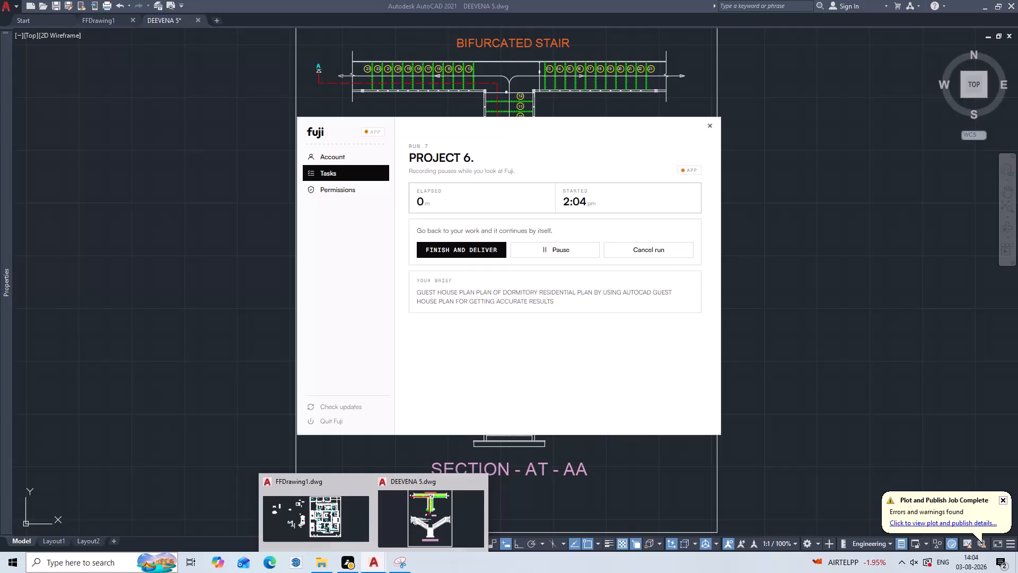
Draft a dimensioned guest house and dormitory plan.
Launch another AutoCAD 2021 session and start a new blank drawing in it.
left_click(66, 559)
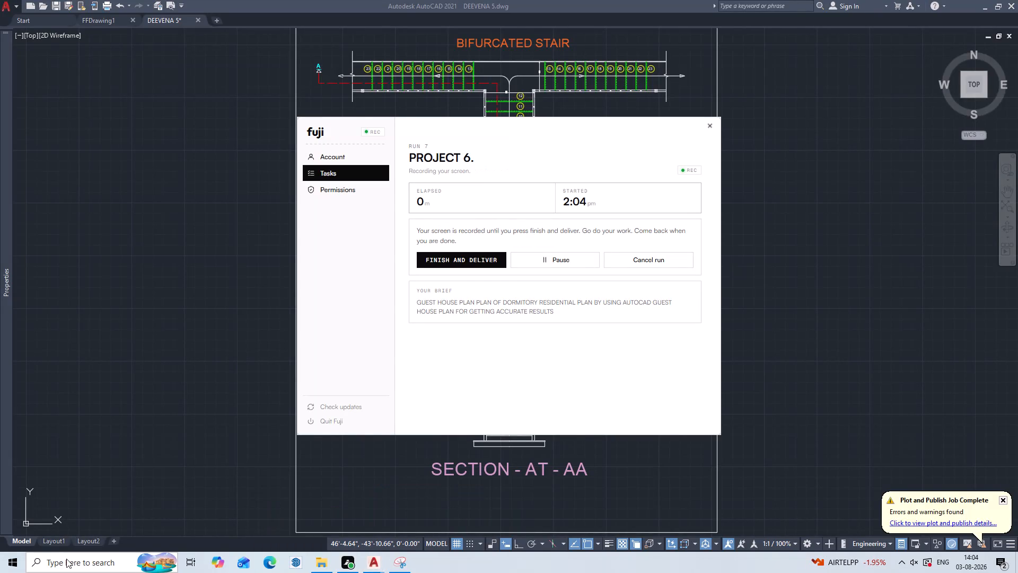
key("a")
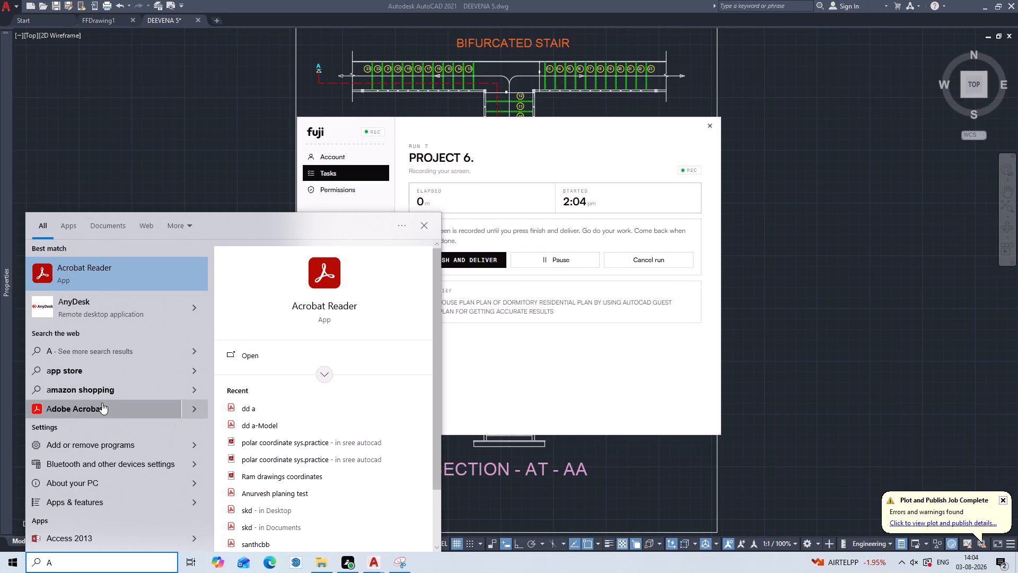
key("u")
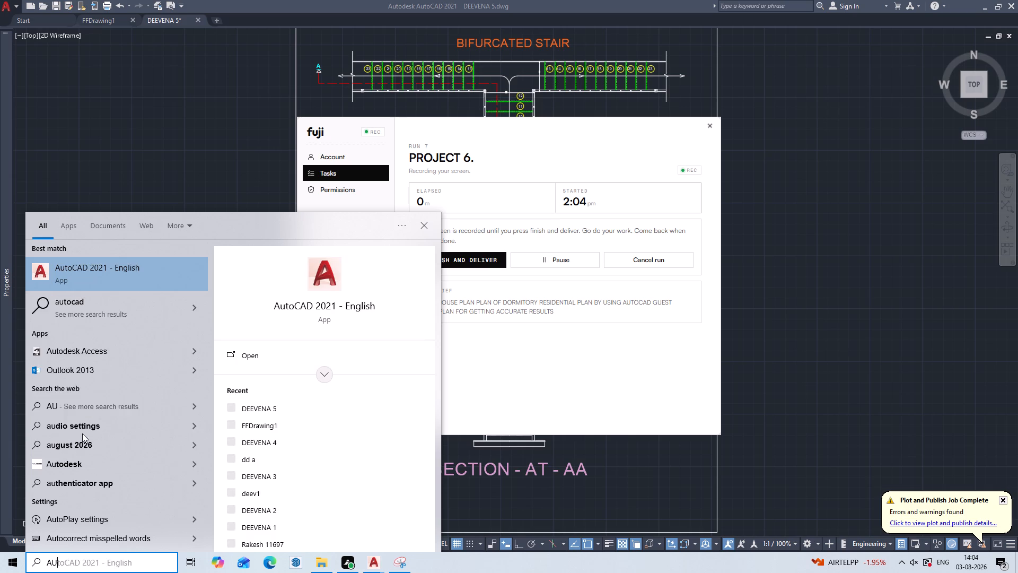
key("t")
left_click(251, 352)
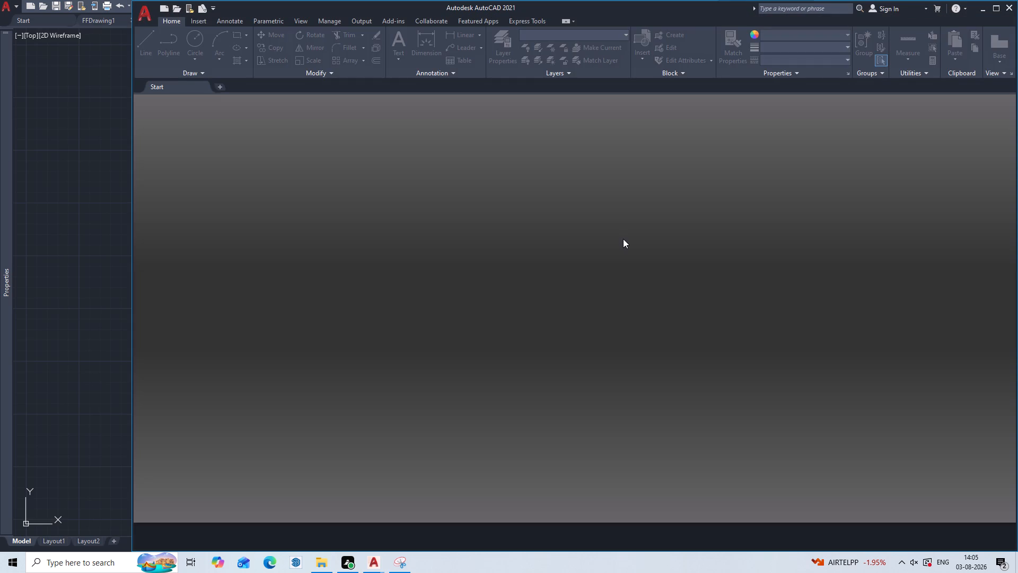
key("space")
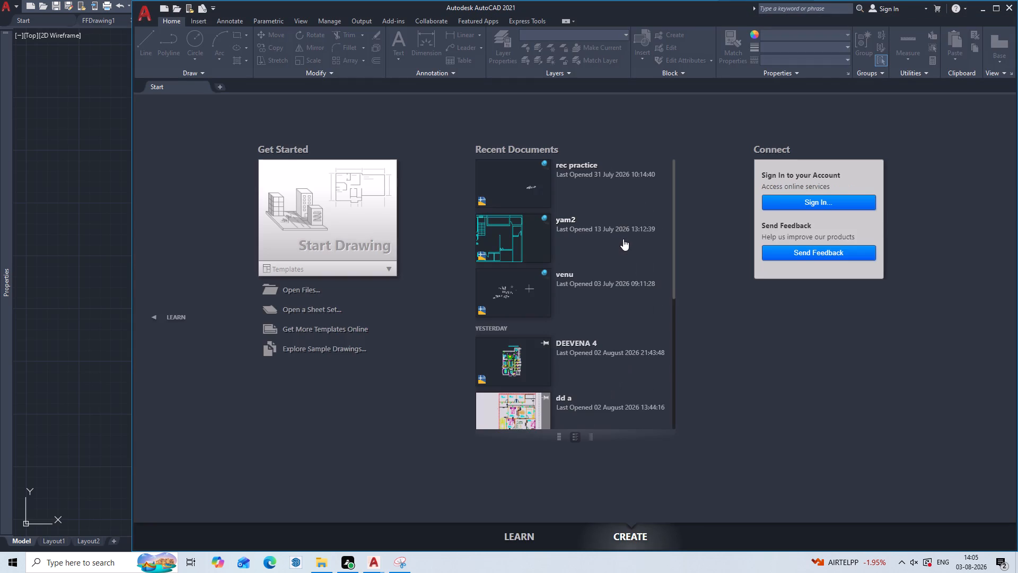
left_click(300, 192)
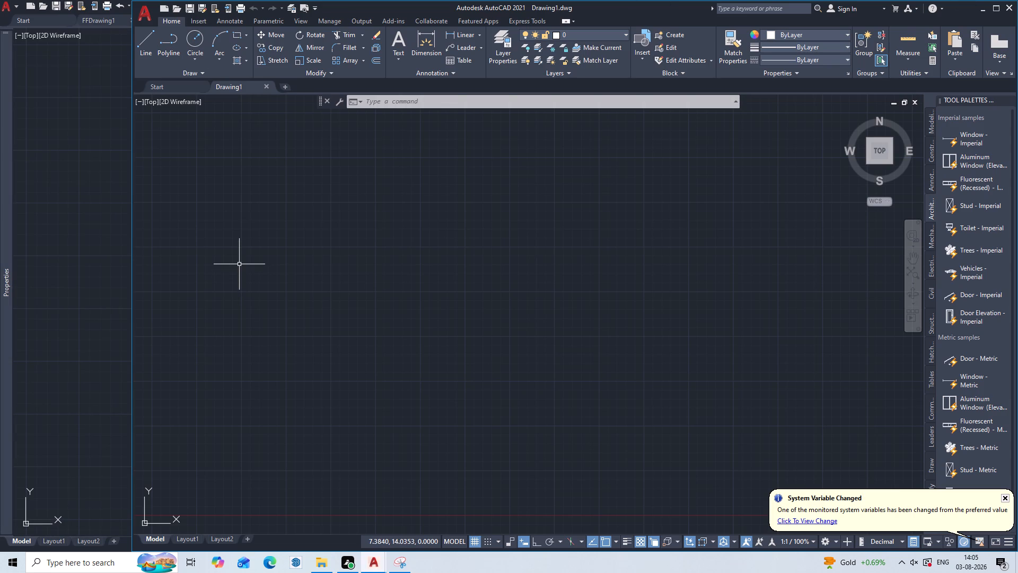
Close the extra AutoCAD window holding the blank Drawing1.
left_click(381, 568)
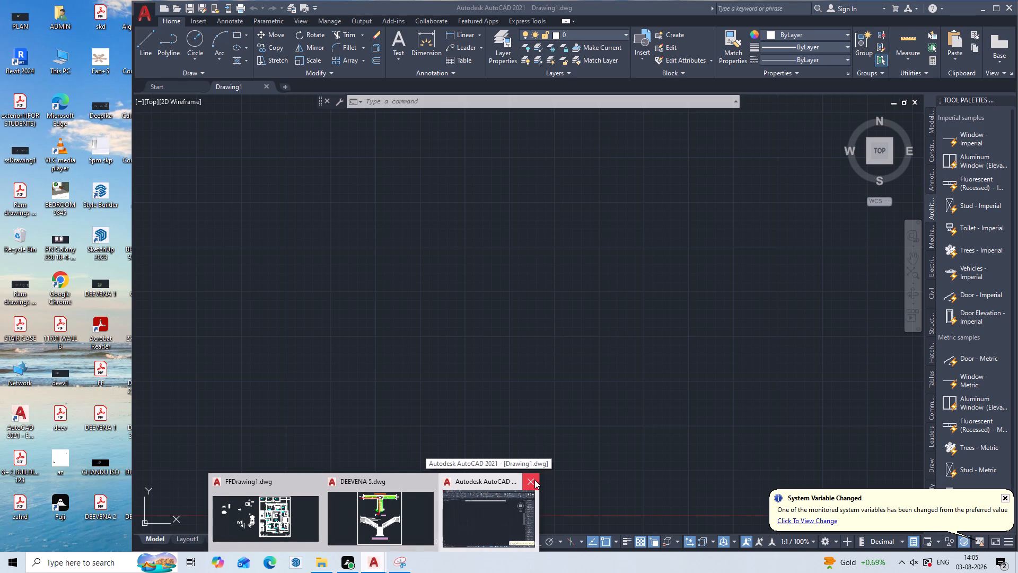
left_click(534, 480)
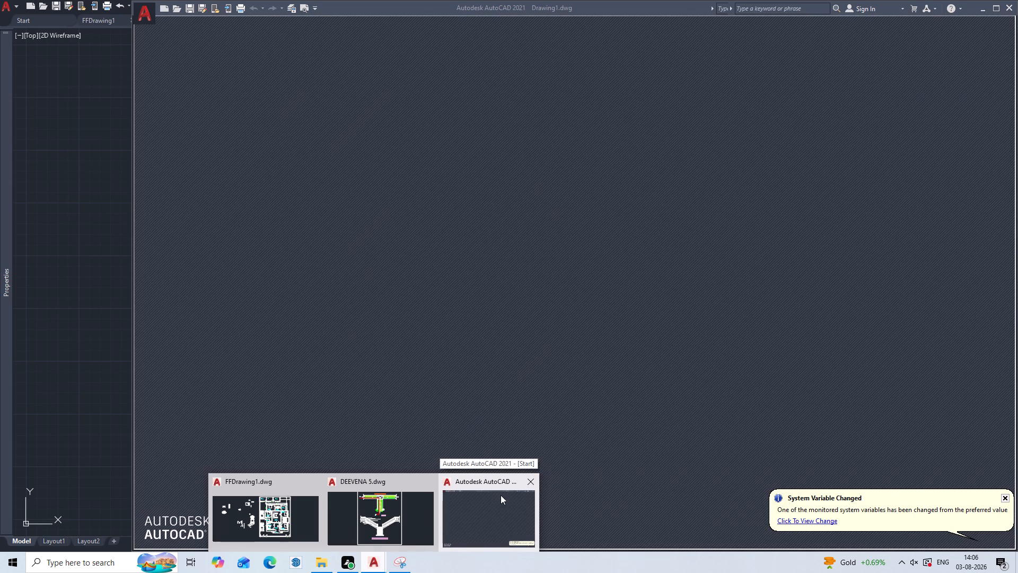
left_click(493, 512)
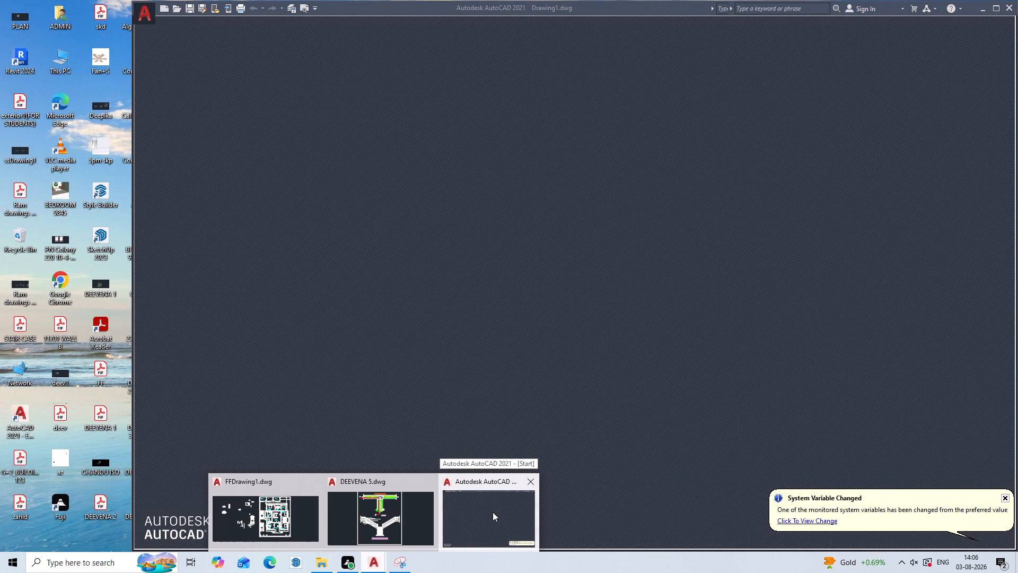
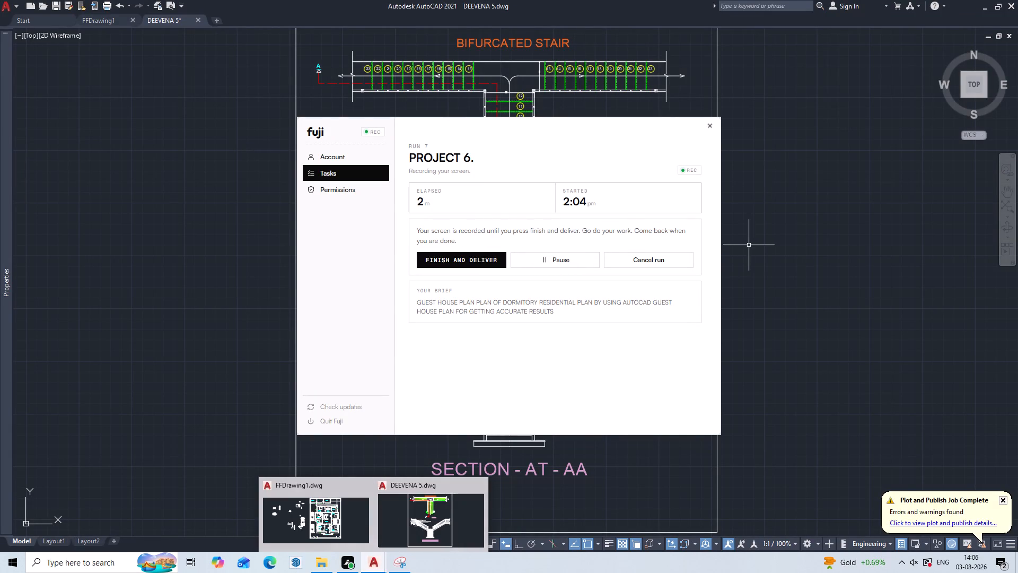
Launch another AutoCAD 2021 session.
left_click(69, 564)
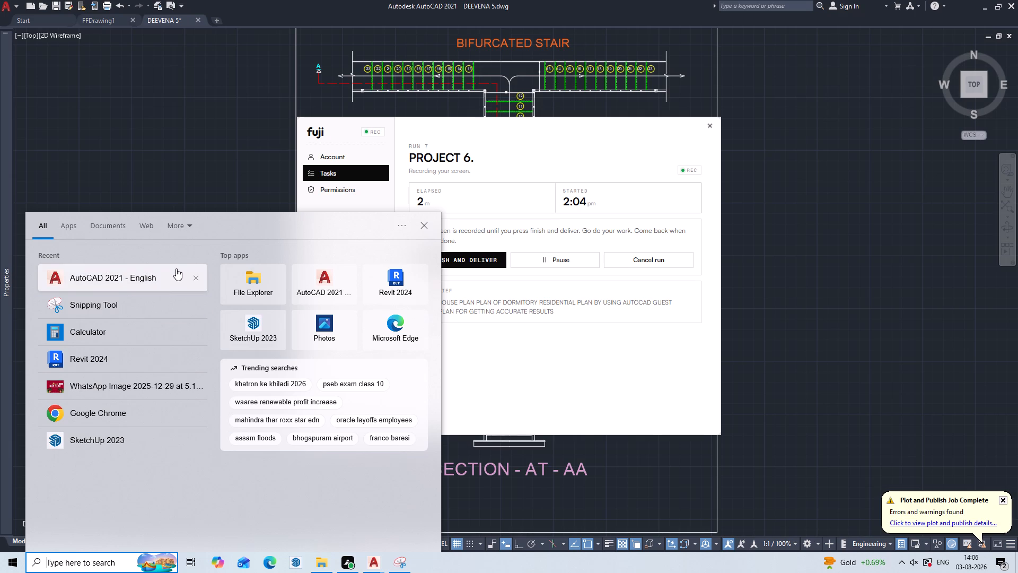
left_click(176, 268)
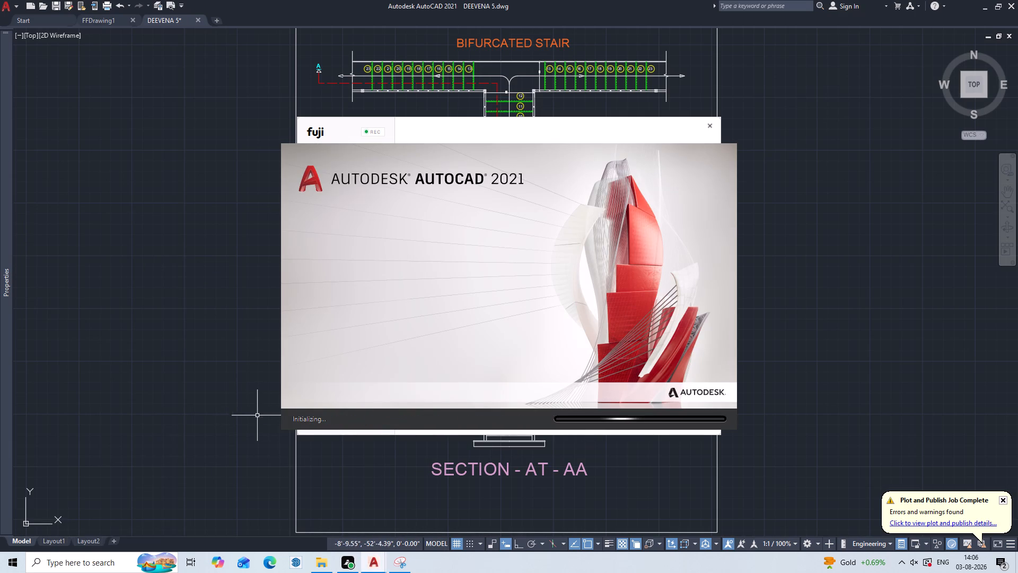
Close the FFDrawing1 drawing in the older AutoCAD session.
left_click(367, 564)
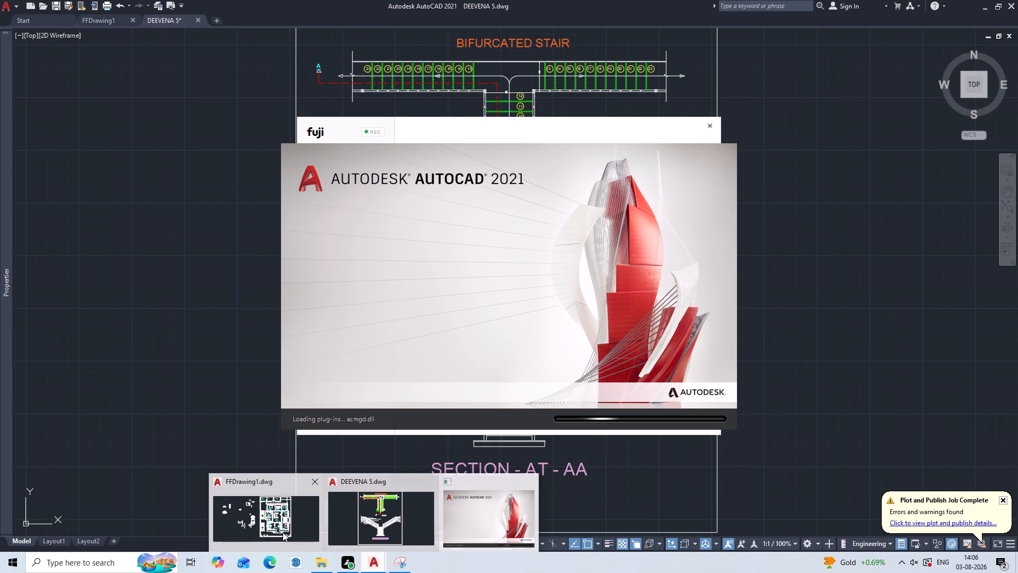
left_click(317, 485)
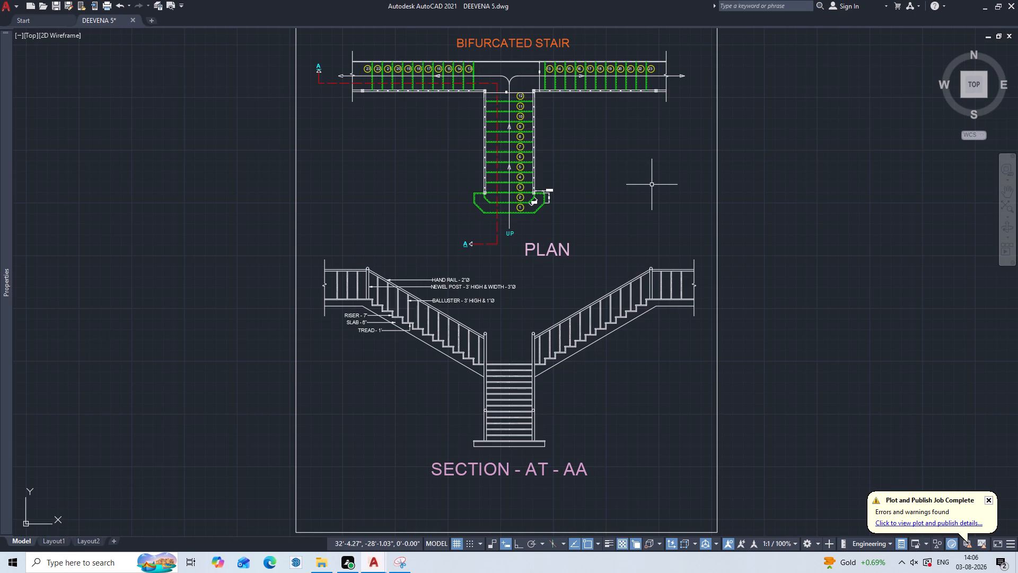
Dismiss the OneDrive backup and Windows Security notifications and return to the DEEVENA 5 drawing.
left_click_drag(1010, 571, 1006, 553)
right_click_drag(1010, 571, 1006, 553)
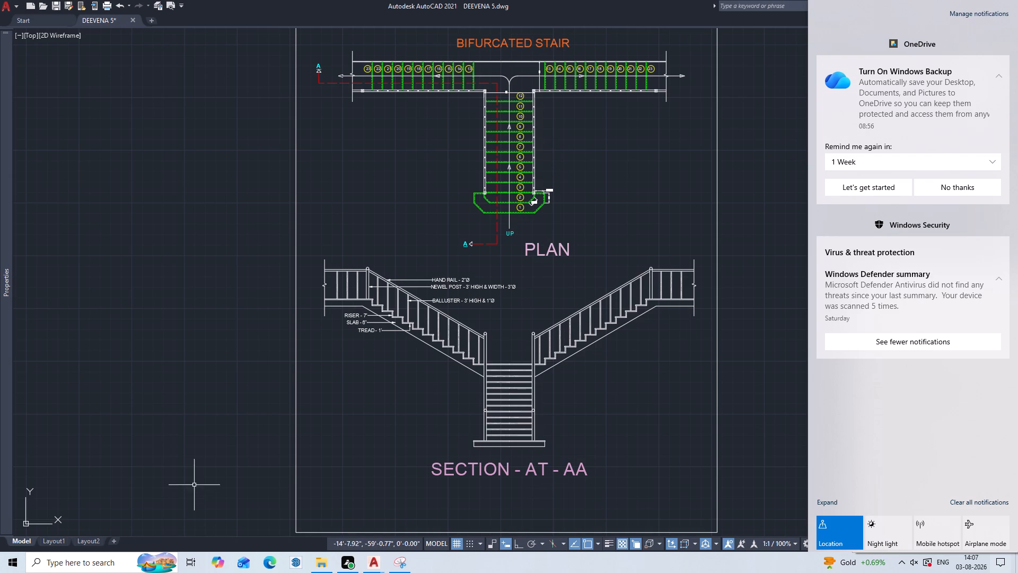
scroll(217, 230, "down", 2)
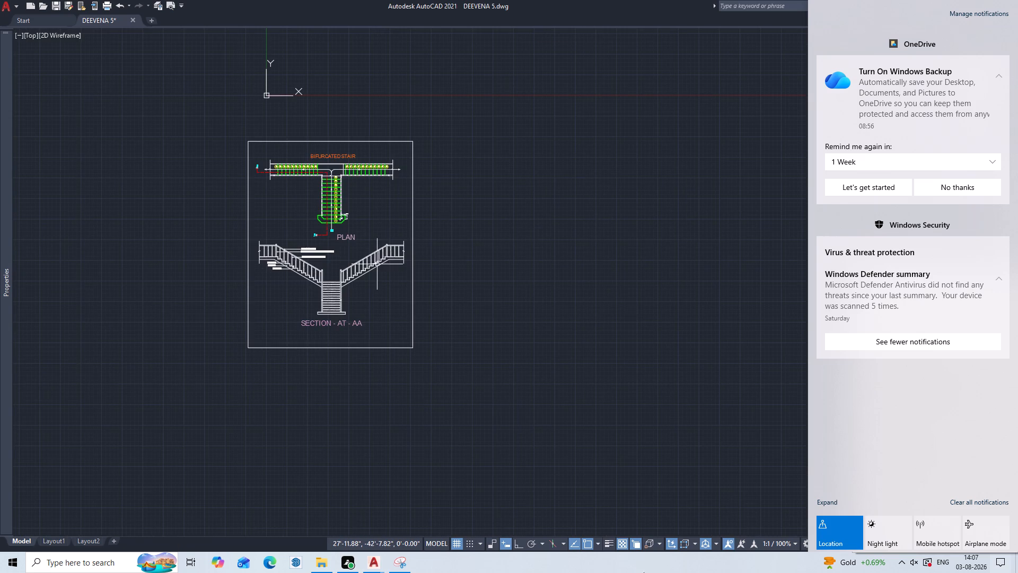
left_click(629, 408)
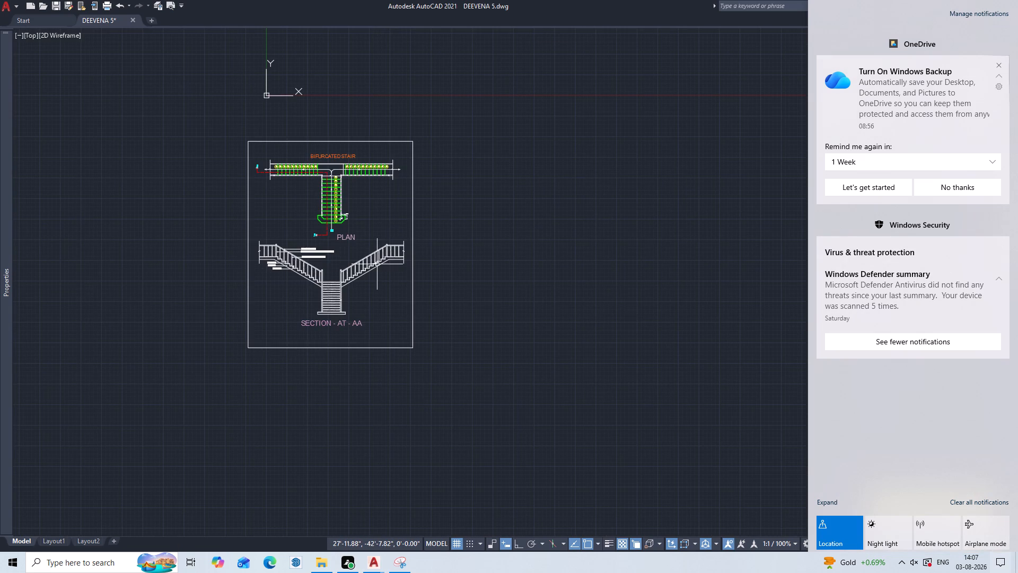
key("Escape")
key("Escape")
key("Escape")
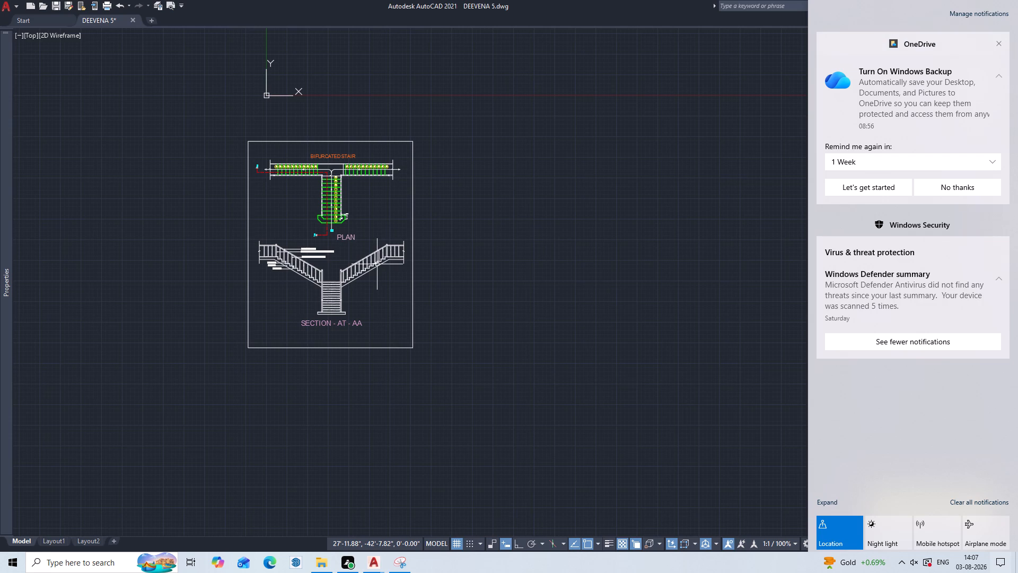
left_click(318, 268)
left_click_drag(311, 268, 318, 253)
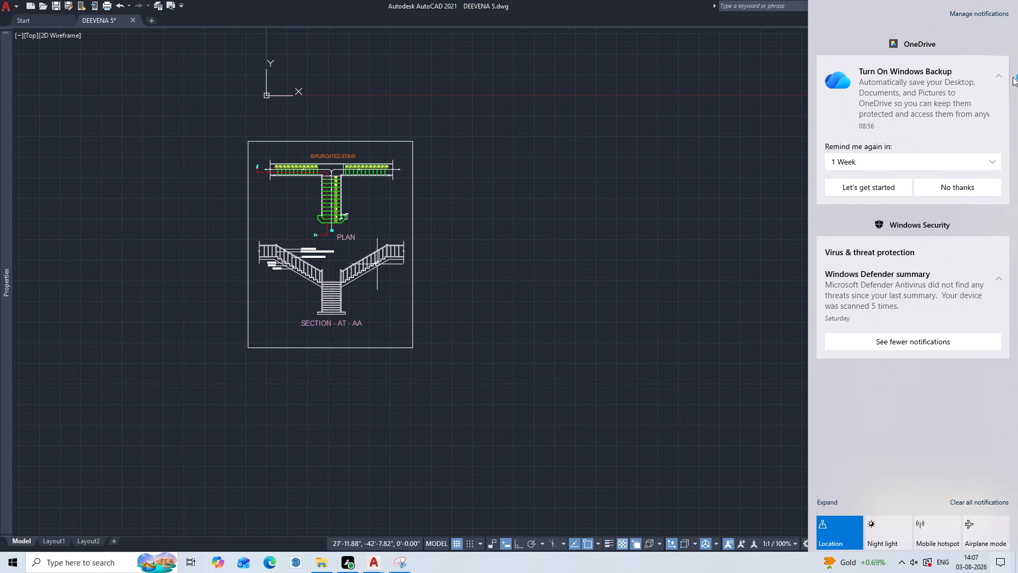
left_click(997, 67)
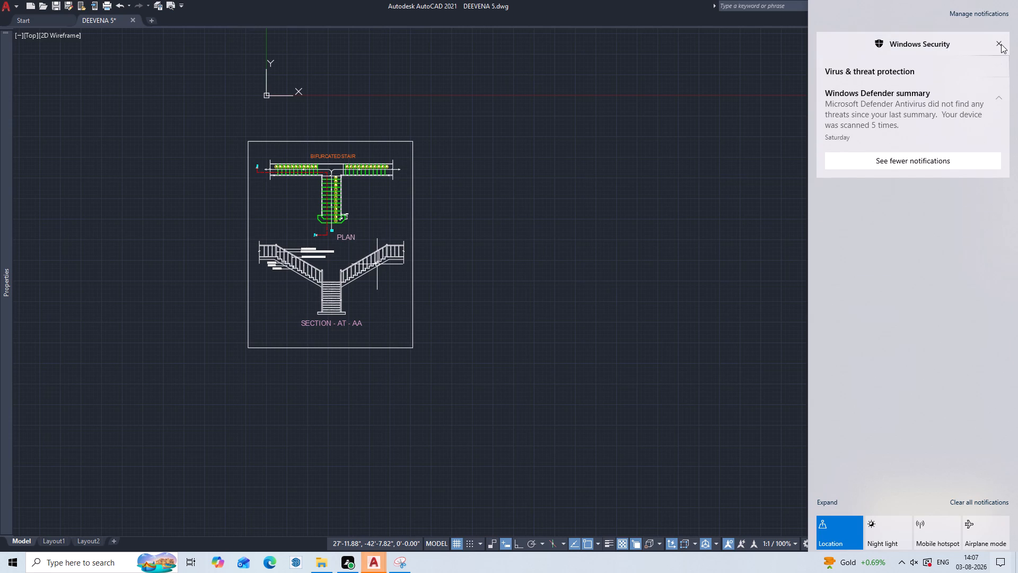
double_click(1001, 44)
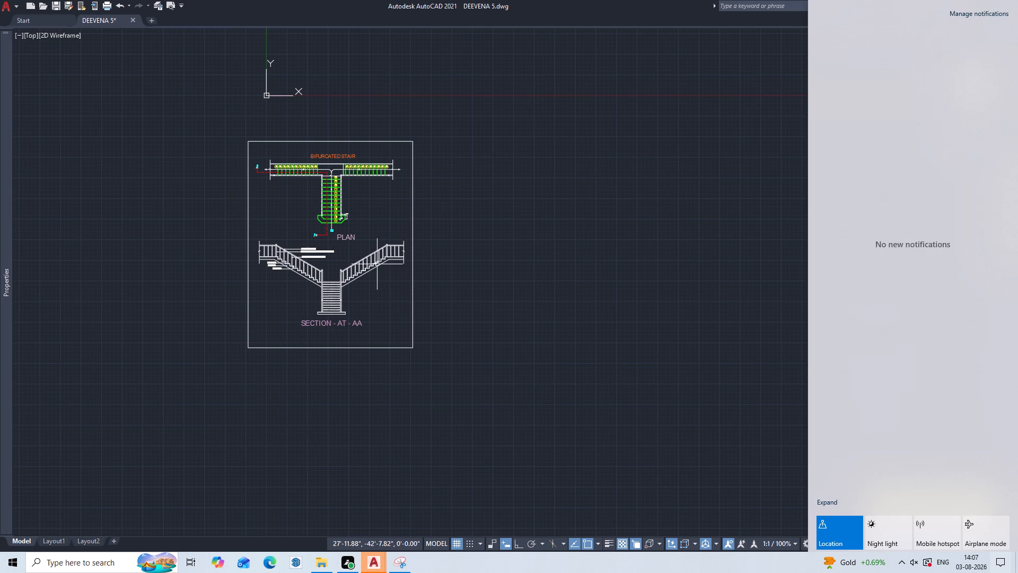
left_click(613, 126)
left_click_drag(240, 411, 234, 412)
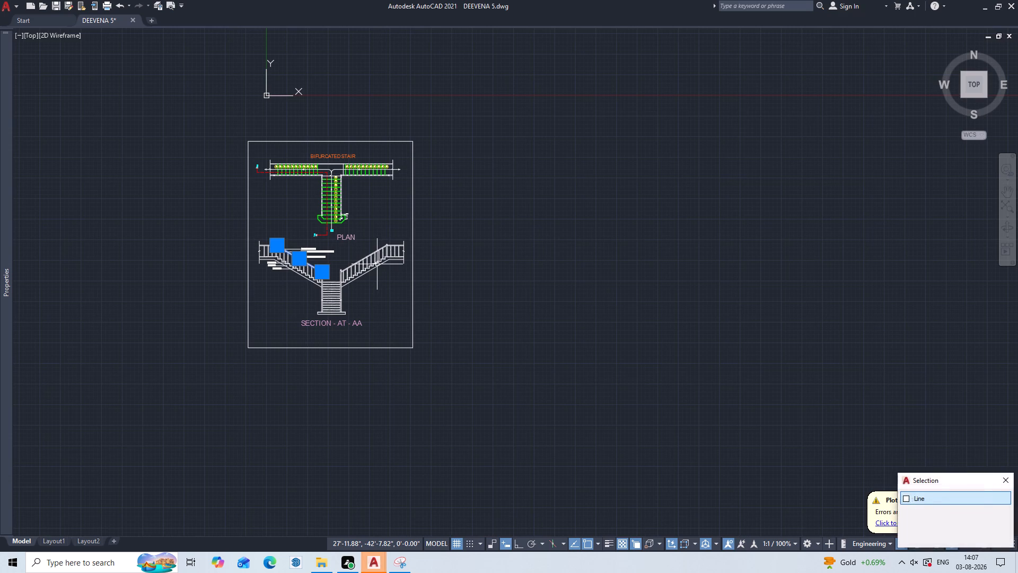
Close the AutoCAD window holding DEEVENA 5, saving the changes to the drawing.
left_click(1012, 4)
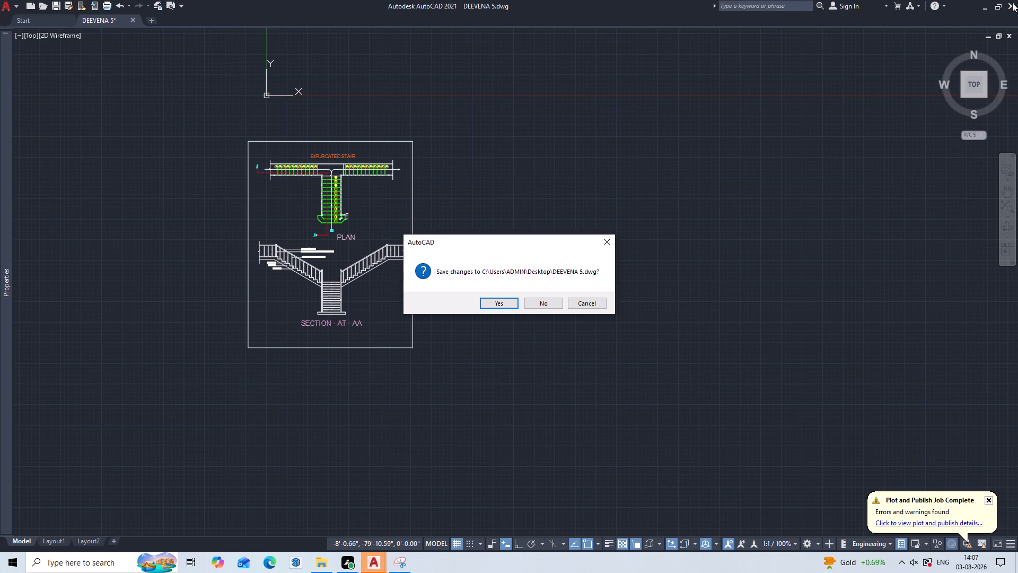
left_click(513, 301)
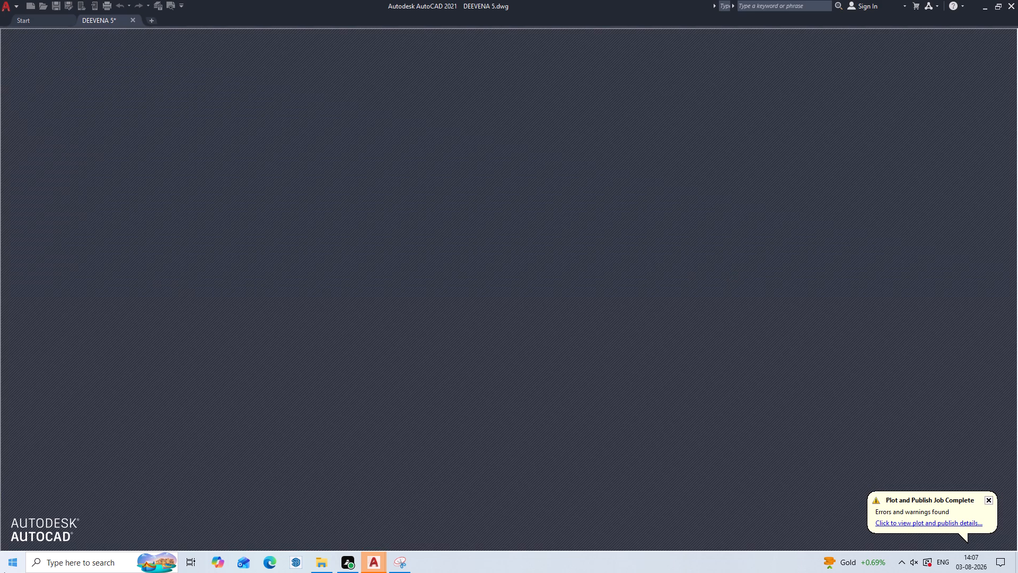
Start a new blank drawing in the newly launched AutoCAD session and maximize its window.
left_click(45, 567)
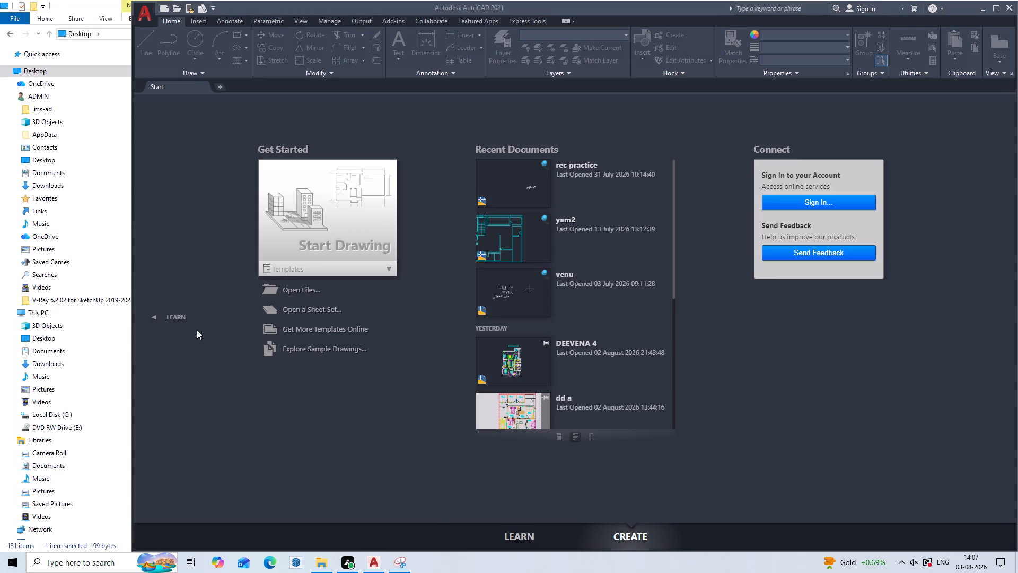
left_click(330, 176)
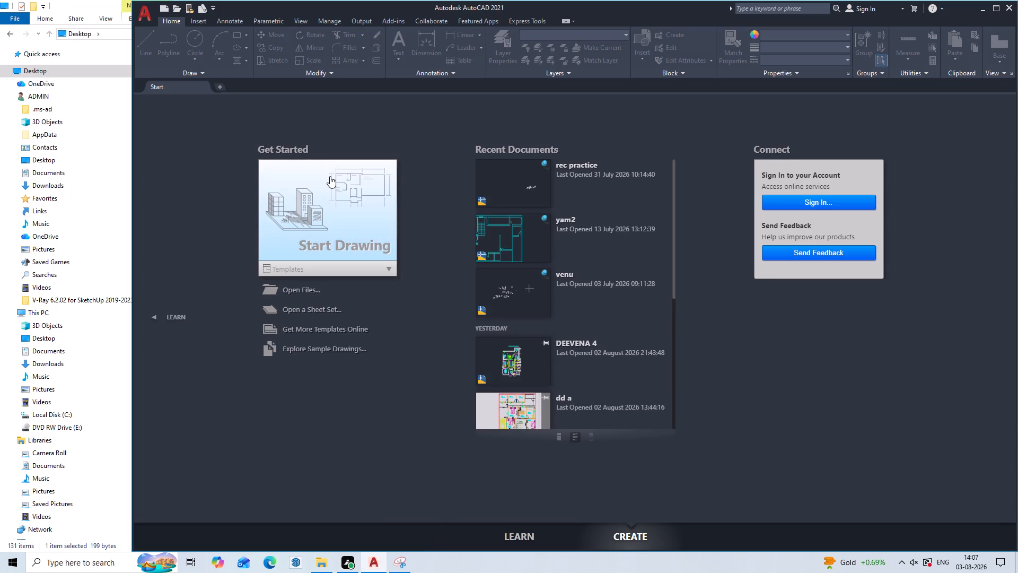
left_click(330, 176)
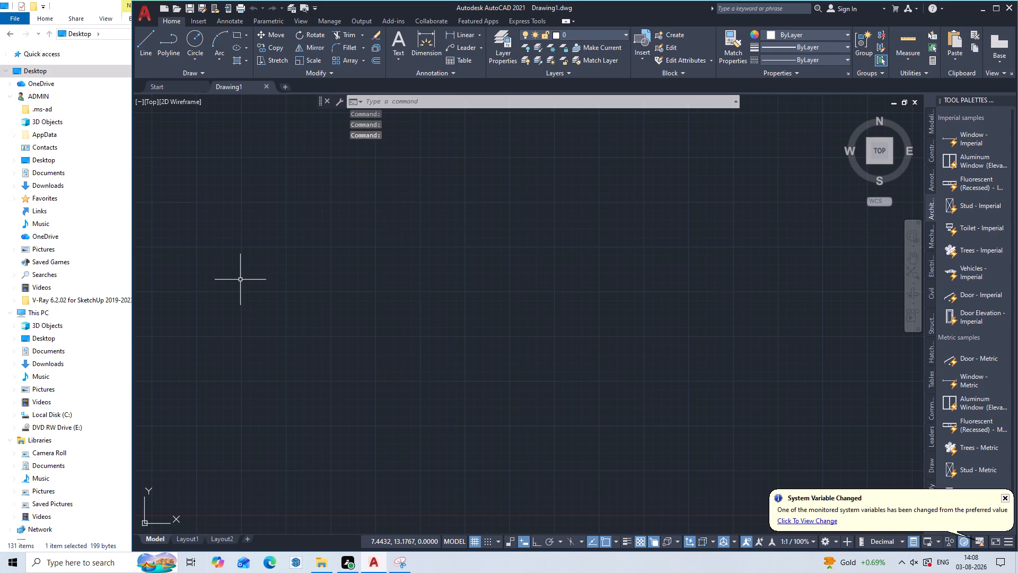
left_click(993, 8)
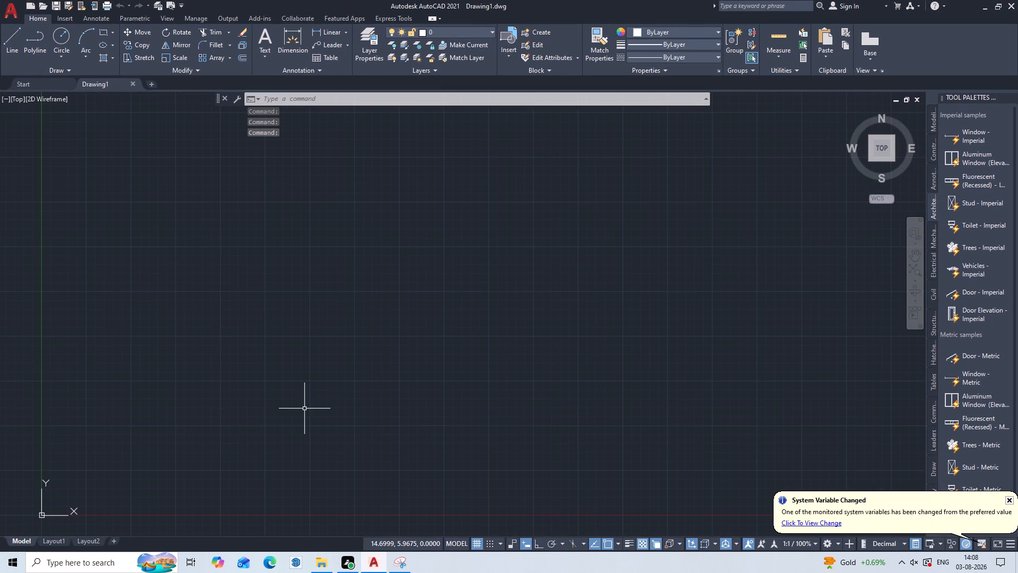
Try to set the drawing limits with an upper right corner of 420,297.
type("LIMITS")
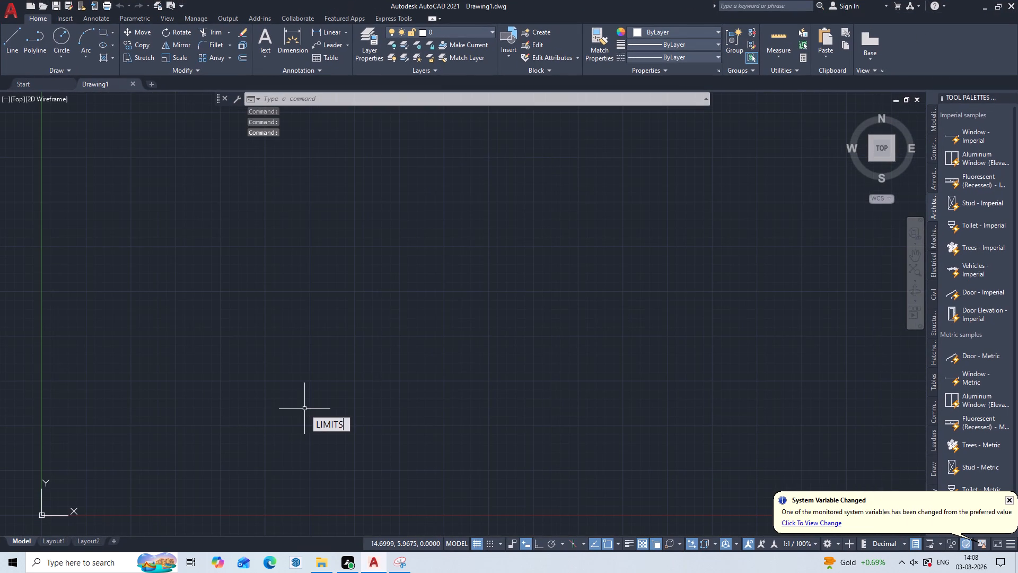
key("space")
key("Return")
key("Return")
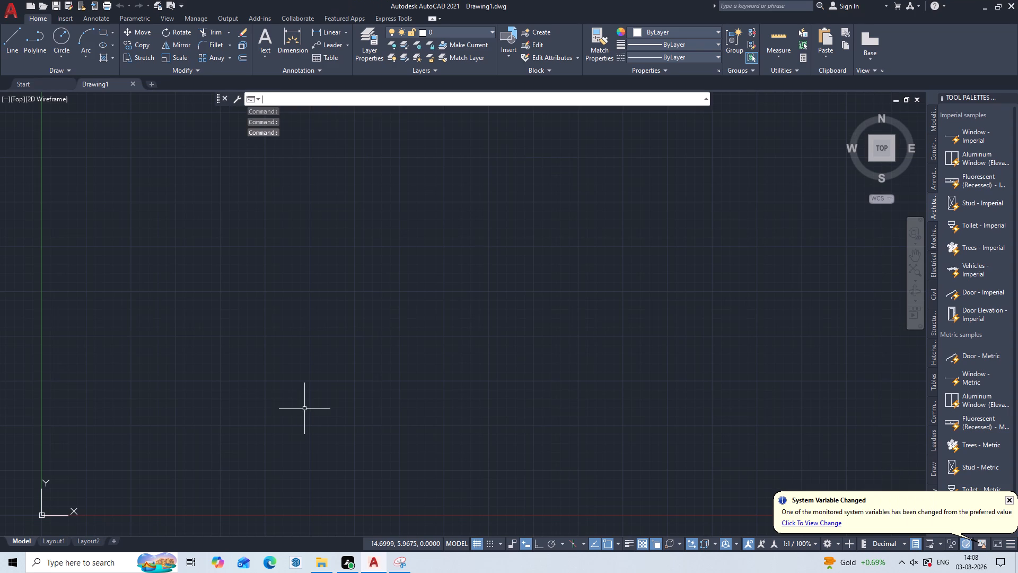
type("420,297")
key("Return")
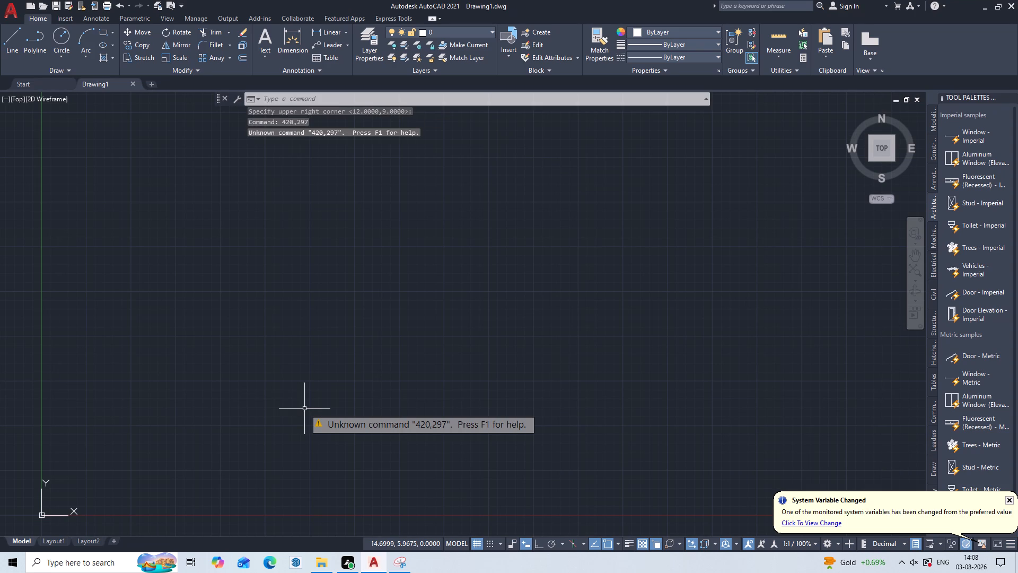
Configure the drawing units with a length precision of 0 and an insertion scale of Millimeters.
type("UN")
key("Return")
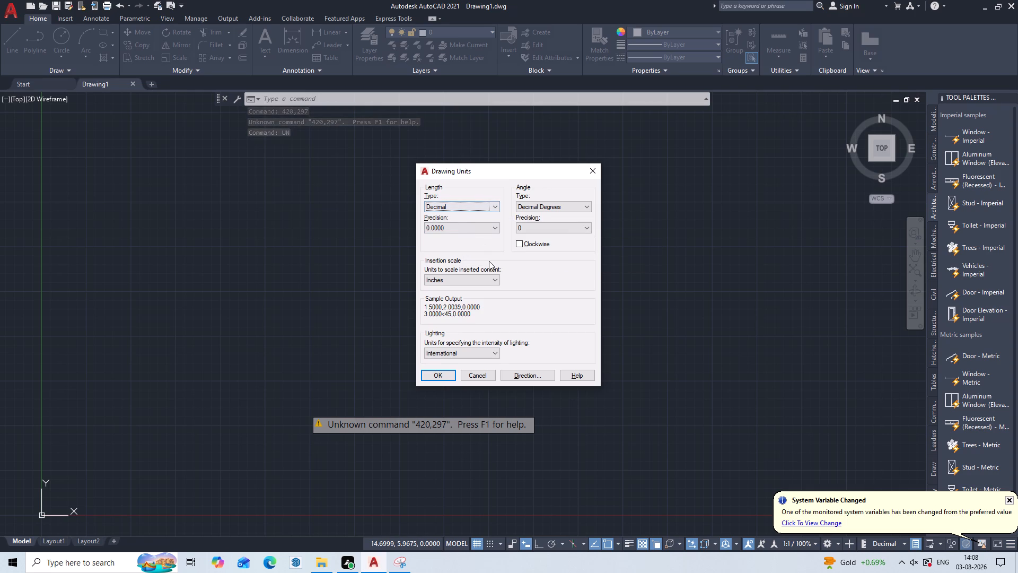
double_click(448, 235)
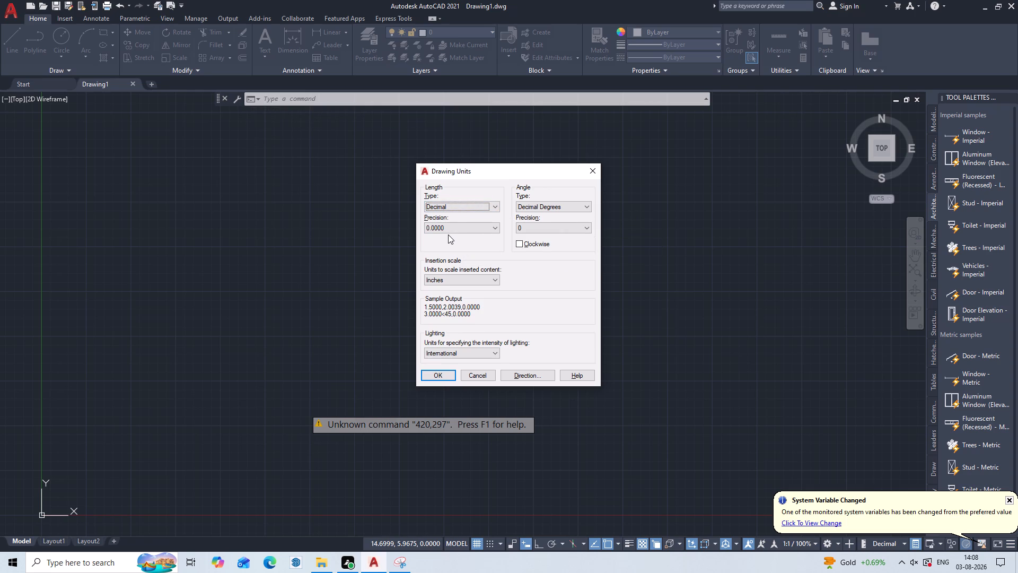
double_click(466, 224)
left_click(468, 231)
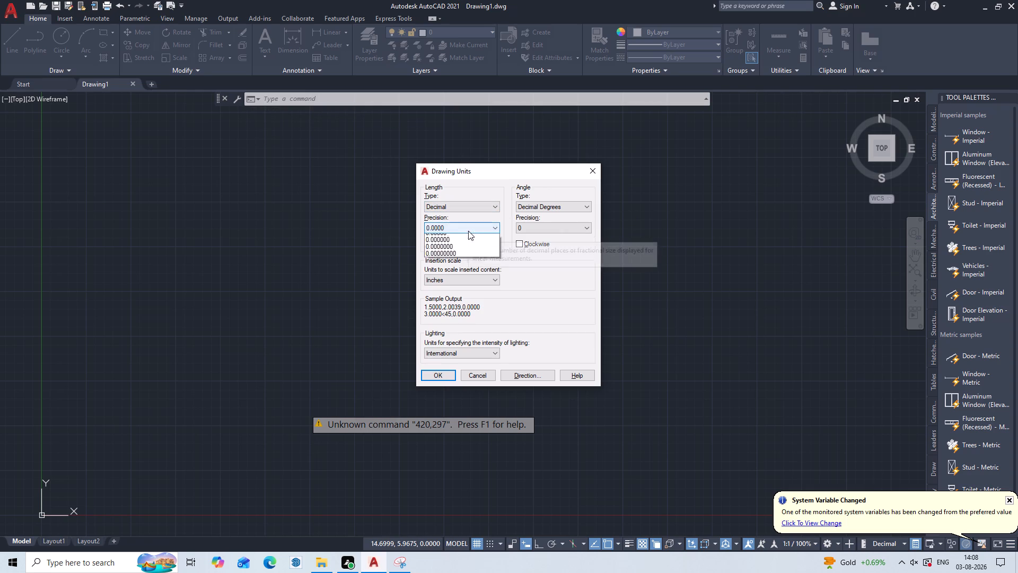
left_click(463, 236)
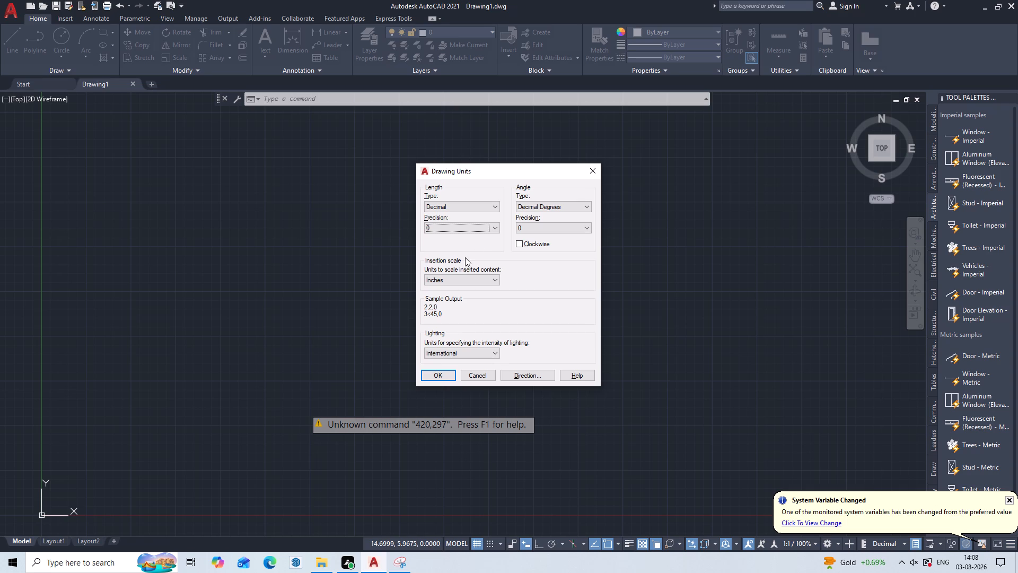
left_click(475, 281)
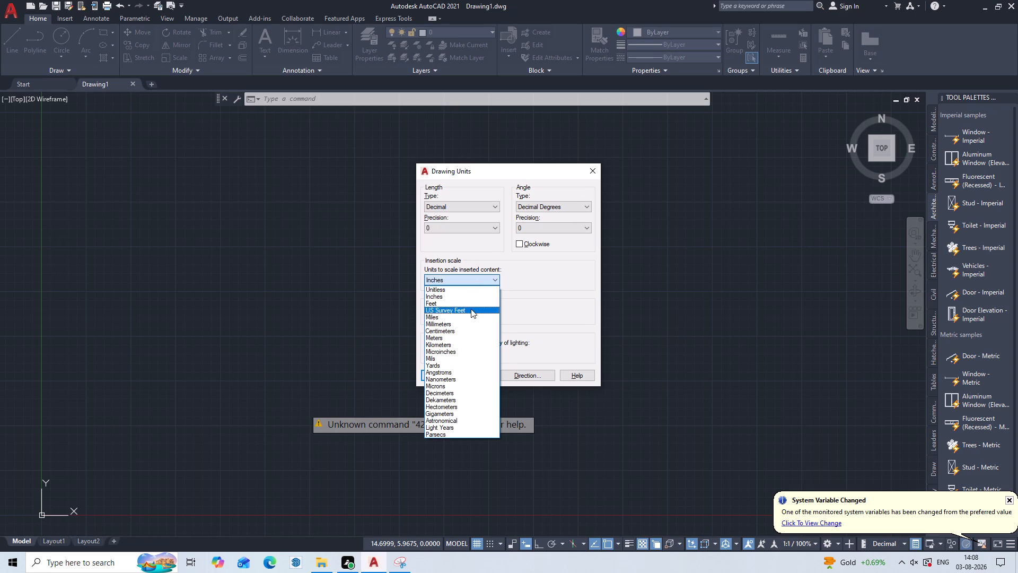
left_click(467, 323)
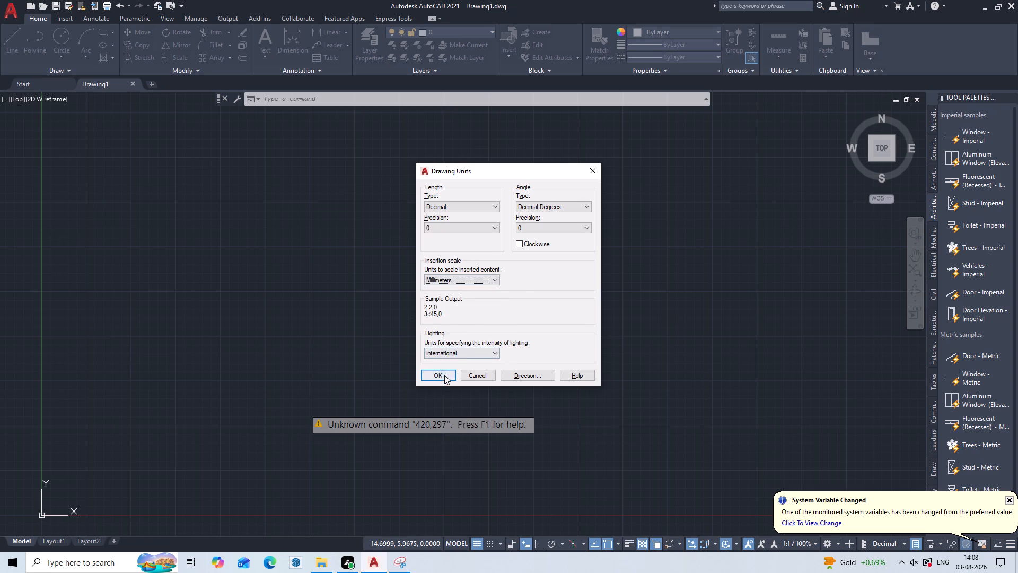
left_click(444, 375)
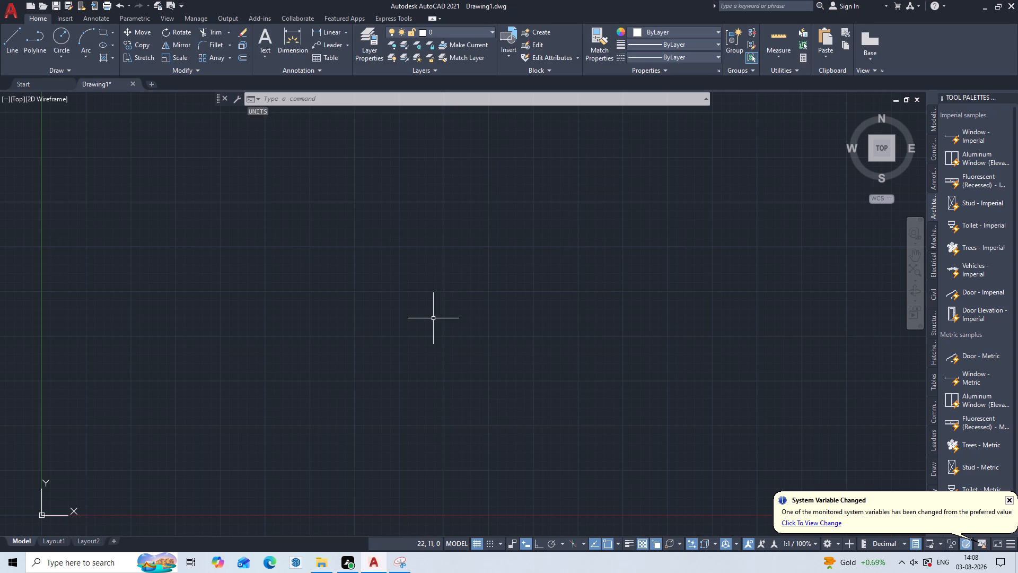
Modify the Standard dimension style to use a text height of 15.18 and an arrow size of 15.18.
key("d")
key("Return")
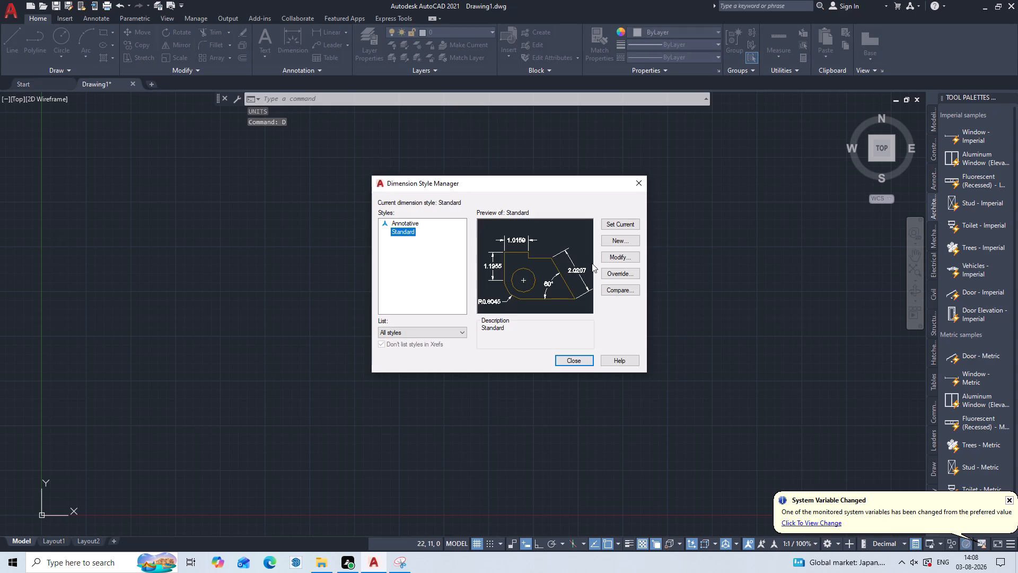
left_click(613, 259)
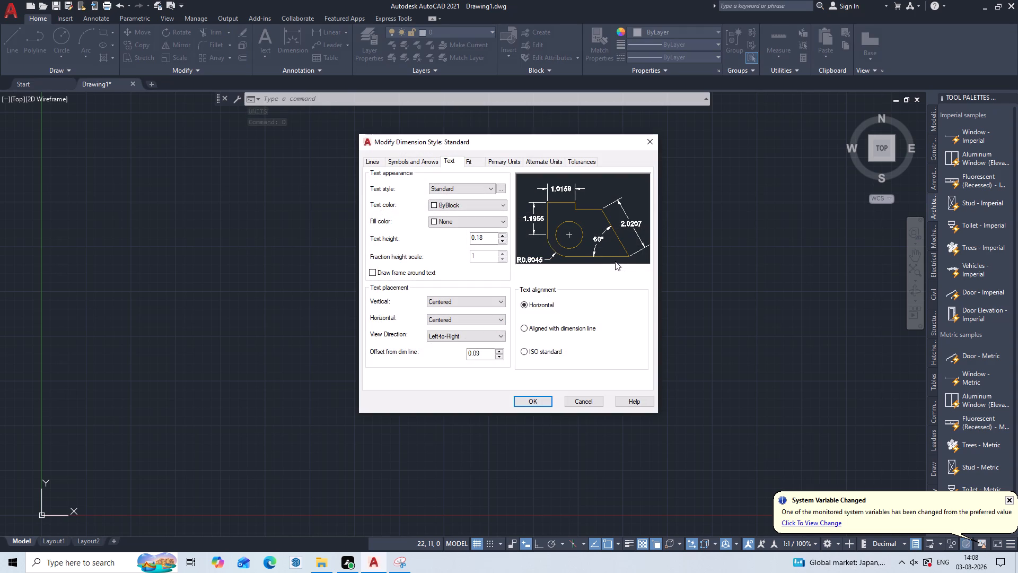
left_click(504, 235)
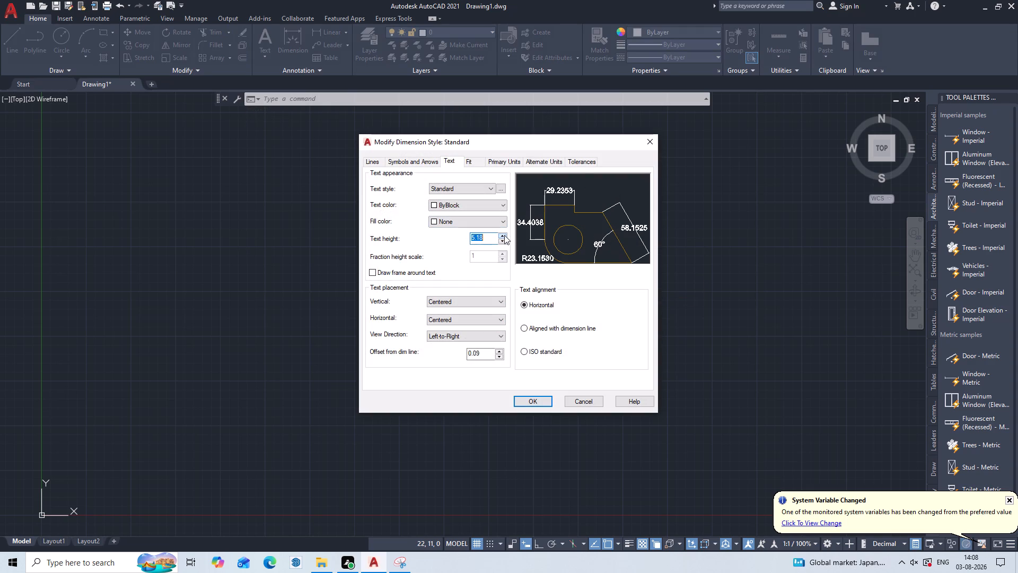
left_click(504, 235)
left_click(504, 235)
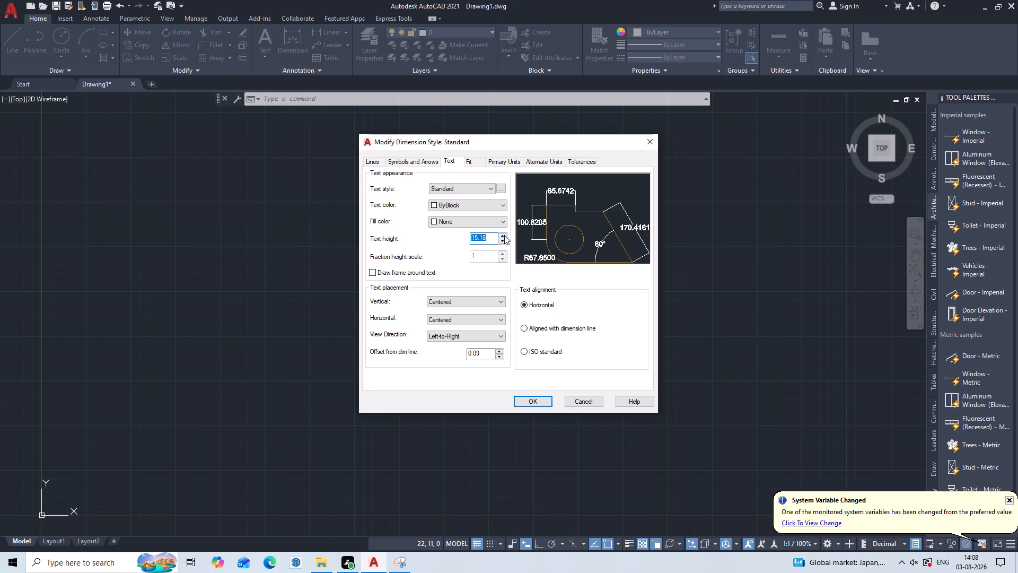
left_click_drag(407, 161, 411, 158)
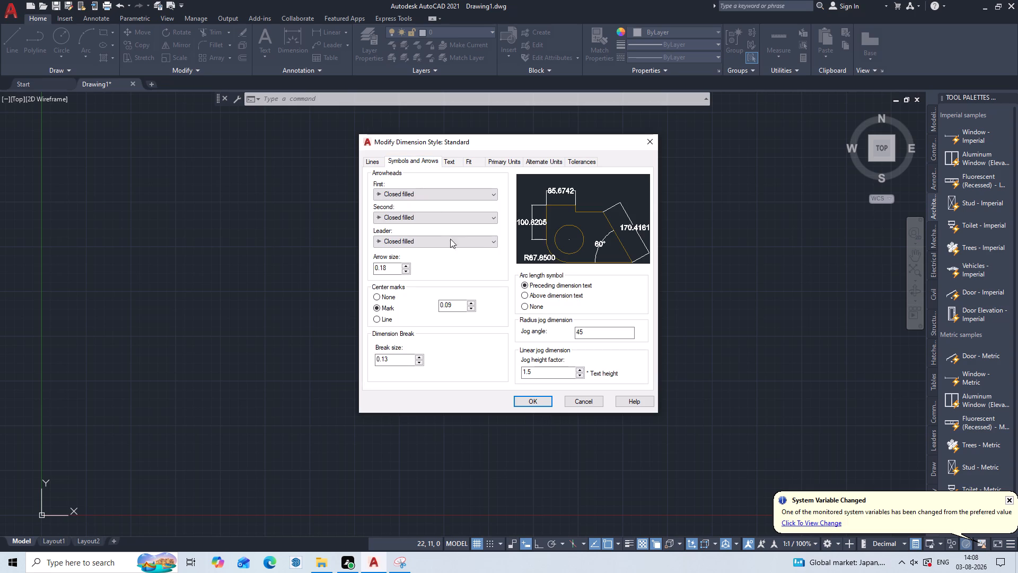
triple_click(407, 266)
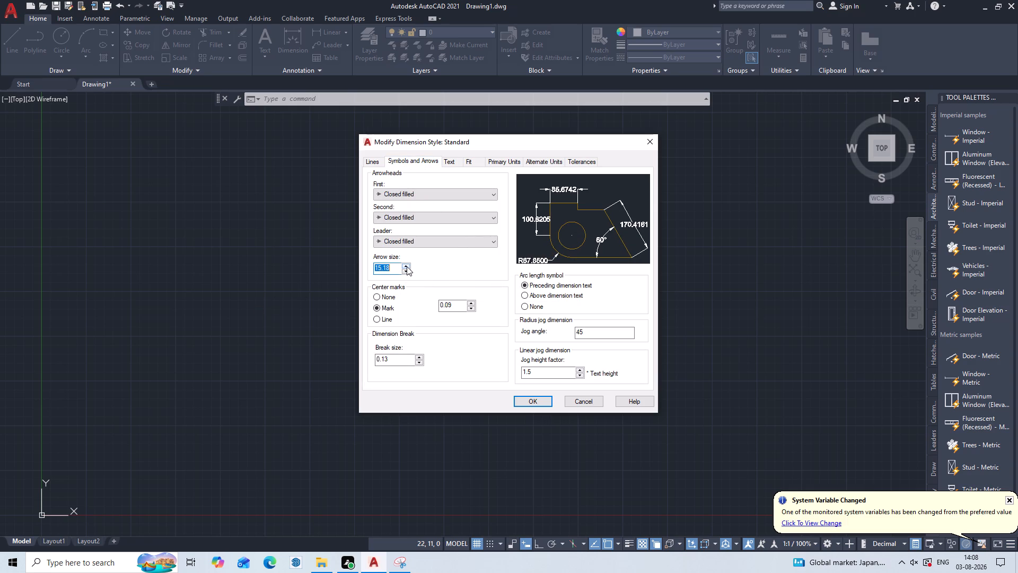
Set the Standard dimension style's linear precision to 0, make it the current style and close the style manager.
left_click(514, 166)
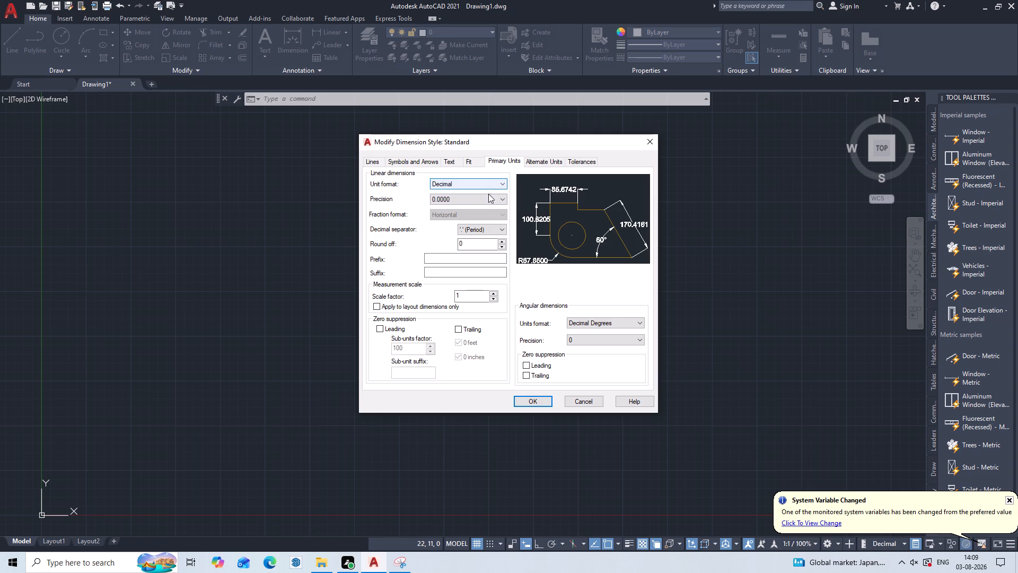
left_click(487, 199)
left_click(482, 207)
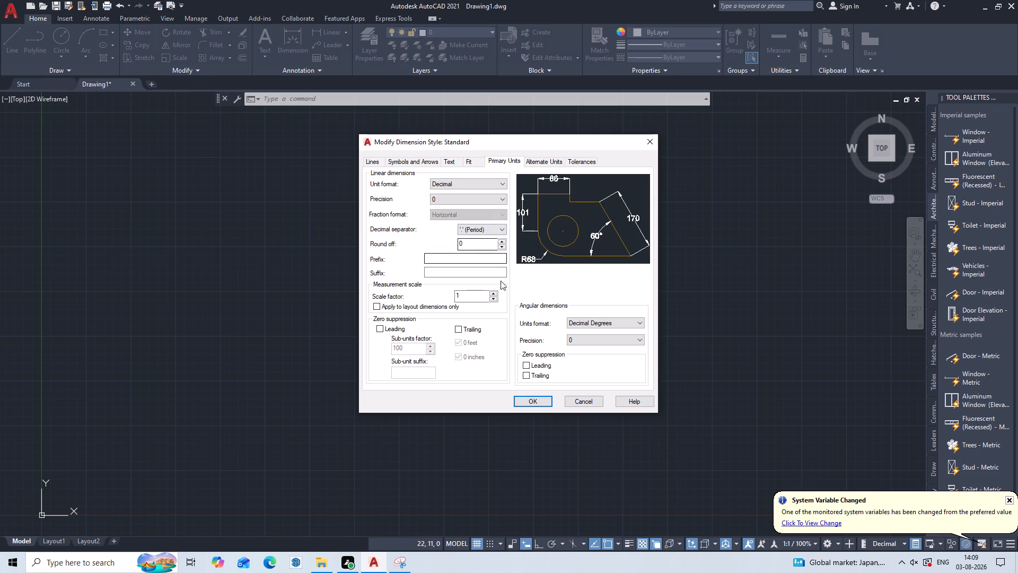
left_click(536, 396)
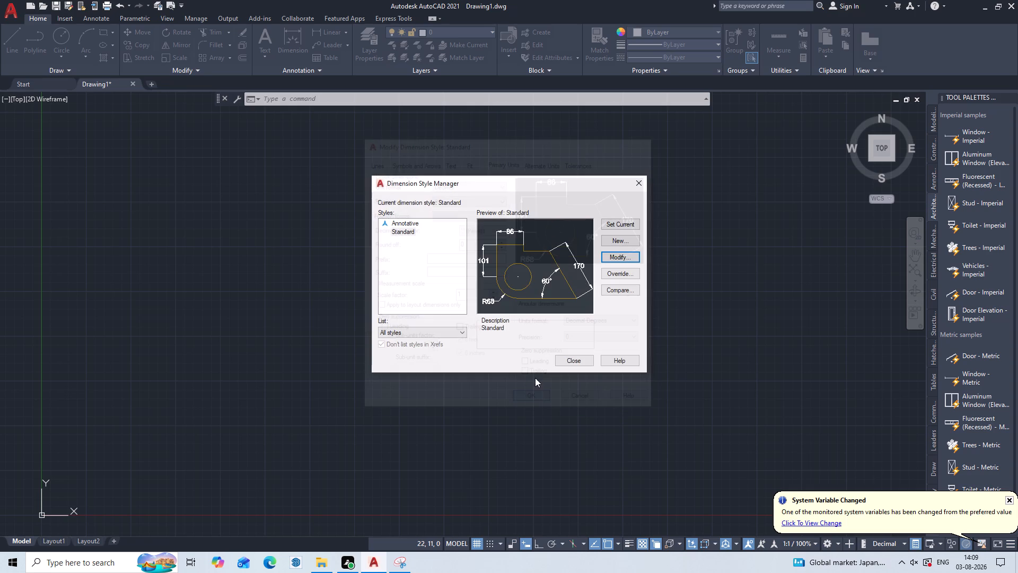
left_click_drag(622, 223, 619, 228)
left_click(570, 360)
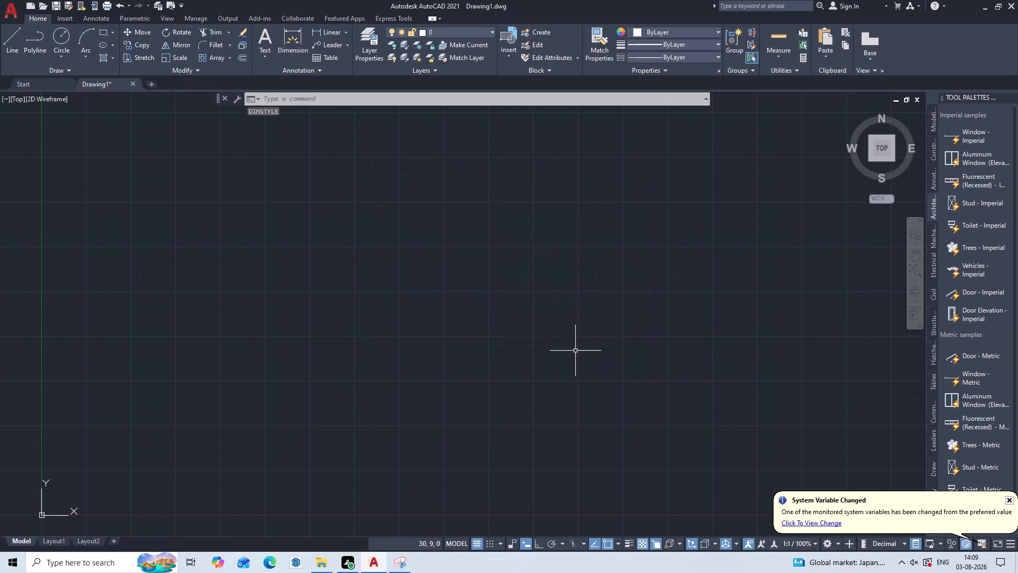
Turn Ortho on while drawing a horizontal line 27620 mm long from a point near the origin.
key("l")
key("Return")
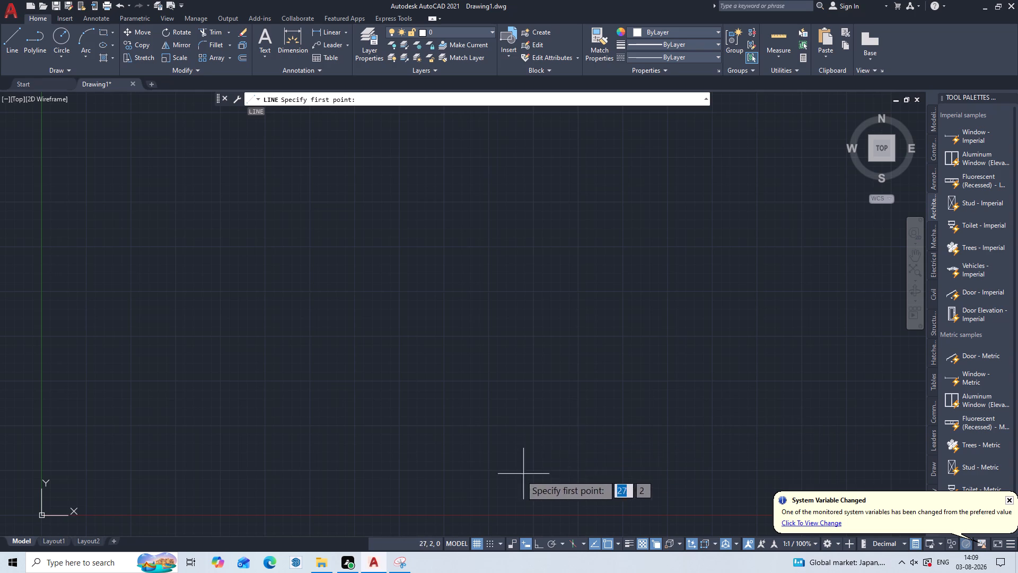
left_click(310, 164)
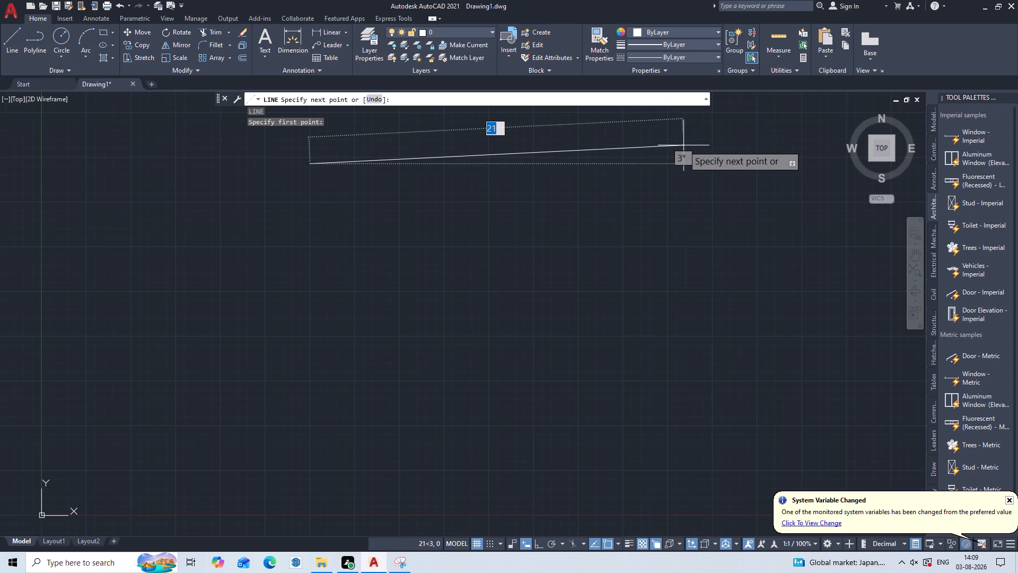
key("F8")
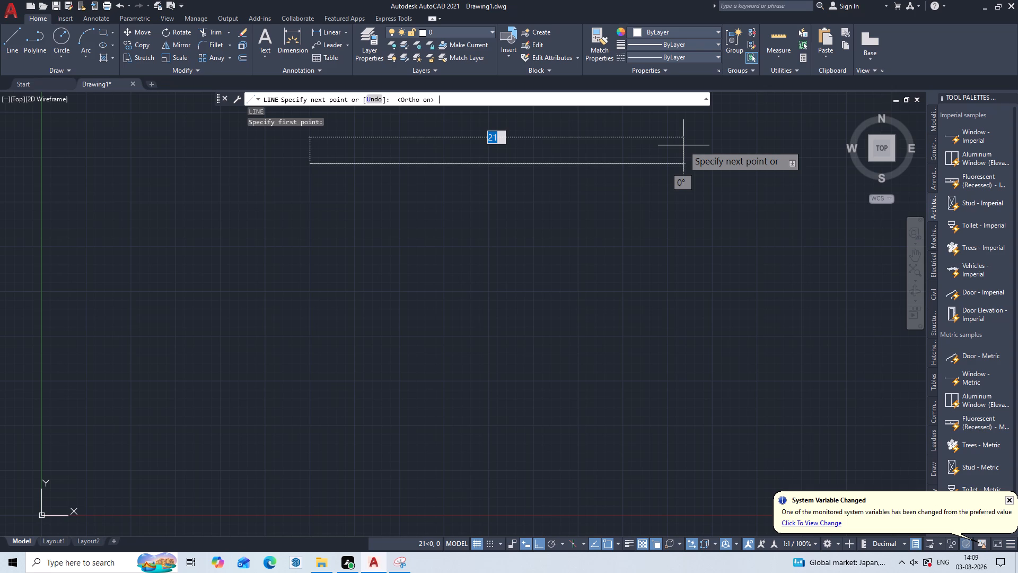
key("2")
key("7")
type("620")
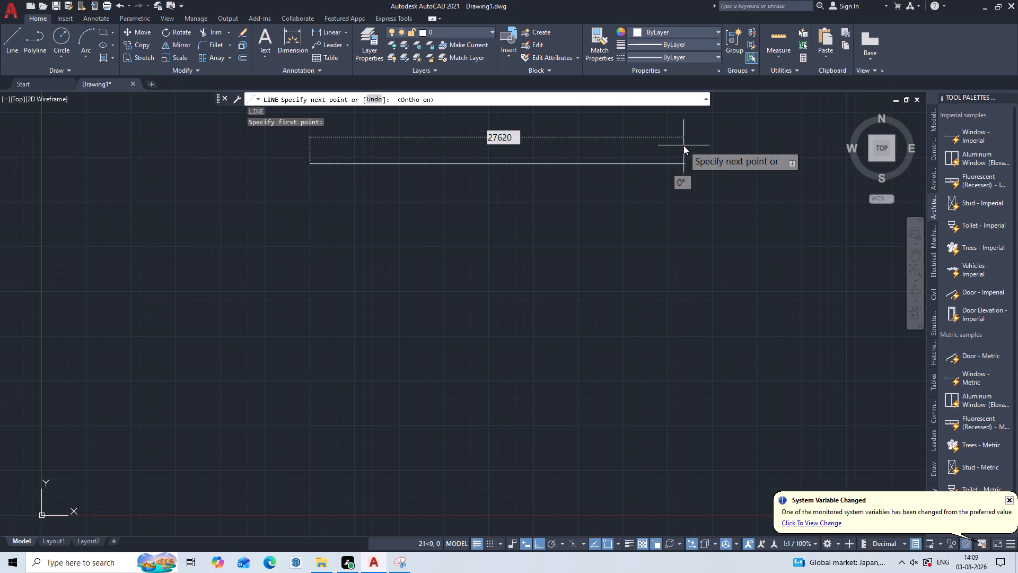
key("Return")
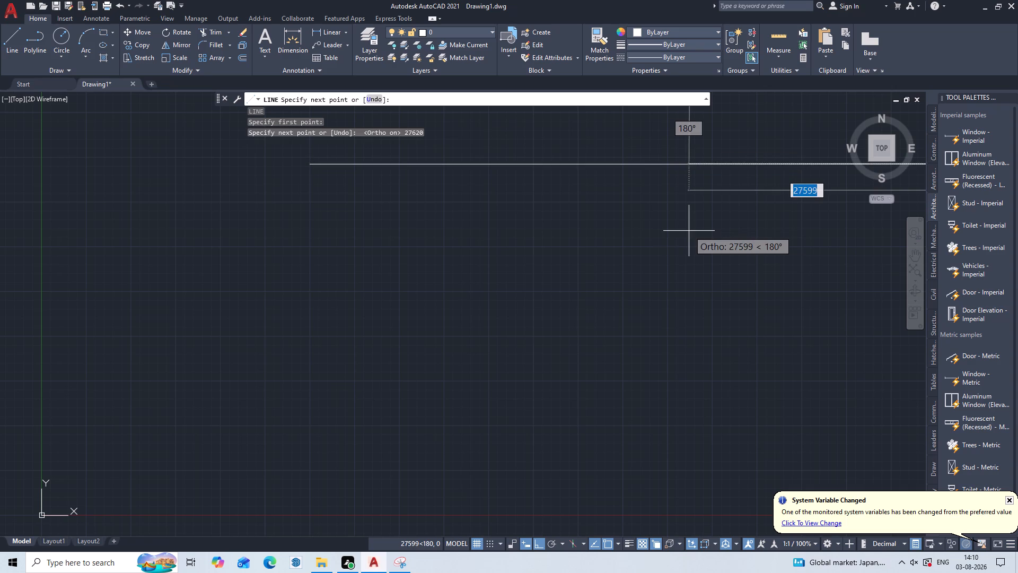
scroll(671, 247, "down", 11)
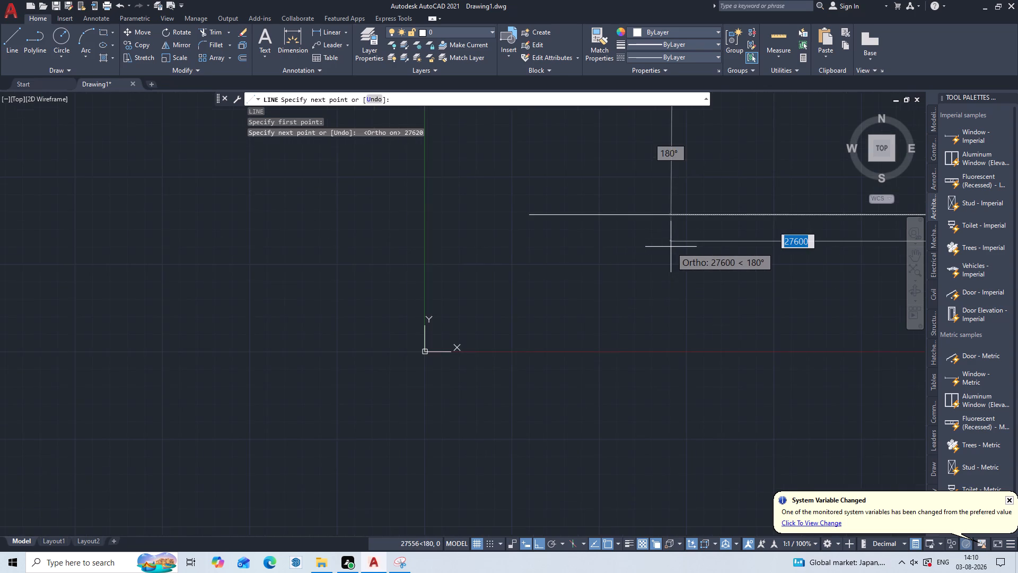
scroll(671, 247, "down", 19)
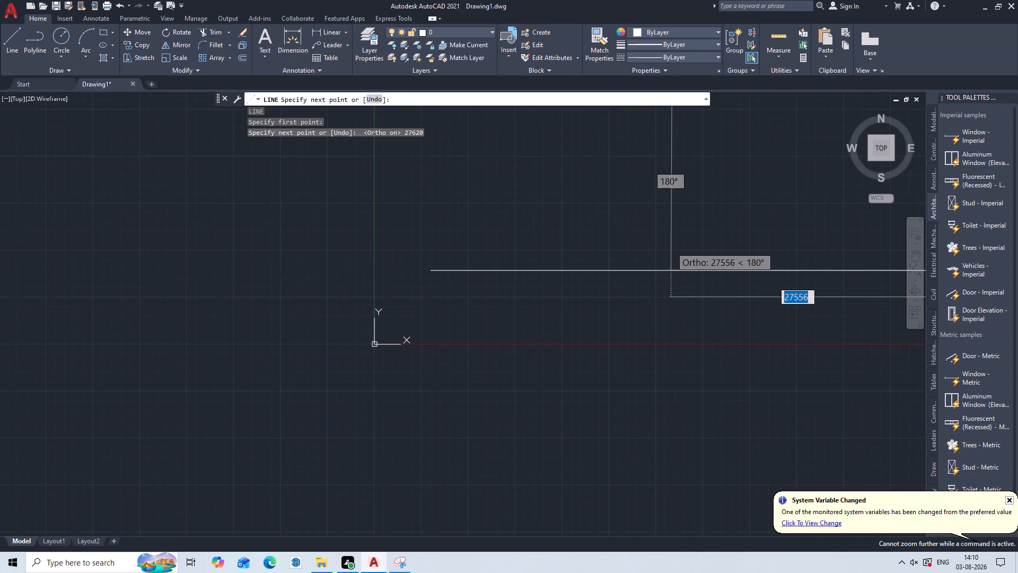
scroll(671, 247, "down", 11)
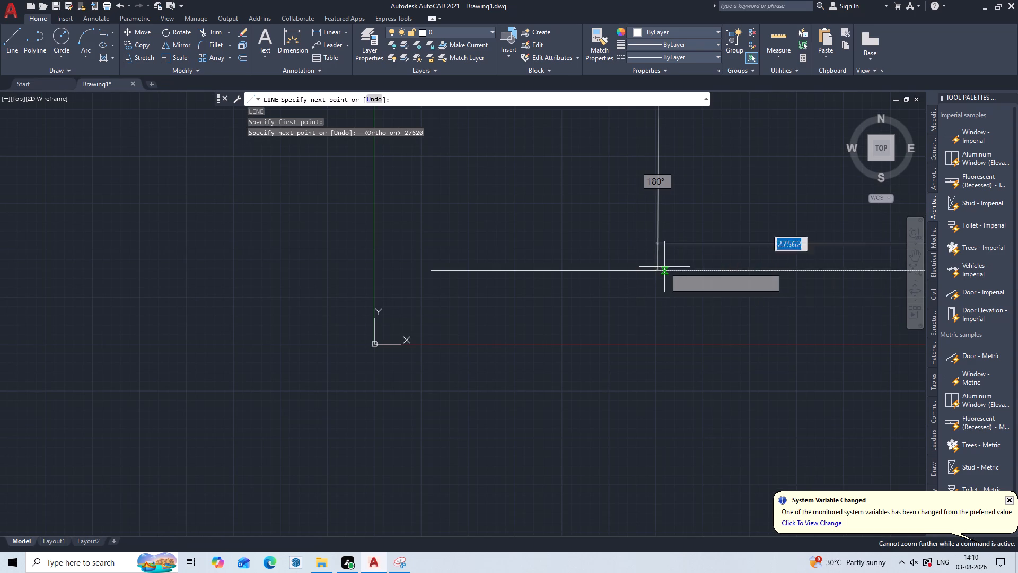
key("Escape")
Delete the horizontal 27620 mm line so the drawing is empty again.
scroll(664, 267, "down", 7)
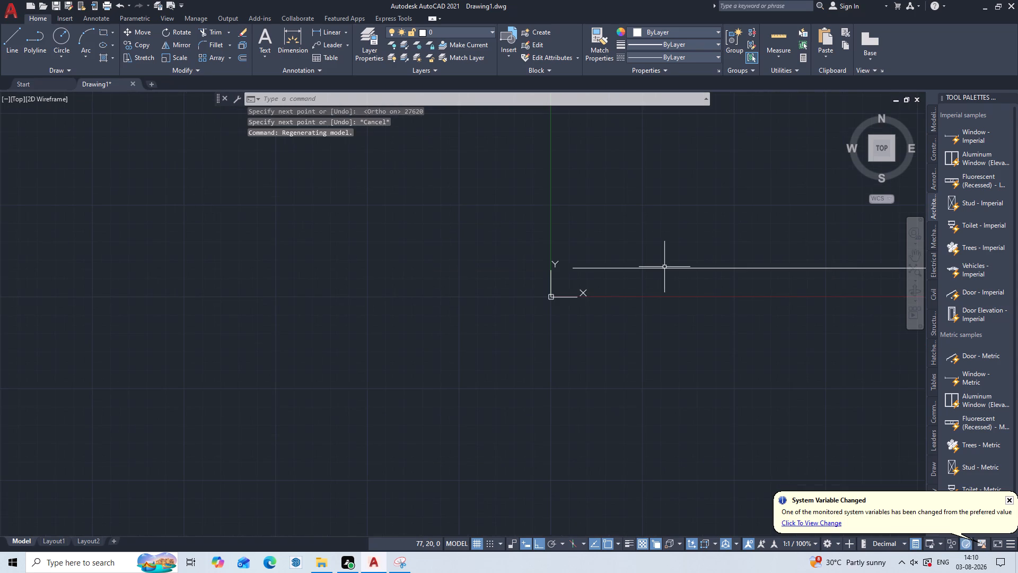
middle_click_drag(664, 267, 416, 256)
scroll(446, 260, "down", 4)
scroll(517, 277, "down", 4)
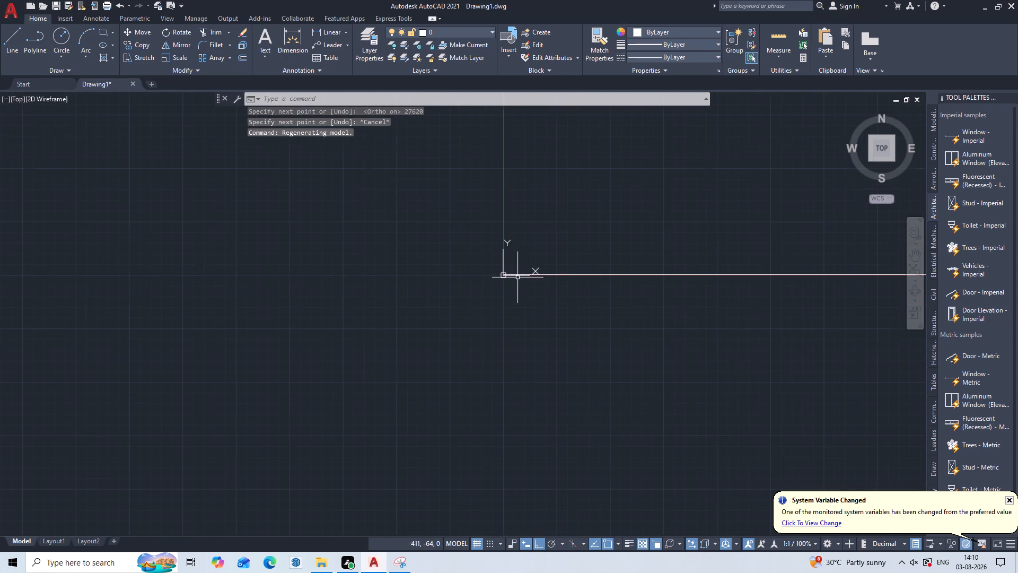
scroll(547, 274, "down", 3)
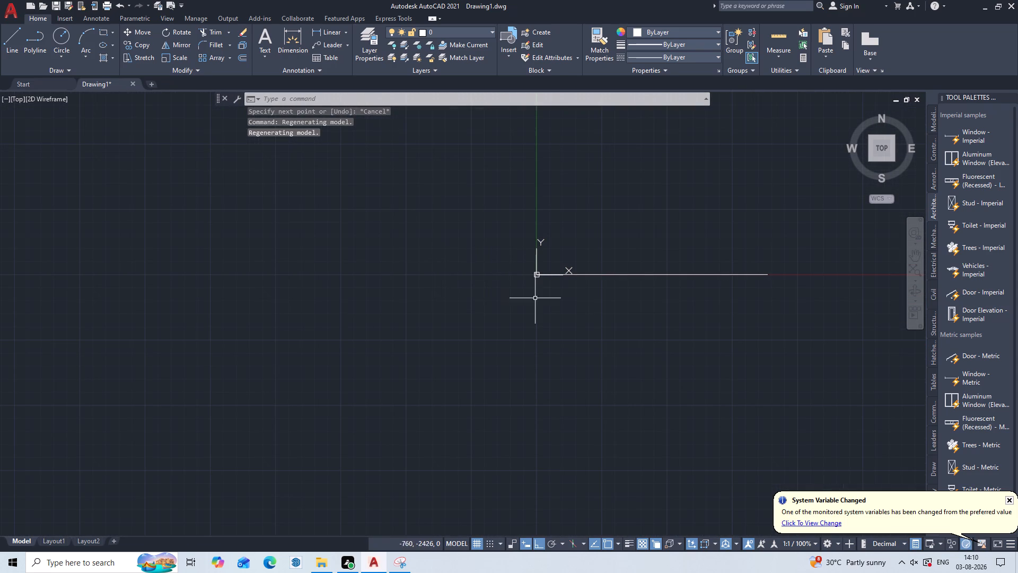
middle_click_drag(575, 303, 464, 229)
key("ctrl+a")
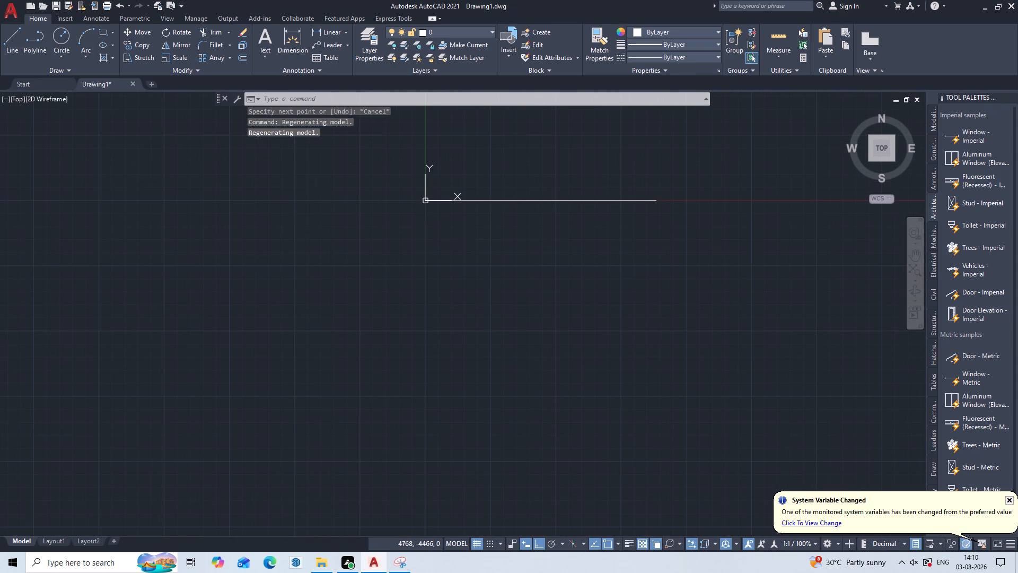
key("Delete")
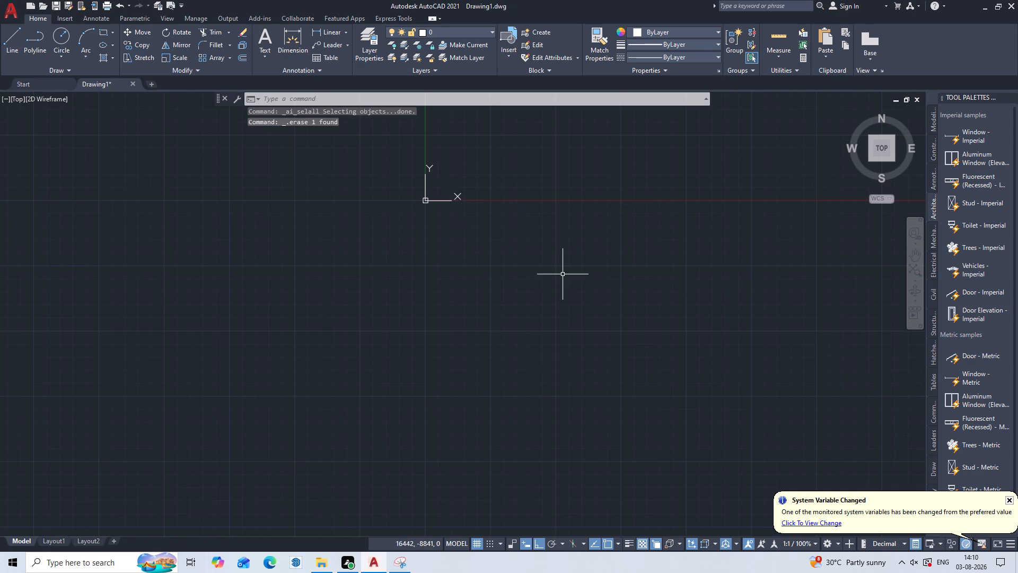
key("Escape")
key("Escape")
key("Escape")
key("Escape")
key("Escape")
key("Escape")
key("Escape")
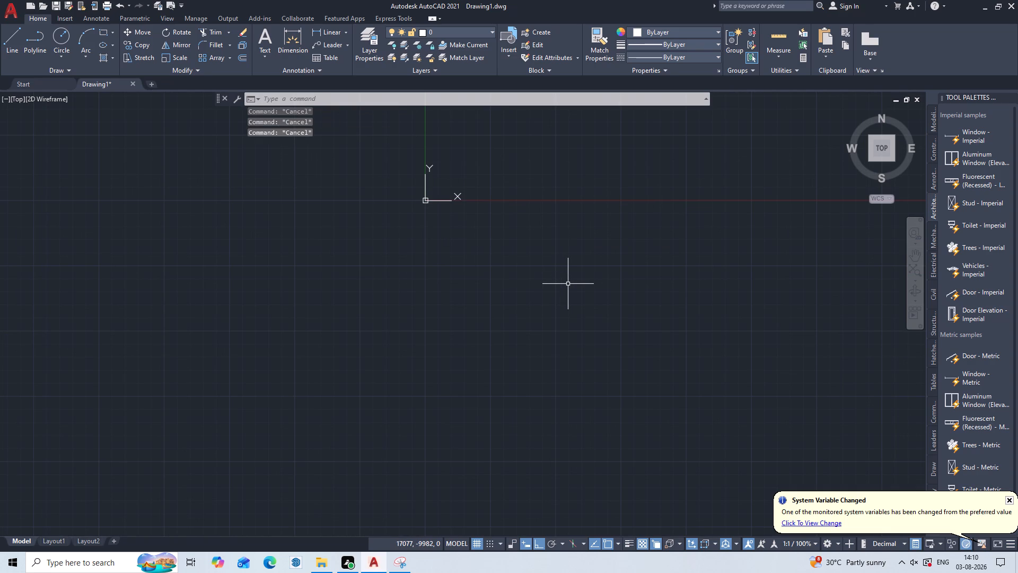
Draw the top edge of the building outline as a horizontal 27620 mm line in empty space below the origin.
key("l")
key("Return")
middle_click_drag(344, 398, 318, 279)
middle_click_drag(318, 268, 315, 192)
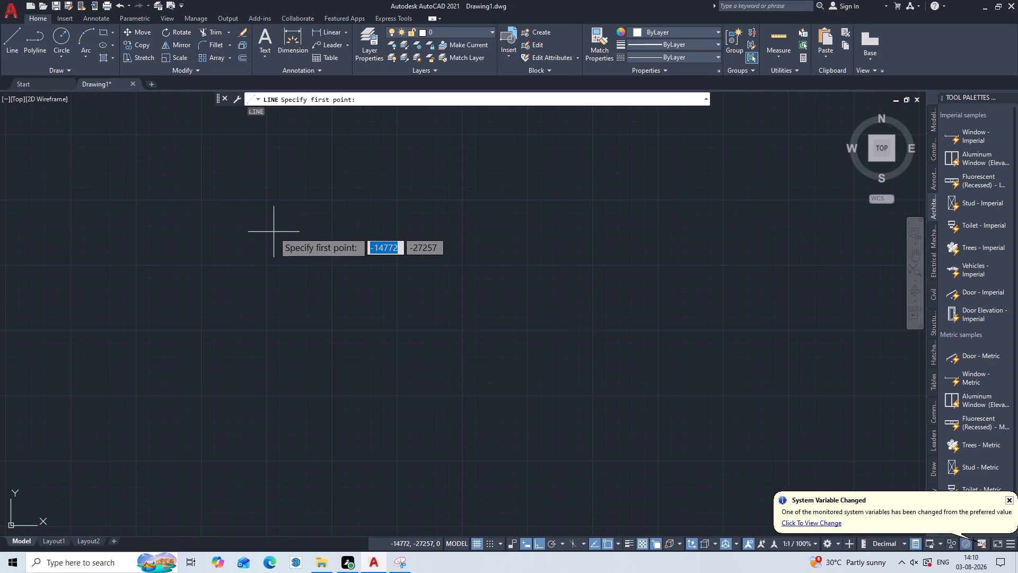
scroll(274, 232, "down", 4)
left_click(274, 232)
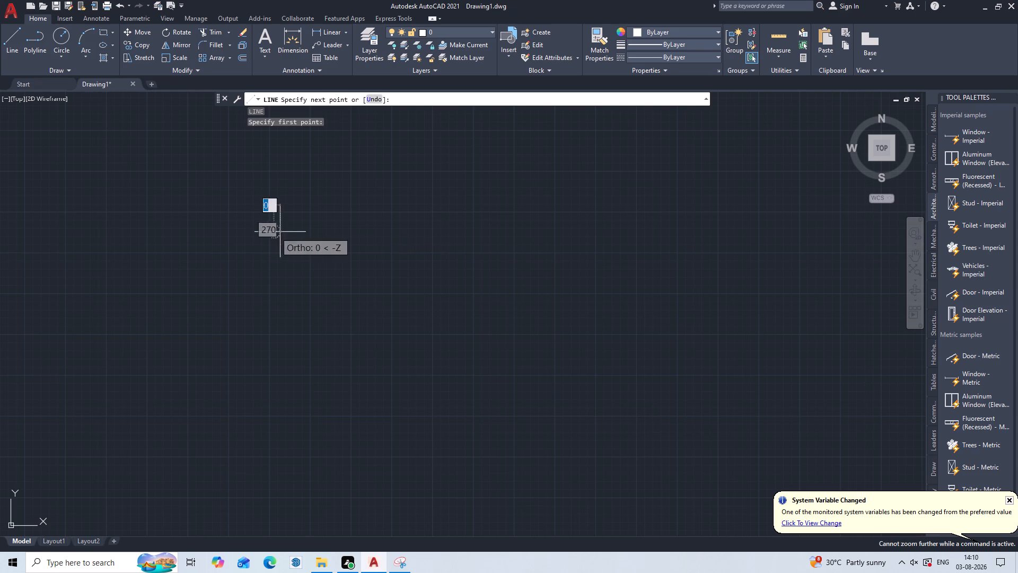
type("27")
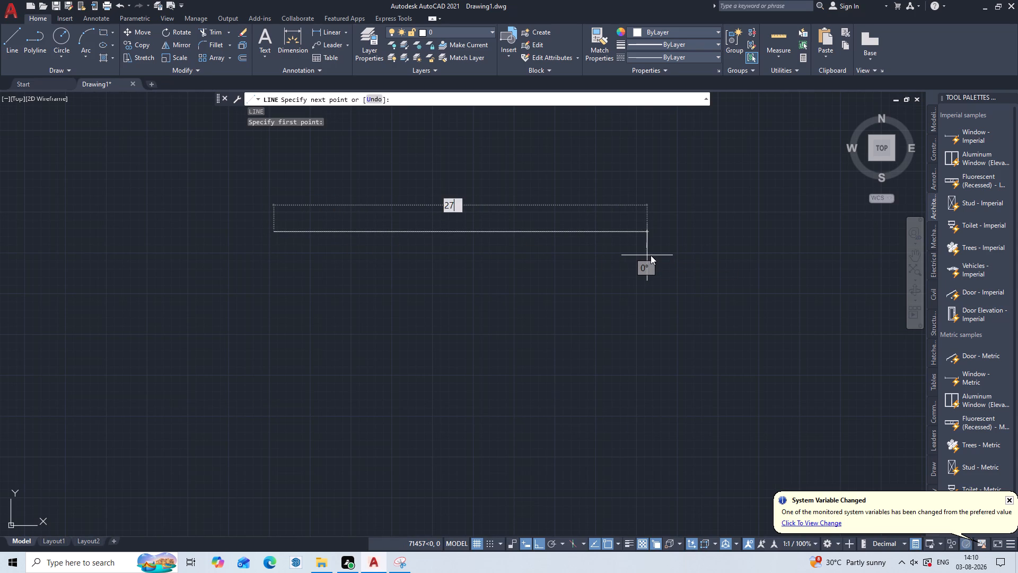
key("6")
type("20")
key("Return")
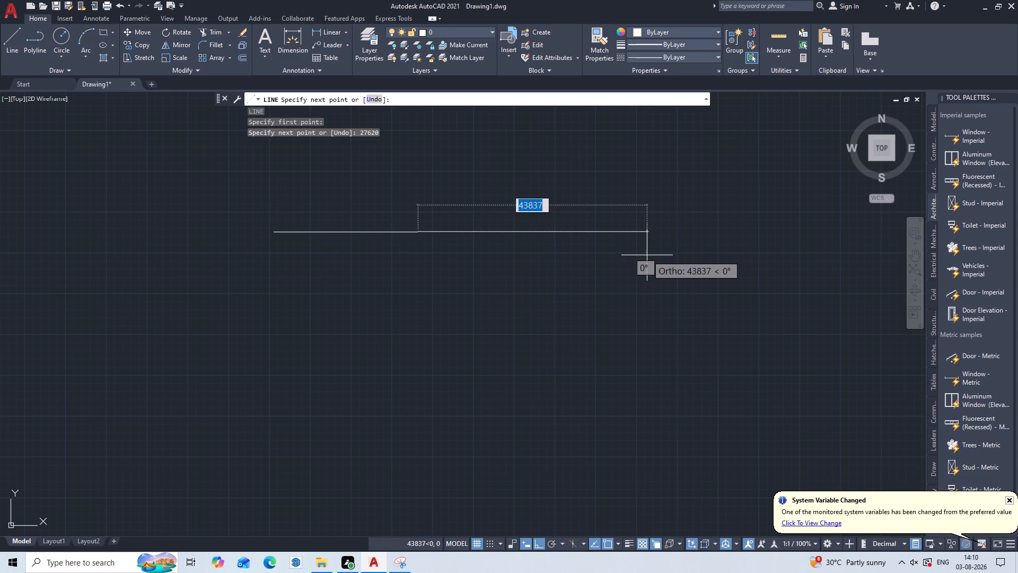
Complete the rectangular building outline from the top edge's right end with a 15415 mm right side, 27620 mm bottom and 15415 mm left side.
middle_click_drag(423, 374, 485, 385)
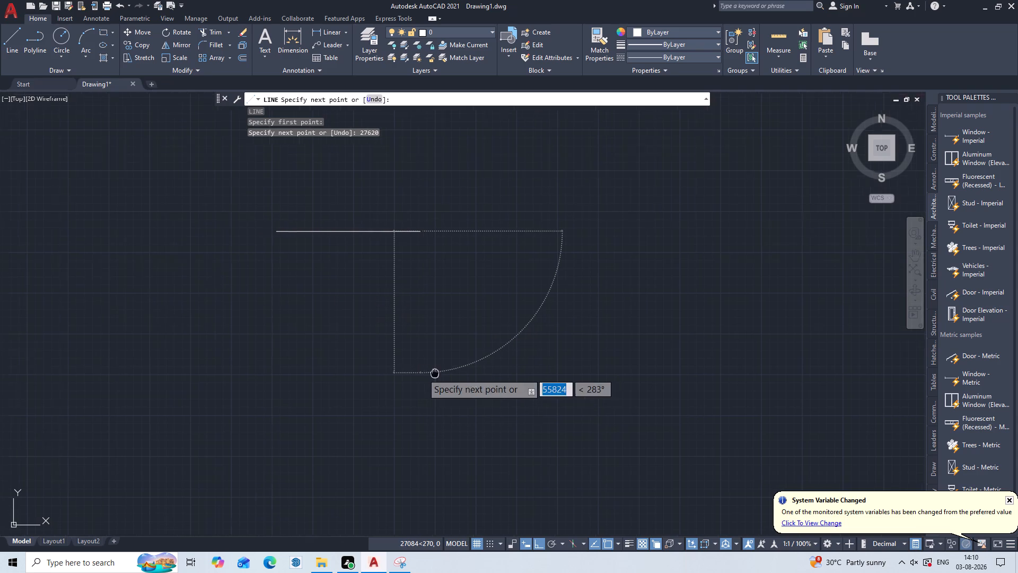
middle_click_drag(485, 385, 714, 361)
scroll(674, 338, "up", 1)
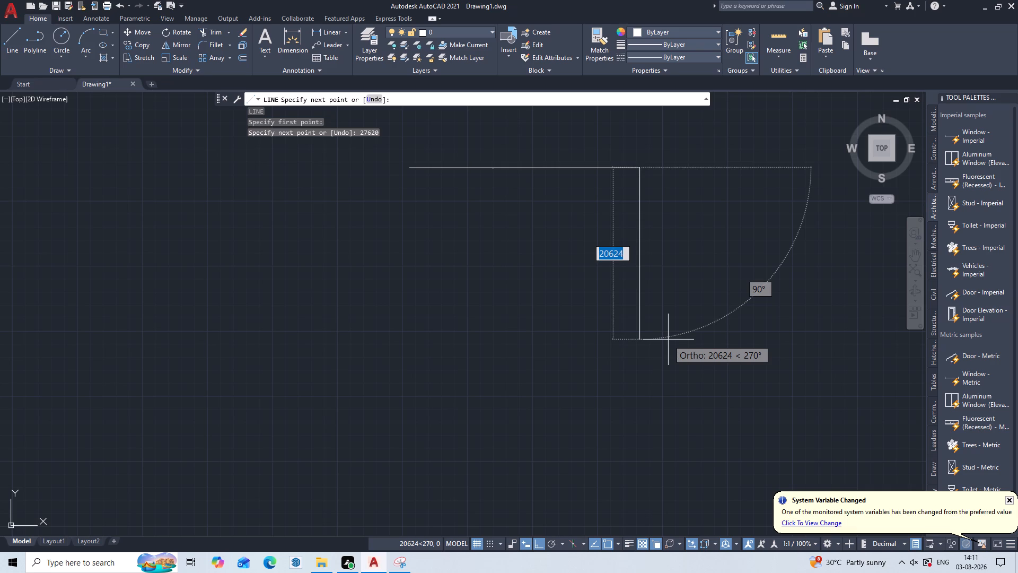
type("15415")
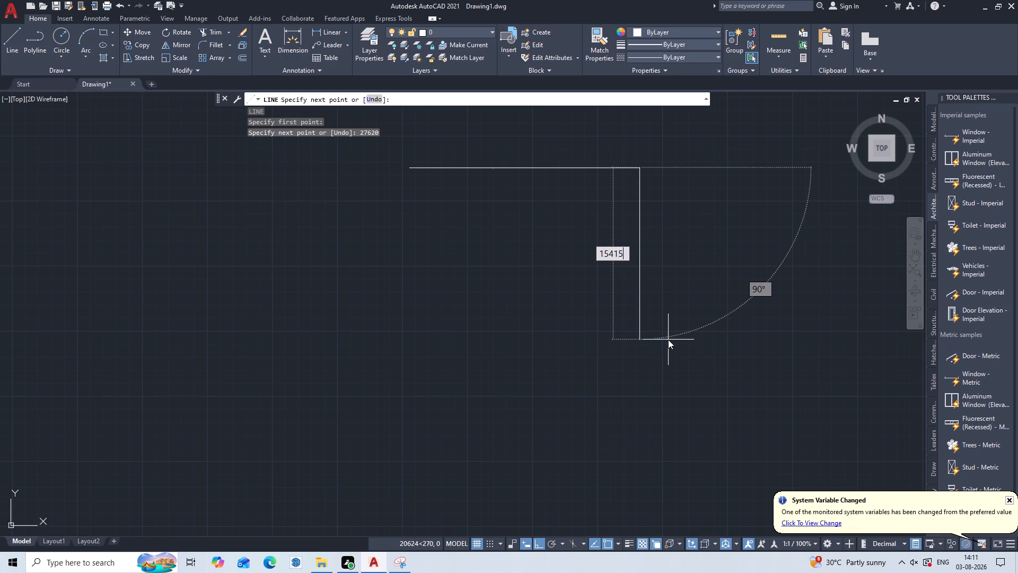
key("Return")
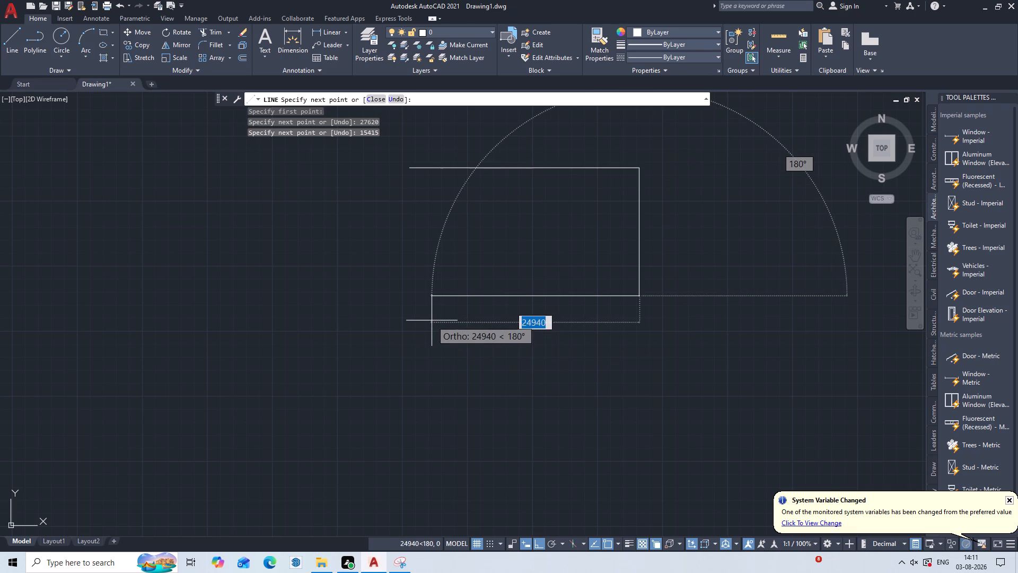
type("2762")
key("0")
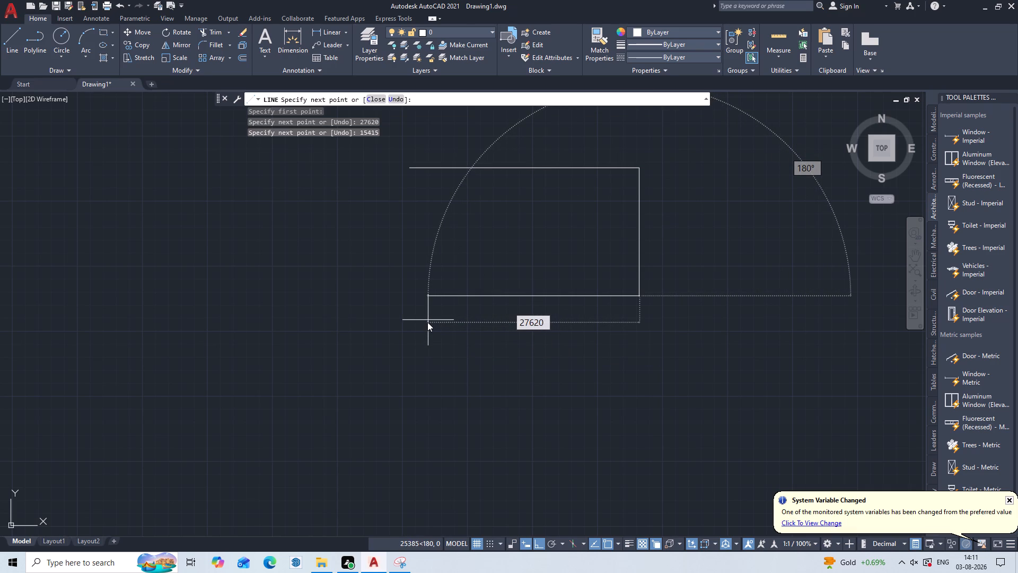
key("Return")
key("1")
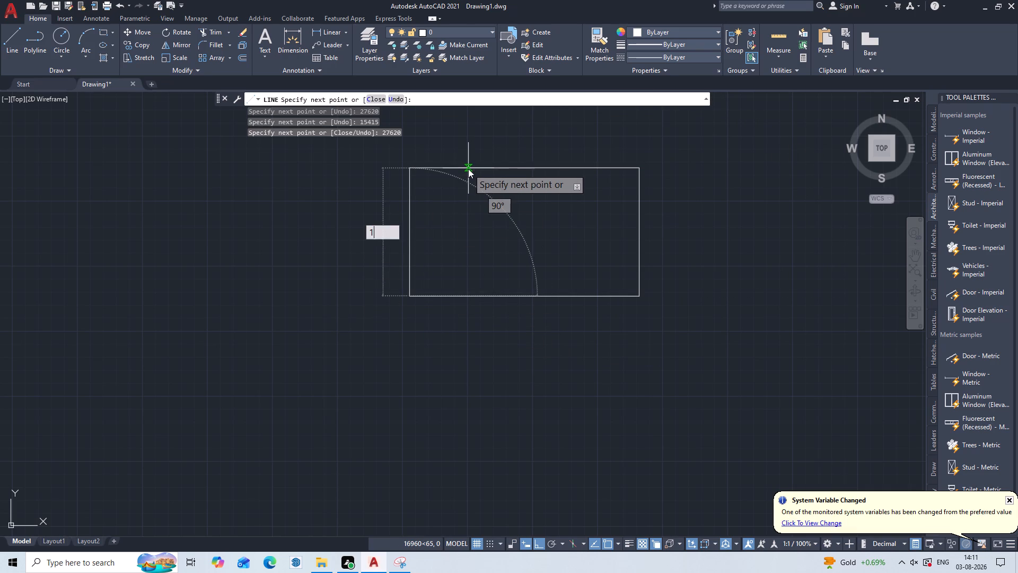
type("5412")
key("BackSpace")
key("5")
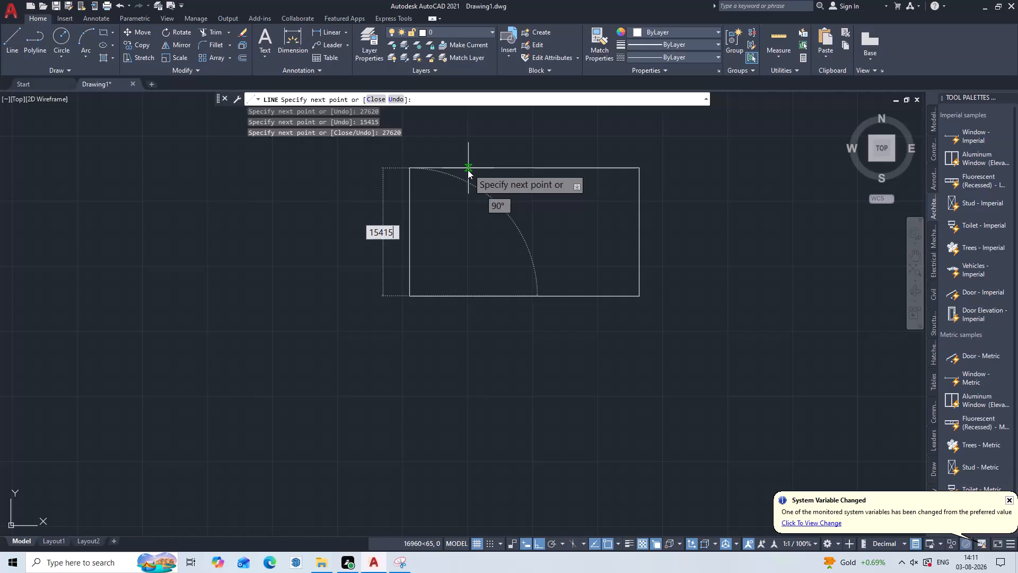
key("Escape")
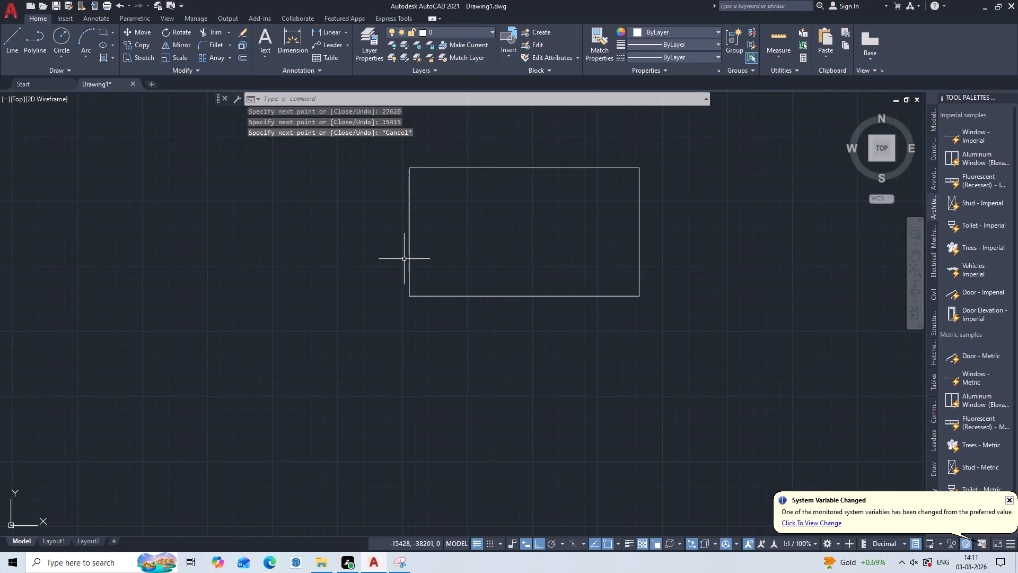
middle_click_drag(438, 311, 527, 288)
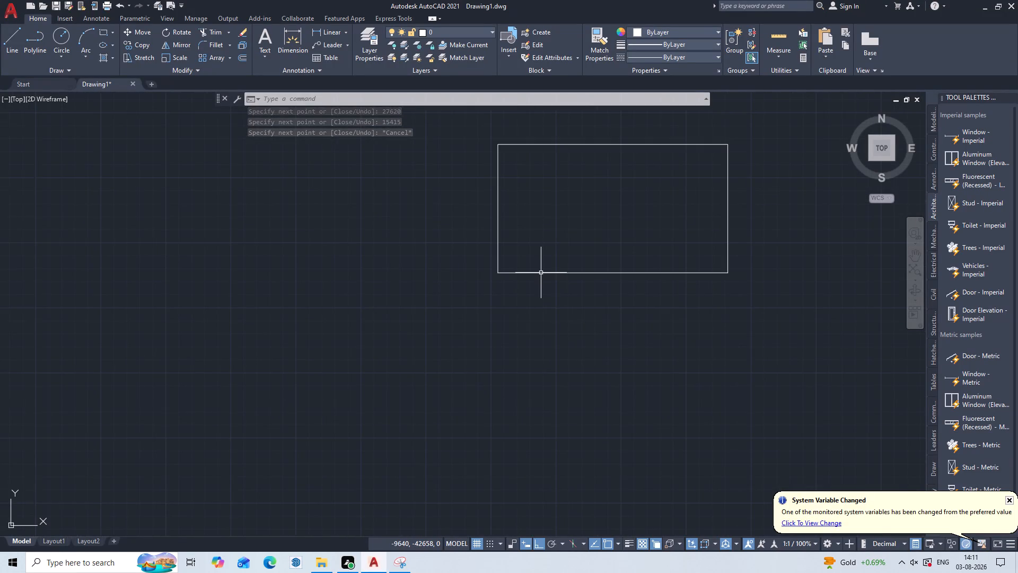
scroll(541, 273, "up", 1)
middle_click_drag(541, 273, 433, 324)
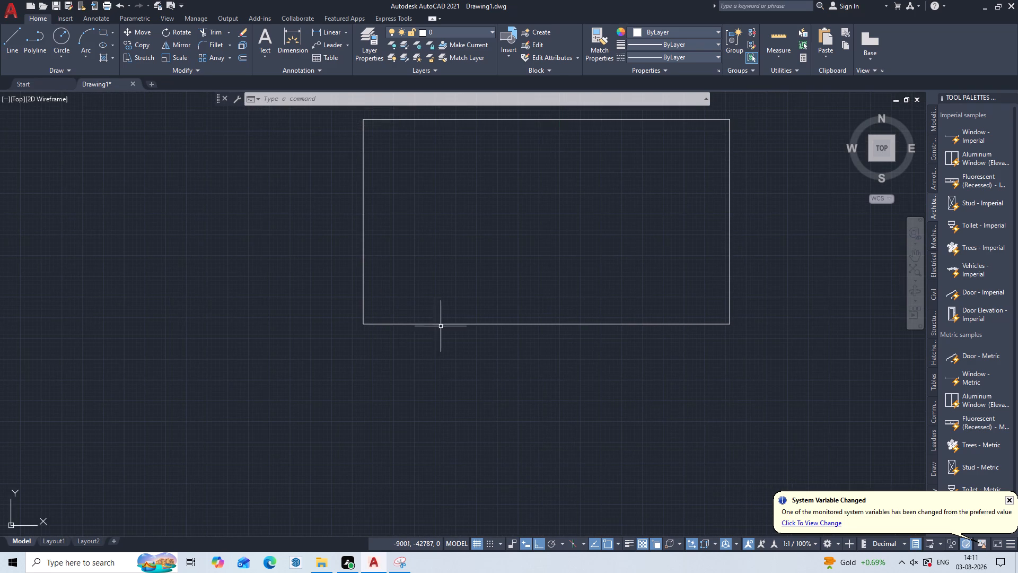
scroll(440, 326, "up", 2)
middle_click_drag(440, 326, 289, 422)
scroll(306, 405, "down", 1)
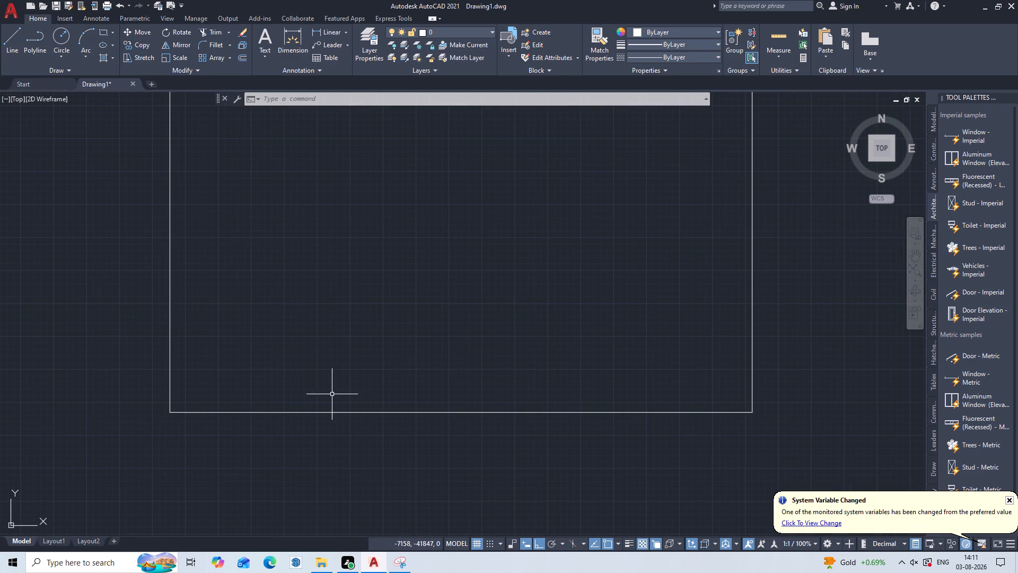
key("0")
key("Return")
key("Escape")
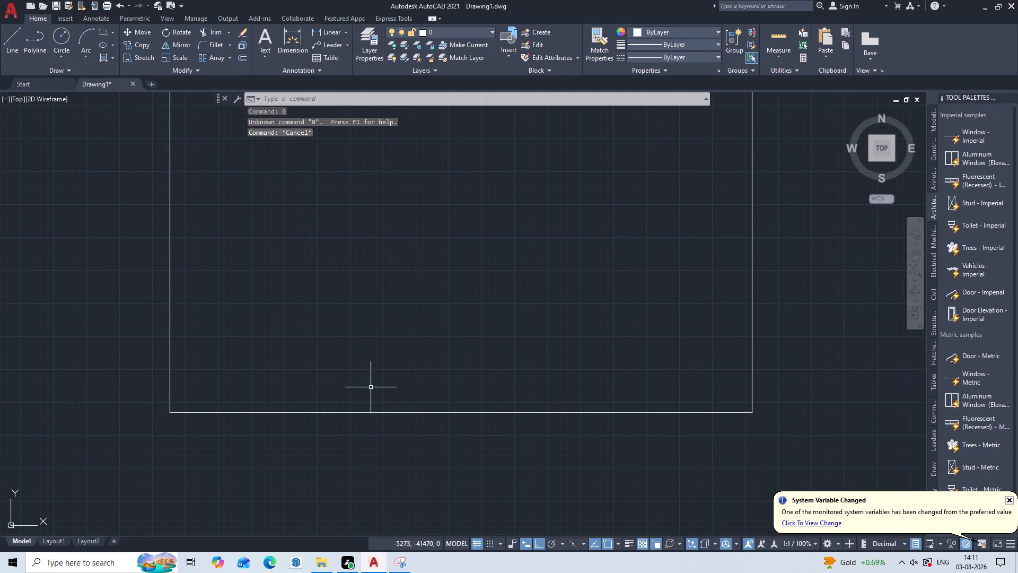
Offset the outline's bottom, left and right edges 230 mm inward to form the outer wall thickness.
key("o")
key("Return")
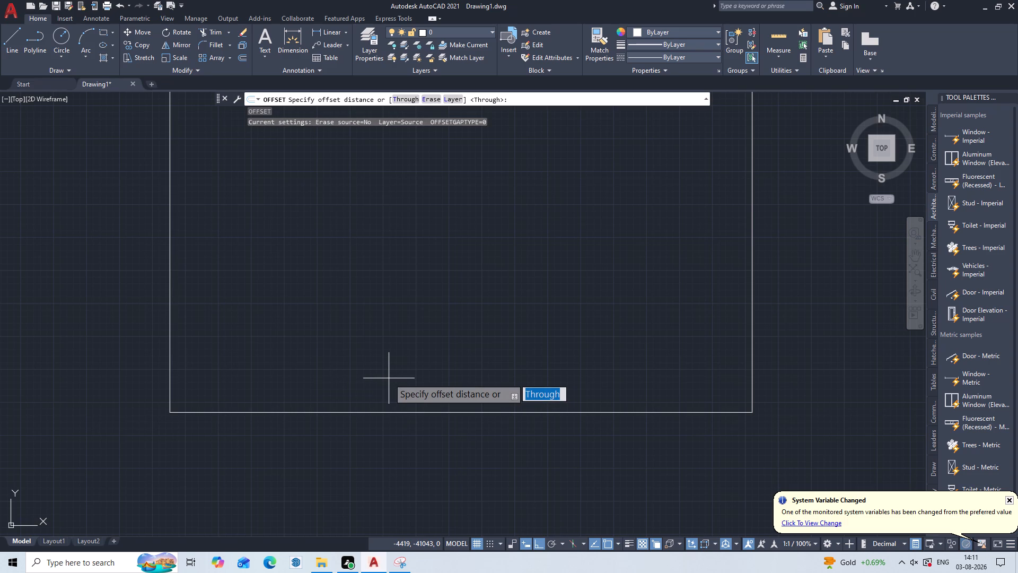
type("230")
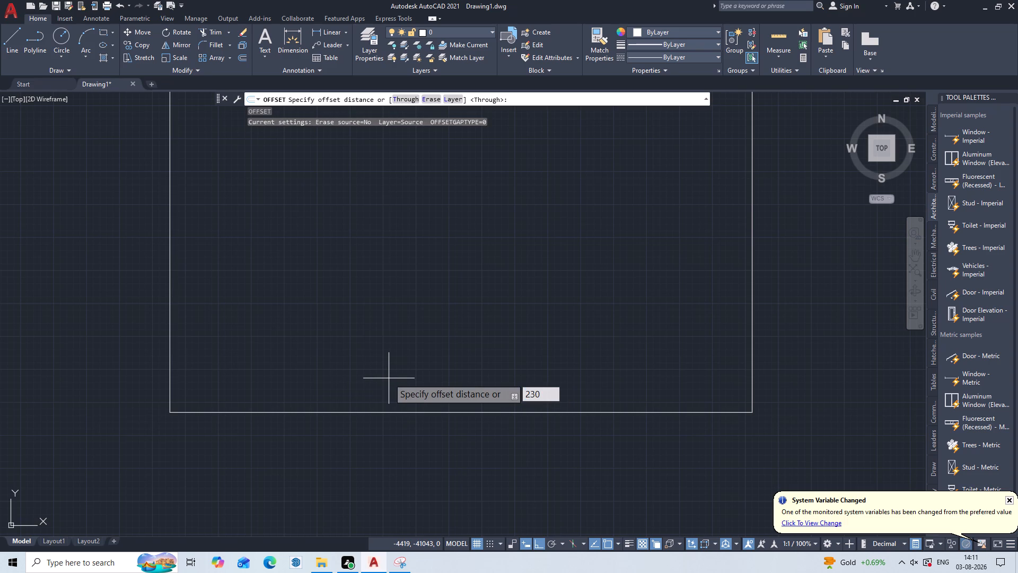
key("Return")
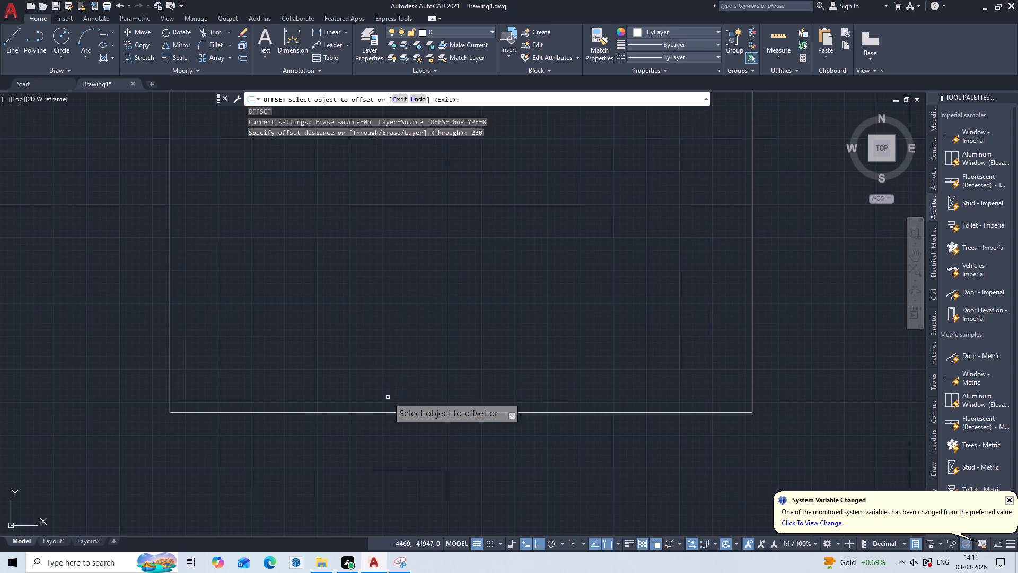
left_click(379, 413)
left_click(387, 401)
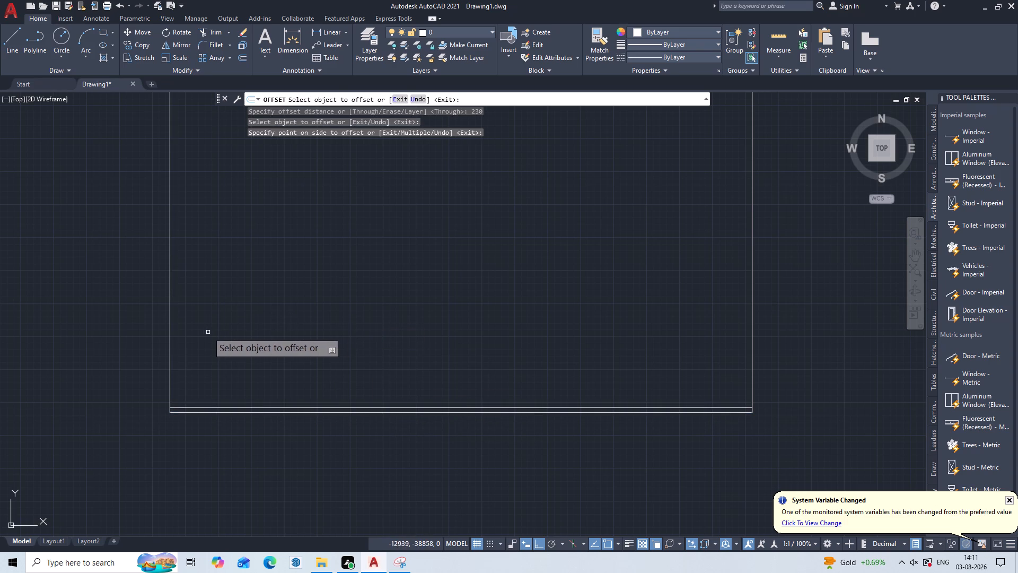
left_click(168, 369)
left_click_drag(171, 371, 163, 372)
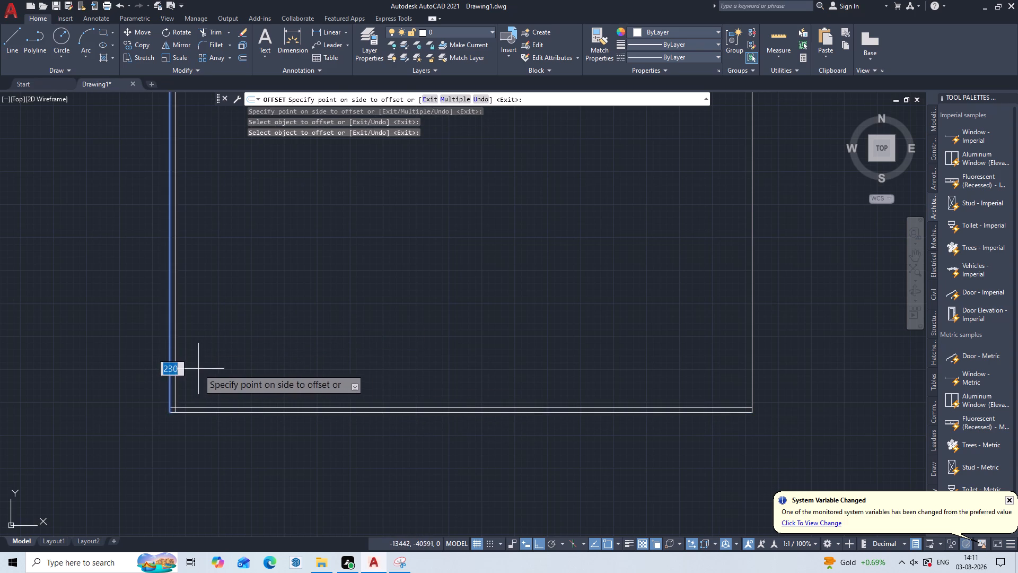
left_click(201, 370)
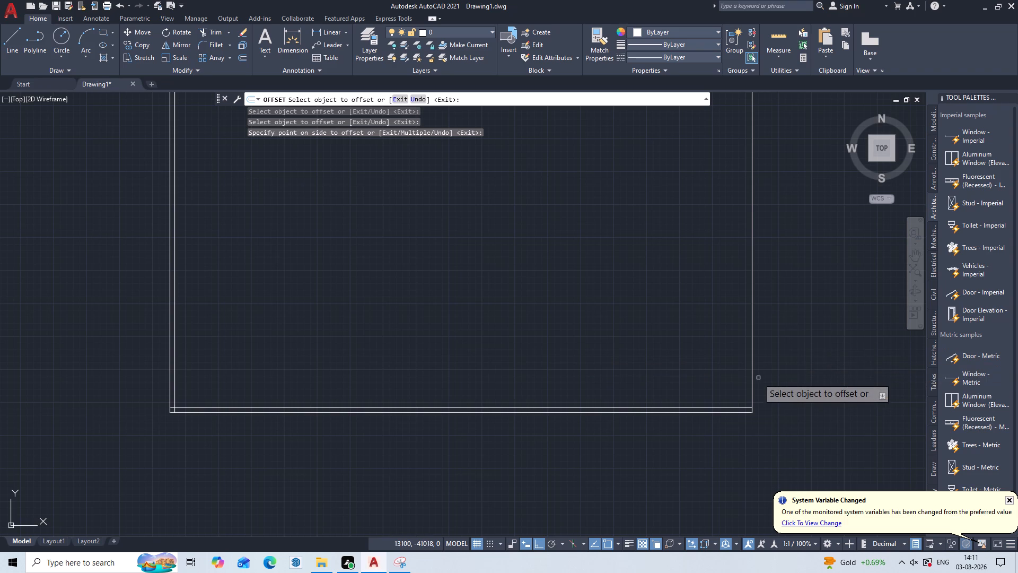
double_click(752, 388)
left_click(732, 392)
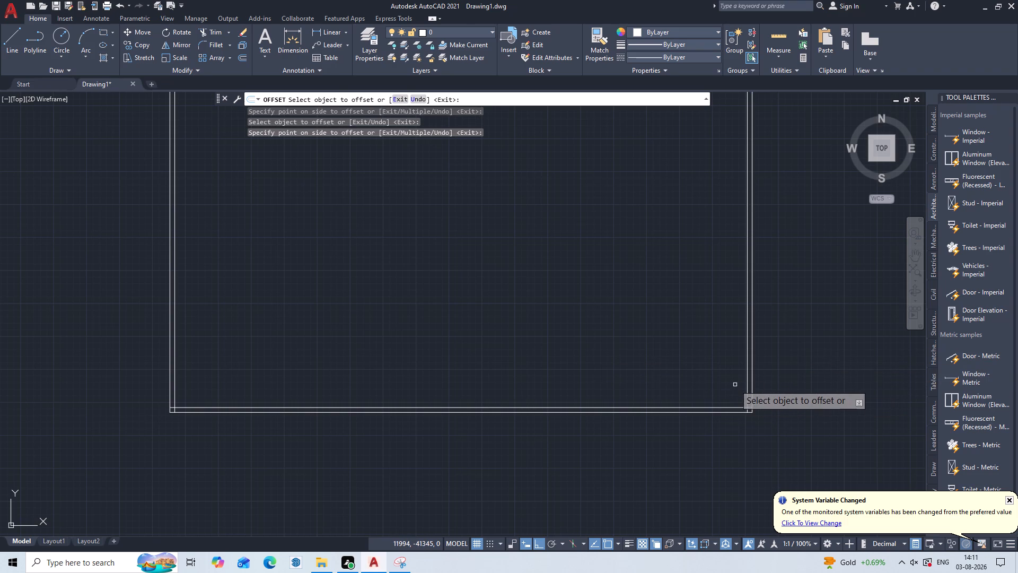
key("Escape")
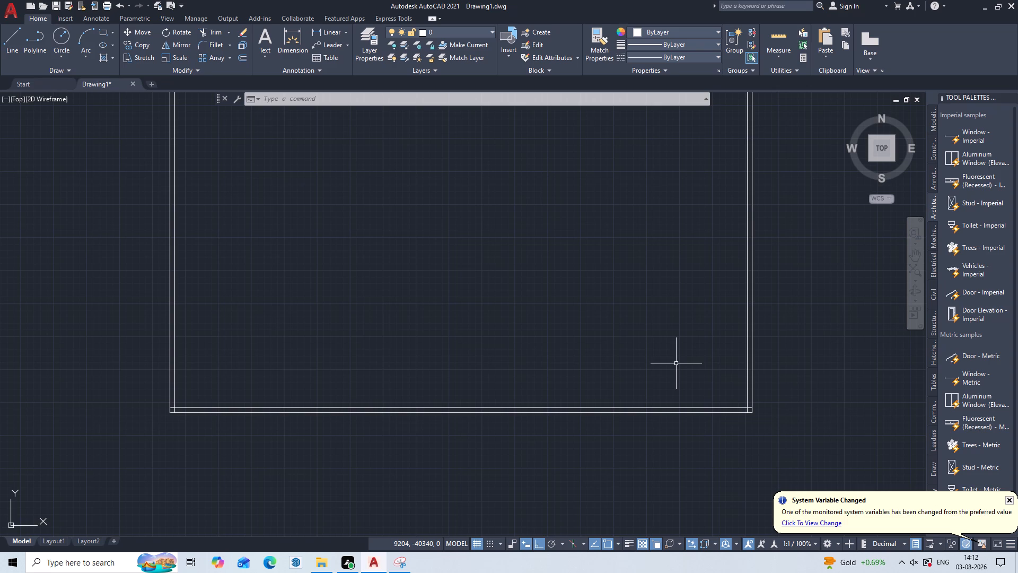
Offset the outline's outer bottom edge 11055 mm upward to place a horizontal cross-wall line.
key("o")
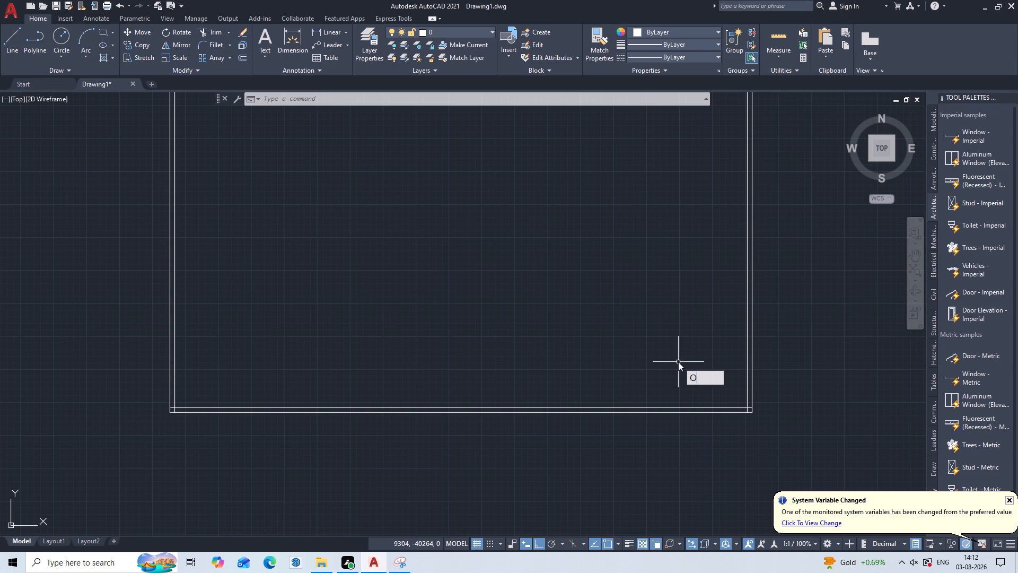
key("Return")
type("11055")
key("Return")
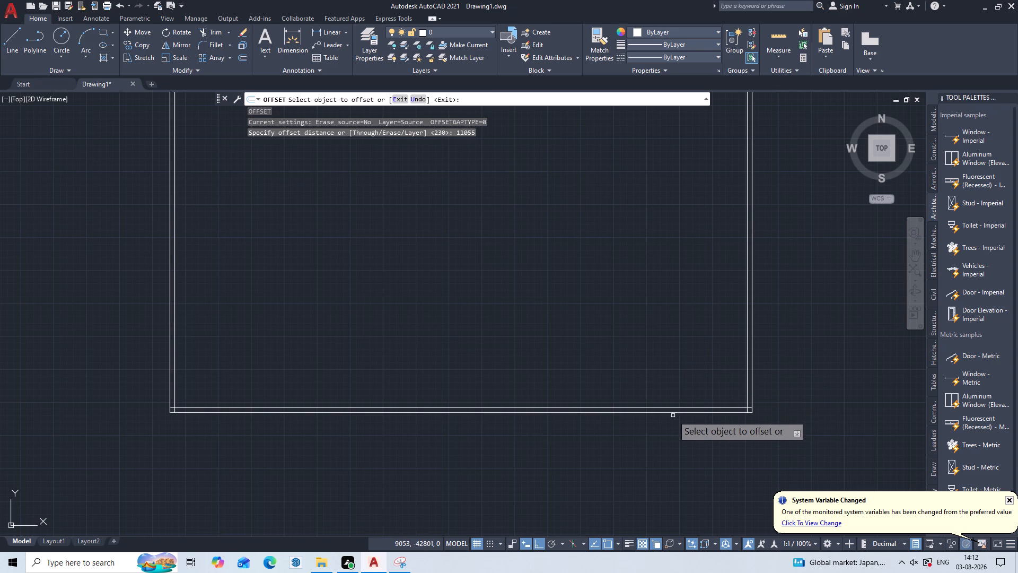
left_click(679, 413)
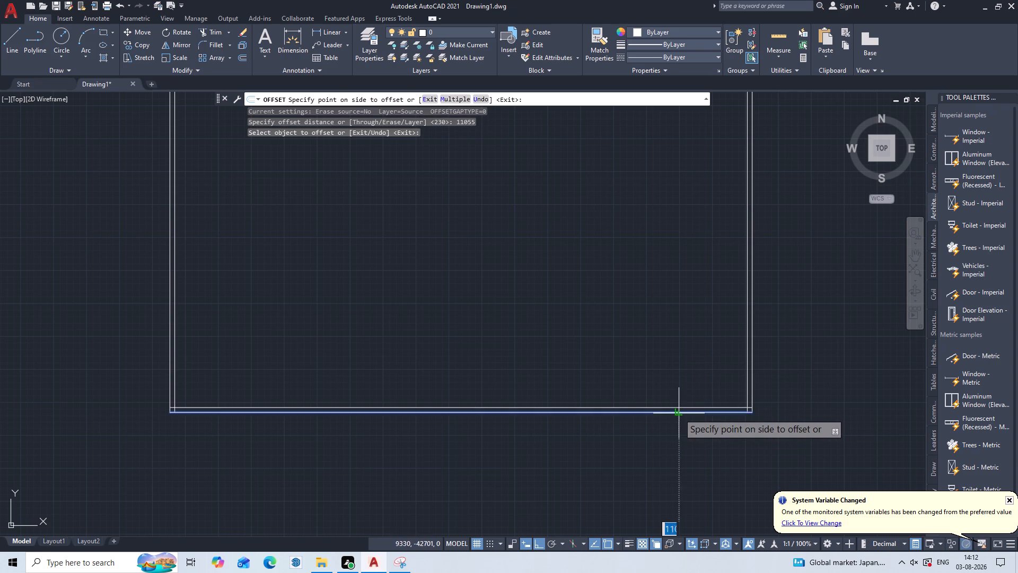
left_click(661, 312)
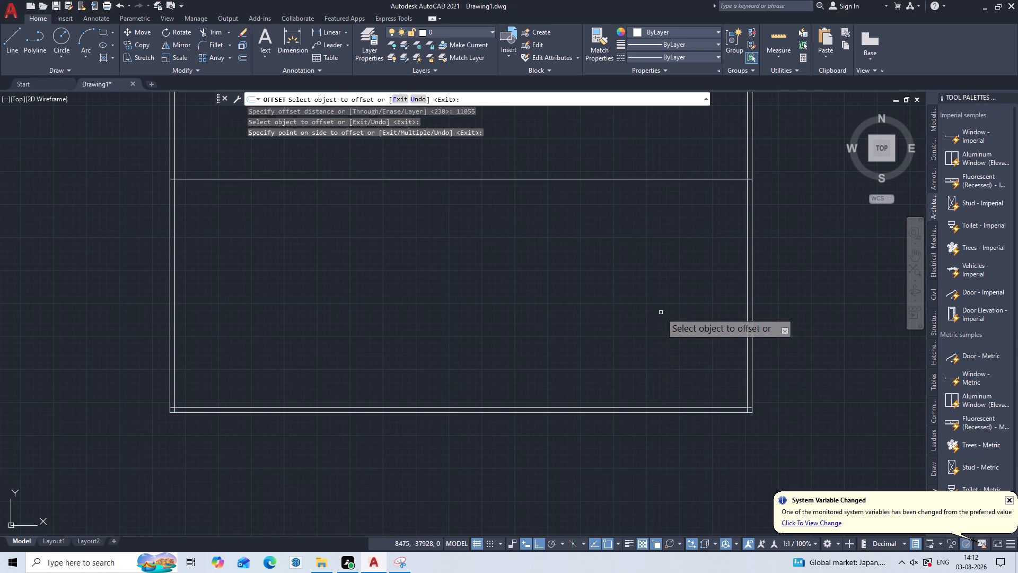
key("Escape")
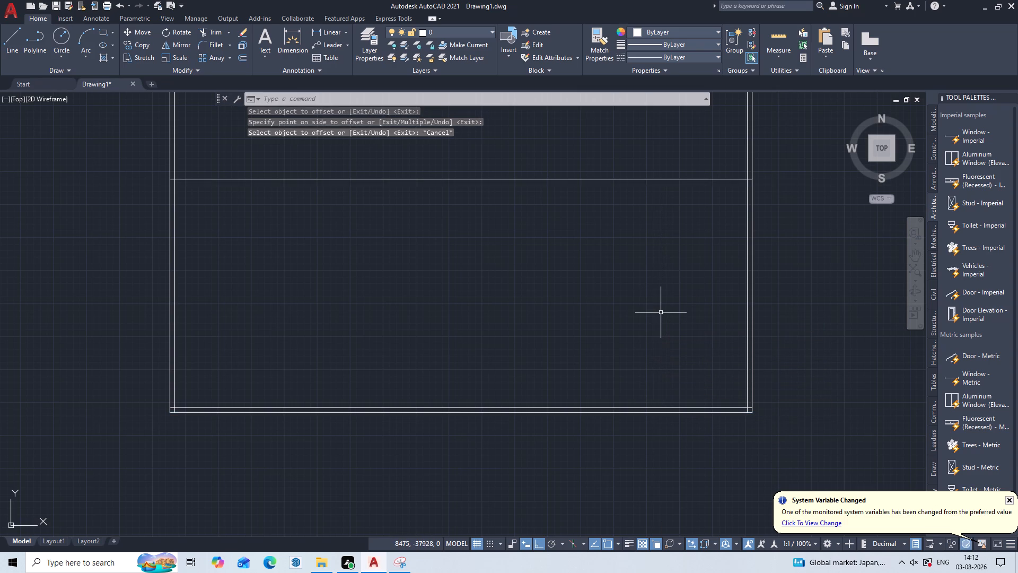
Offset the upper cross-wall line 230 mm downward to give the wall its thickness.
key("o")
key("Return")
type("230")
key("Return")
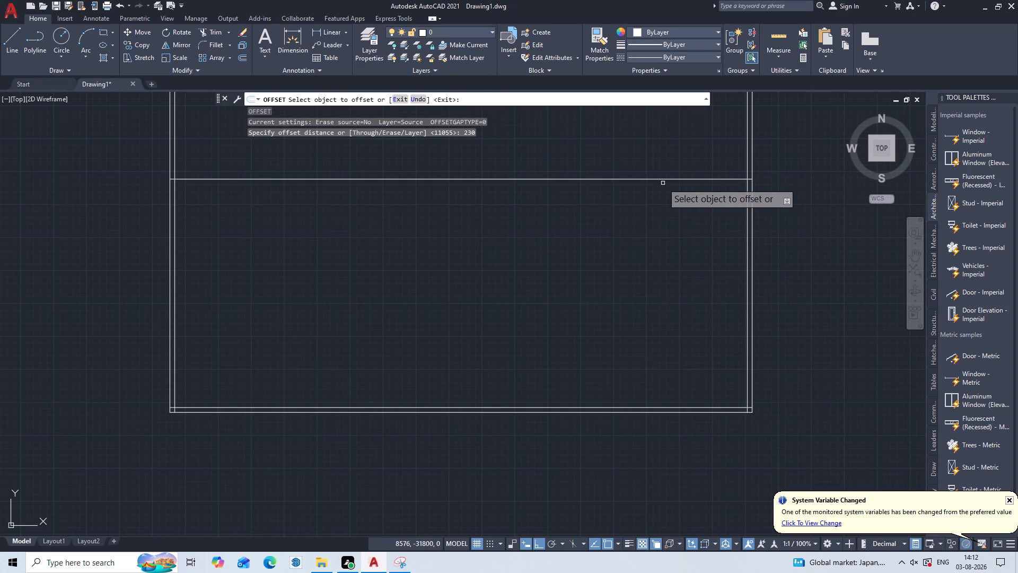
left_click(701, 179)
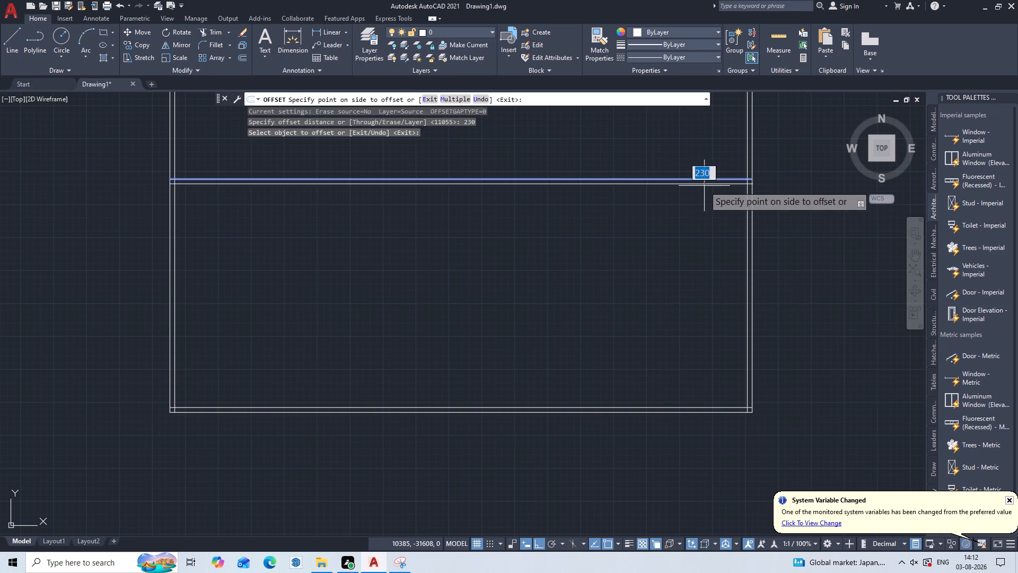
left_click(706, 188)
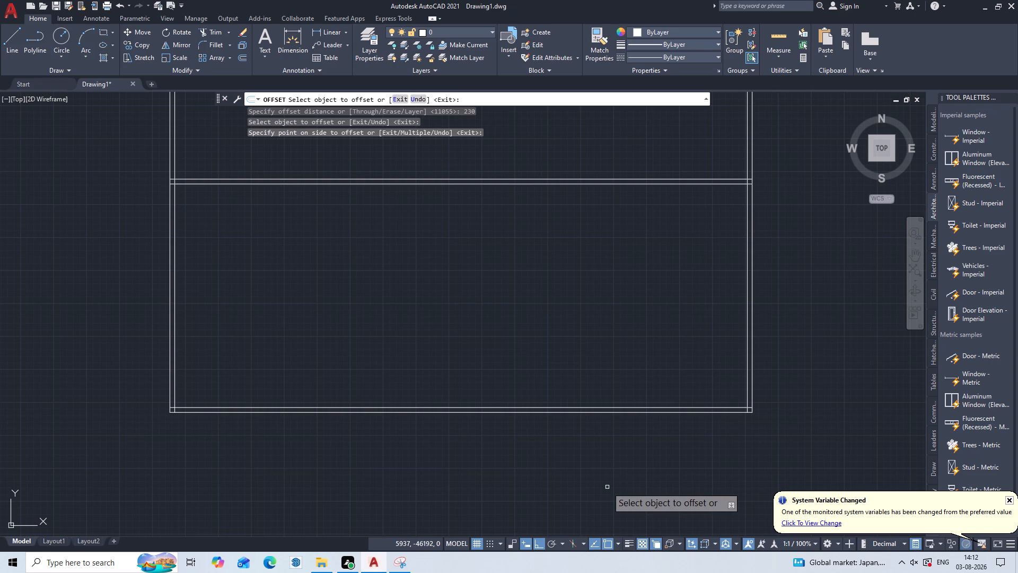
key("o")
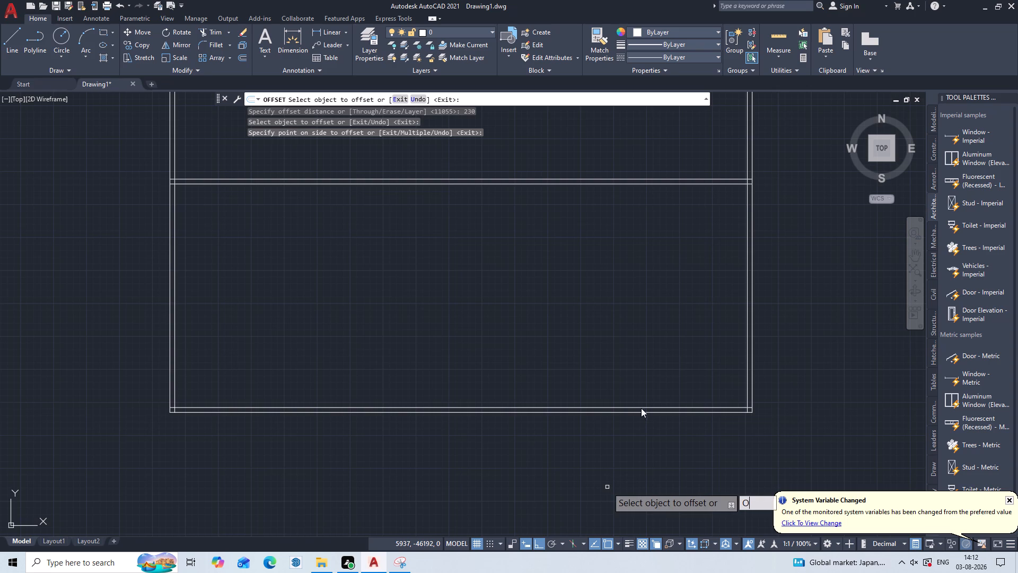
key("Escape")
Trim away both right-hand wall lines between the cross wall and the outline's top edge.
middle_click_drag(665, 348, 525, 572)
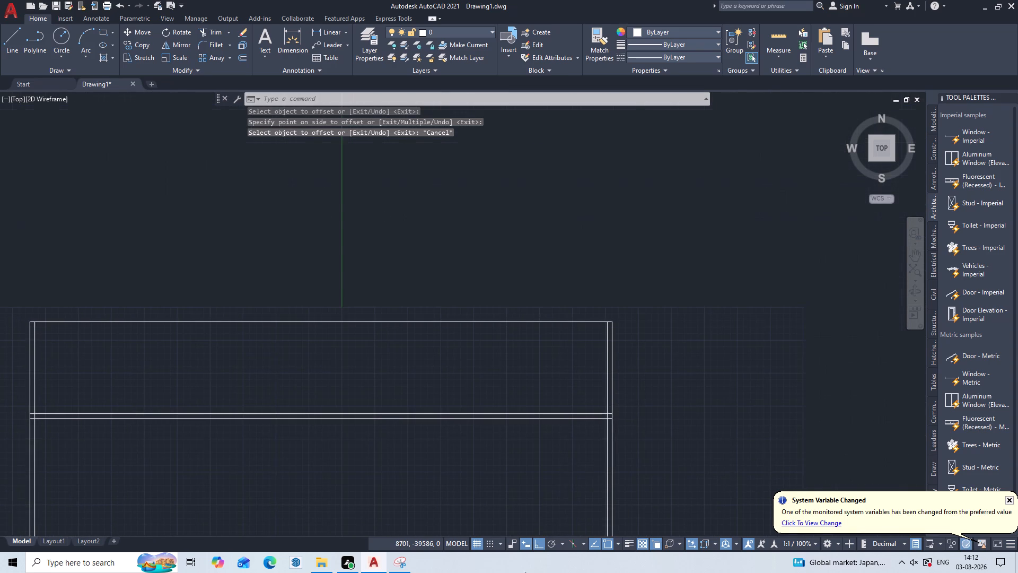
type("TR")
key("Return")
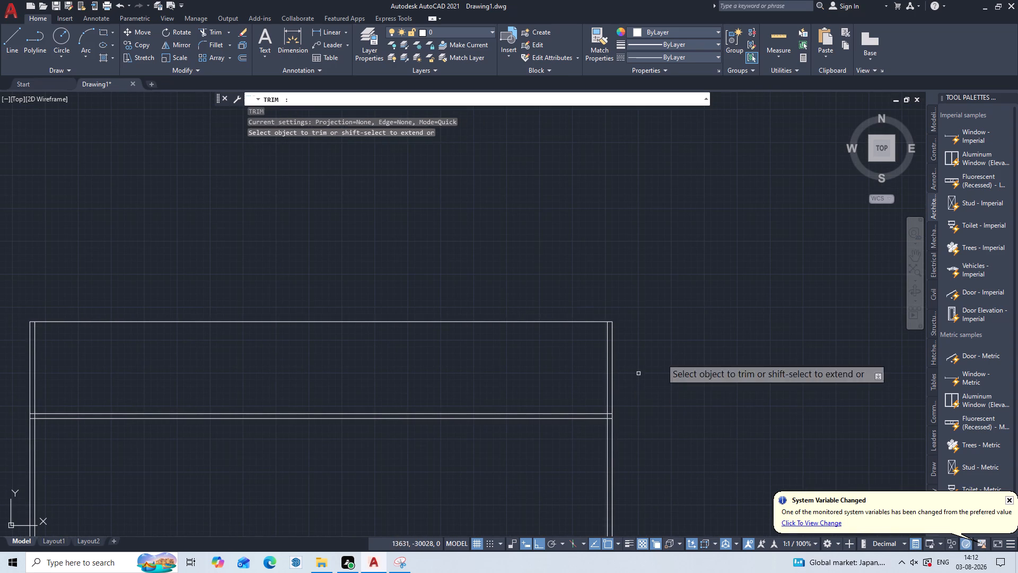
left_click(633, 357)
left_click(573, 385)
key("Escape")
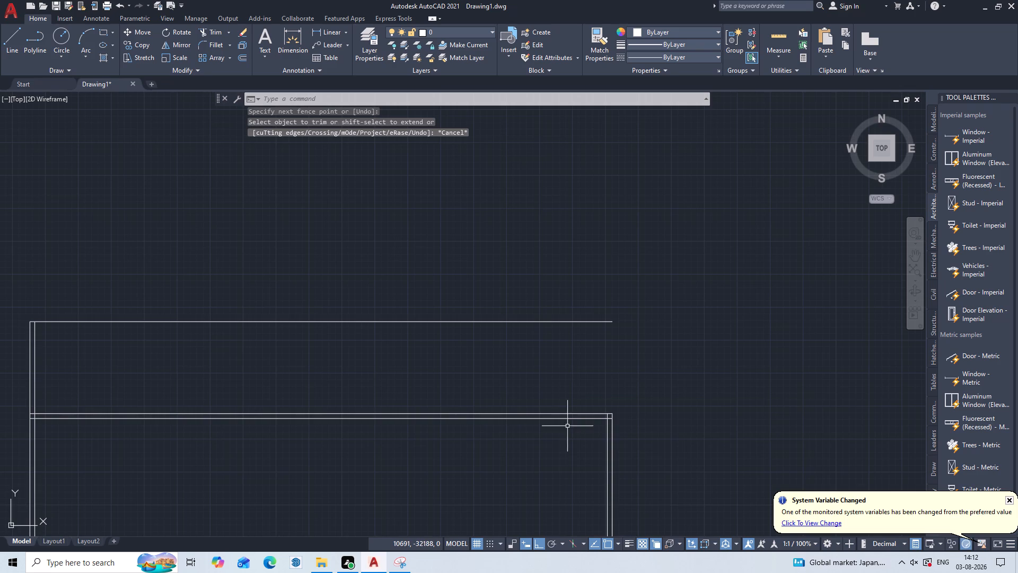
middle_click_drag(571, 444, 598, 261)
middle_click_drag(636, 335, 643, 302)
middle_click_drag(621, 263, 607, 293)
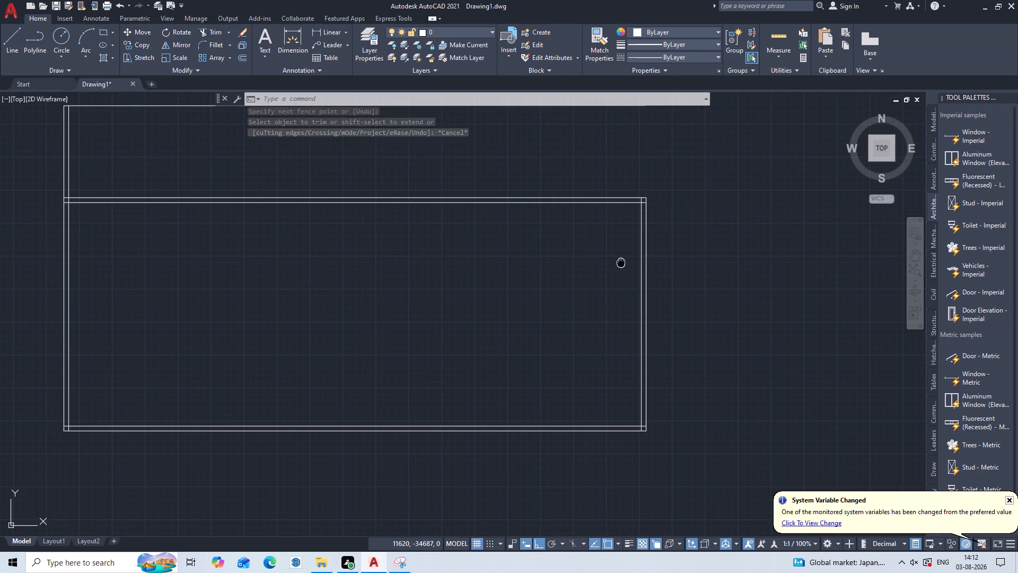
Trim the overlapping inner wall lines where the cross wall meets the right outer wall to clean up that corner.
middle_click_drag(607, 293, 603, 308)
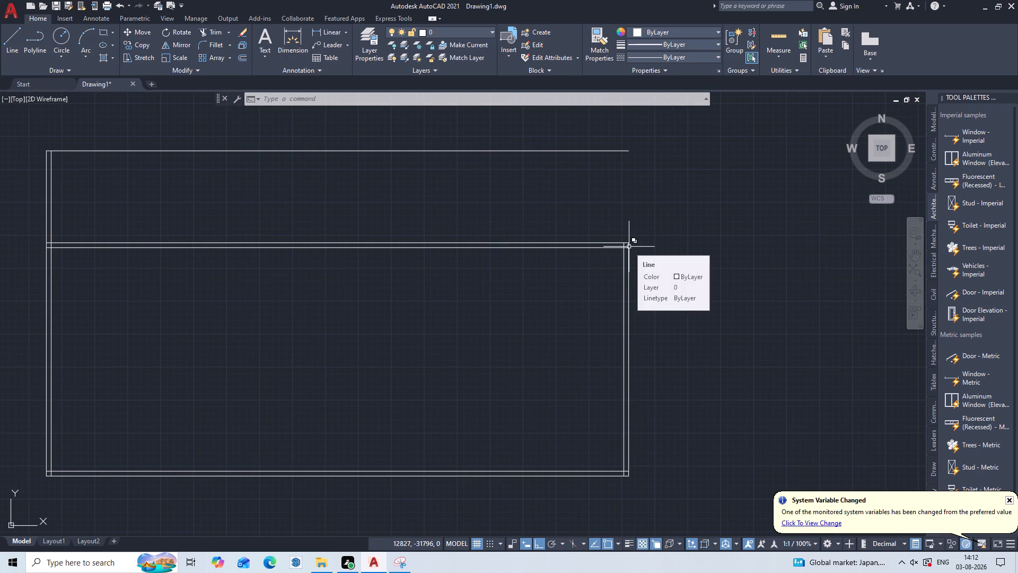
scroll(636, 242, "up", 4)
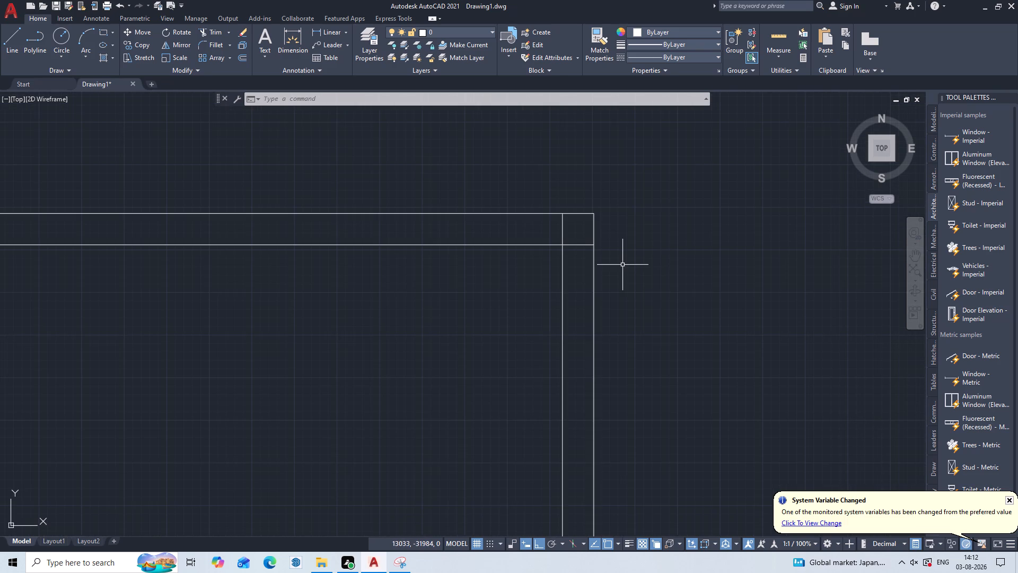
type("TR")
key("Return")
key("Return")
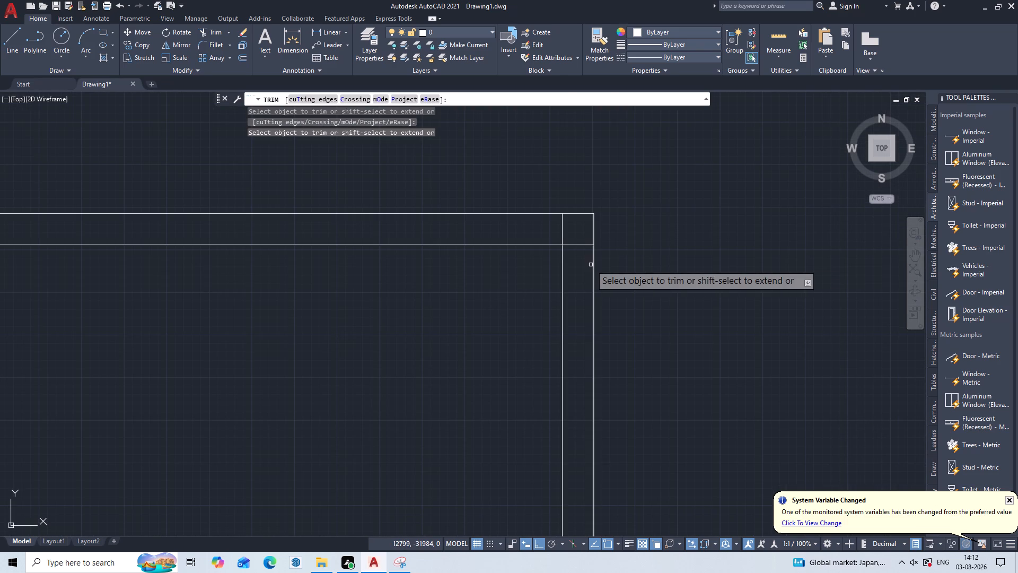
left_click(530, 231)
double_click(572, 236)
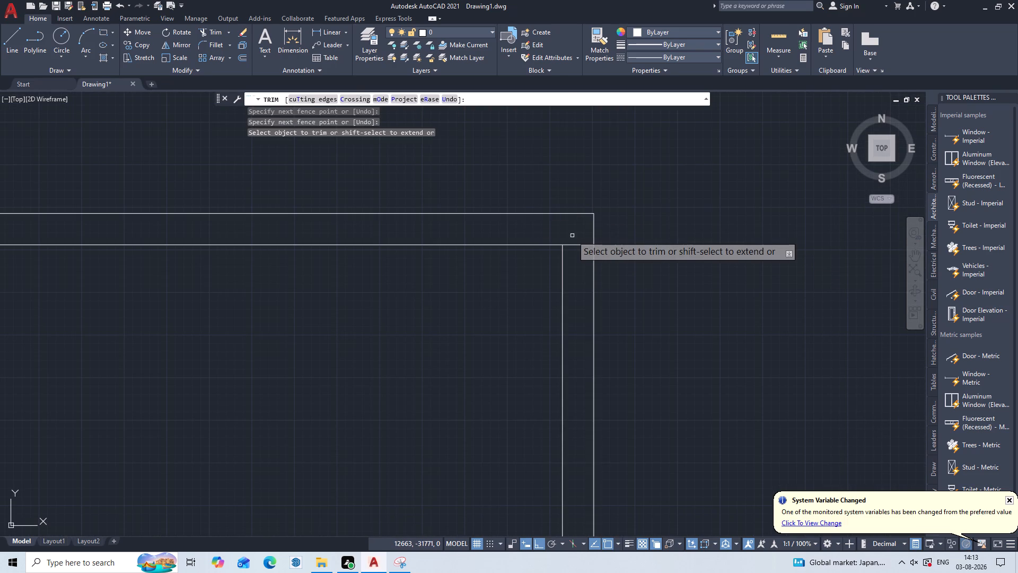
left_click(585, 250)
left_click(576, 229)
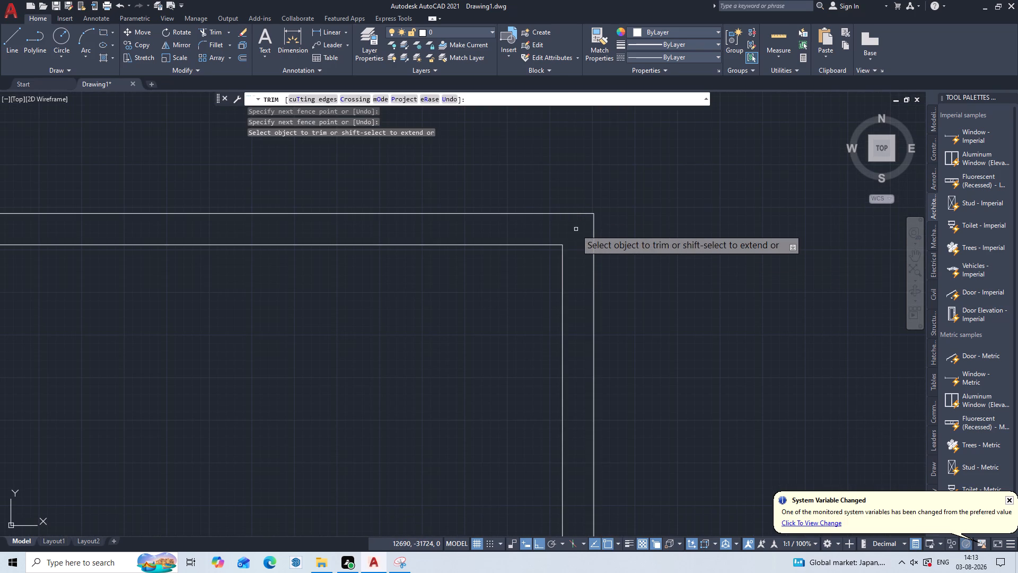
key("Escape")
Trim the overlapping inner wall lines at the plan's bottom-right outer corner into a clean corner.
scroll(576, 229, "down", 1)
scroll(540, 335, "down", 2)
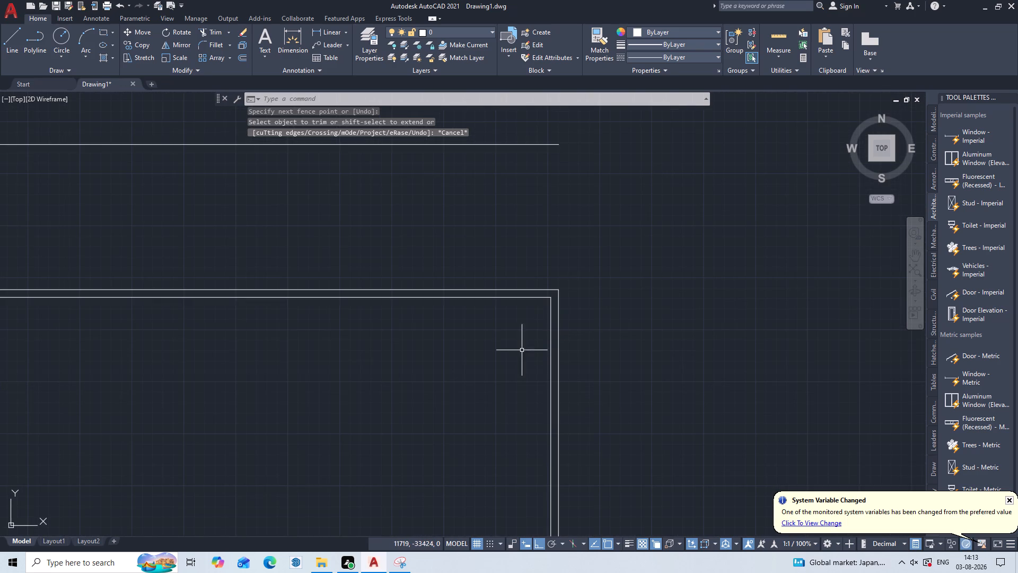
middle_click_drag(522, 350, 757, 164)
scroll(740, 190, "down", 1)
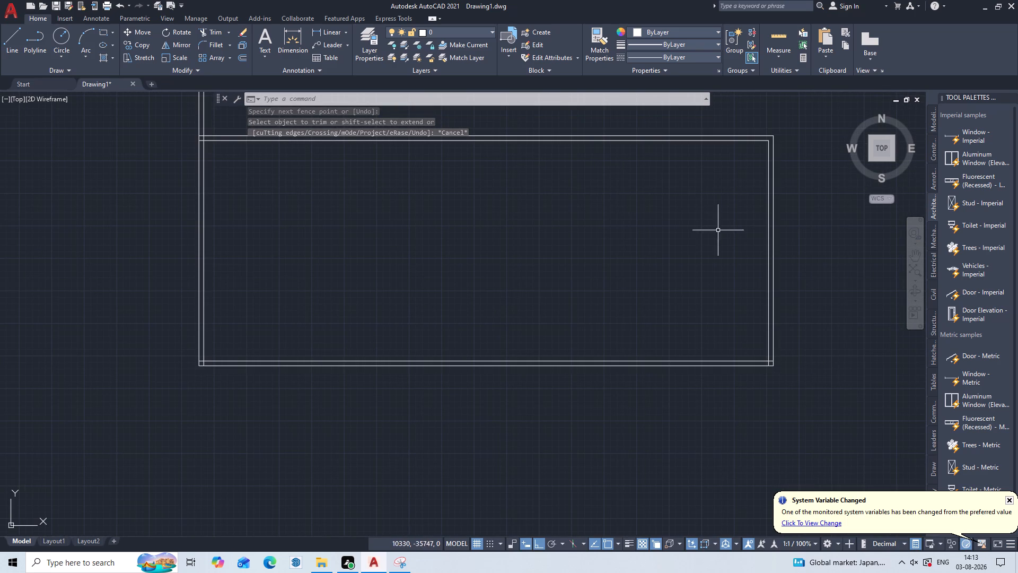
middle_click_drag(731, 195, 574, 232)
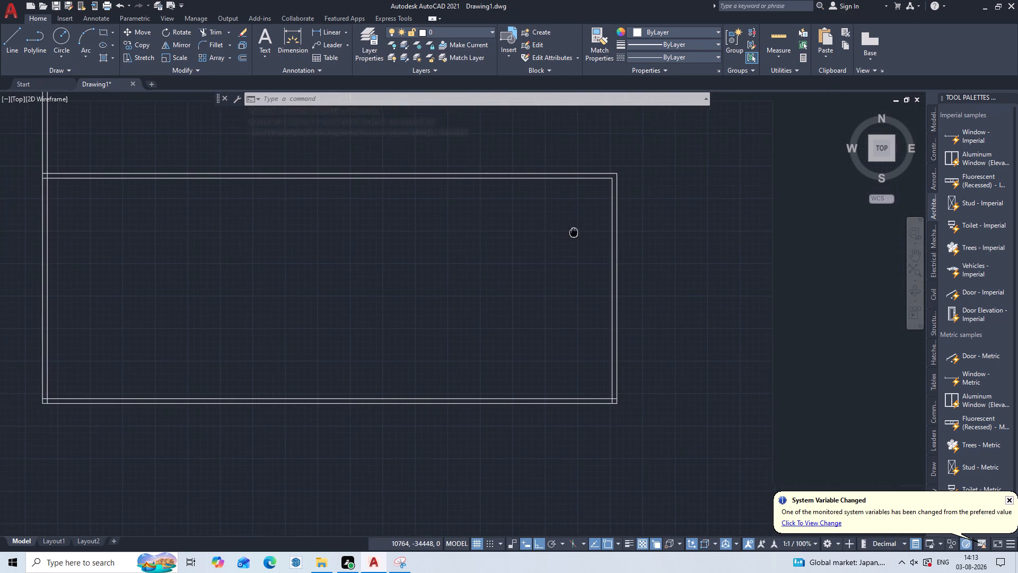
middle_click_drag(574, 232, 574, 233)
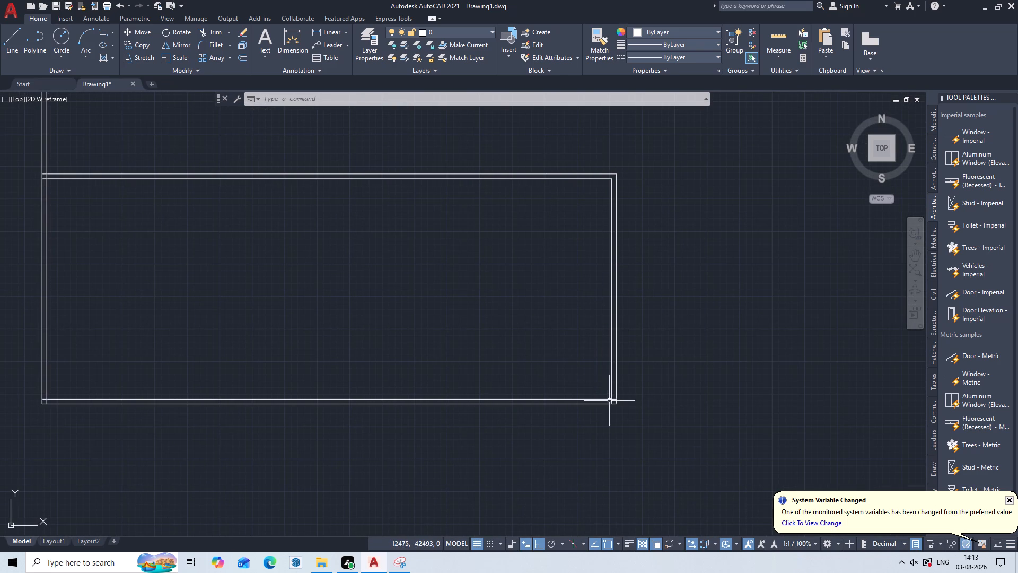
scroll(617, 398, "up", 8)
type("TR")
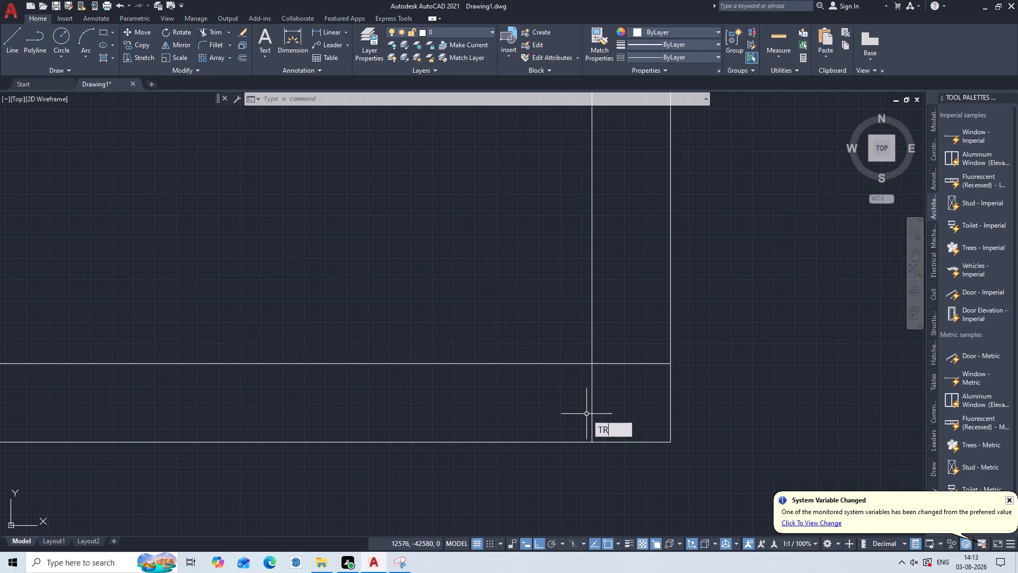
key("Return")
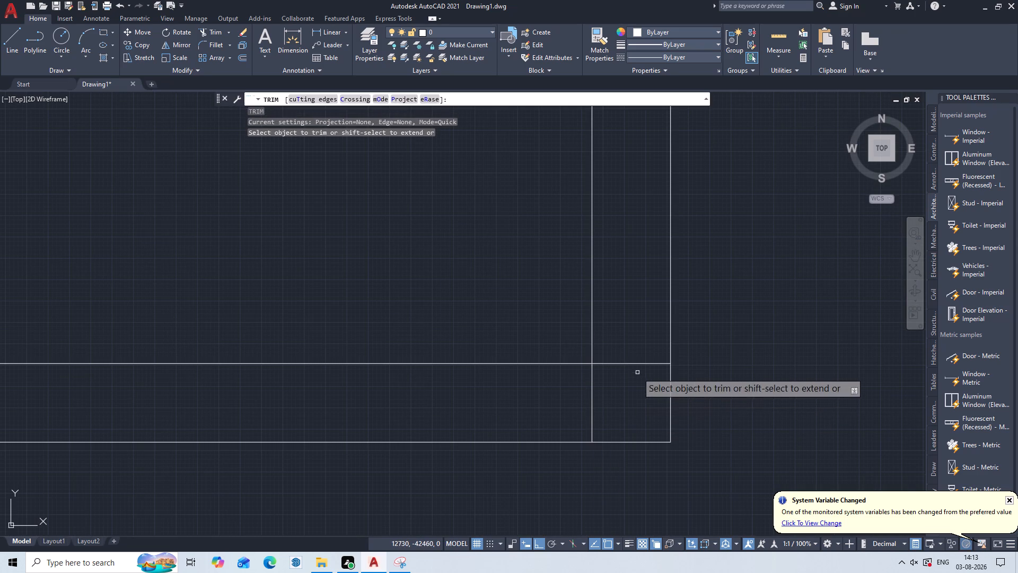
left_click(642, 328)
double_click(627, 397)
left_click(574, 390)
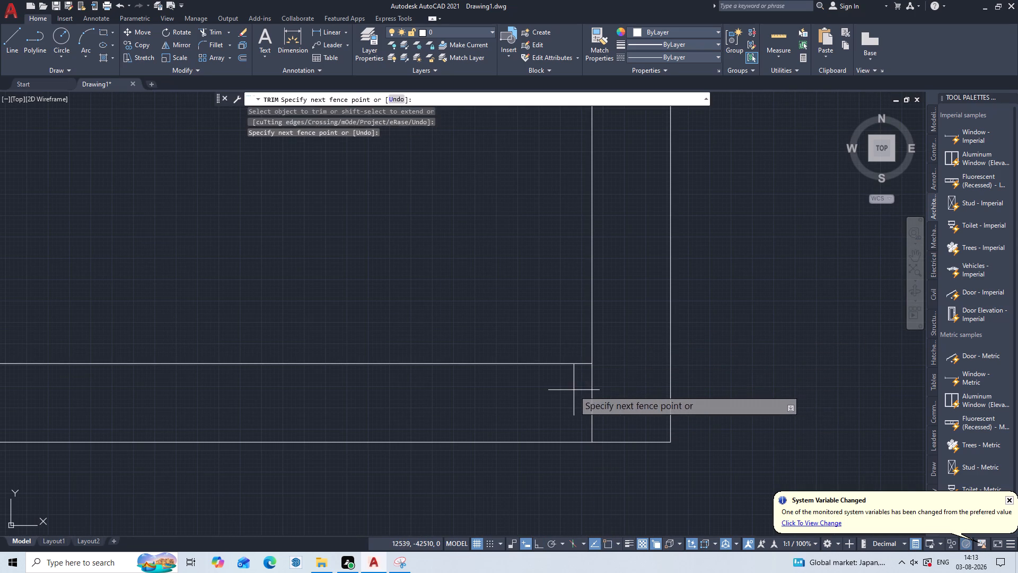
left_click(601, 397)
key("Escape")
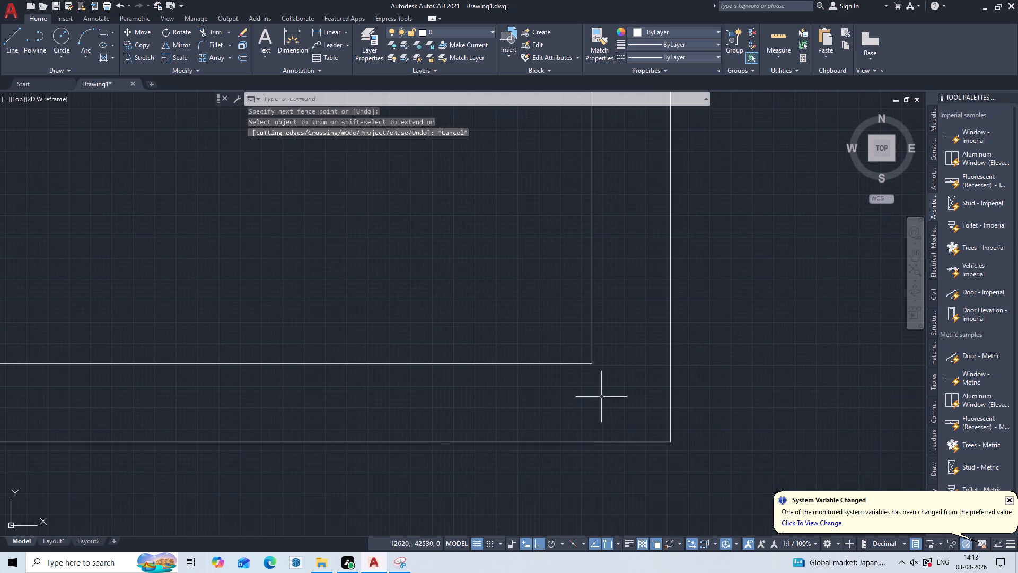
Offset the right outer wall's inner line 6000 mm to the left to place a vertical partition line.
scroll(601, 397, "down", 2)
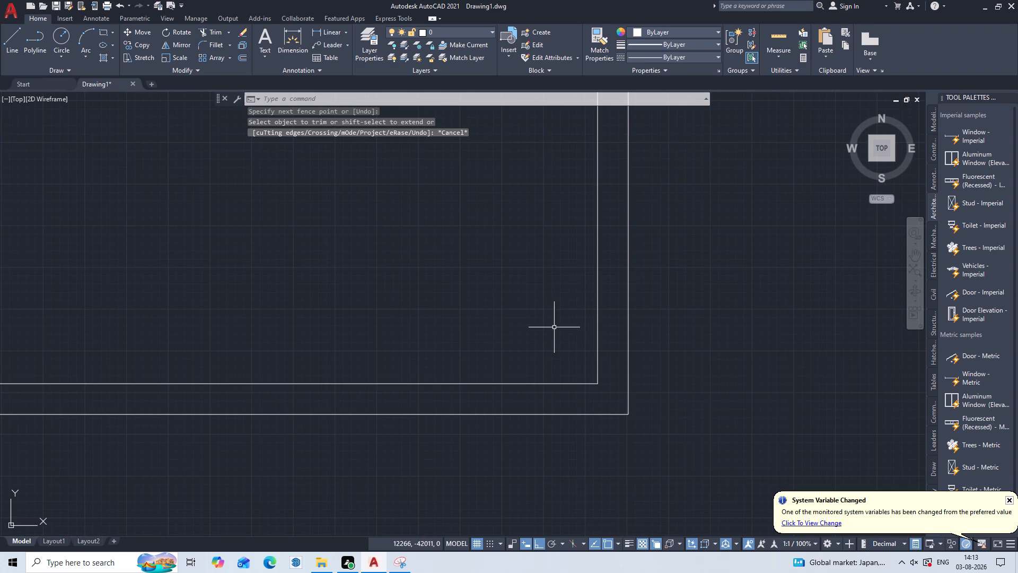
scroll(554, 327, "down", 2)
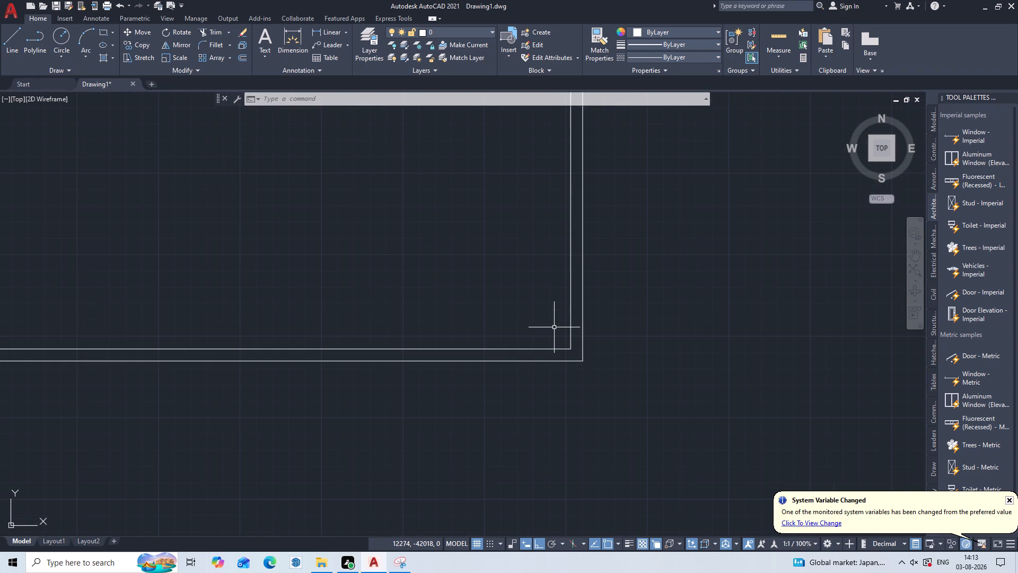
scroll(645, 296, "down", 1)
middle_click_drag(647, 295, 664, 409)
scroll(664, 408, "down", 1)
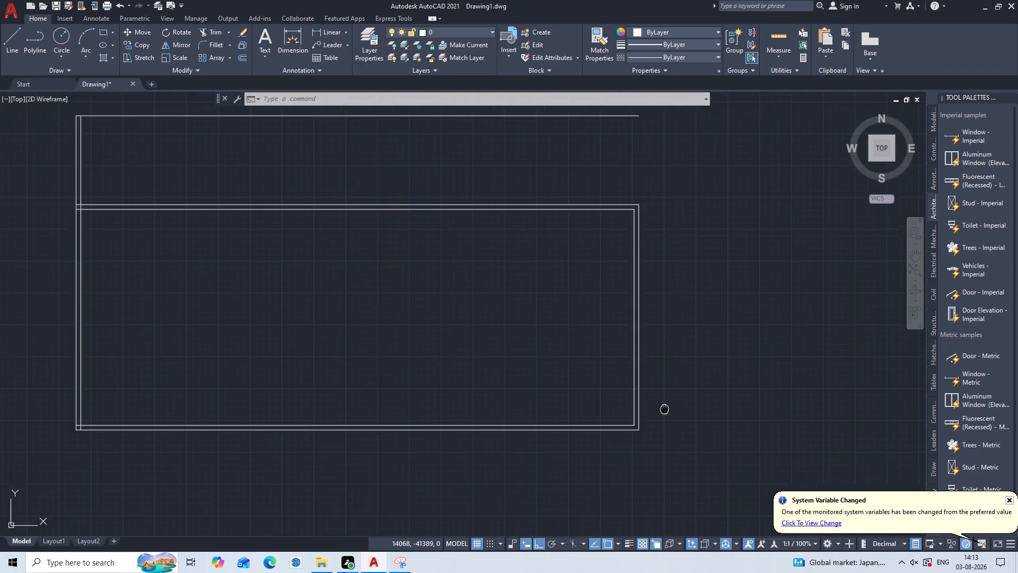
scroll(664, 409, "down", 1)
scroll(600, 319, "up", 3)
middle_click_drag(638, 349, 569, 319)
key("o")
key("Return")
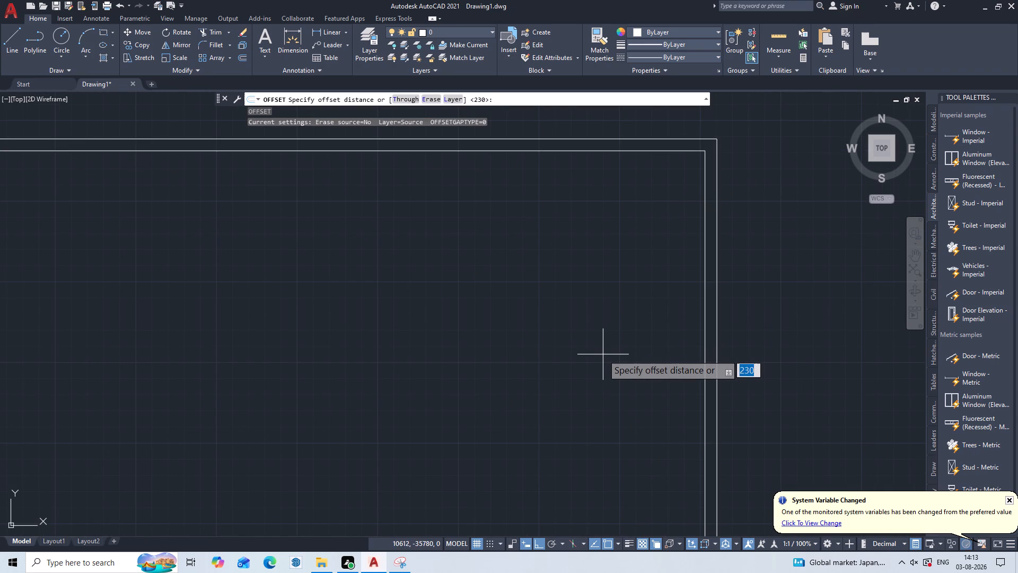
key("6")
type("000")
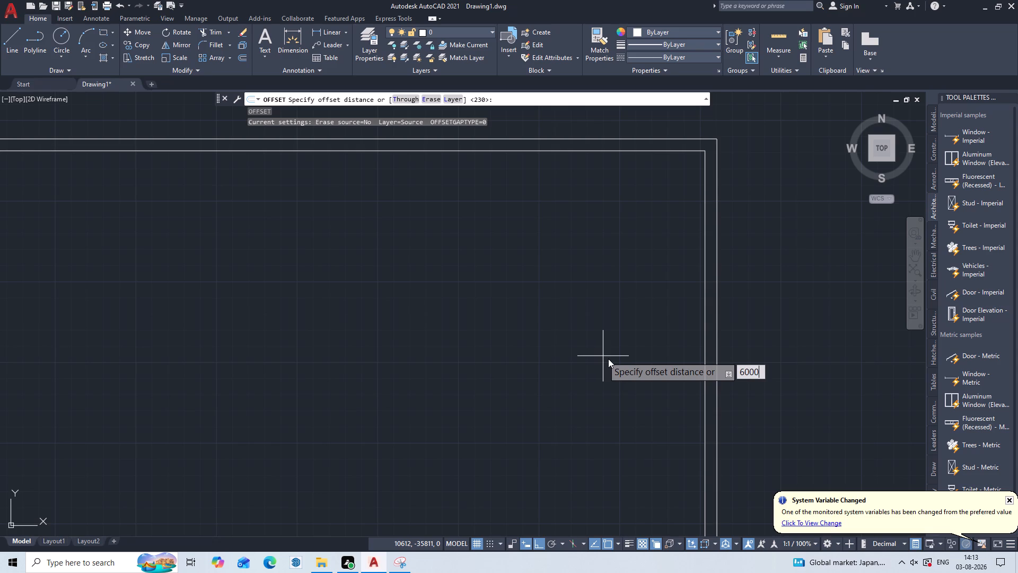
key("Return")
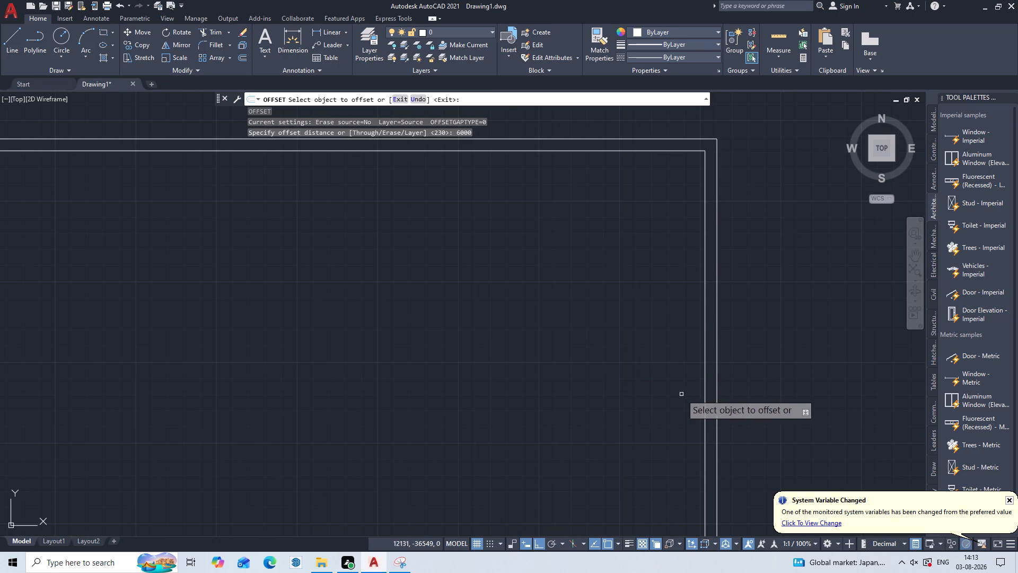
left_click(705, 423)
left_click(598, 398)
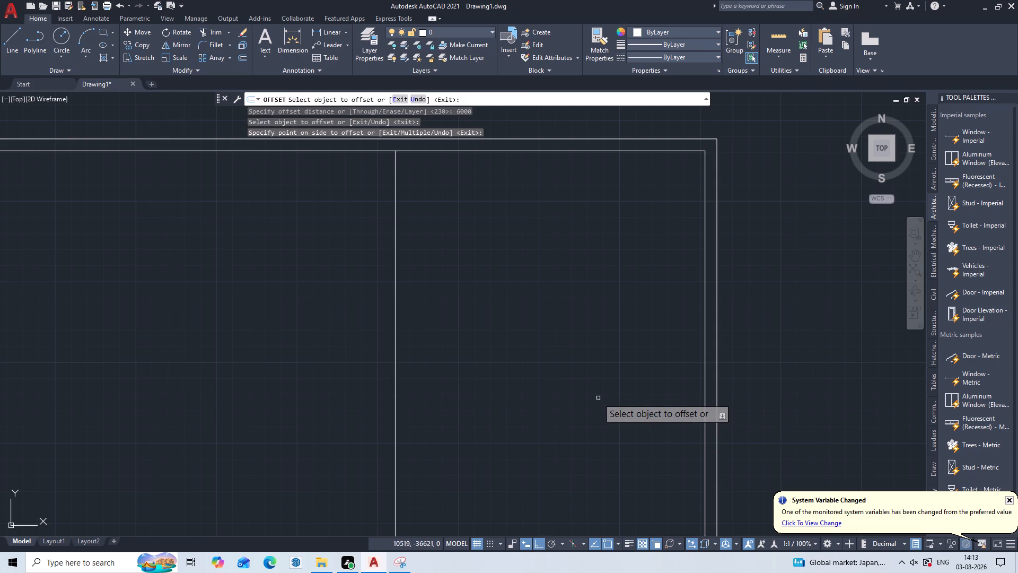
key("Escape")
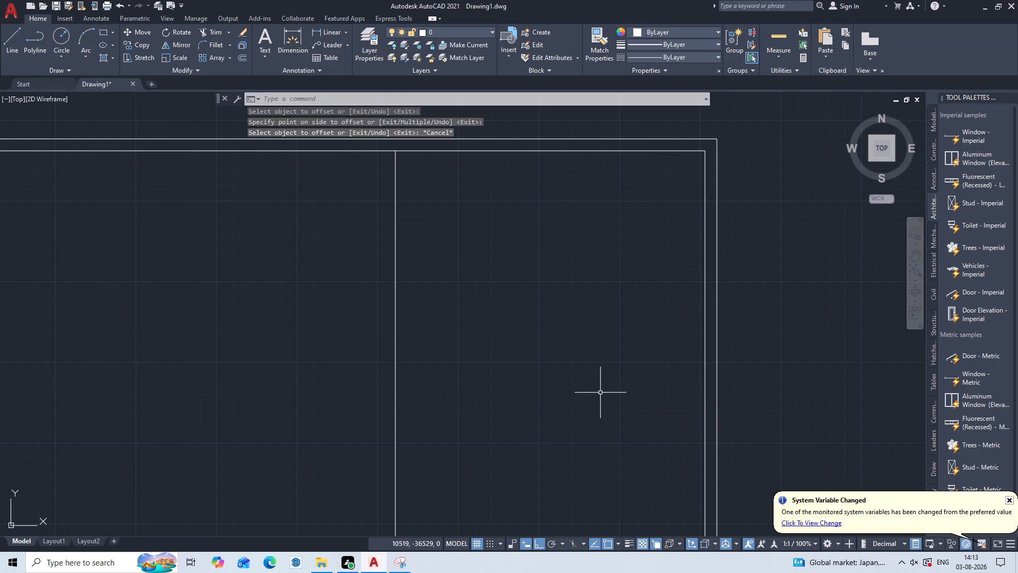
Offset the new vertical partition line 230 mm to the left to give the wall its thickness.
middle_click_drag(603, 391, 666, 340)
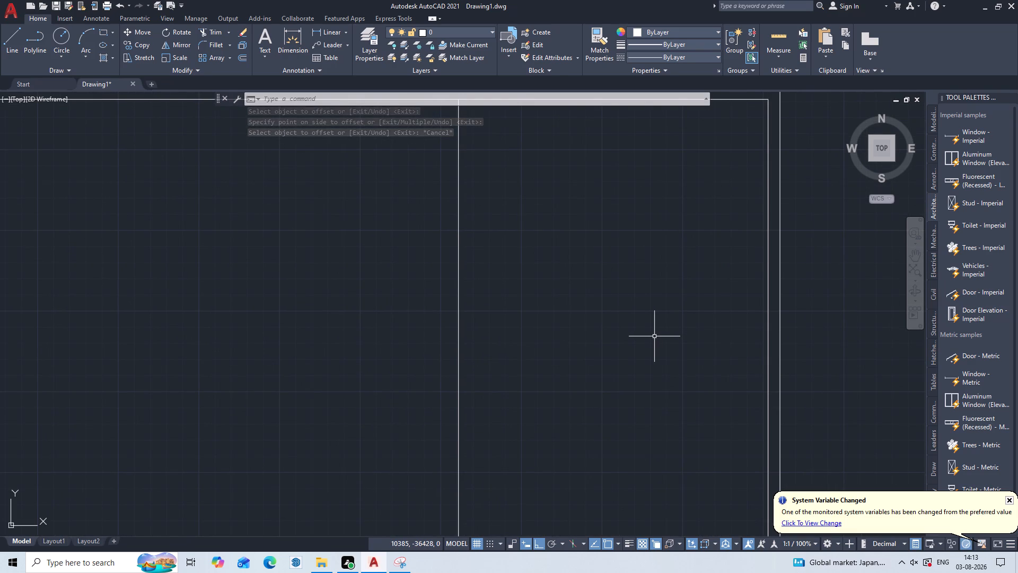
key("o")
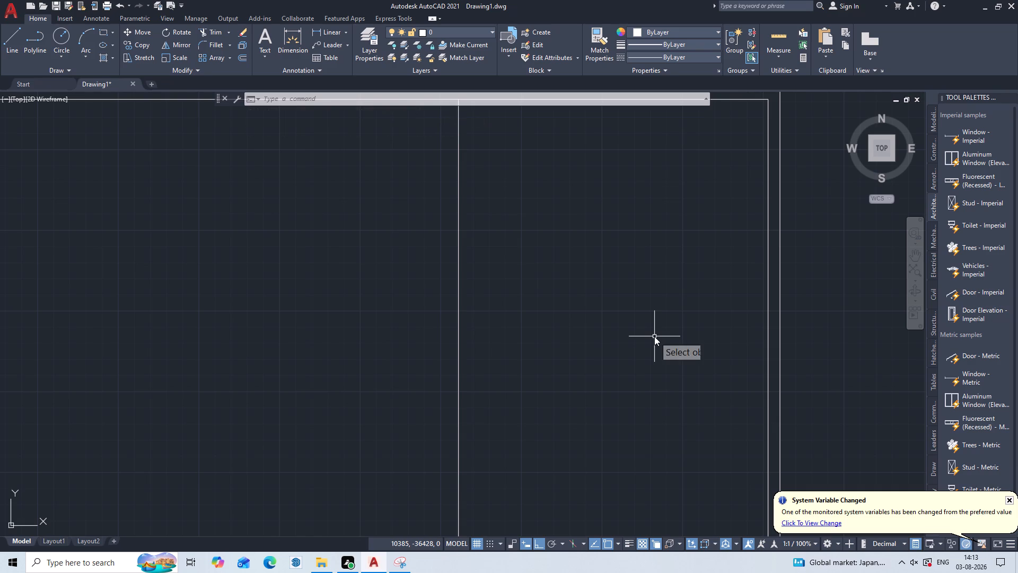
key("Return")
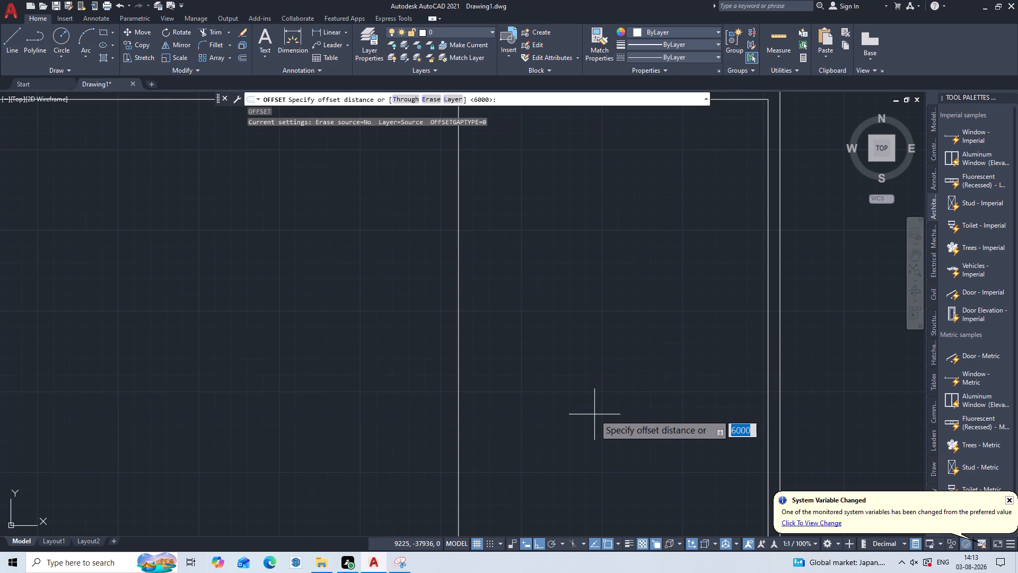
type("23")
key("0")
key("Return")
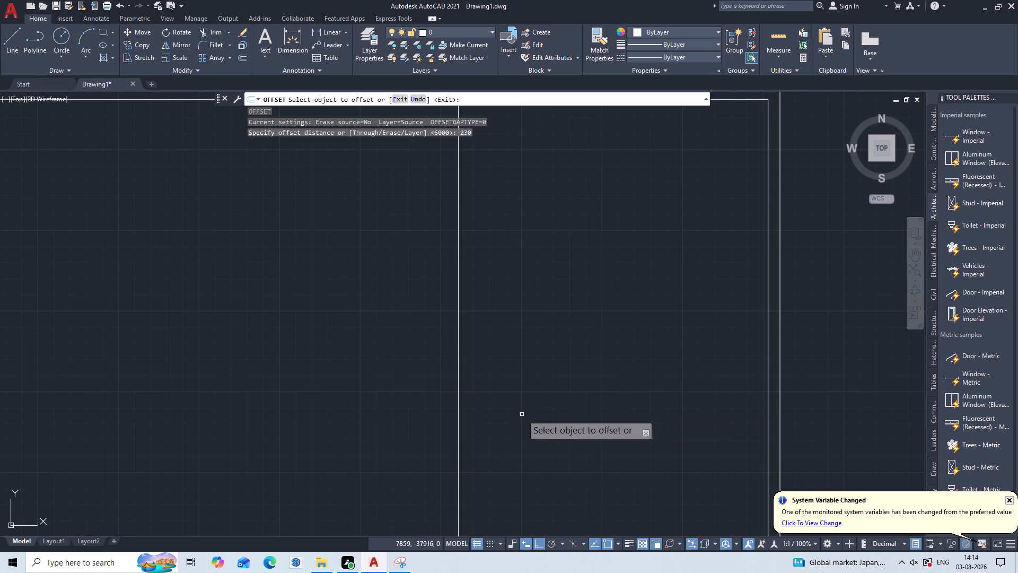
left_click(457, 465)
left_click(429, 447)
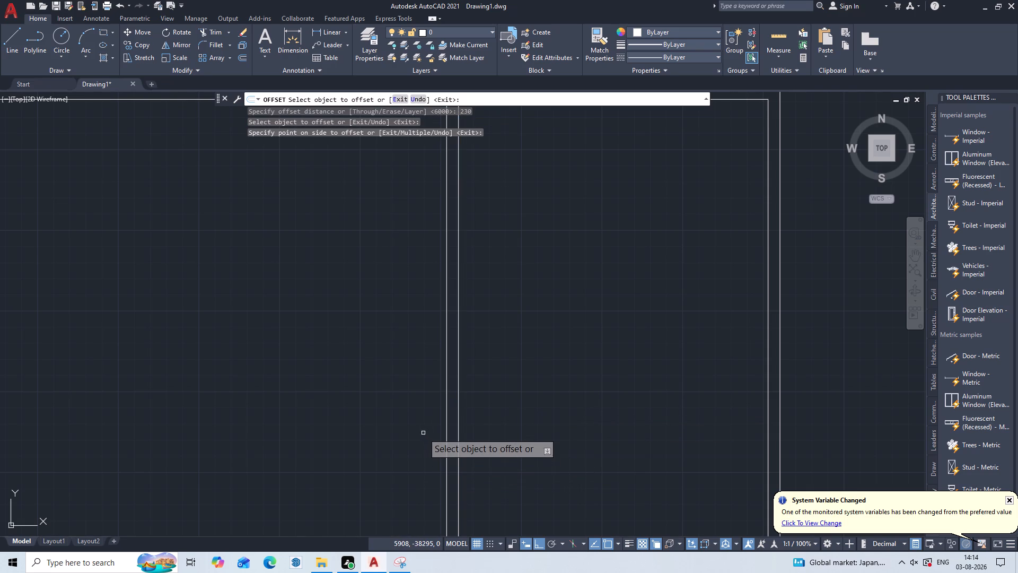
scroll(423, 433, "down", 2)
middle_click_drag(423, 433, 718, 308)
key("Escape")
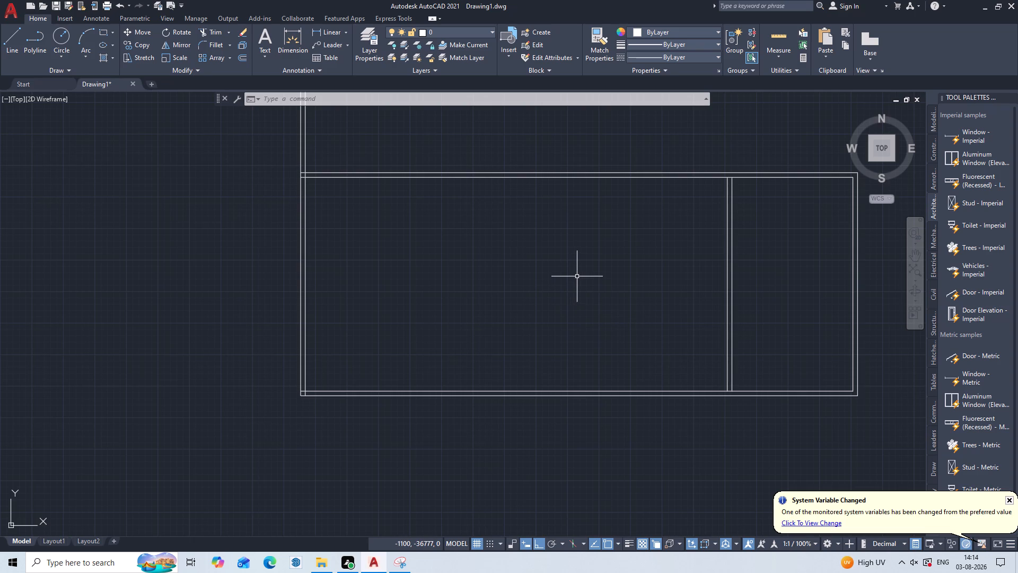
Offset the partition wall's left line 2100 mm to the left to place another vertical line.
middle_click_drag(614, 235, 550, 348)
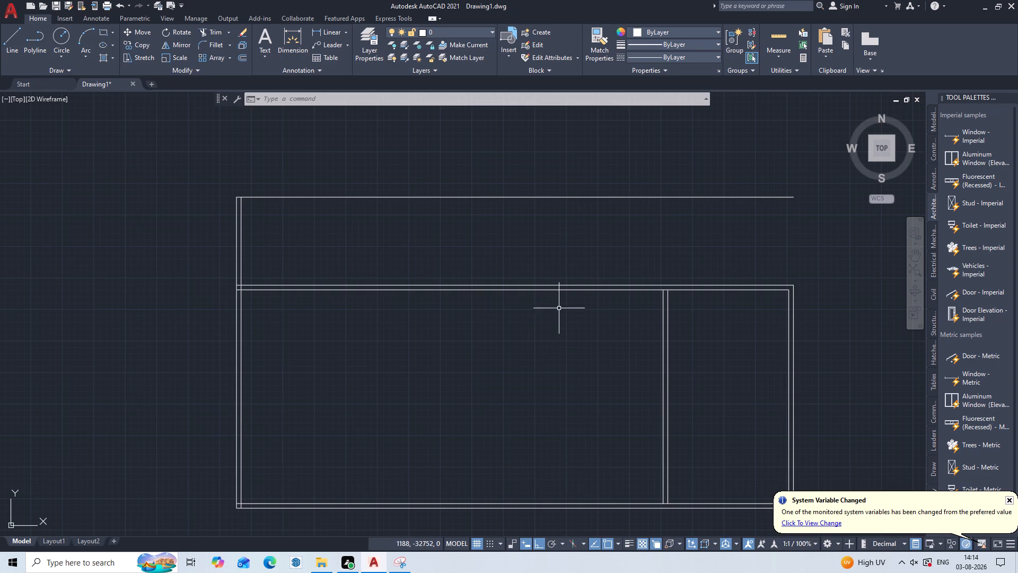
key("o")
key("Return")
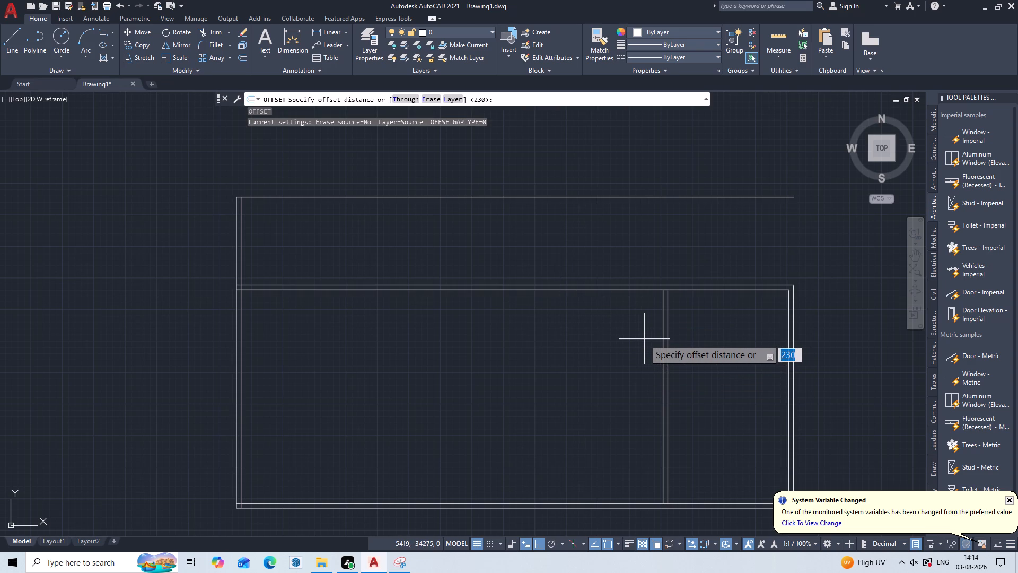
type("2100")
key("Return")
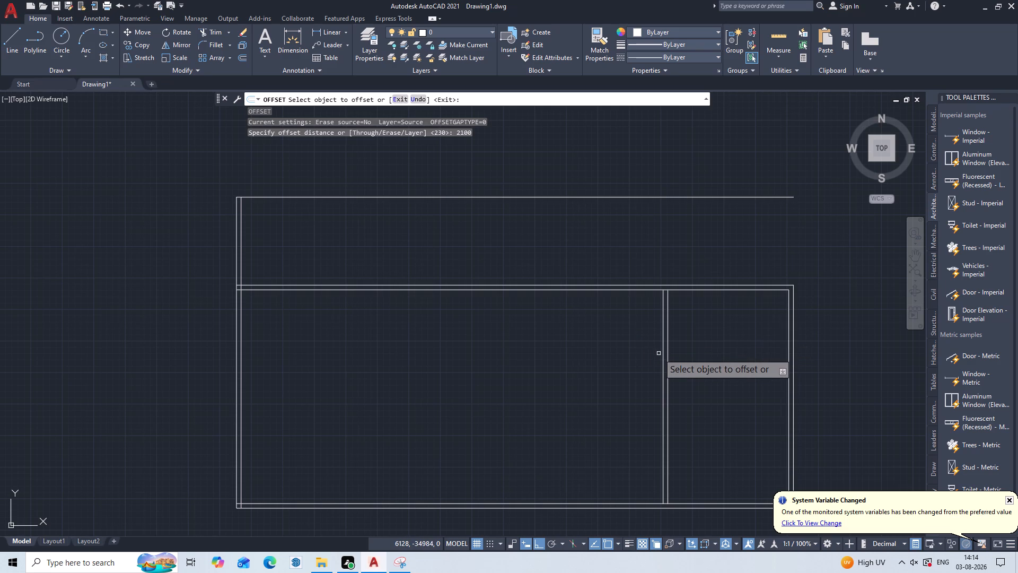
left_click(663, 359)
left_click(625, 370)
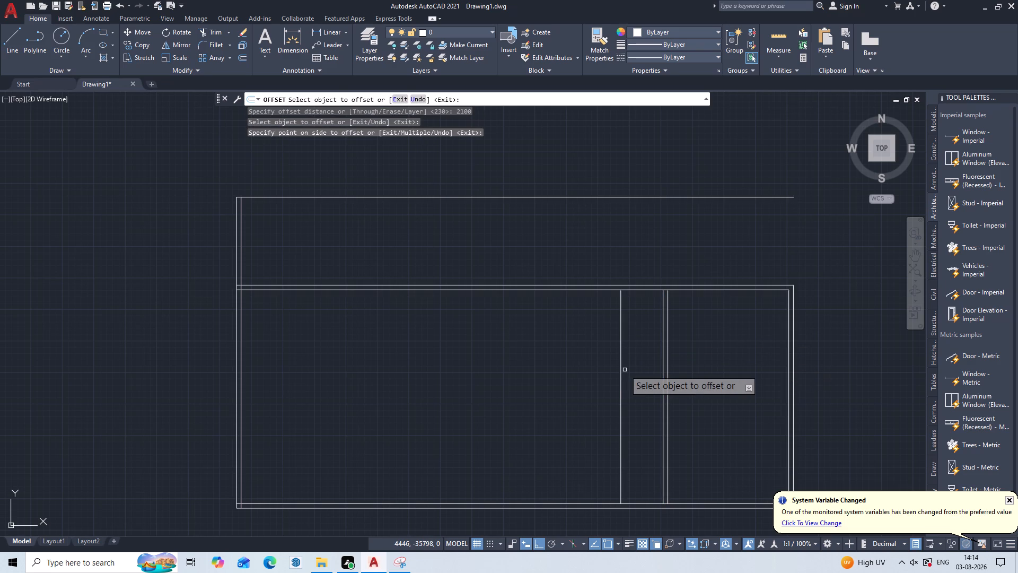
key("Escape")
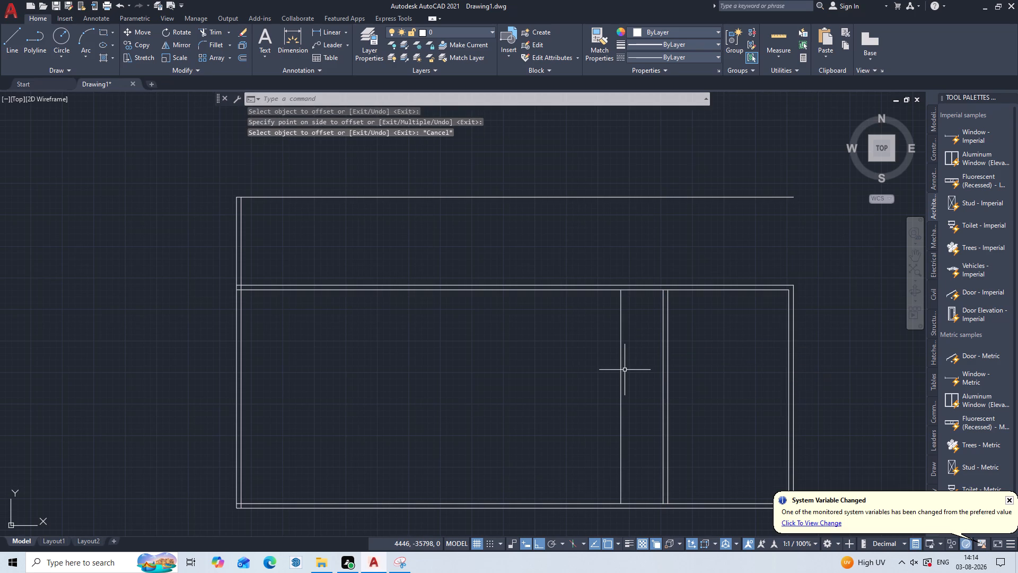
Extend the newest vertical line upward through the cross wall to the outline's top edge.
type("EX")
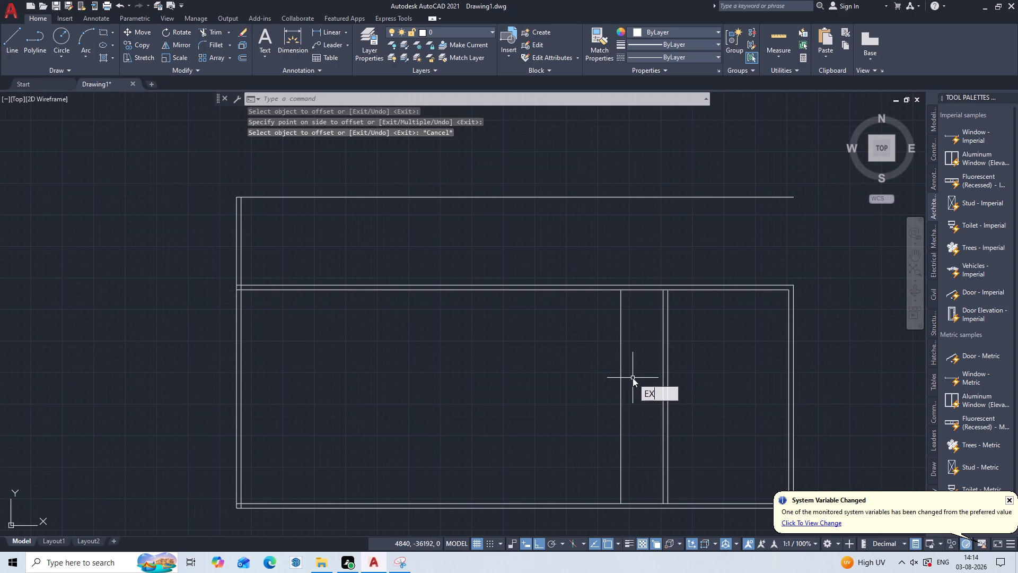
key("Return")
left_click(633, 378)
left_click(592, 424)
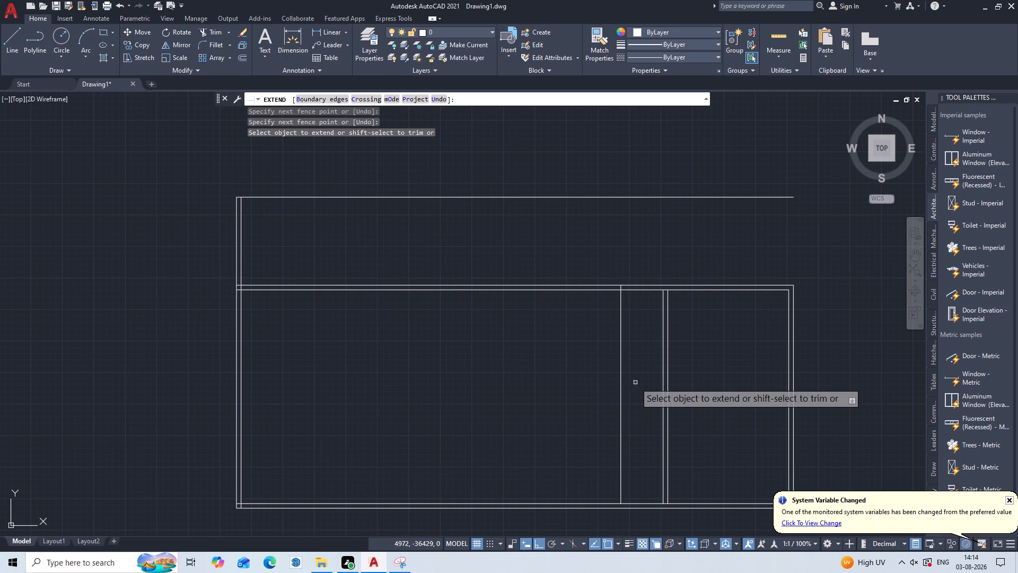
left_click(635, 383)
left_click(575, 422)
key("Escape")
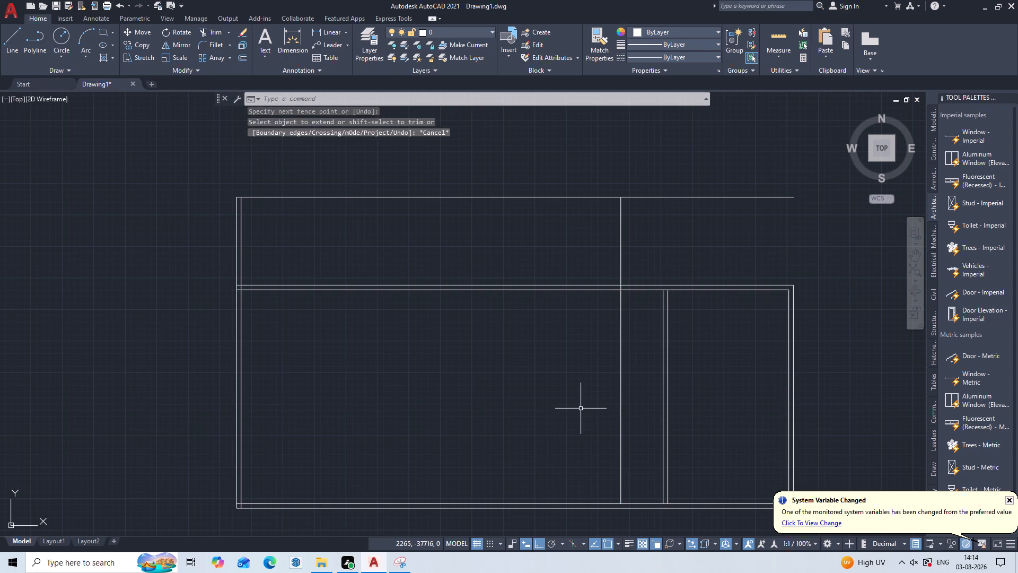
Trim the outline's top edge back to the newest vertical line, removing the part beyond it on the right.
type("TR")
key("Return")
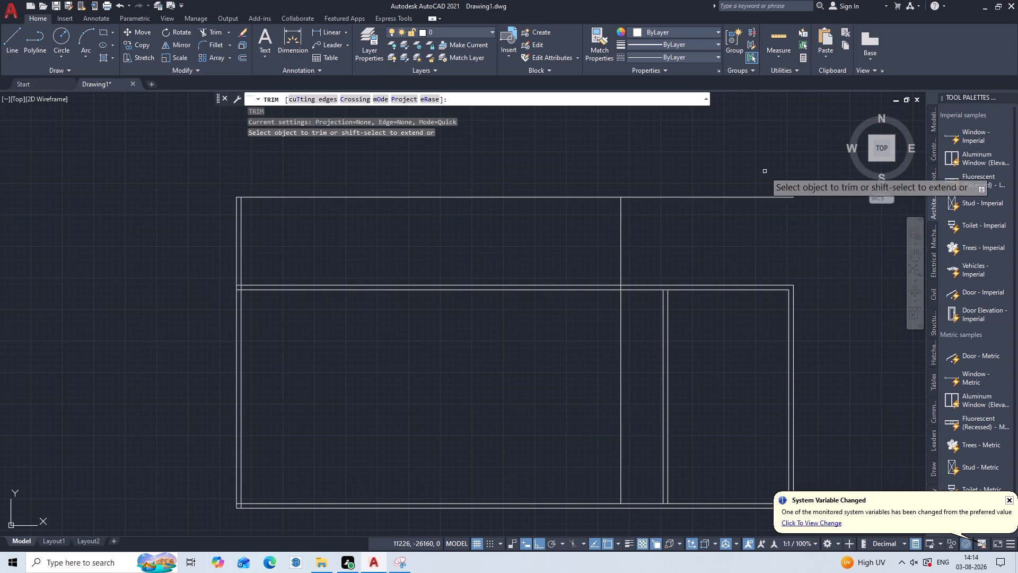
left_click(766, 169)
double_click(718, 245)
key("Escape")
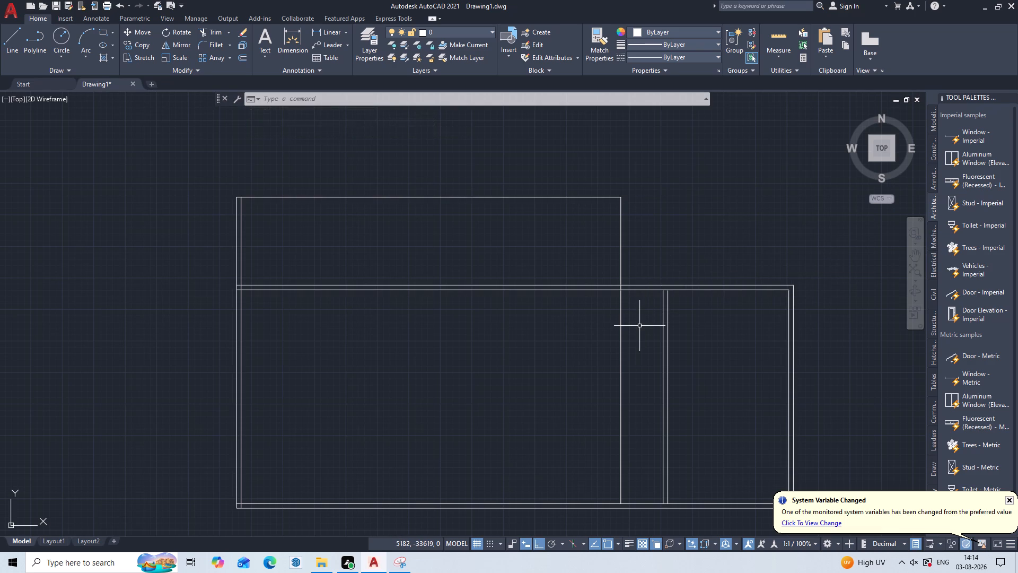
Offset the newest vertical line 230 mm to the right to give that wall its thickness.
key("o")
key("Return")
key("2")
key("3")
key("0")
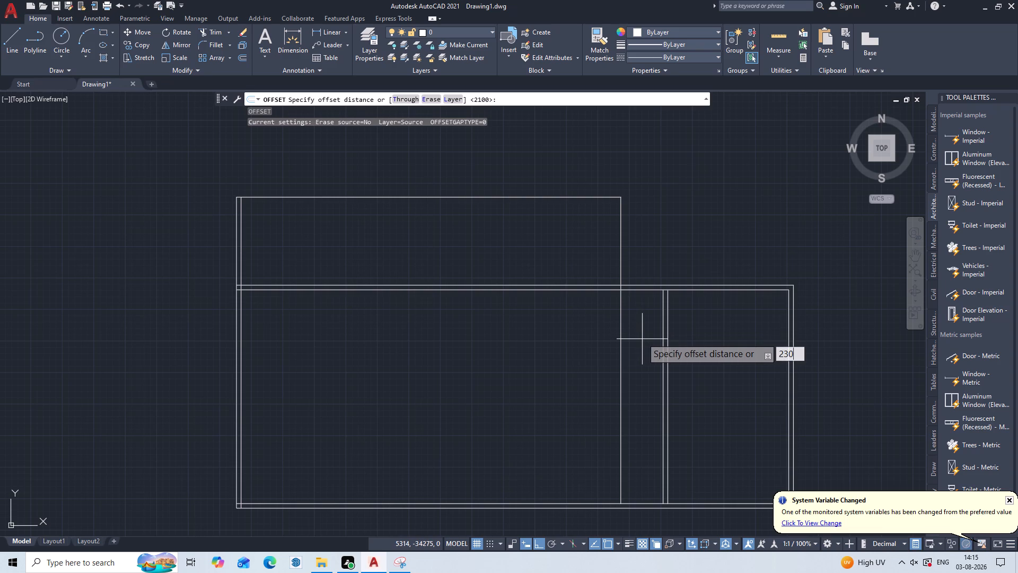
key("Return")
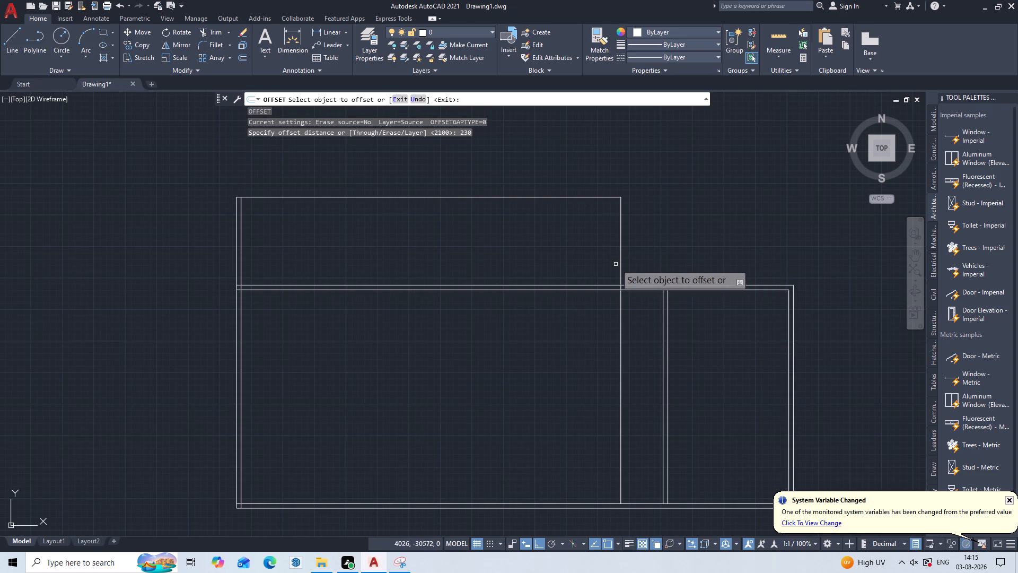
left_click(621, 272)
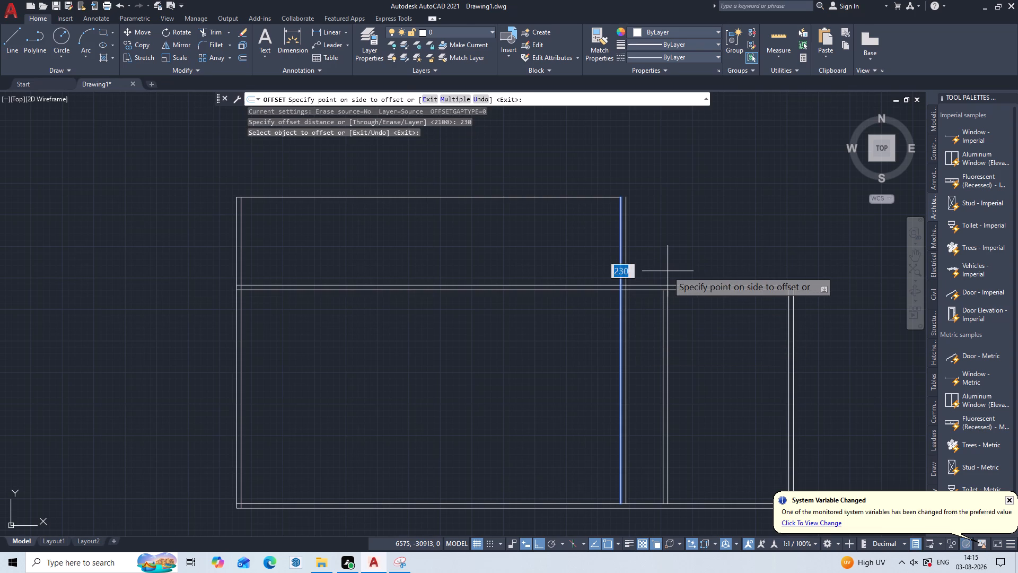
left_click(668, 271)
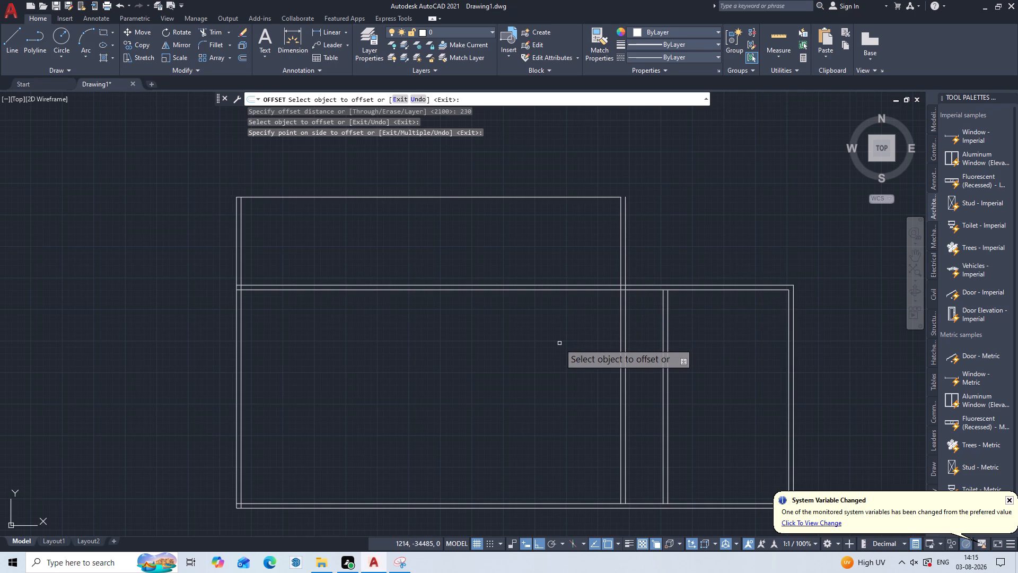
key("Escape")
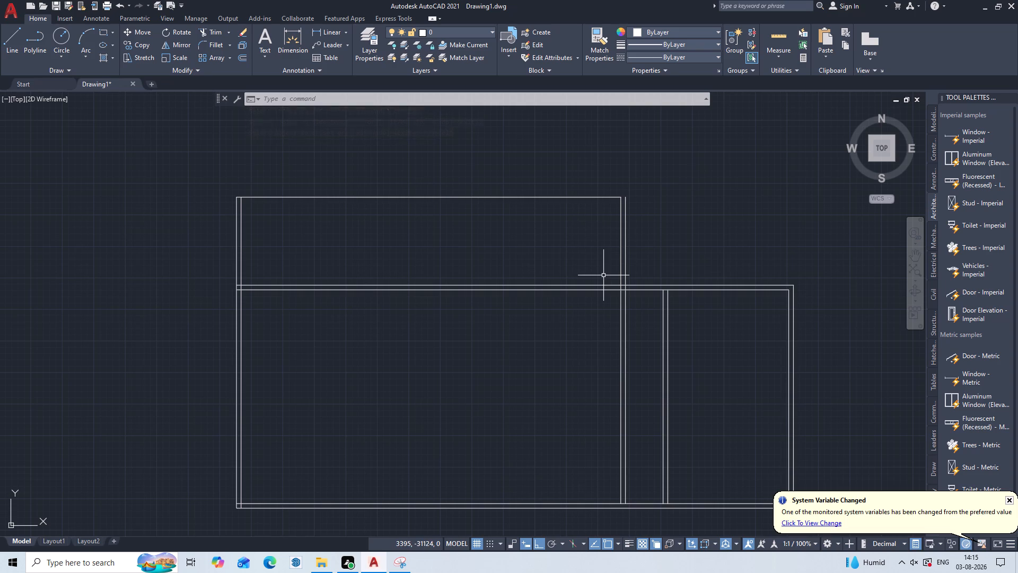
Extend the outline's top edge to the right to meet the new wall's outer line.
type("EX")
key("Return")
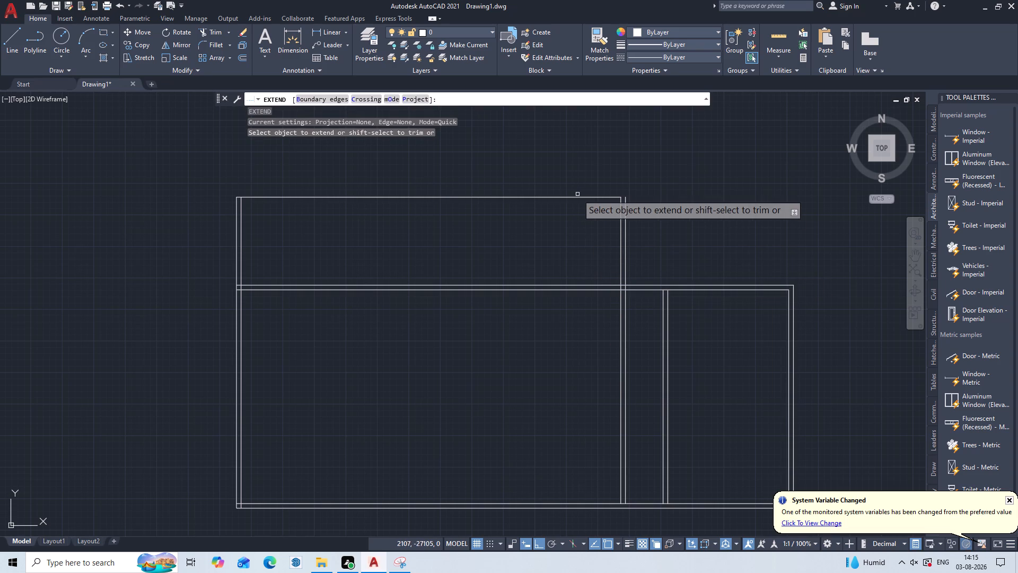
left_click(579, 193)
left_click(581, 226)
key("Escape")
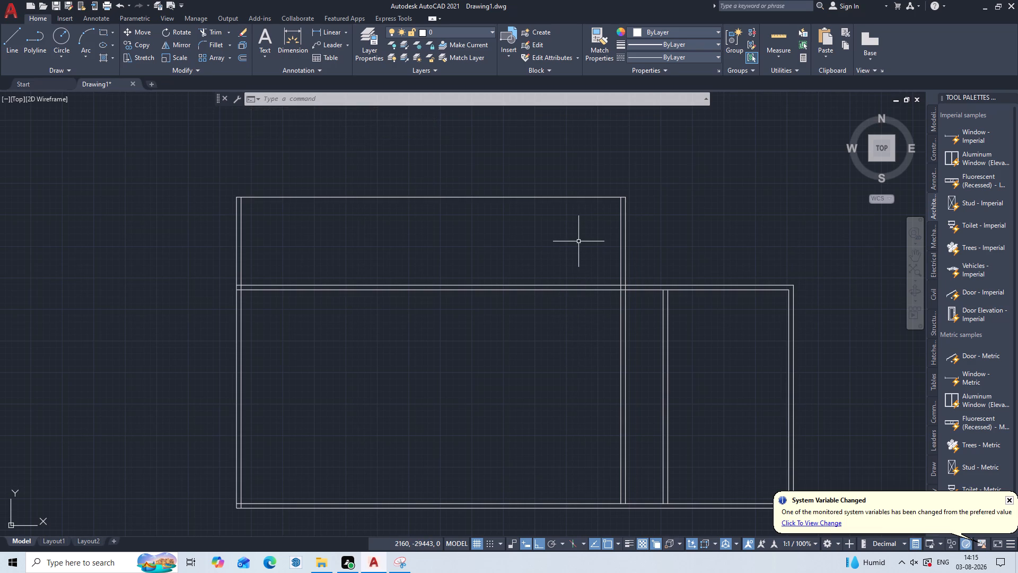
Offset the outline's top edge 230 mm downward to form the top outer wall.
key("0")
key("Return")
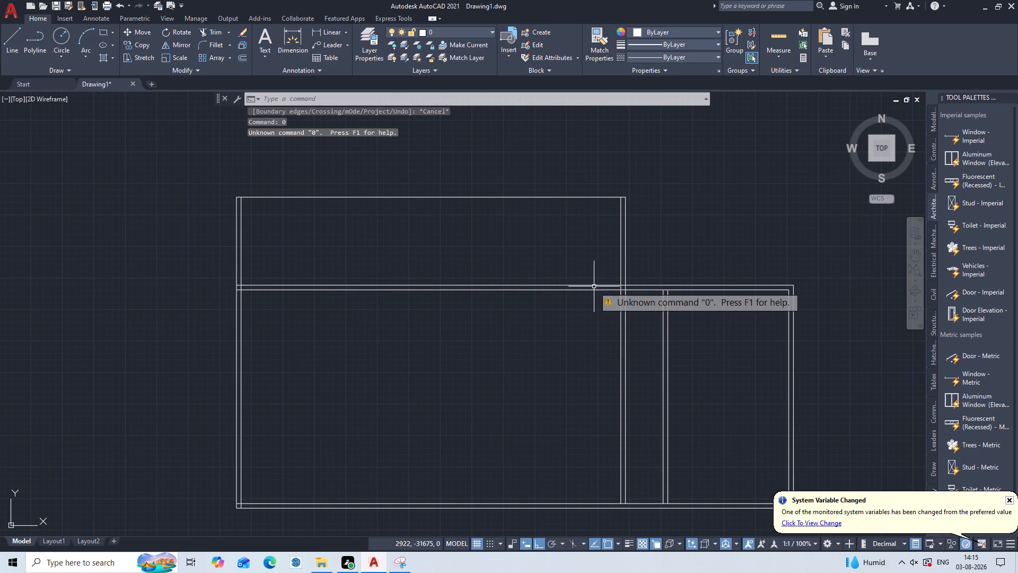
type("230")
key("Return")
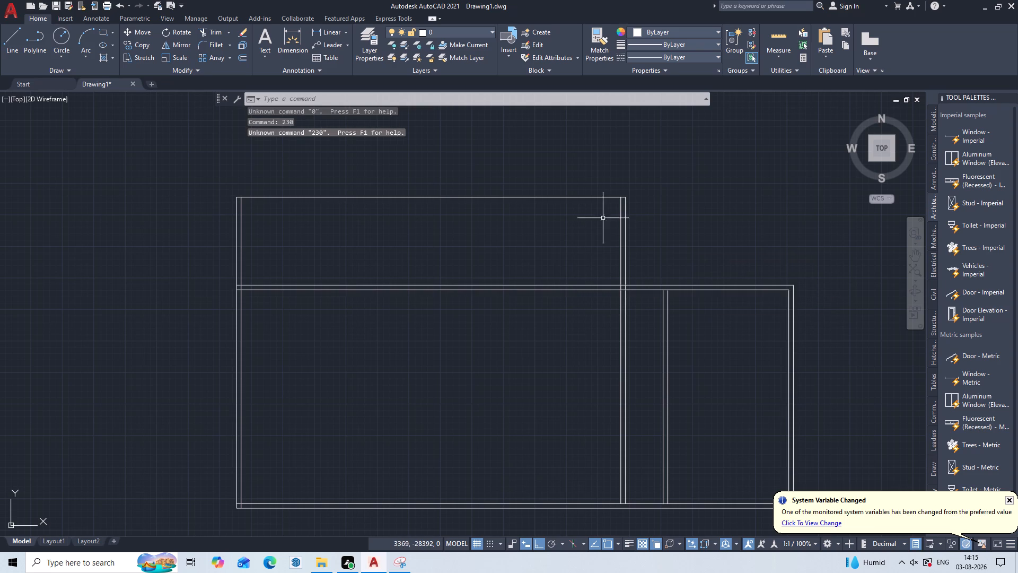
key("Escape")
key("o")
key("Return")
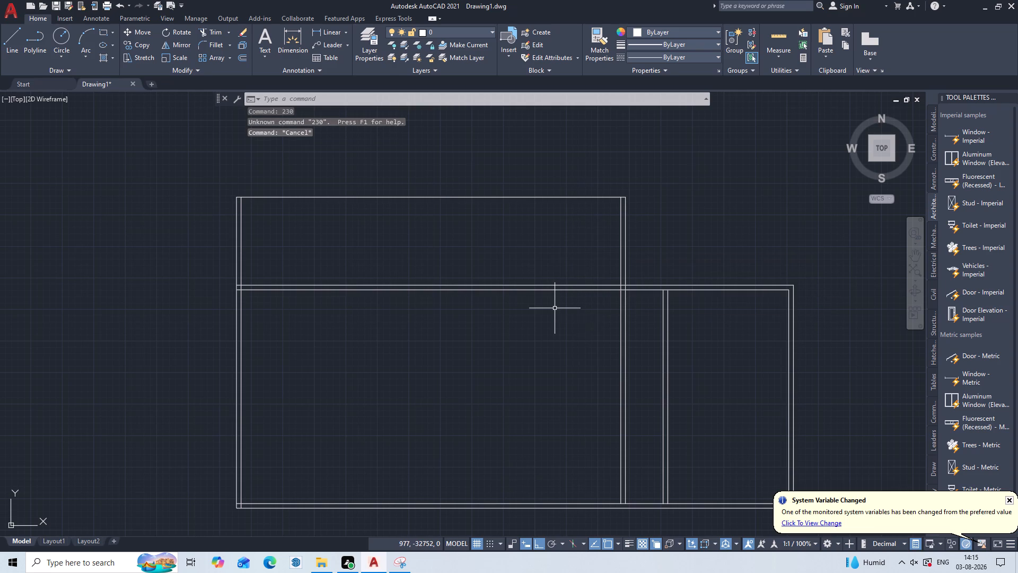
type("23")
key("0")
key("Return")
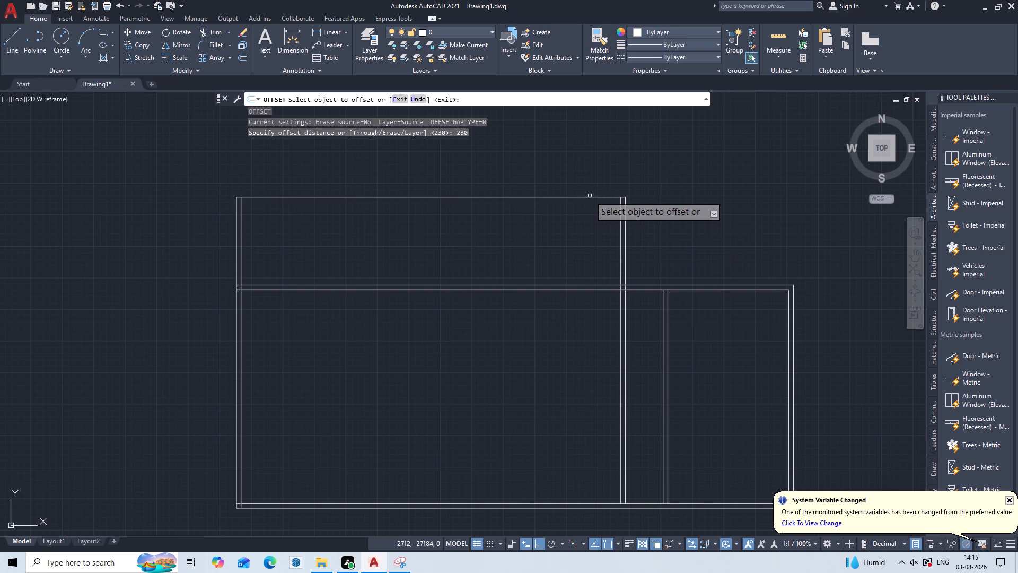
left_click(590, 196)
left_click(586, 212)
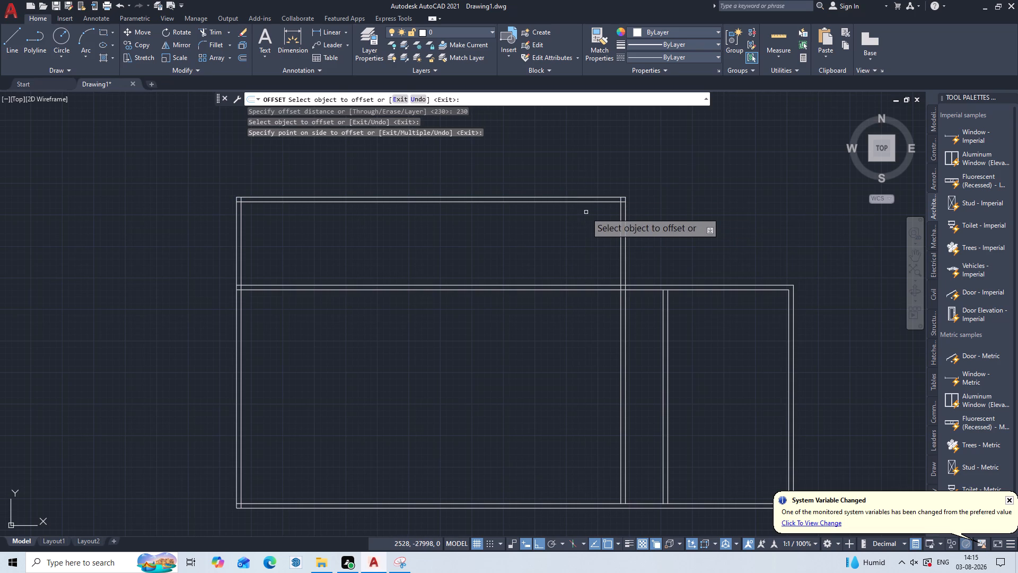
key("Escape")
key("Escape")
key("Escape")
key("Escape")
key("Escape")
key("Escape")
key("Escape")
key("Escape")
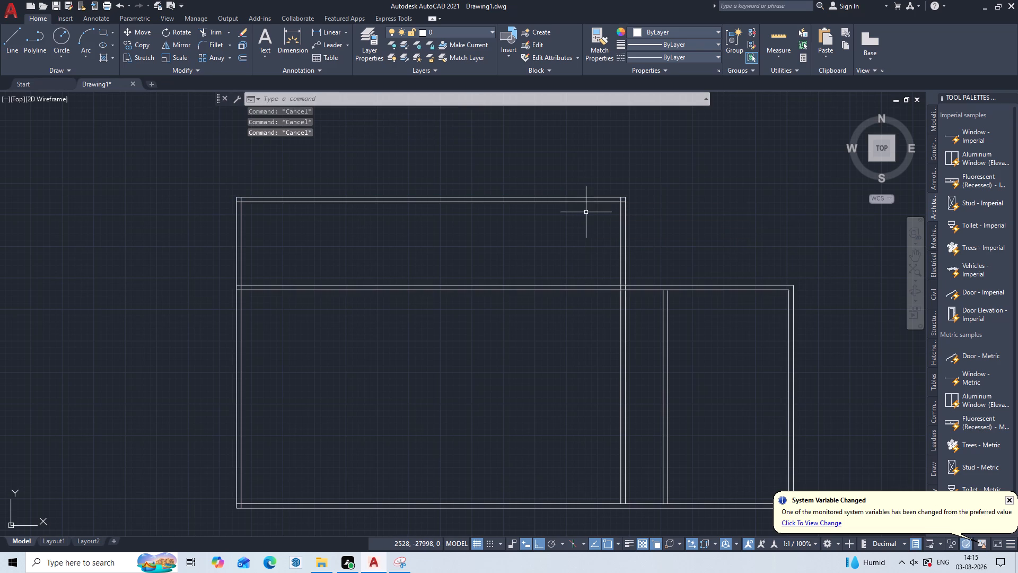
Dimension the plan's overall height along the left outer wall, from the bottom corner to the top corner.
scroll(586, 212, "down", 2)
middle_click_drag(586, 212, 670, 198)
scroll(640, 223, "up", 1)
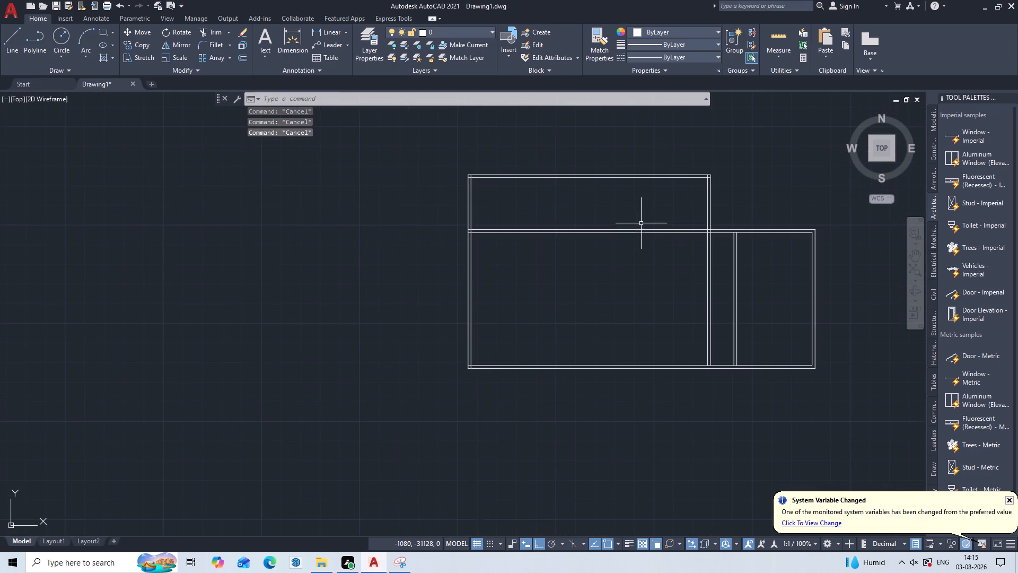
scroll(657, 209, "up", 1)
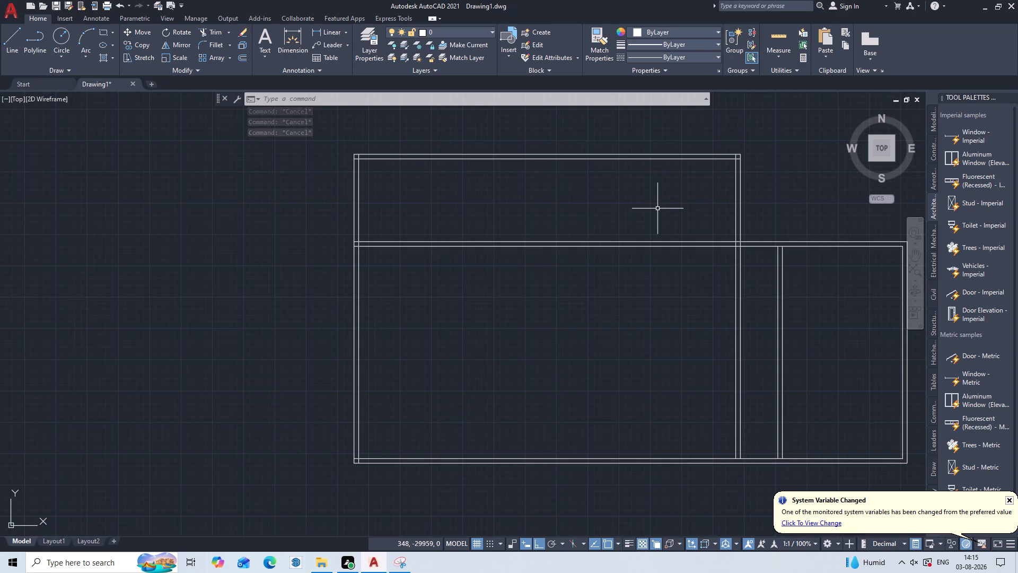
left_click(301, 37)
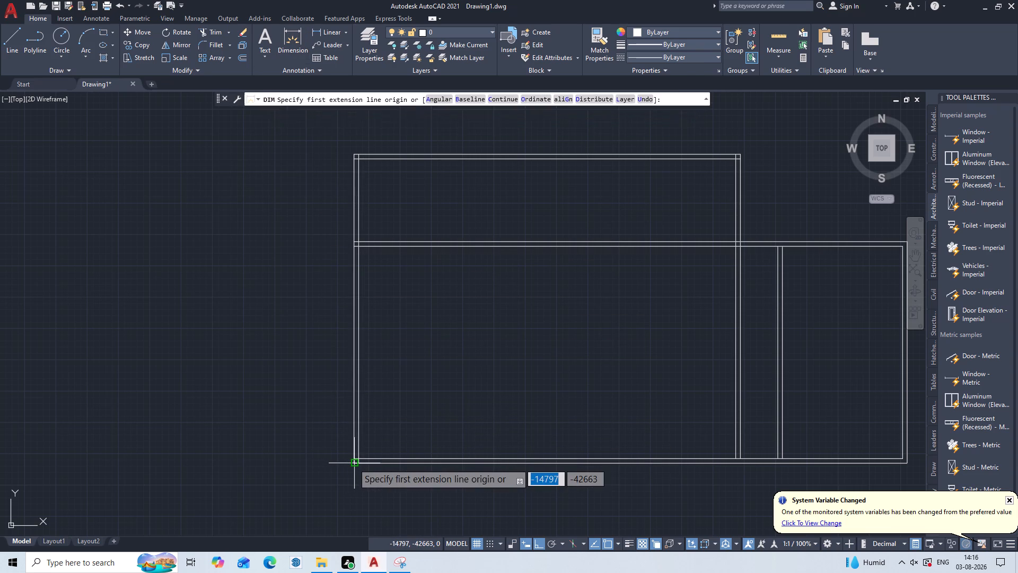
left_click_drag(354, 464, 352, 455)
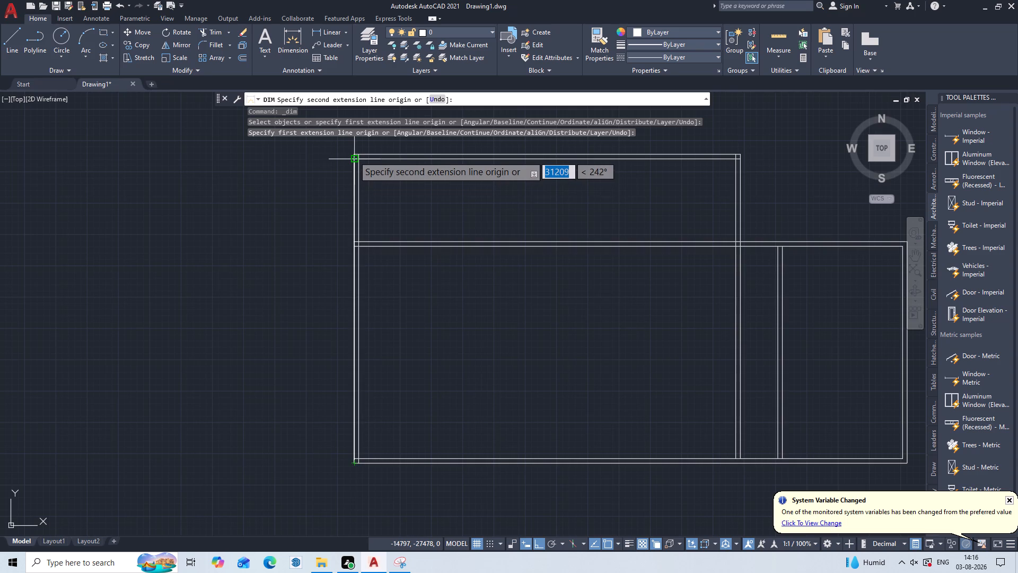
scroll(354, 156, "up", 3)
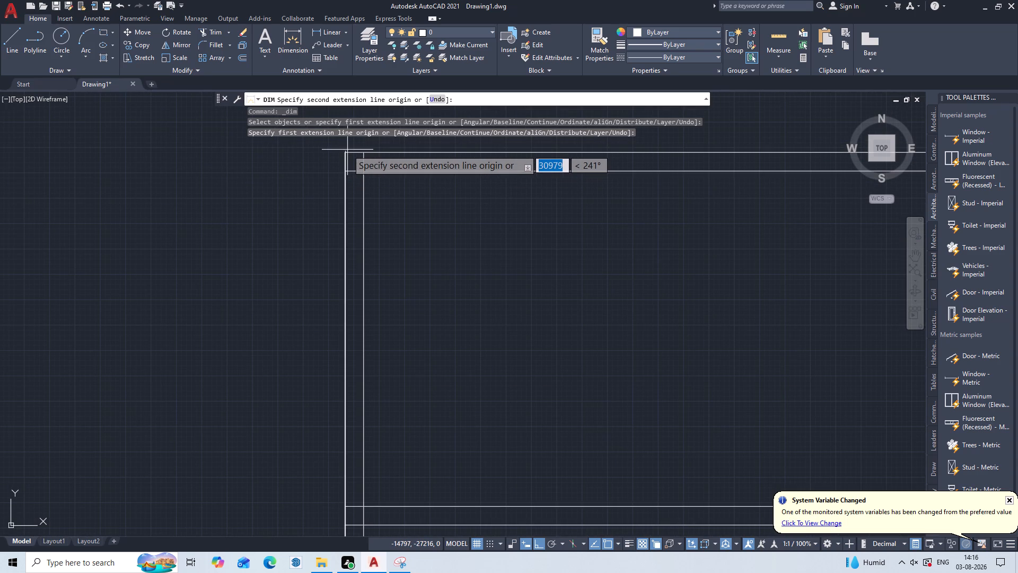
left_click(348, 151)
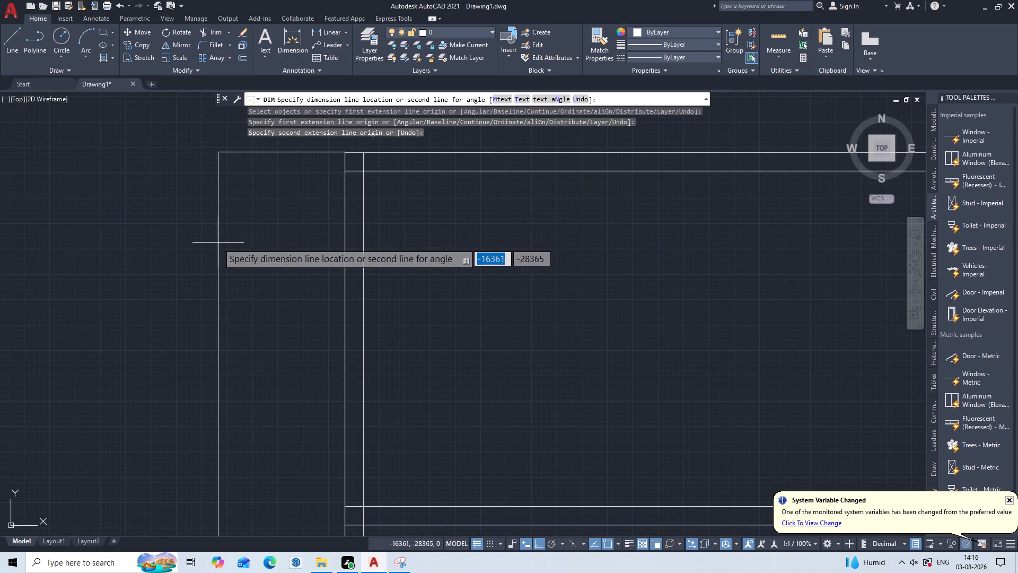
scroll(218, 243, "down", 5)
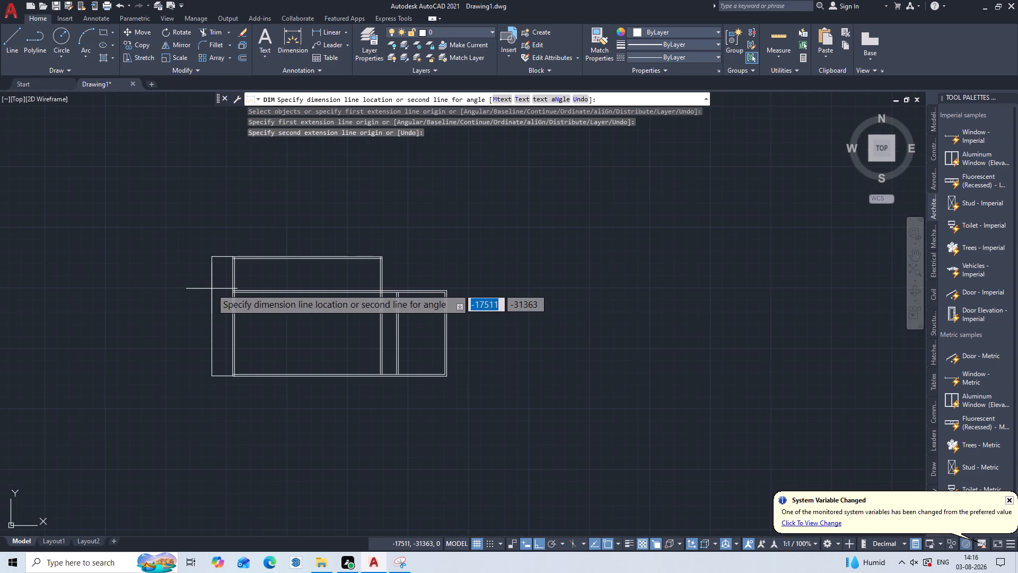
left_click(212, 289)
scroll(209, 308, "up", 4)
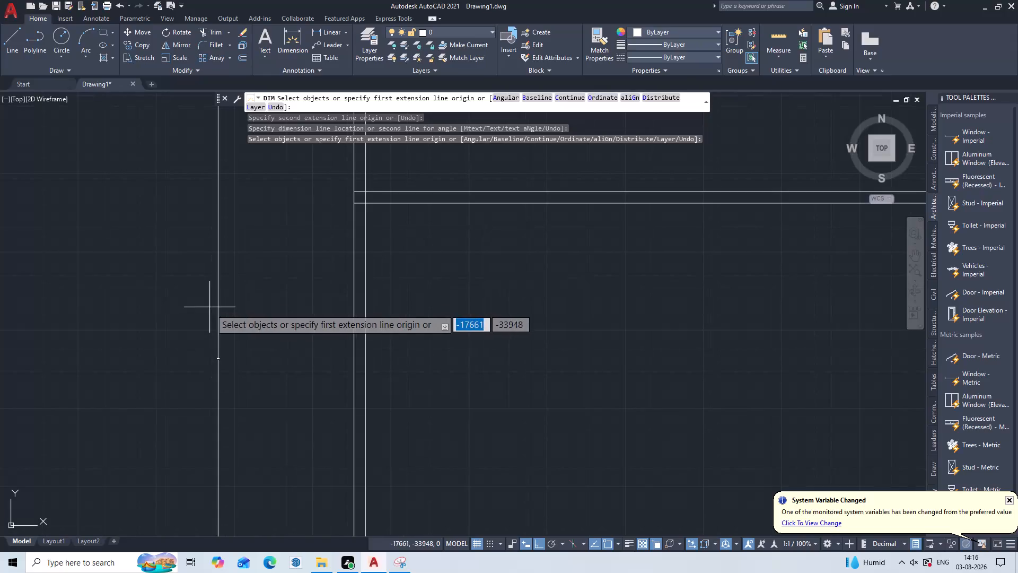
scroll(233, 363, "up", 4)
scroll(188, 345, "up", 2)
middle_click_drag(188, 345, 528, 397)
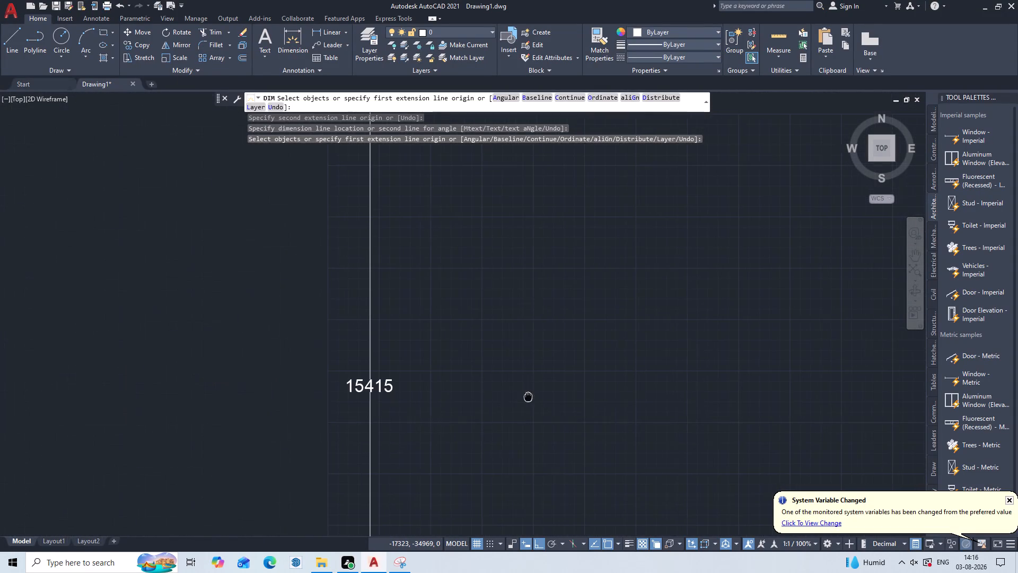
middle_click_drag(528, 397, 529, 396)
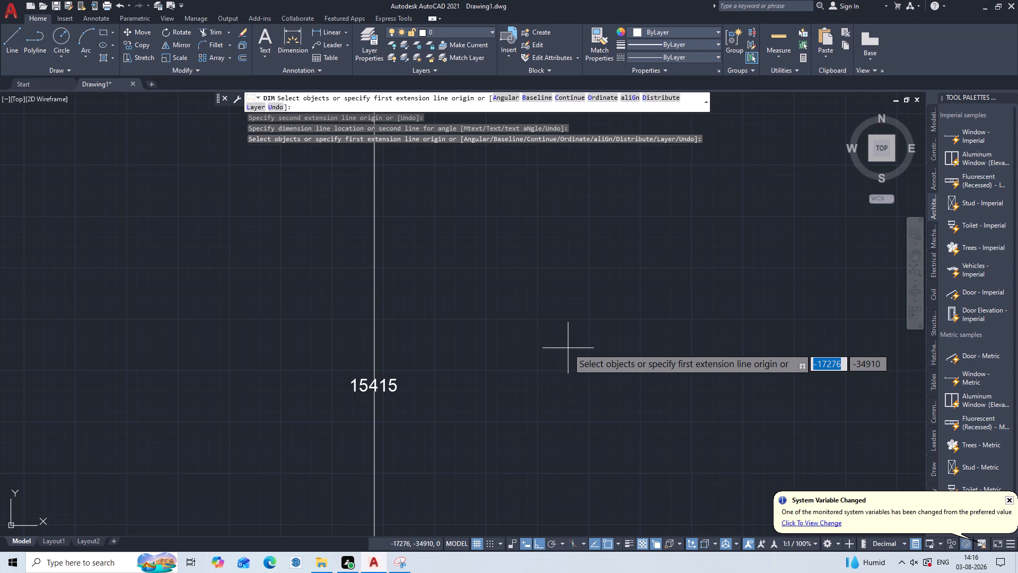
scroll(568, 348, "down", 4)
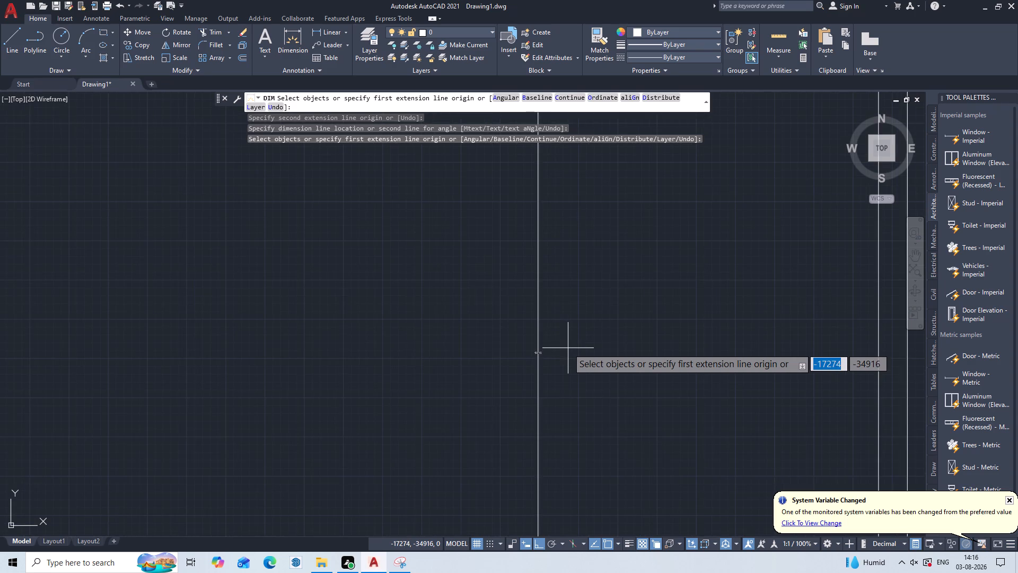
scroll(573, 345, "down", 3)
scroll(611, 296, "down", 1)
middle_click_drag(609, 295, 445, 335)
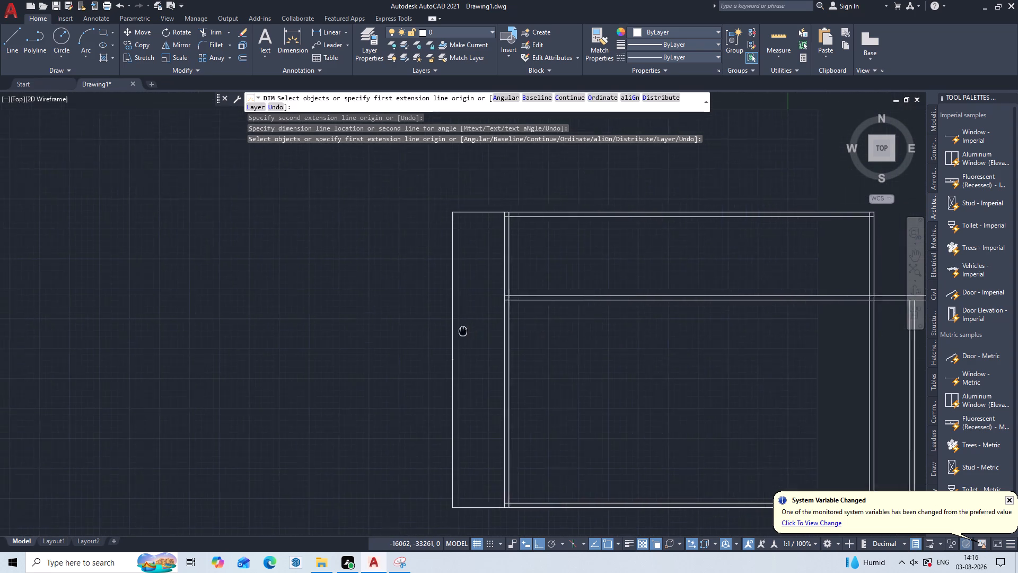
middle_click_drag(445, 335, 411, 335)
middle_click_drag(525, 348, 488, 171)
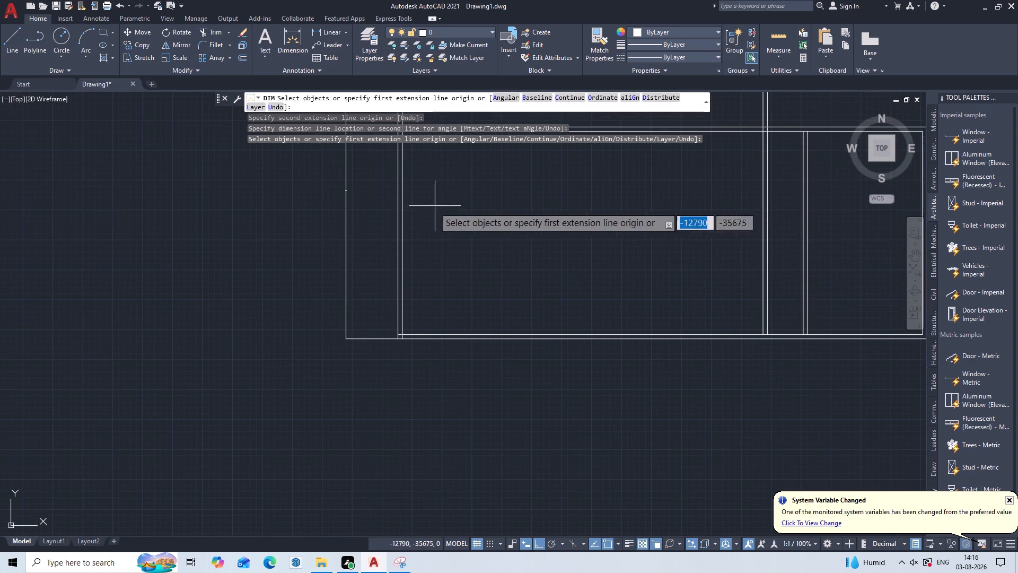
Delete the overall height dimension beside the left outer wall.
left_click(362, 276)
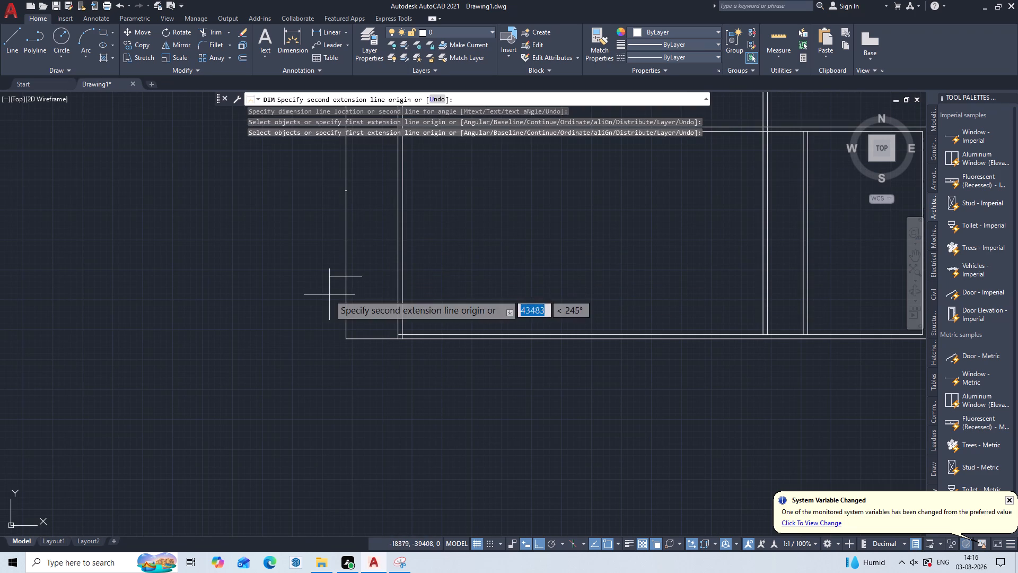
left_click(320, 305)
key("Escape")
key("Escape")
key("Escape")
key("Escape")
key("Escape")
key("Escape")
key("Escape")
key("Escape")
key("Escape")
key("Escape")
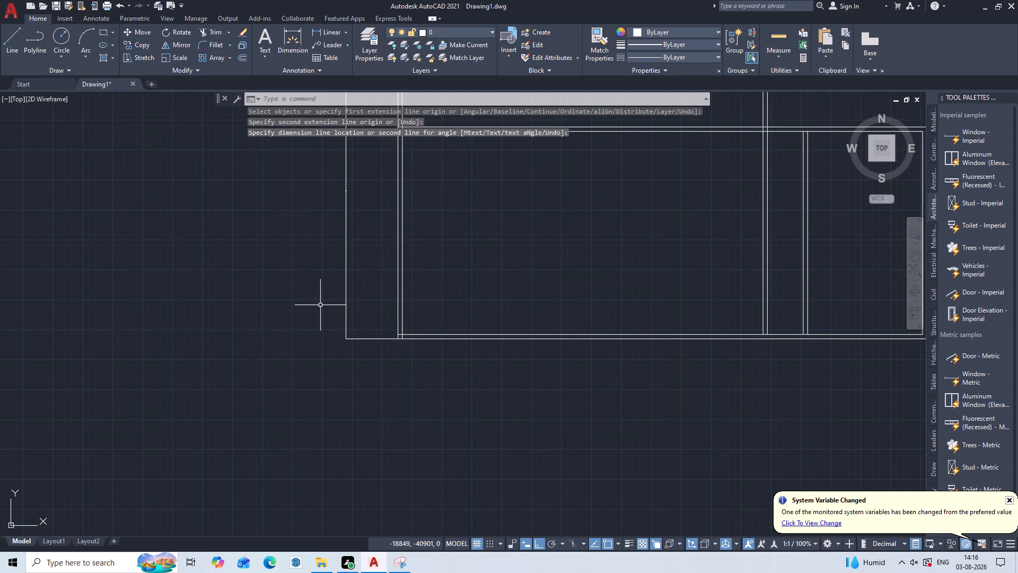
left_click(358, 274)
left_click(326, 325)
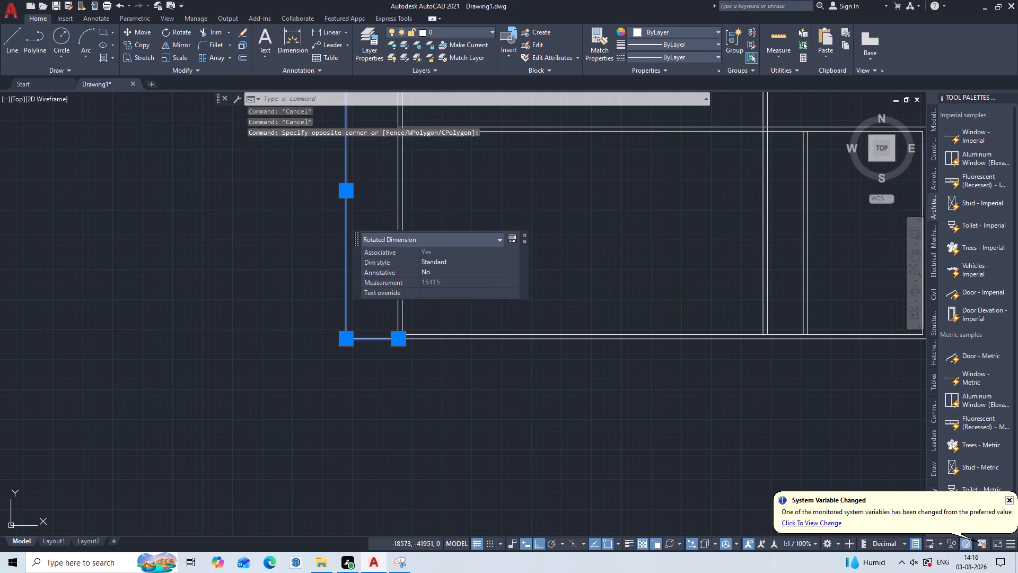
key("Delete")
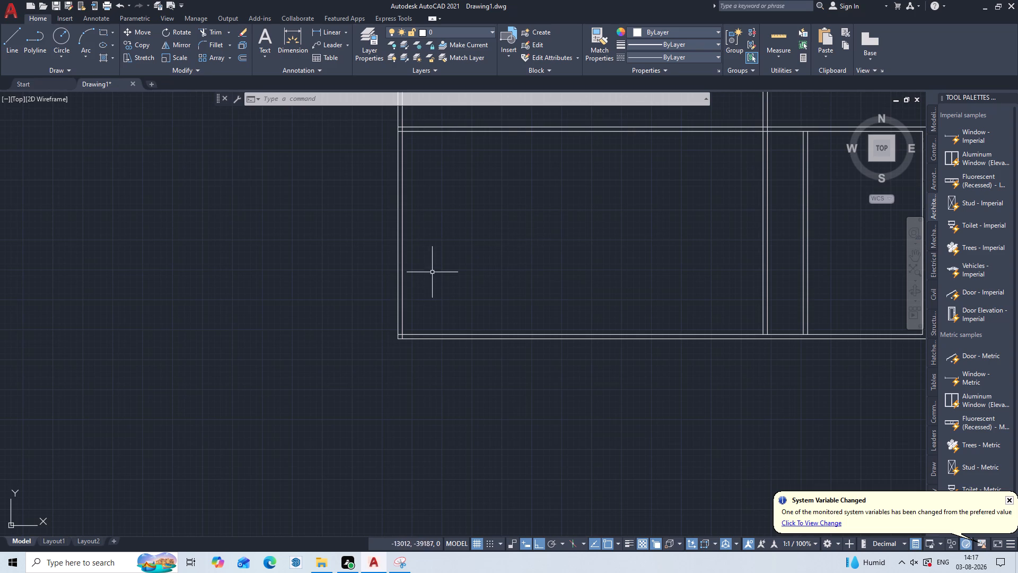
Trim both lines of the horizontal cross wall between the left outer wall and the upper block's right wall.
middle_click_drag(485, 264, 368, 383)
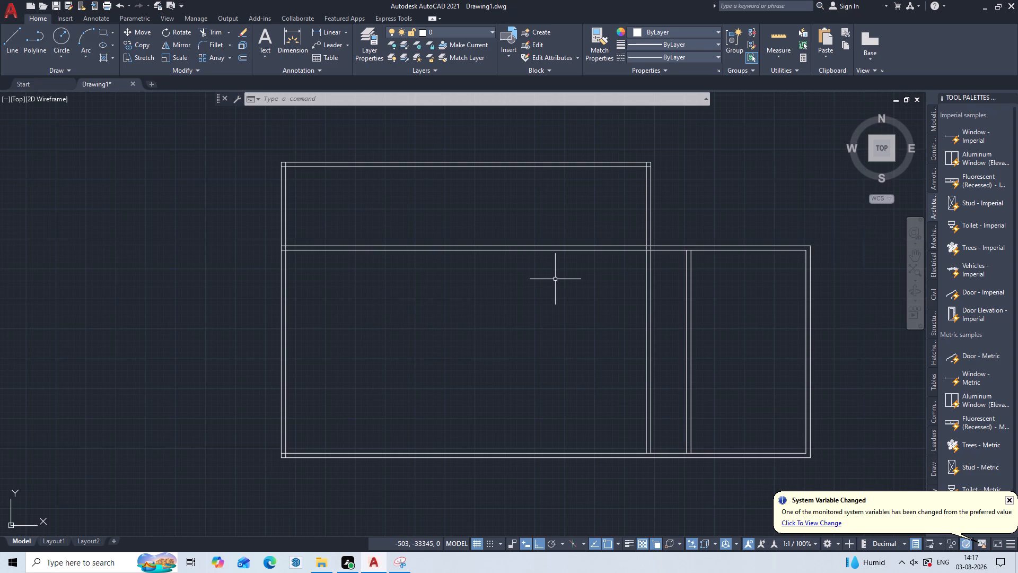
type("TR")
key("Return")
left_click(563, 230)
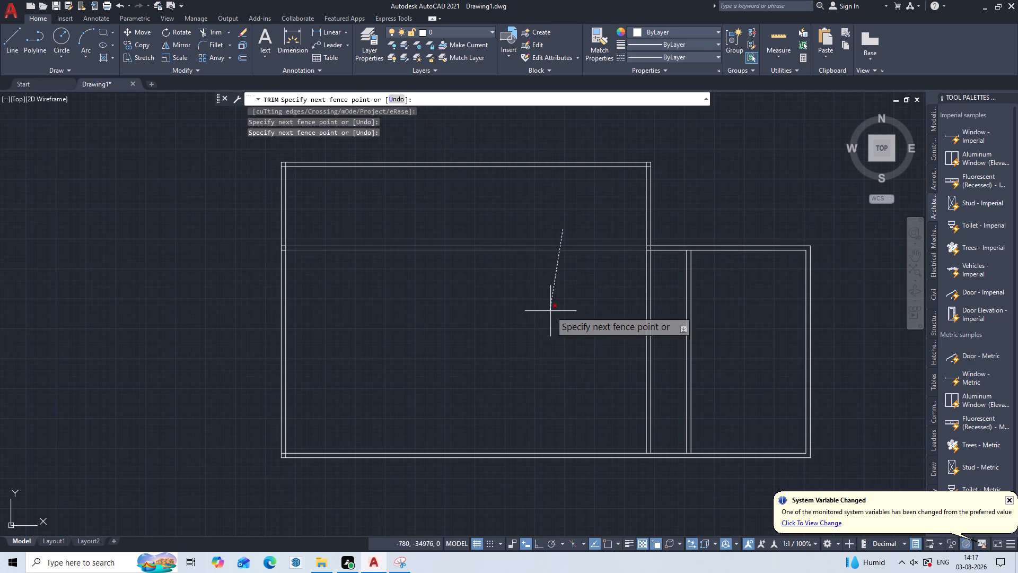
left_click(552, 320)
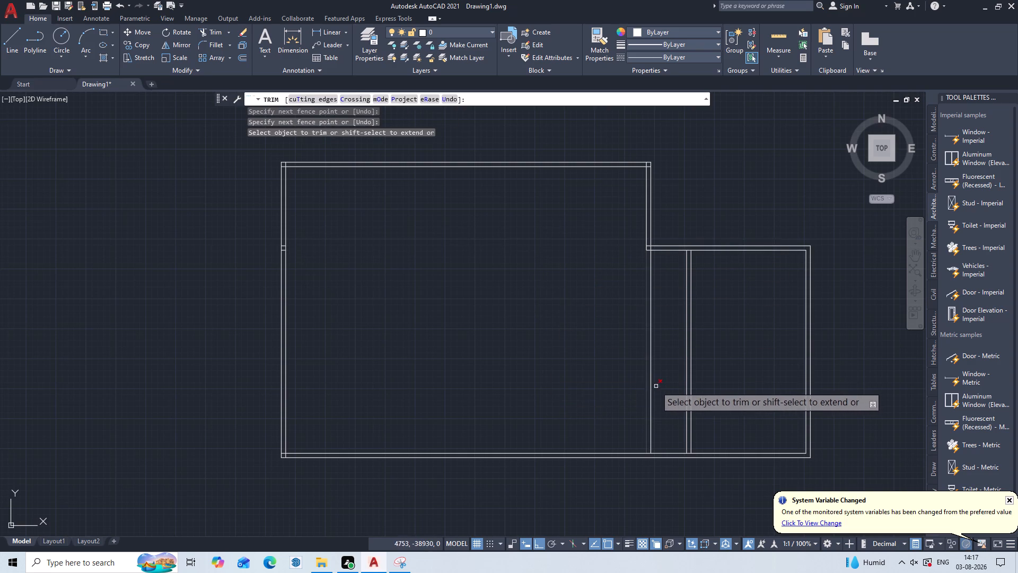
Trim the leftover vertical line running from the upper block's right wall down to the bottom wall.
left_click(663, 389)
left_click(624, 399)
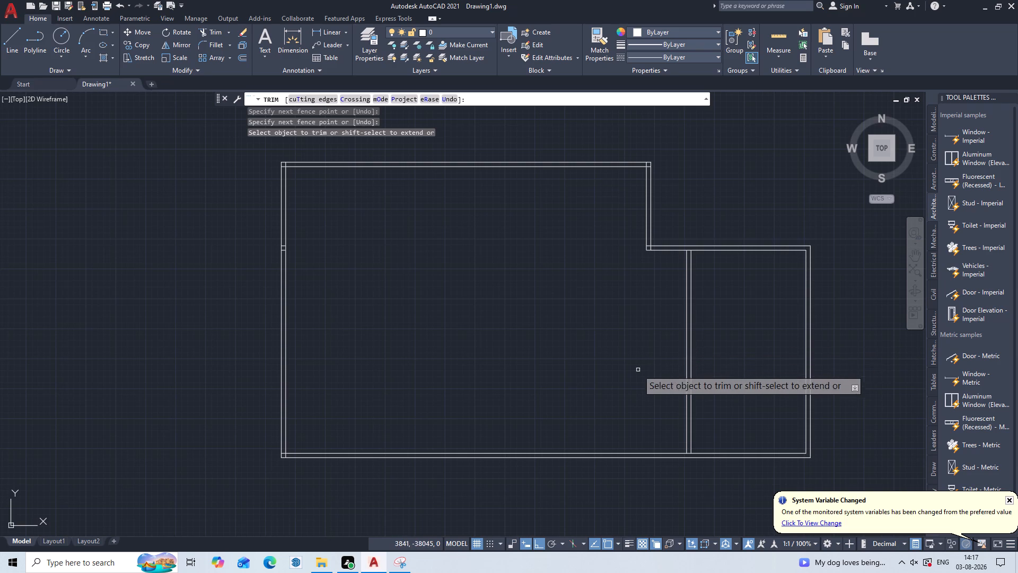
key("Escape")
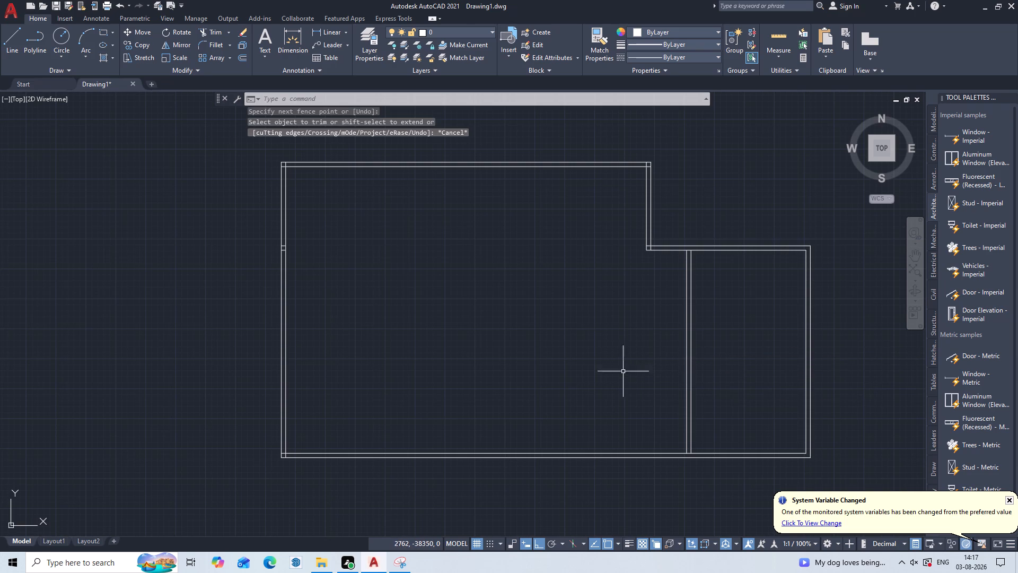
Extend both lines of the vertical partition in the right wing to the outer lines of its top and bottom walls.
middle_click_drag(620, 250, 615, 295)
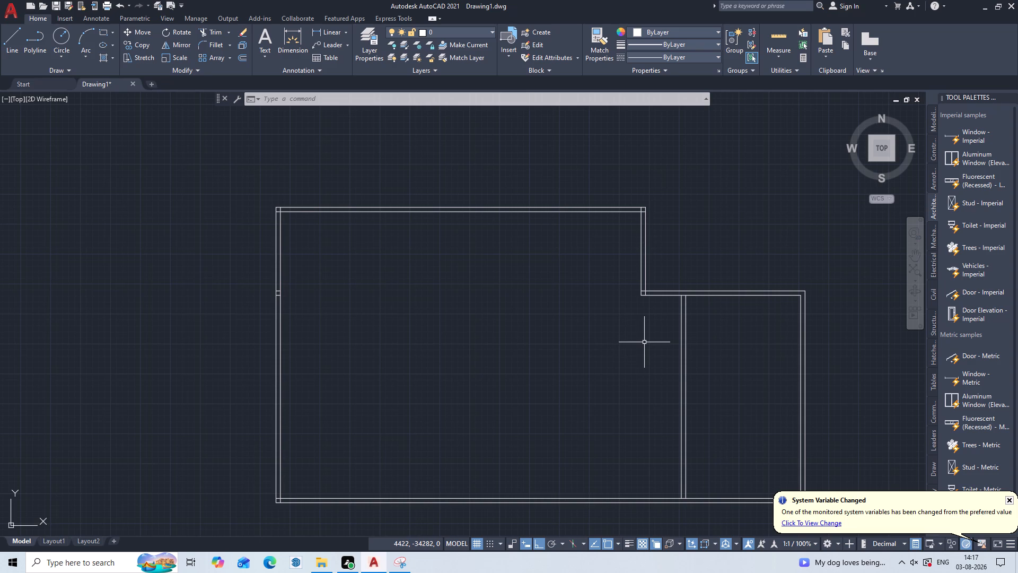
type("EX")
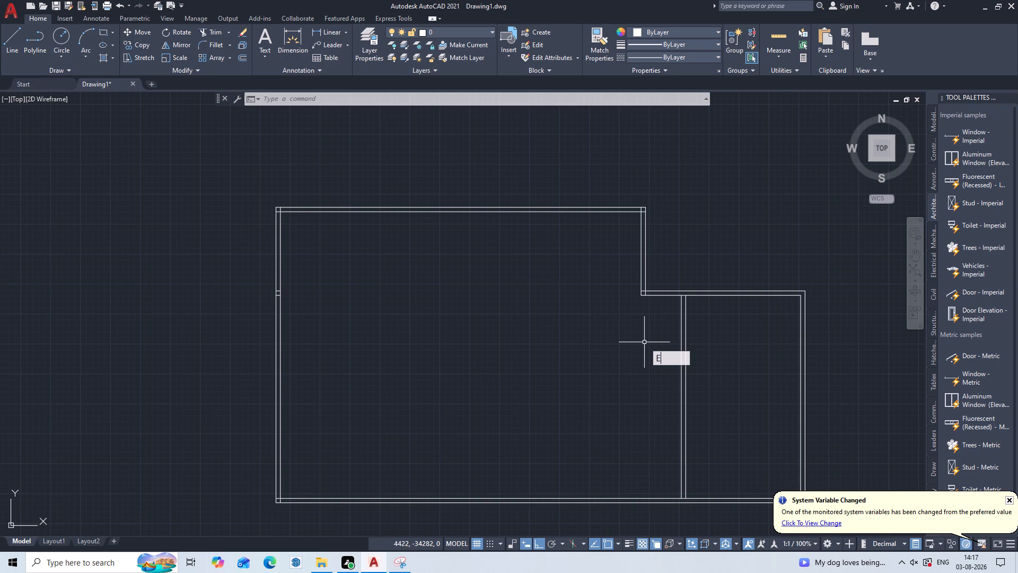
key("Return")
left_click_drag(712, 364, 703, 363)
left_click(640, 392)
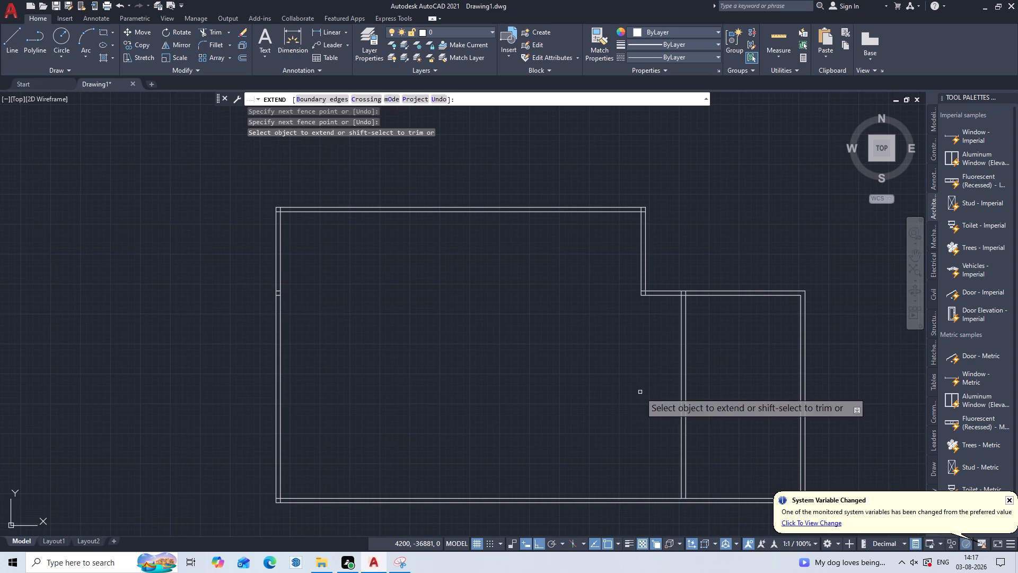
left_click(702, 386)
left_click(620, 451)
key("Escape")
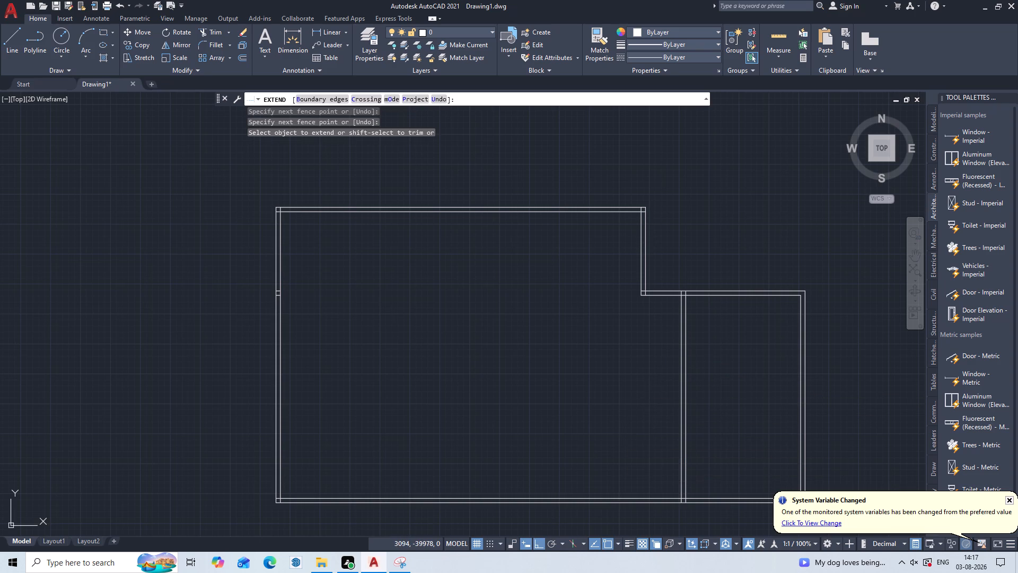
Start the Offset command for the walls at the upper block's right end.
scroll(661, 359, "down", 1)
middle_click_drag(661, 359, 663, 235)
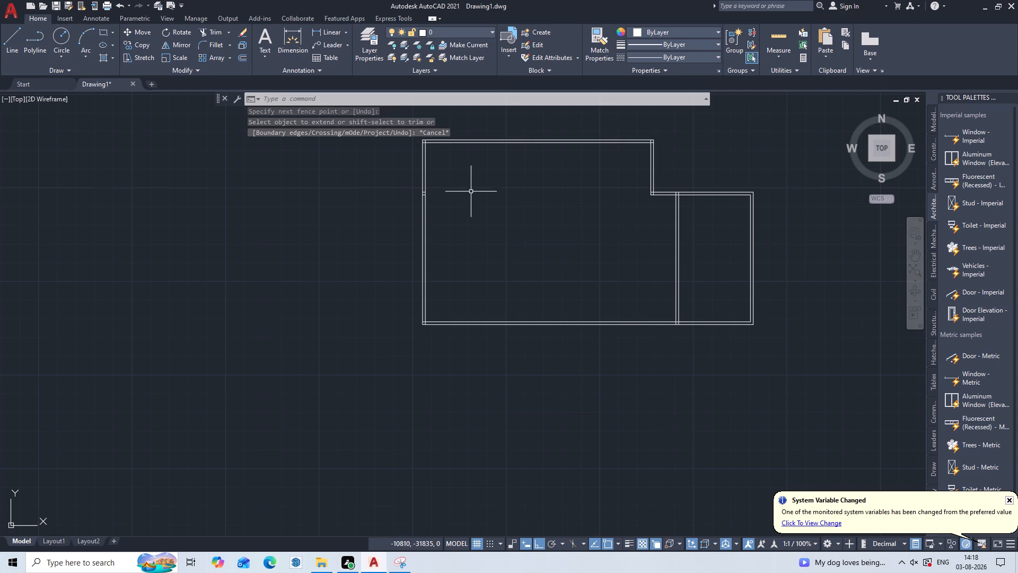
middle_click_drag(466, 202, 485, 238)
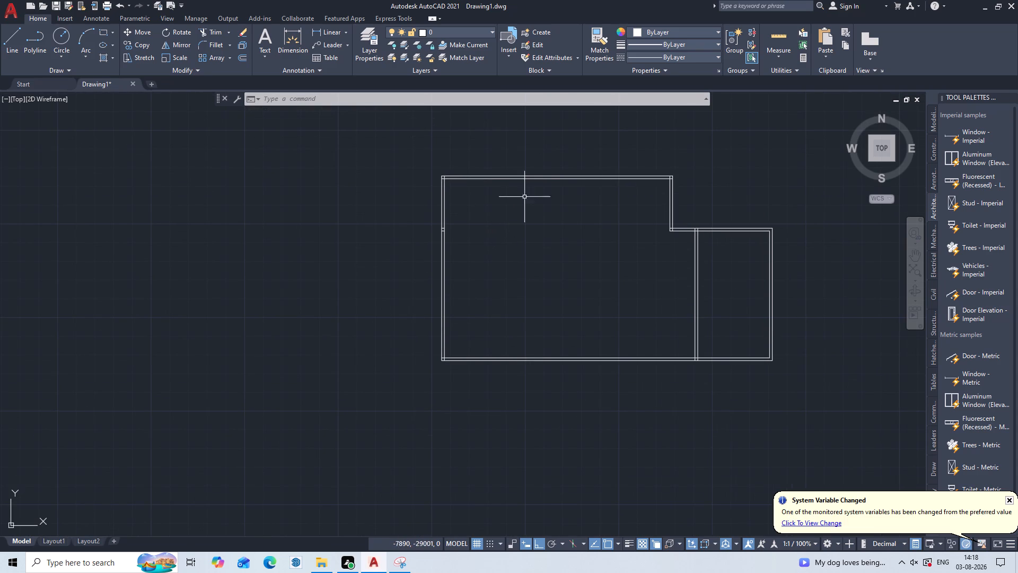
middle_click_drag(596, 203, 513, 242)
scroll(578, 232, "up", 1)
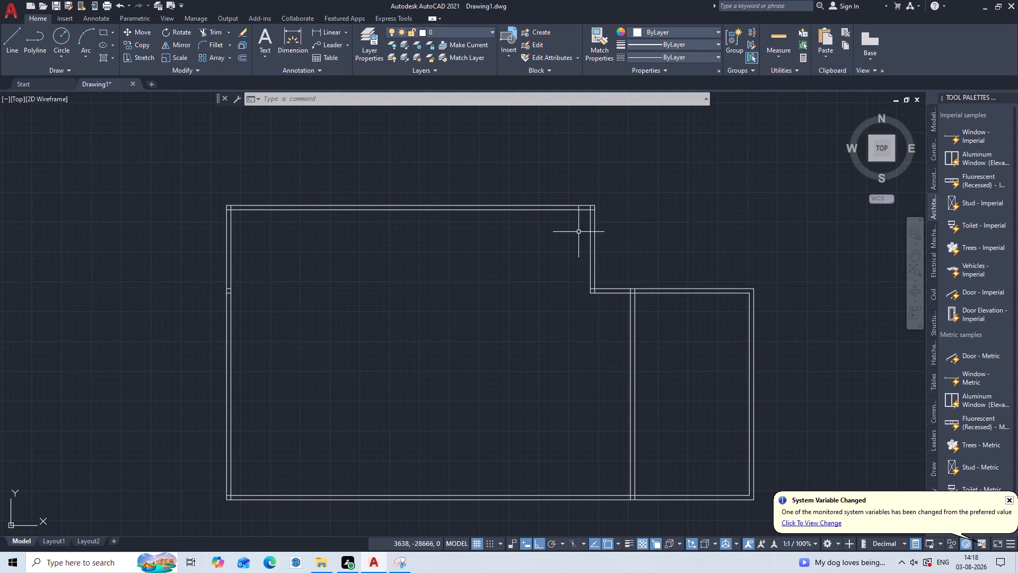
middle_click_drag(578, 232, 492, 282)
scroll(494, 281, "up", 2)
middle_click_drag(494, 281, 513, 224)
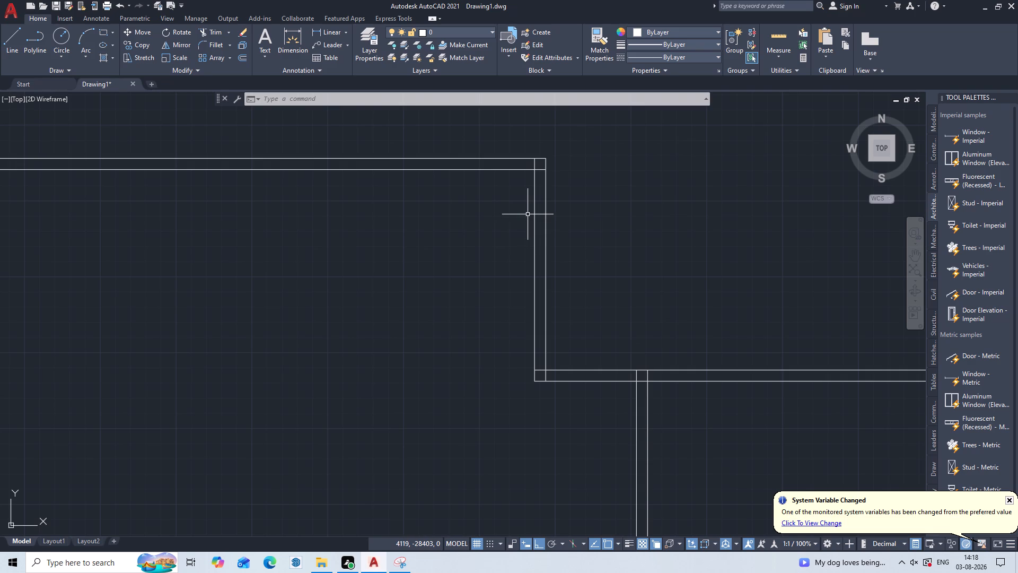
key("o")
key("Return")
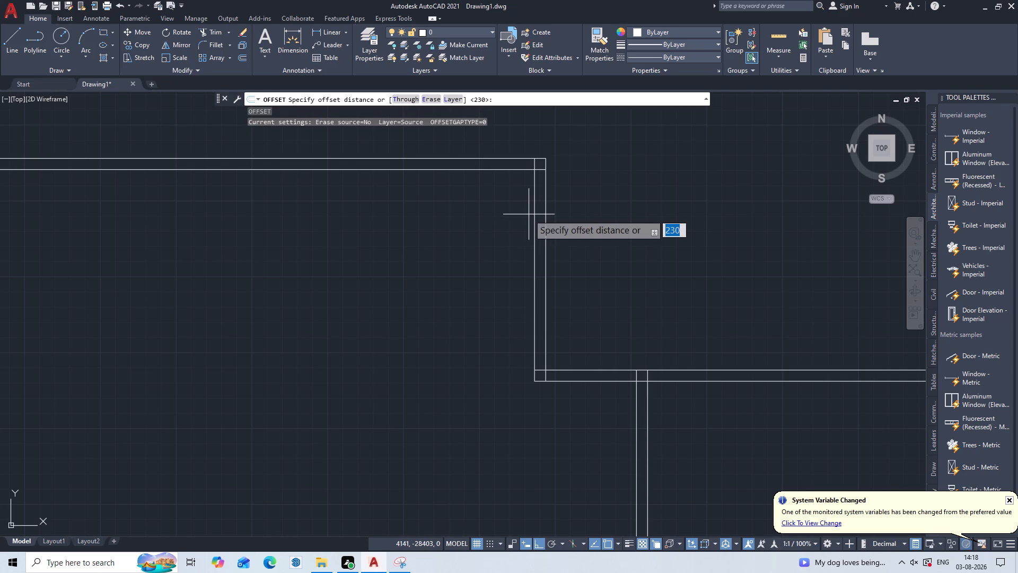
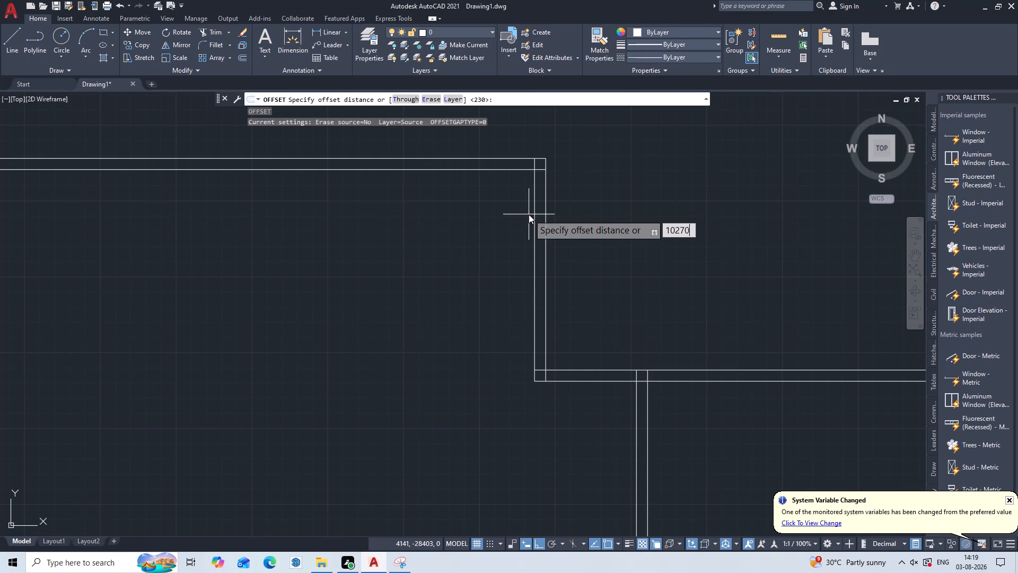
Offset the inner line of the upper block's right wall 10270 mm to the left, into the block.
key("Return")
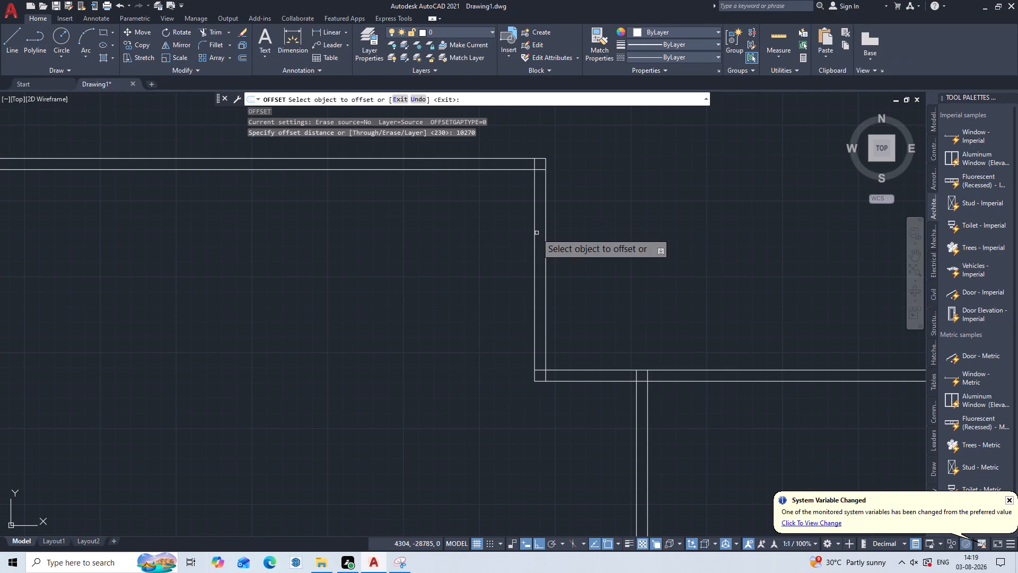
left_click(535, 236)
left_click(478, 256)
scroll(478, 256, "down", 2)
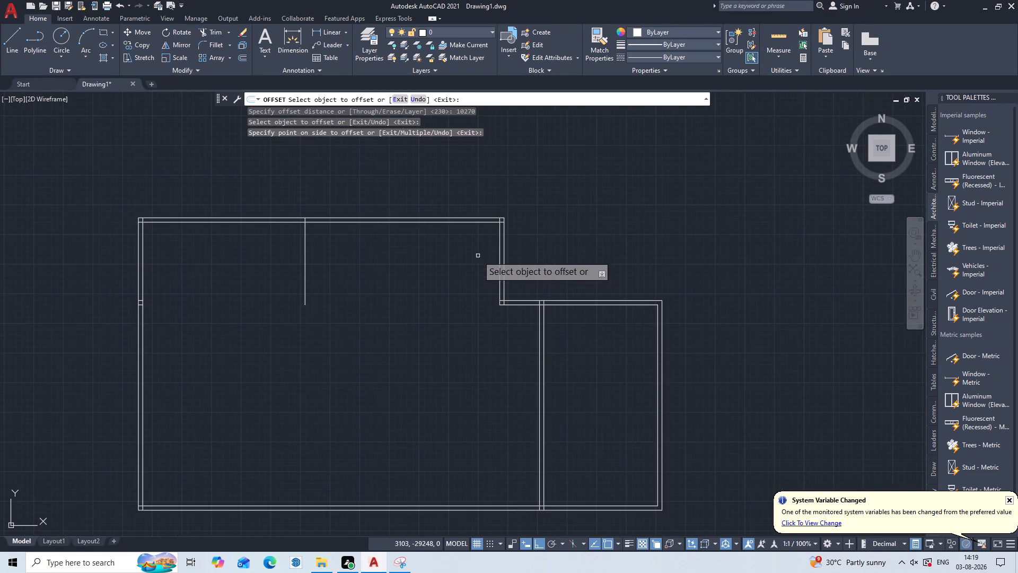
middle_click_drag(478, 256, 627, 209)
scroll(503, 219, "up", 1)
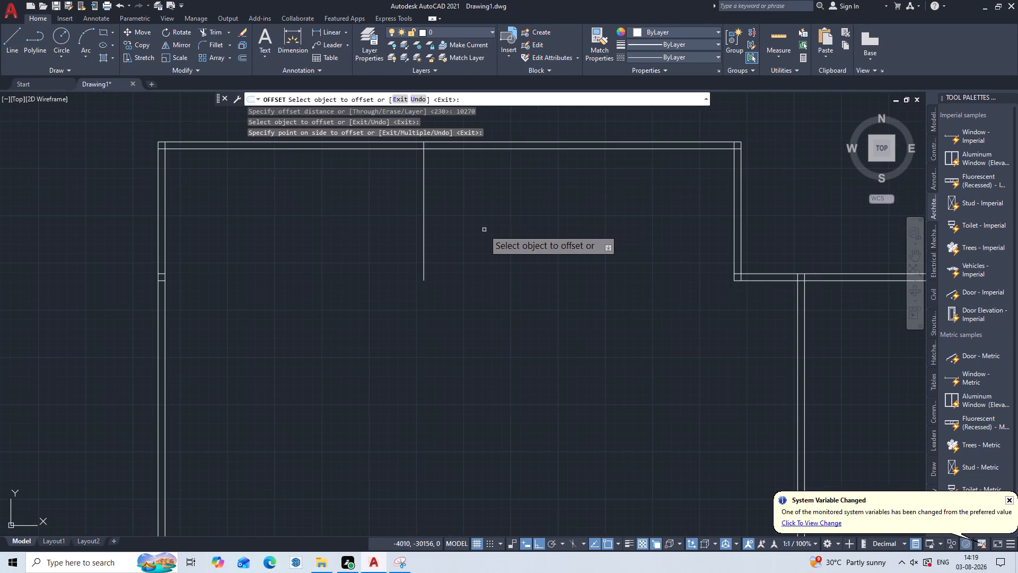
middle_click_drag(485, 230, 645, 240)
scroll(605, 232, "up", 3)
scroll(605, 232, "down", 2)
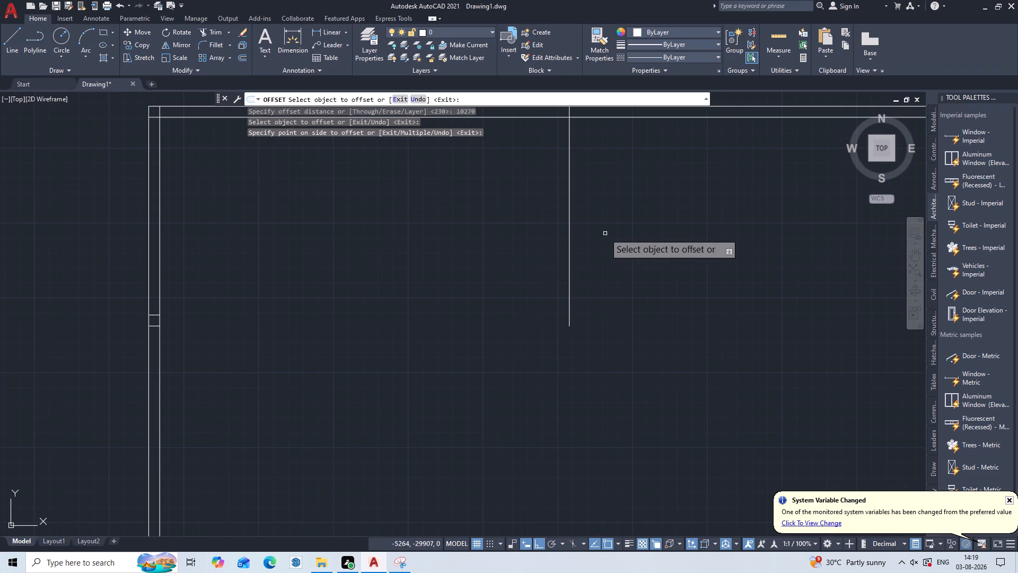
key("Escape")
Offset the new vertical line in the upper block 230 mm to the left to form a wall.
key("o")
key("Return")
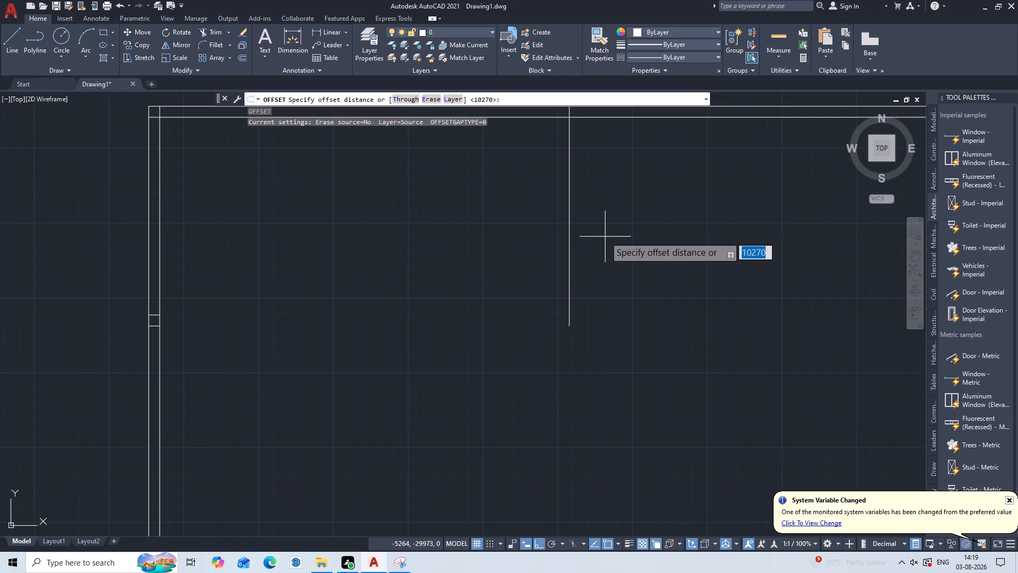
key("2")
key("3")
key("0")
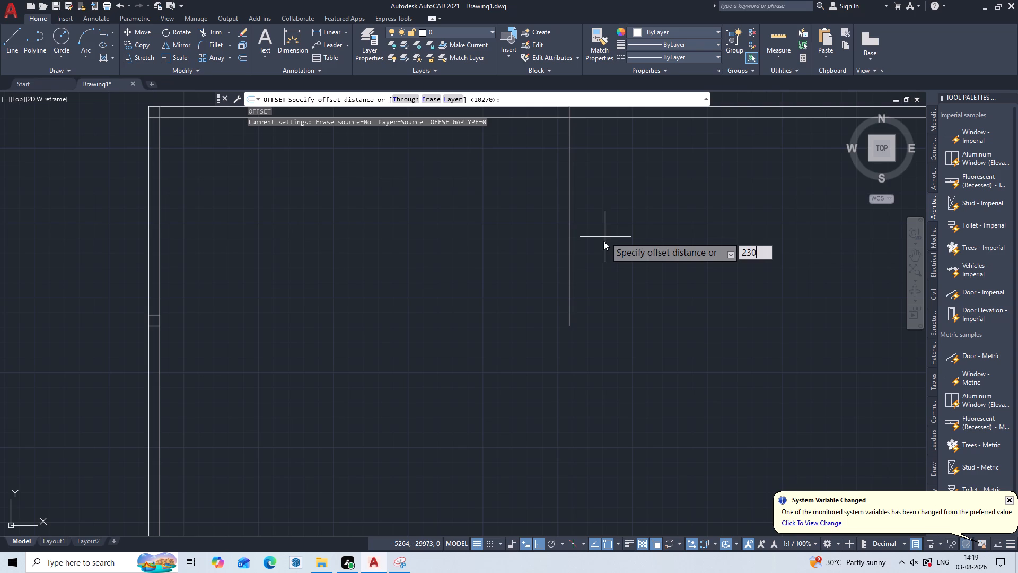
key("Return")
left_click(568, 289)
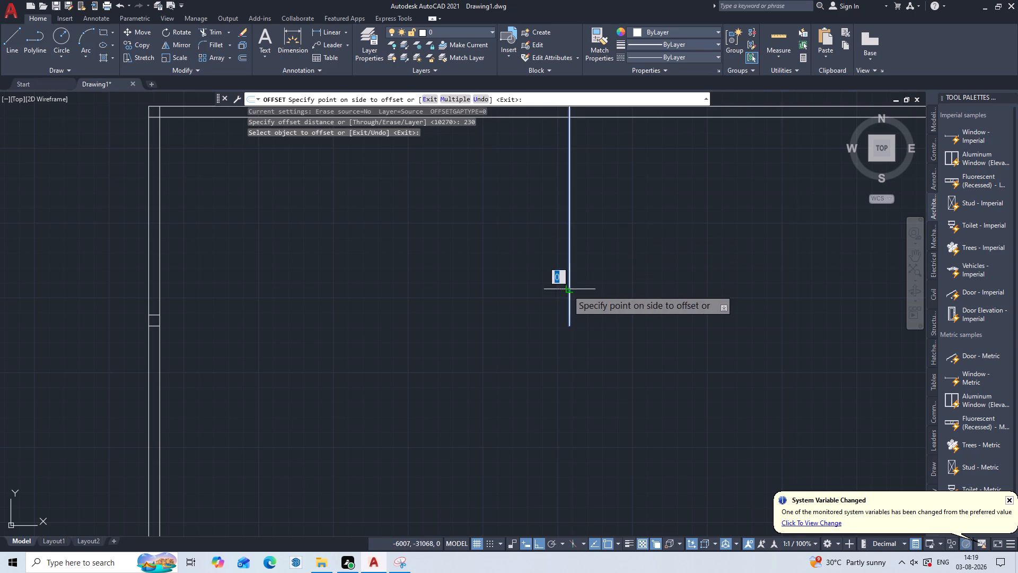
left_click(551, 294)
key("Escape")
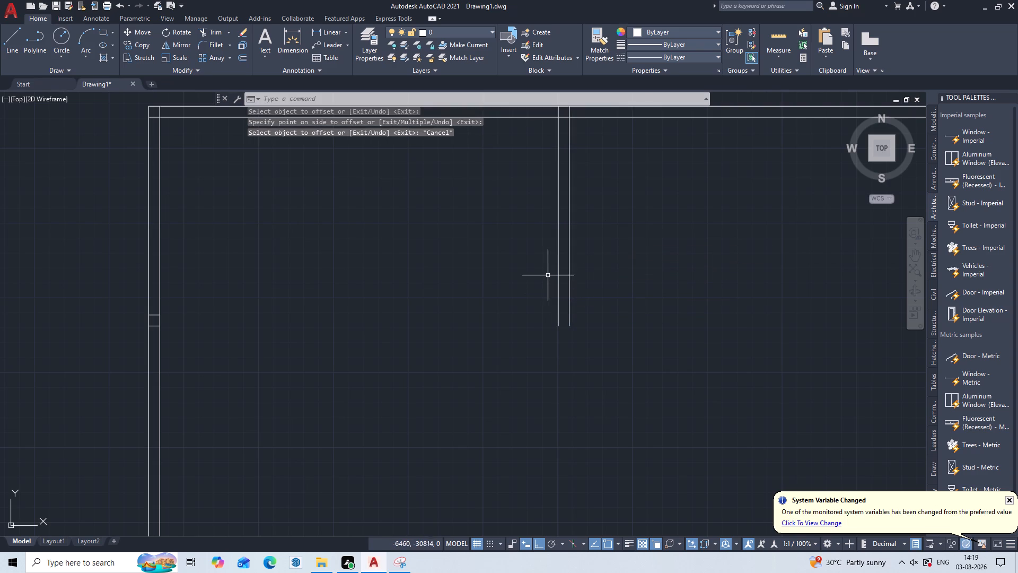
Trim the two short leftover cross wall lines inside the left outer wall.
middle_click_drag(549, 261, 557, 309)
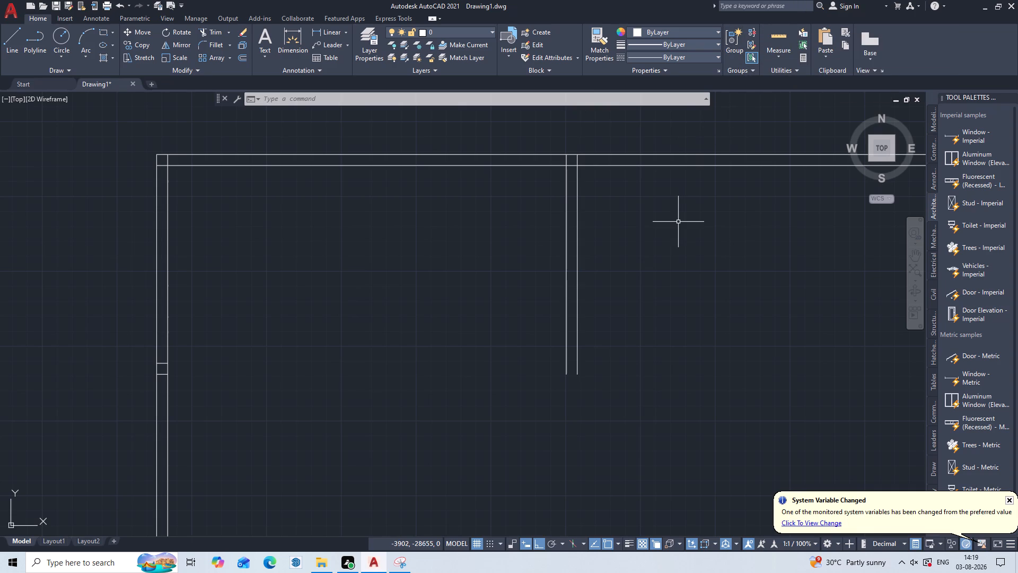
scroll(688, 232, "down", 1)
middle_click_drag(688, 232, 711, 248)
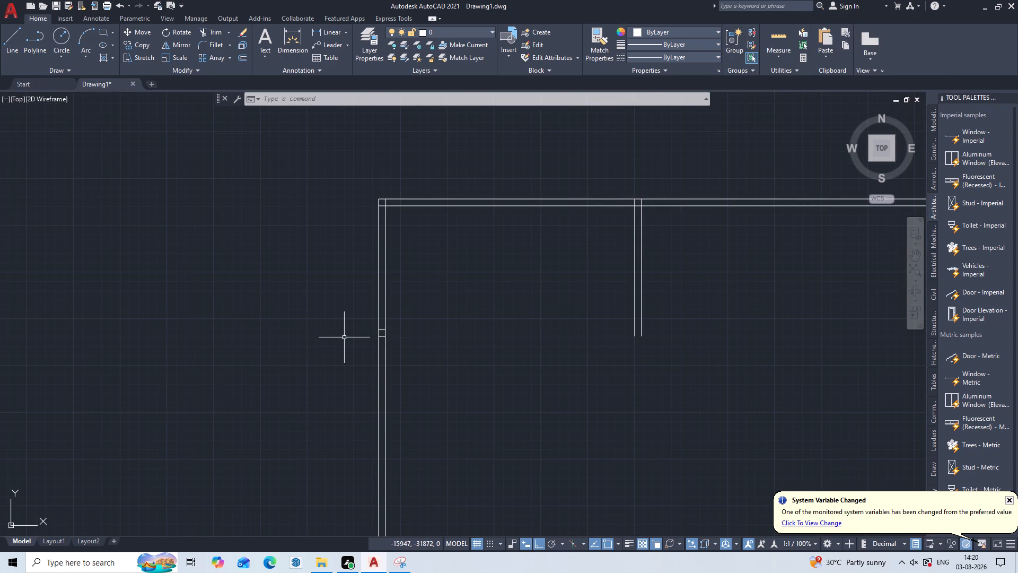
scroll(379, 307, "up", 3)
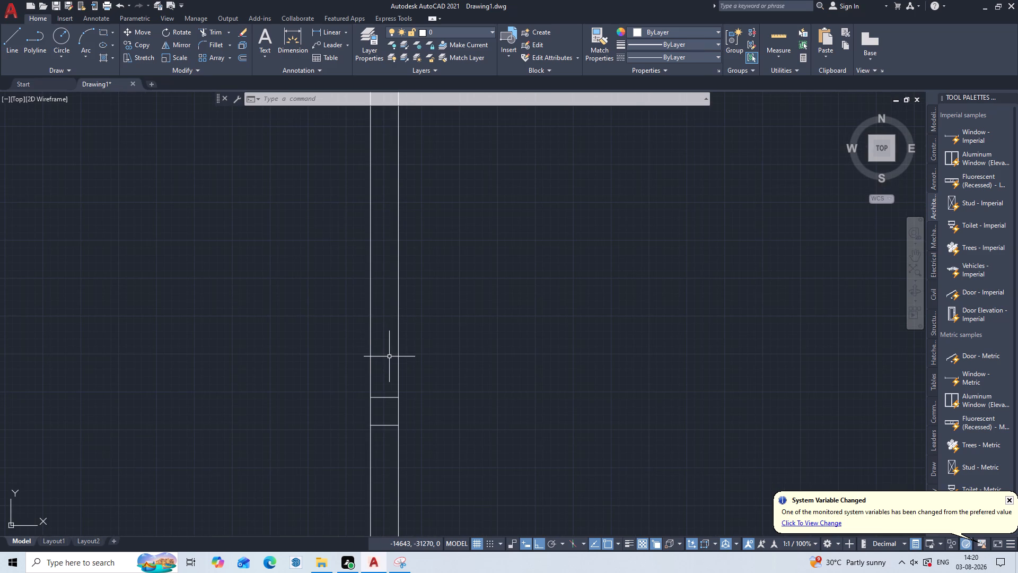
type("TR")
key("Return")
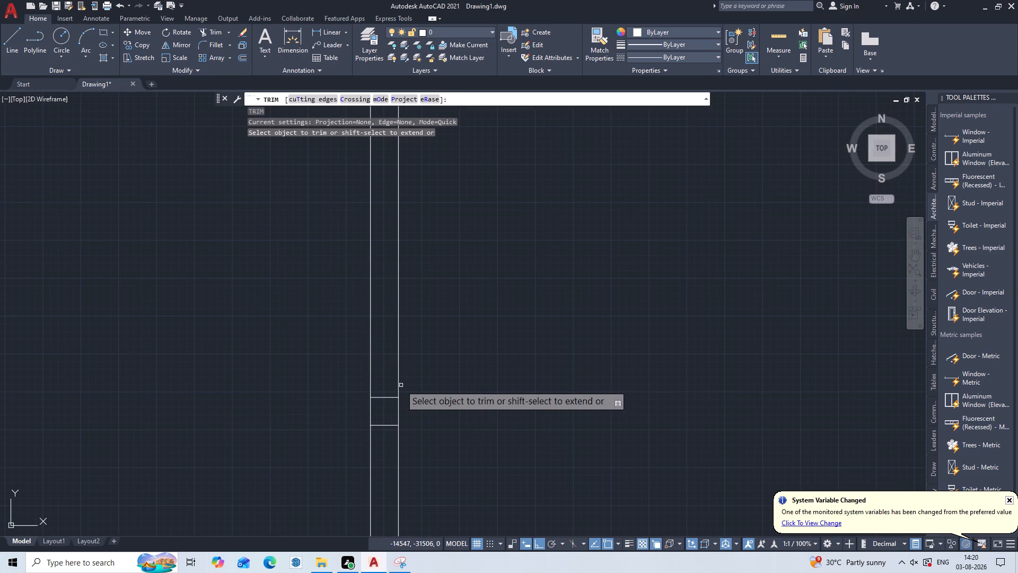
left_click(380, 387)
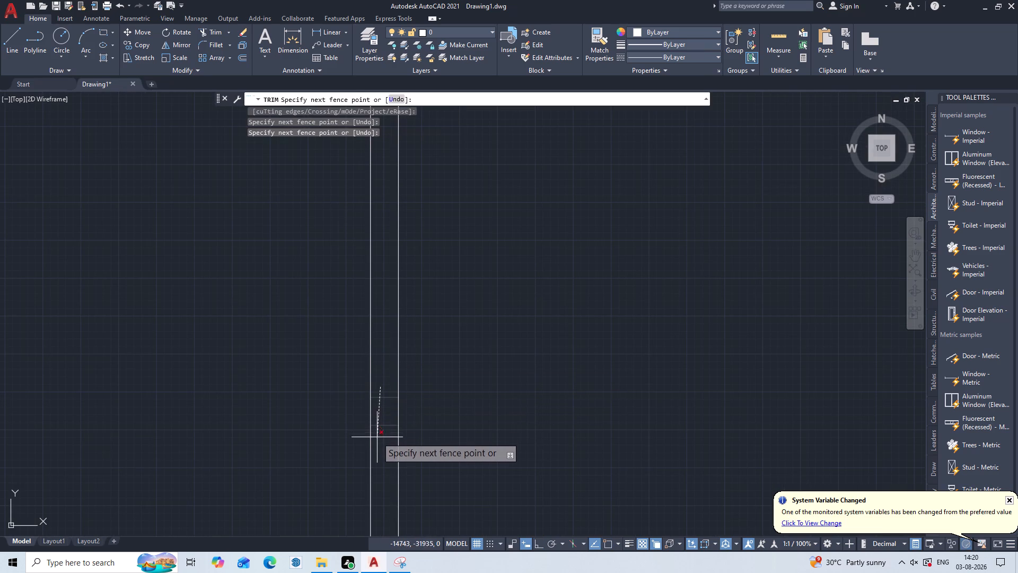
left_click(379, 441)
key("Escape")
scroll(482, 392, "down", 3)
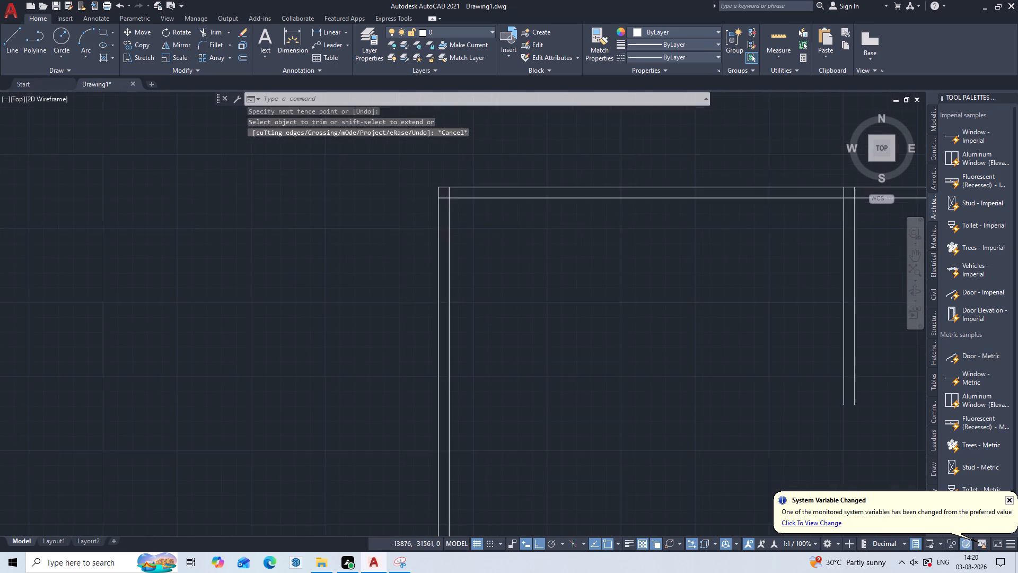
Offset the outer line of the upper block's top wall 4360 mm downward.
middle_click_drag(483, 390, 407, 337)
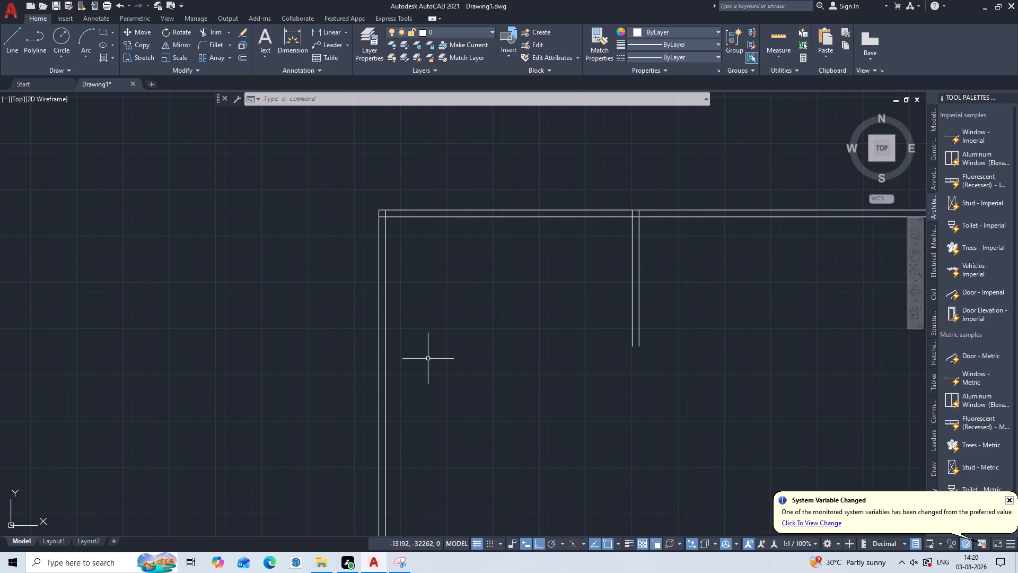
key("o")
key("Return")
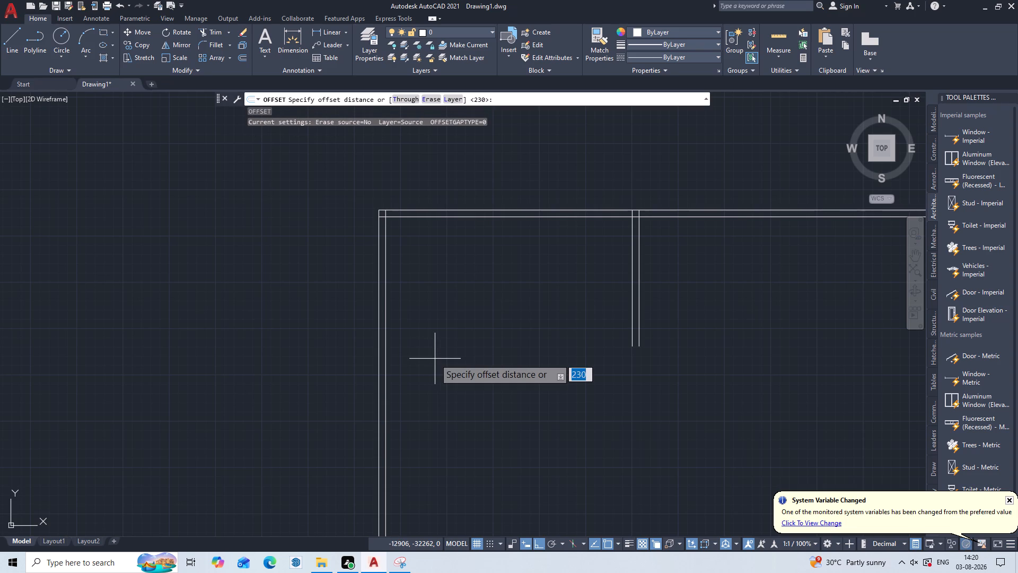
type("436")
key("0")
key("Return")
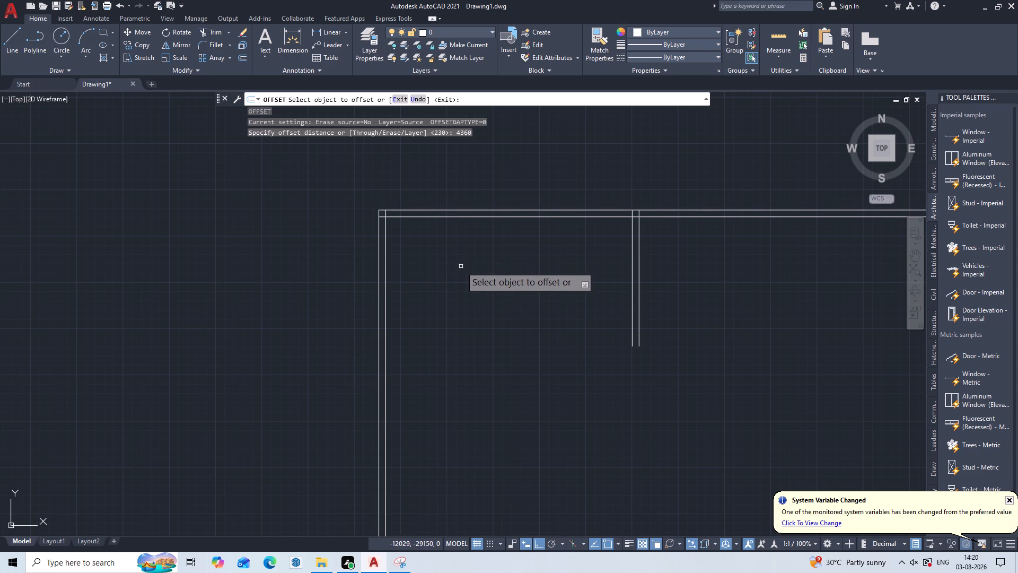
left_click(450, 211)
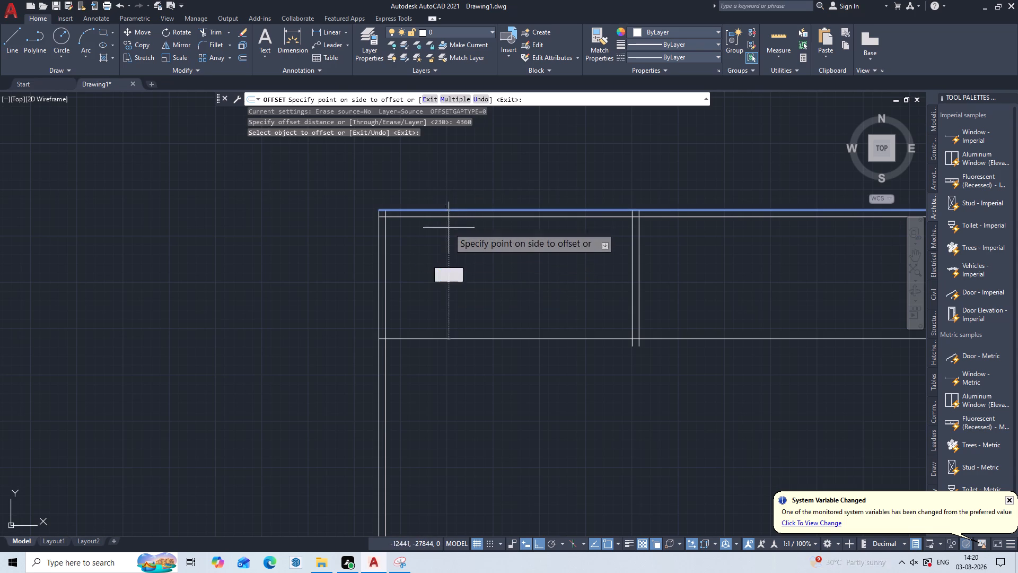
left_click(442, 284)
scroll(446, 280, "down", 1)
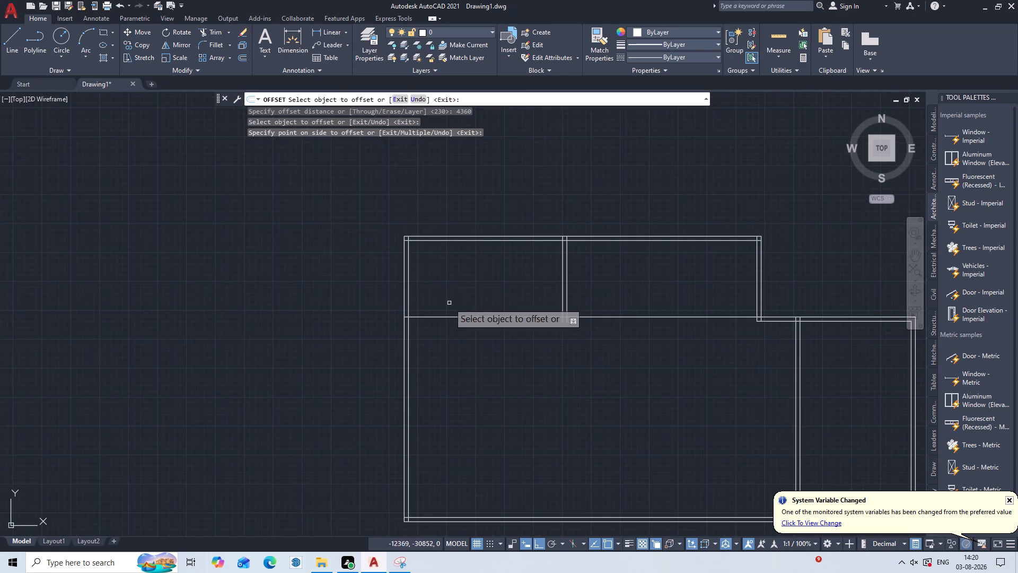
key("Escape")
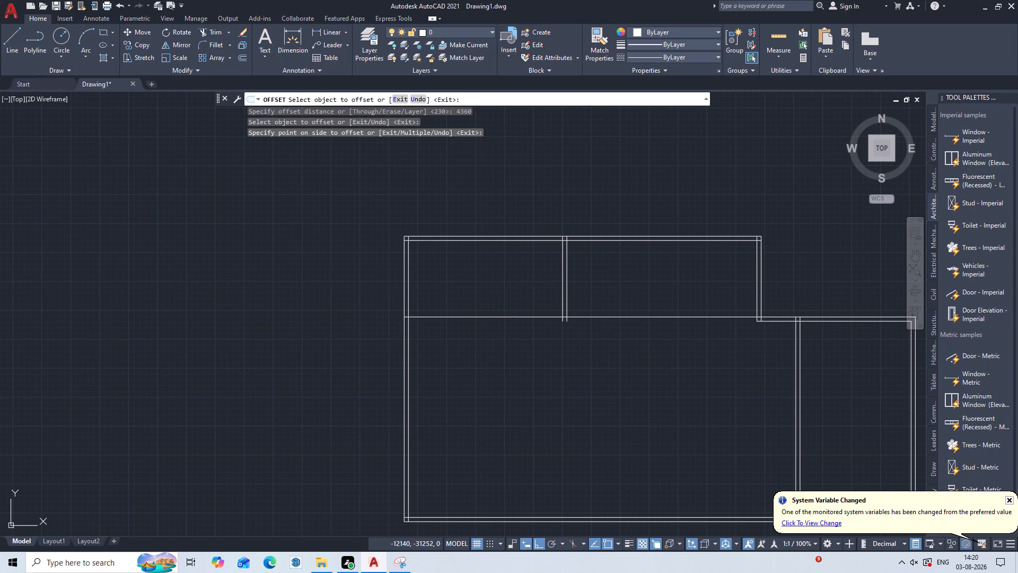
Offset the new horizontal line below the top wall 230 mm downward to form a cross wall.
key("o")
key("Return")
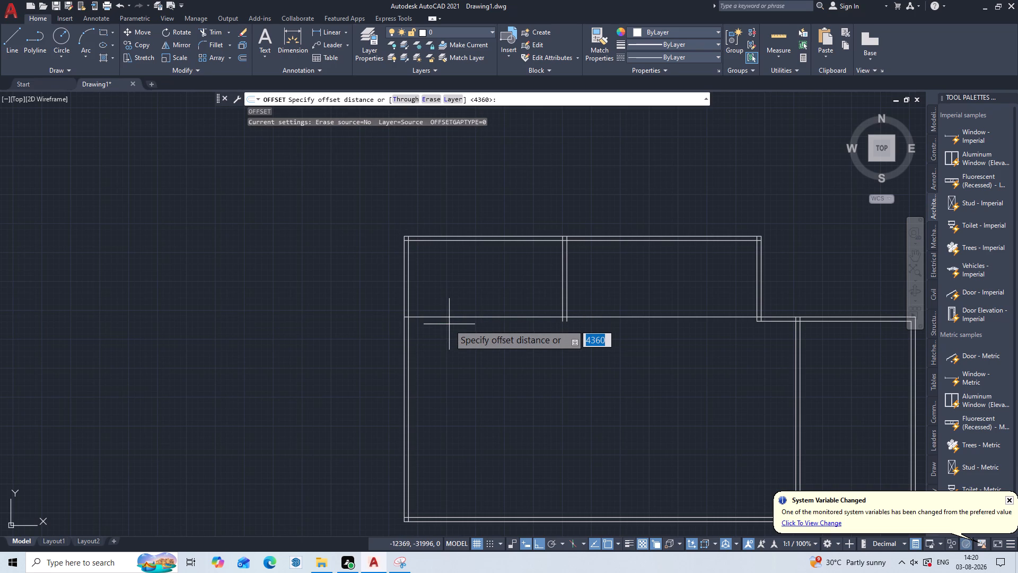
key("2")
key("3")
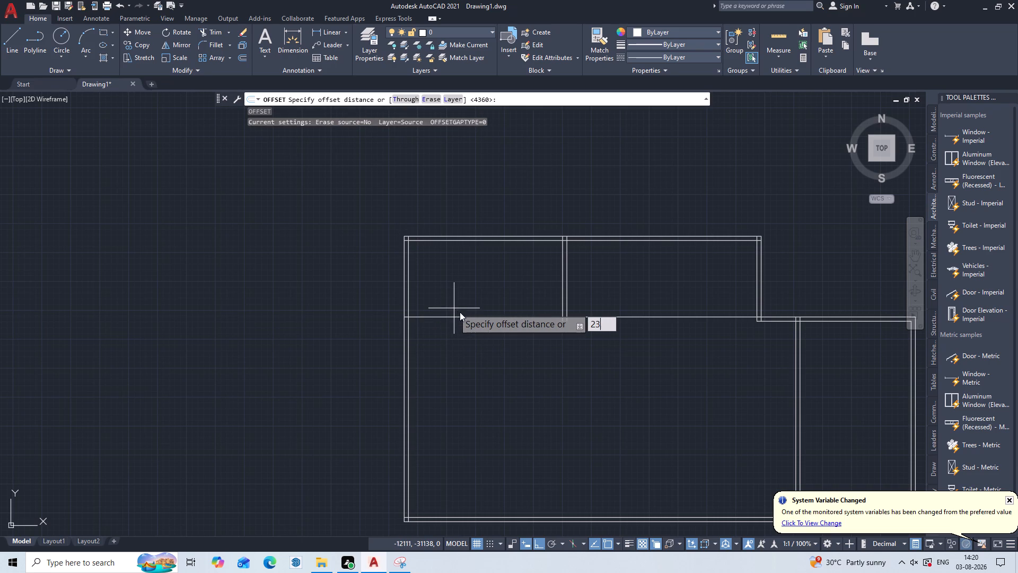
key("0")
key("Return")
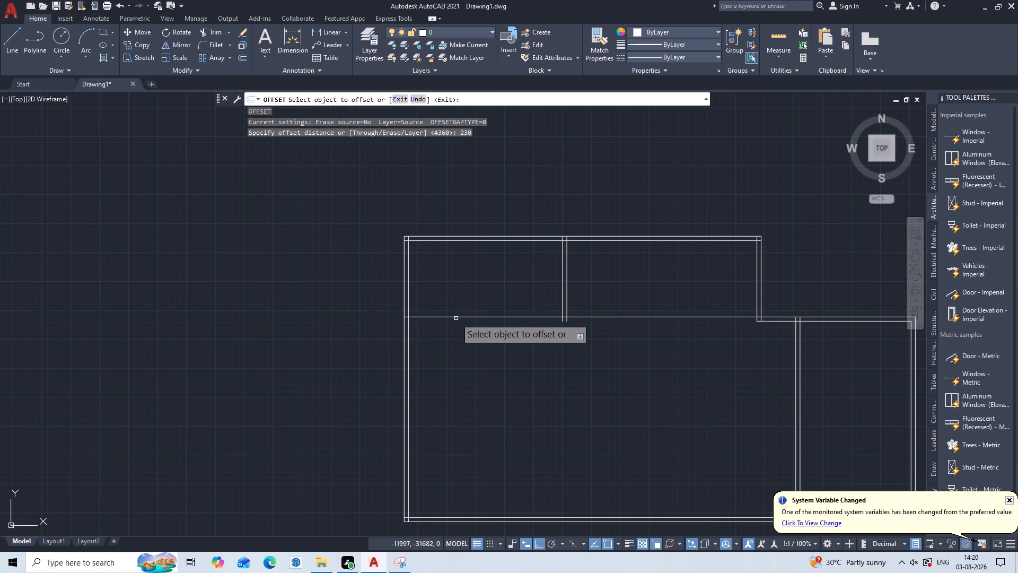
left_click(456, 318)
left_click(447, 331)
key("Escape")
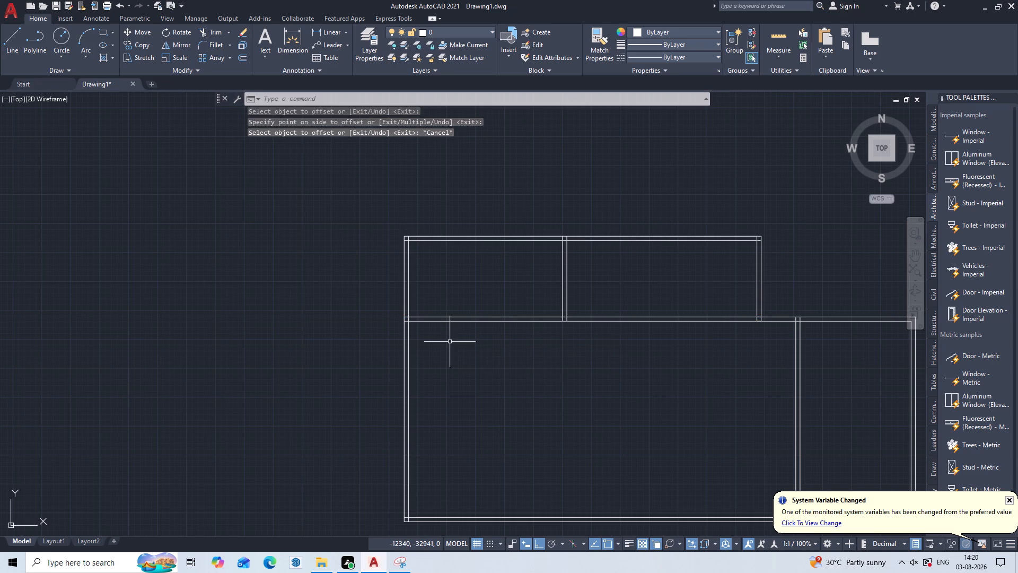
Trim the top wall and left outer wall lines enclosing the upper block's left part, including the leftover corner pieces.
scroll(481, 322, "up", 1)
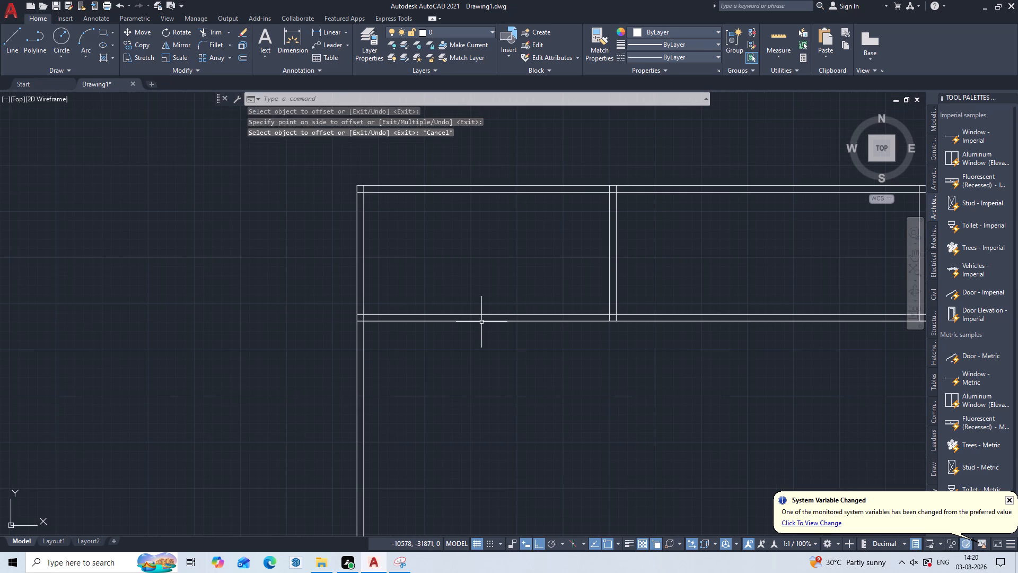
middle_click_drag(483, 322, 406, 291)
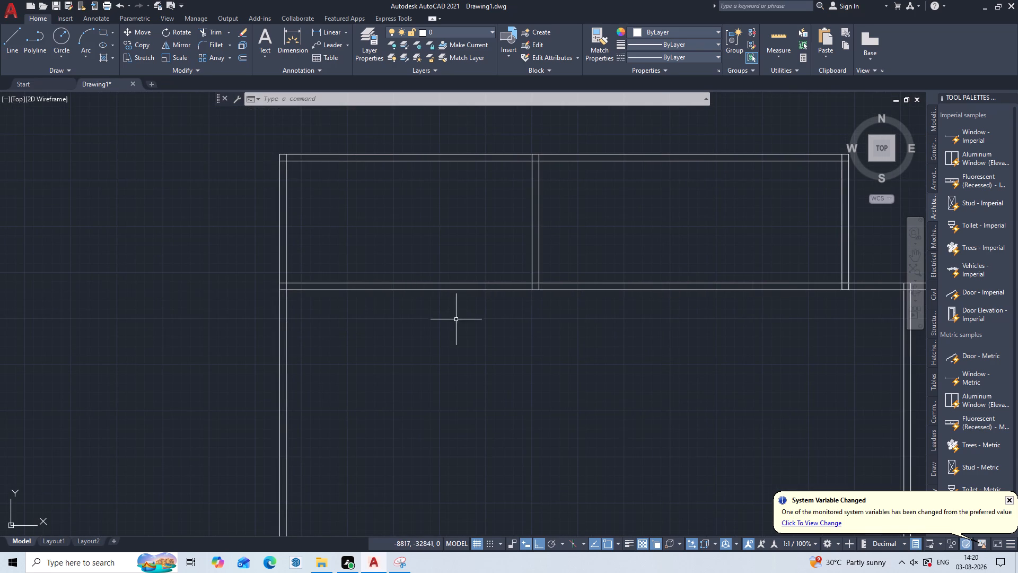
key("t")
key("r")
key("Return")
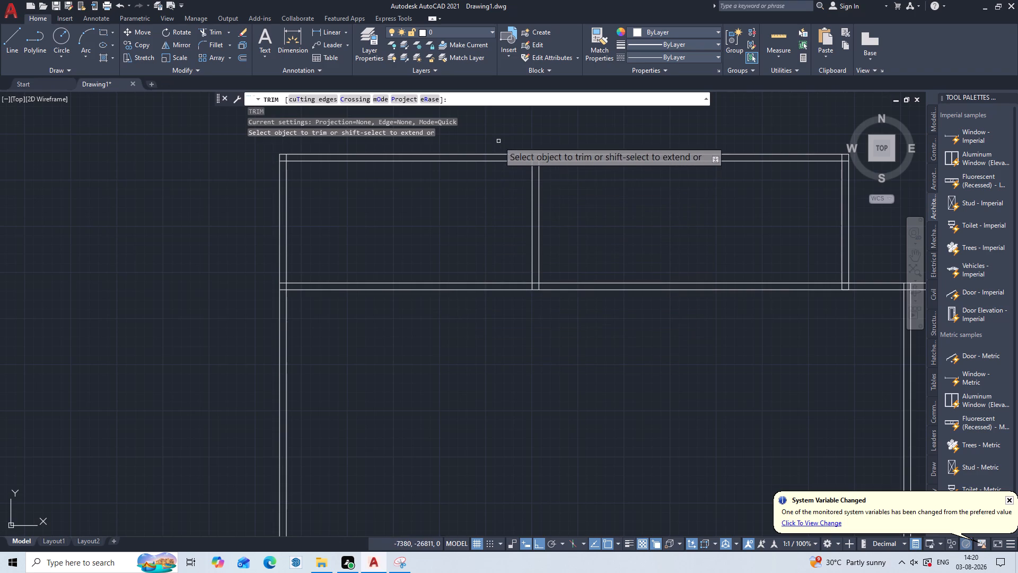
left_click(498, 141)
left_click(480, 167)
left_click(326, 218)
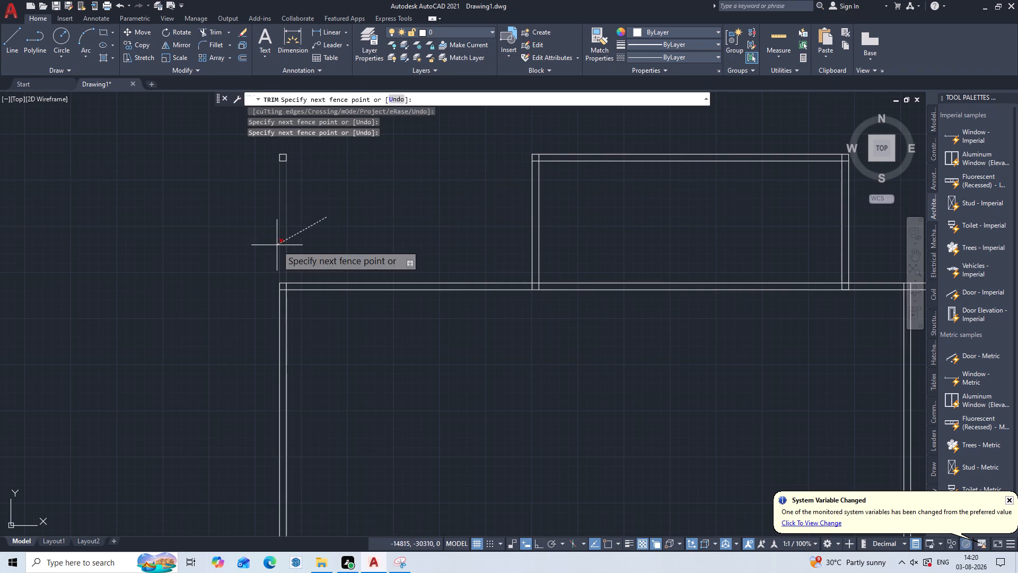
left_click(260, 251)
left_click(269, 153)
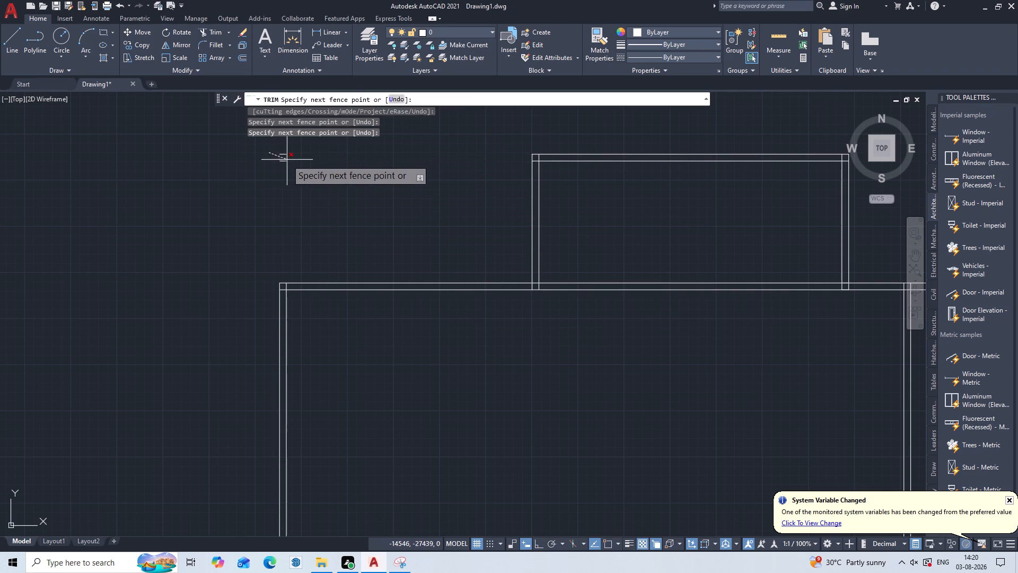
left_click(287, 160)
left_click(286, 152)
left_click(276, 173)
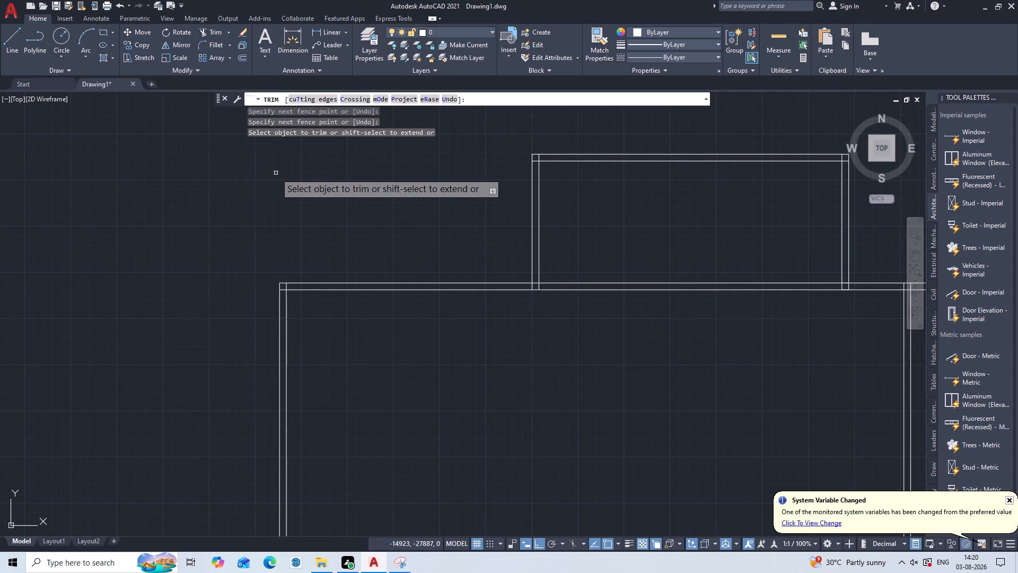
key("Escape")
Trim both lines of the horizontal cross wall between the upper block's left and right walls.
scroll(289, 202, "down", 1)
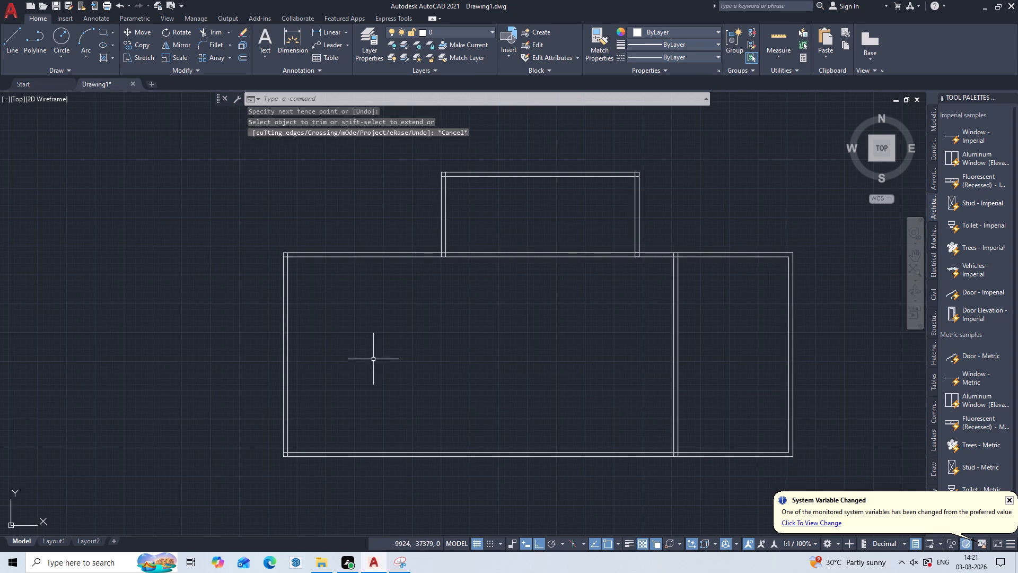
middle_click_drag(385, 359, 386, 289)
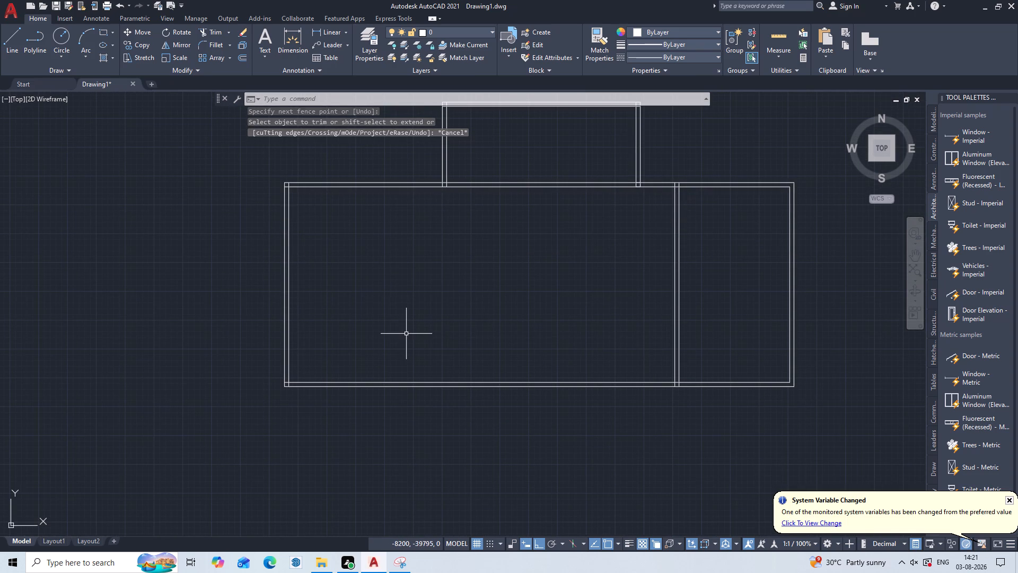
type("TR")
key("Return")
left_click(548, 164)
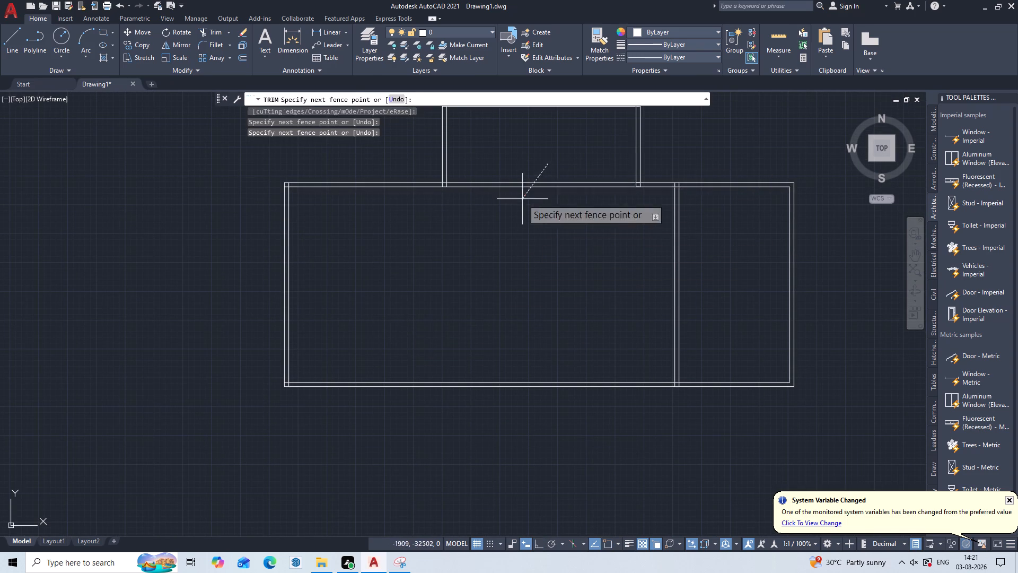
left_click(502, 238)
key("Escape")
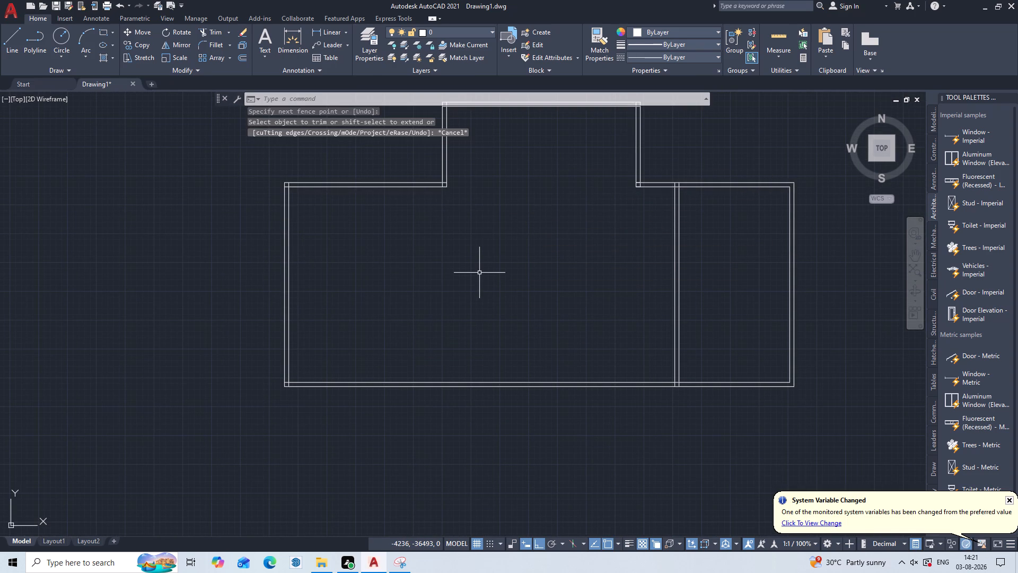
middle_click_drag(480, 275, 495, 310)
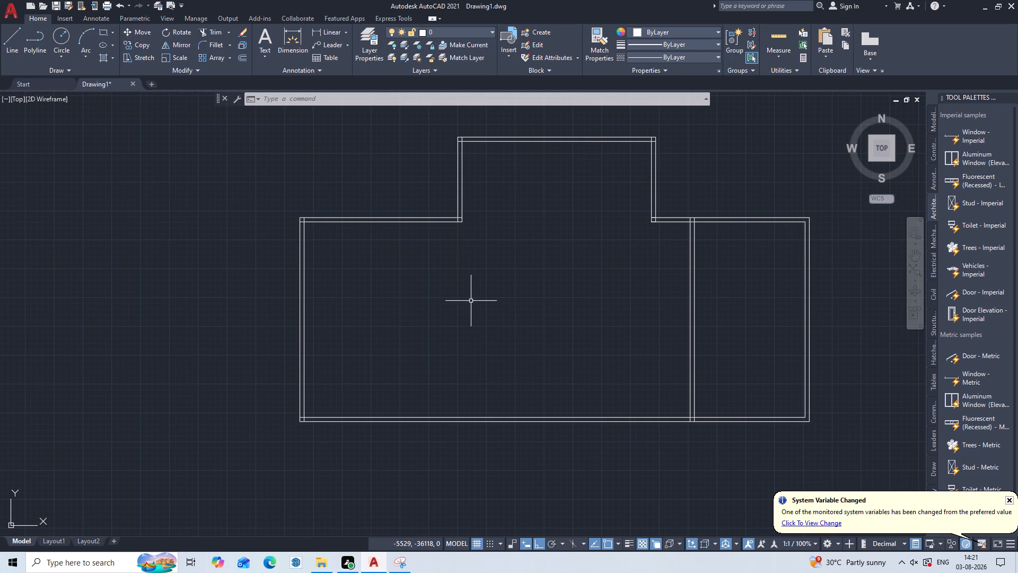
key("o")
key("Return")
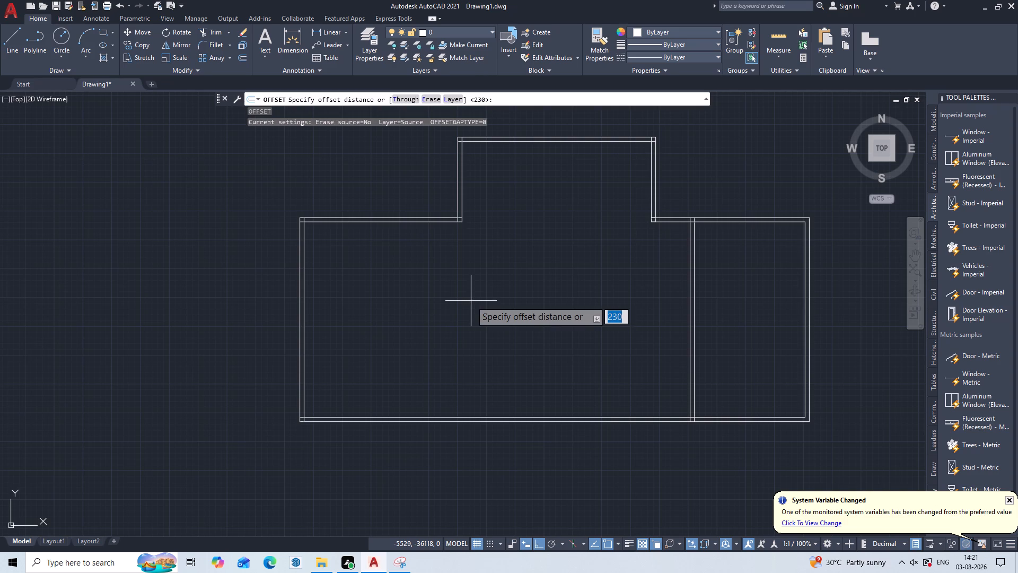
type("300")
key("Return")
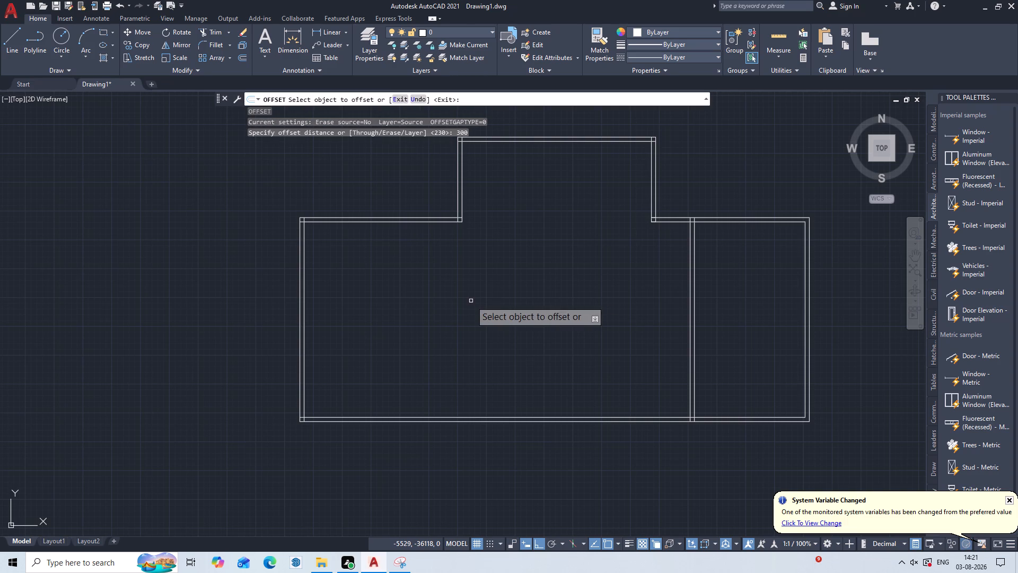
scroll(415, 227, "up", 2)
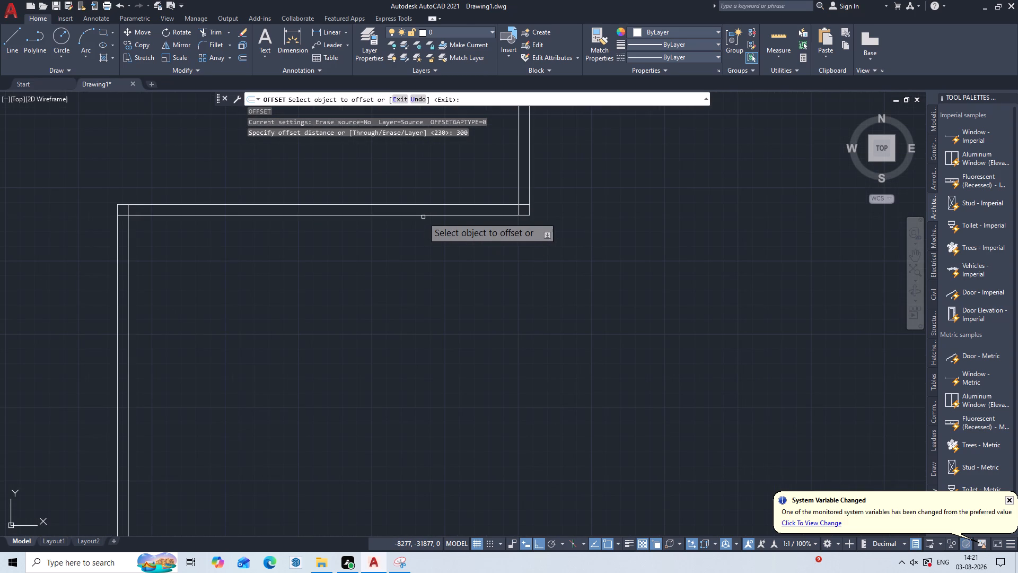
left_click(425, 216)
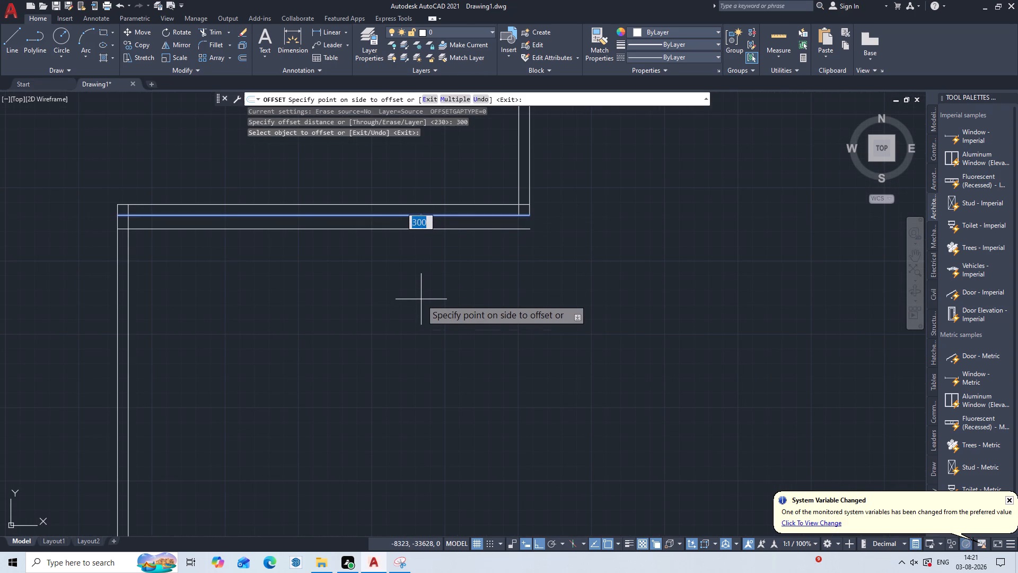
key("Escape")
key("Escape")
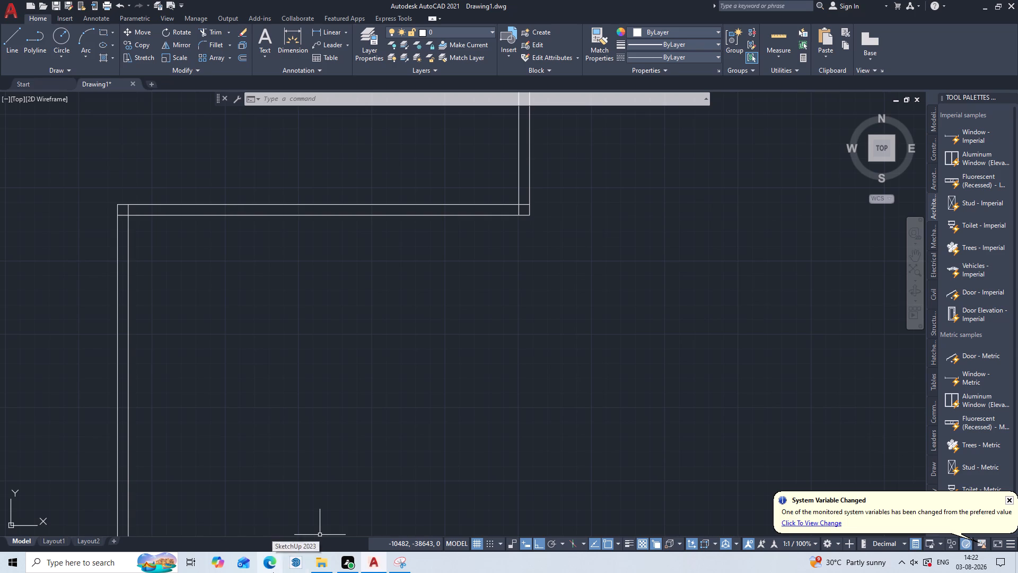
Offset the inner line of the left wing's top wall 3000 mm downward.
scroll(378, 377, "down", 2)
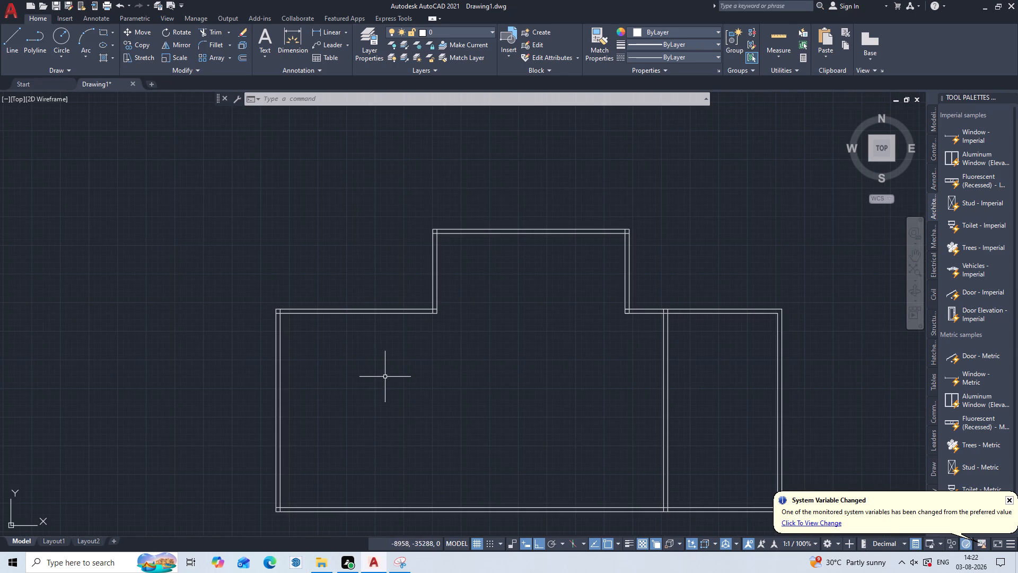
scroll(391, 379, "up", 1)
key("o")
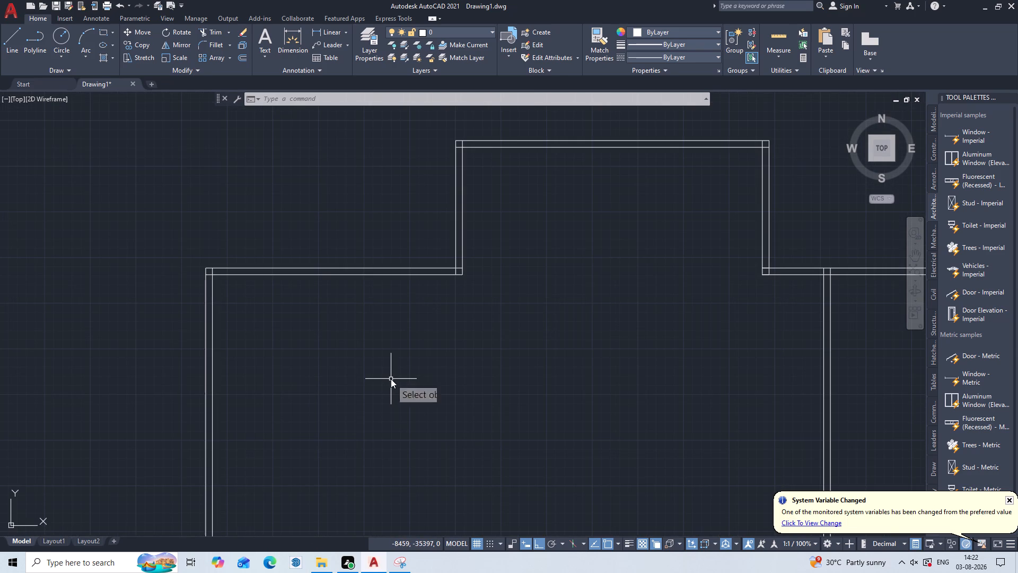
key("Return")
type("3000")
key("Return")
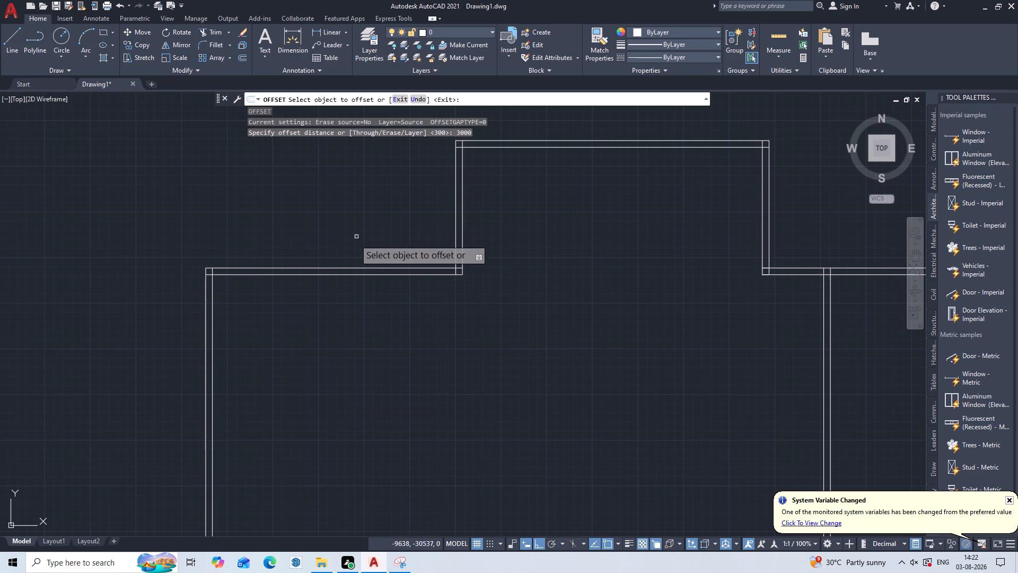
left_click(345, 276)
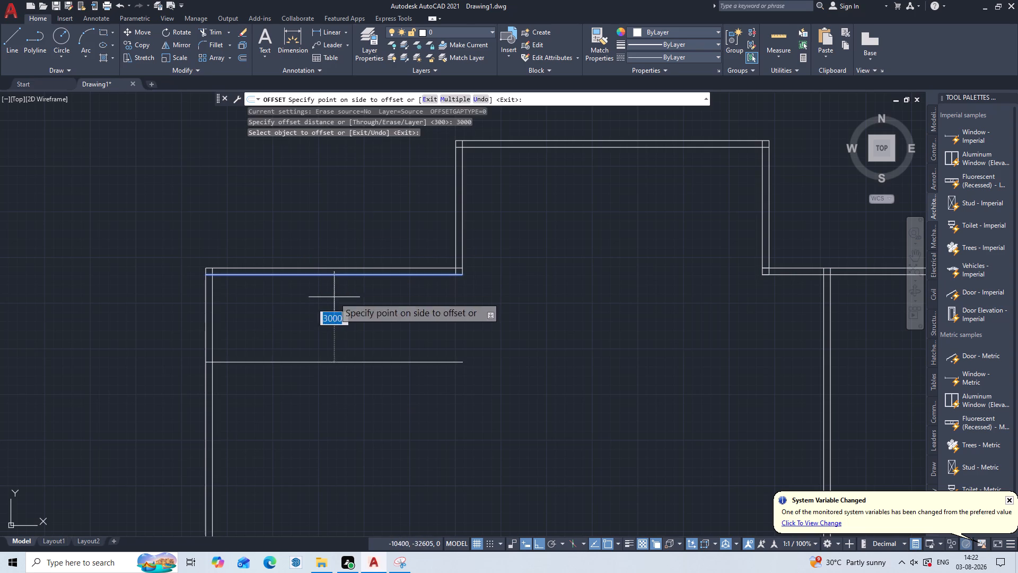
left_click(328, 321)
key("Escape")
key("Escape")
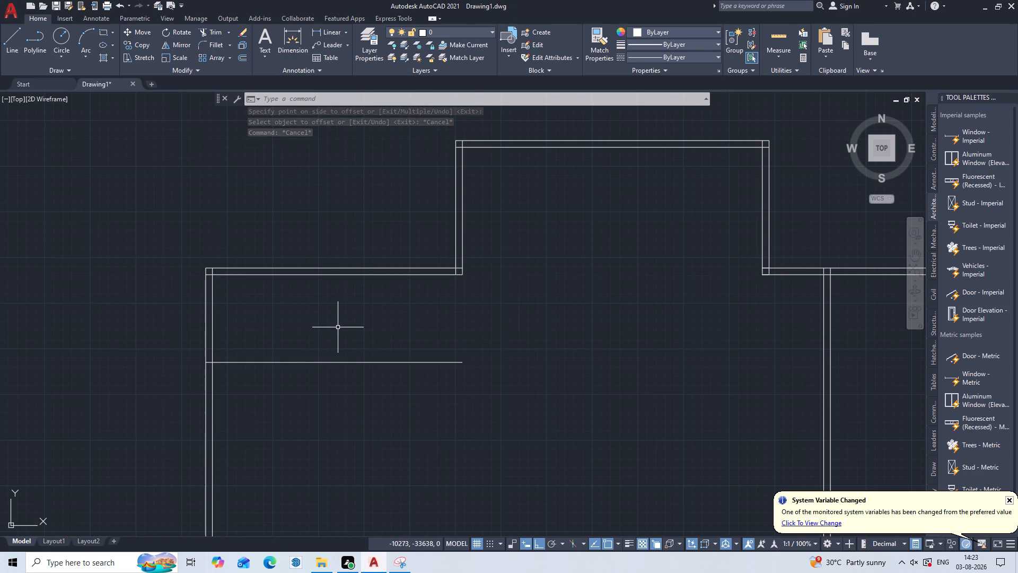
Offset the inner line of the left outer wall 4585 mm to the right, into the building.
key("o")
key("Return")
type("458")
key("5")
key("Return")
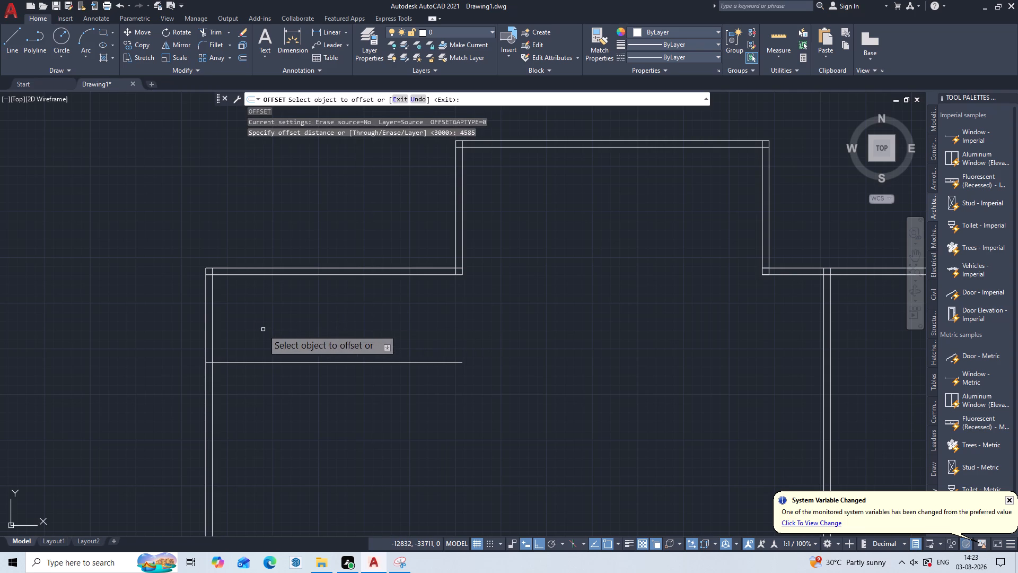
middle_click_drag(263, 329, 344, 314)
scroll(306, 315, "up", 1)
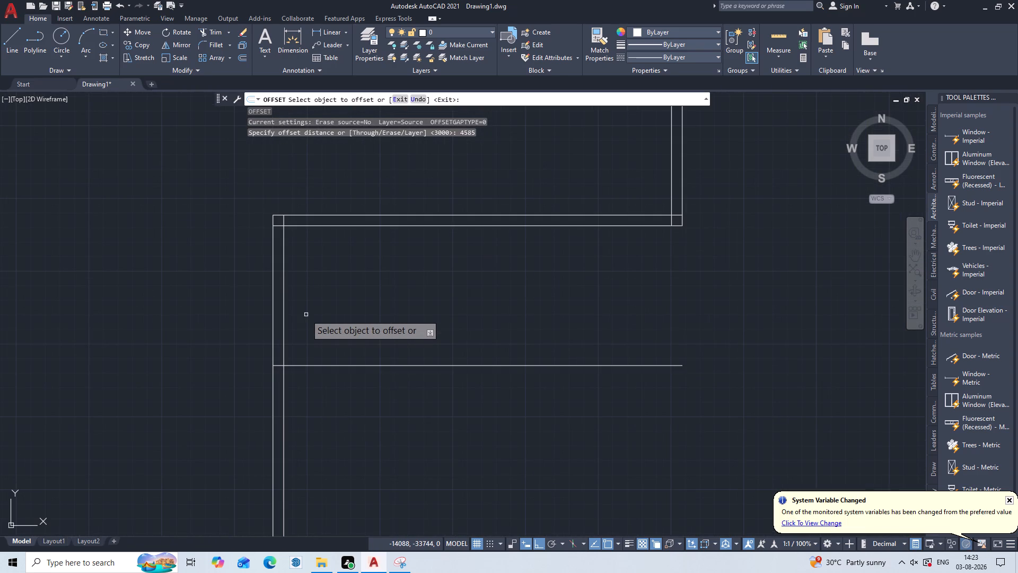
left_click(284, 343)
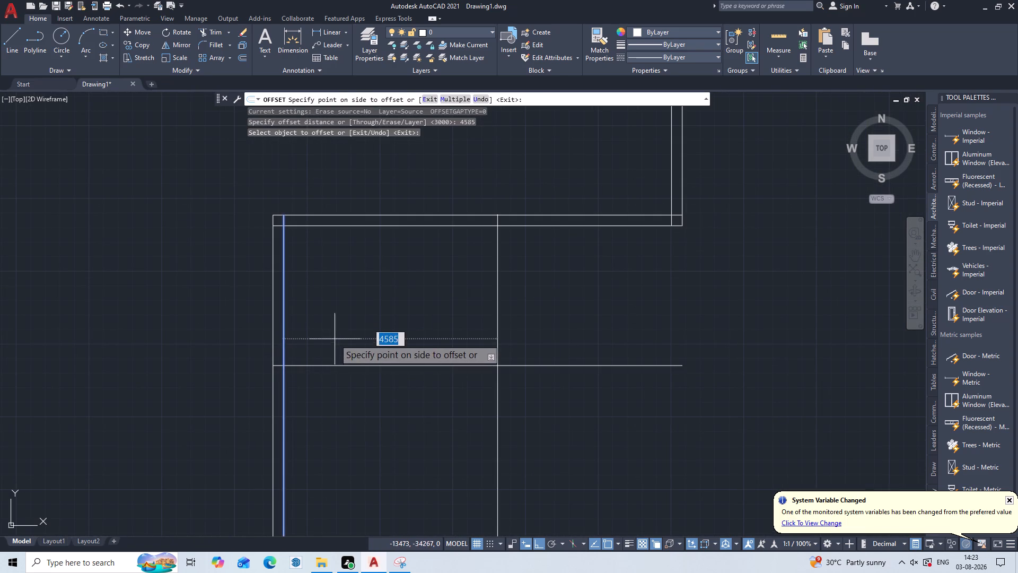
left_click(336, 340)
key("Escape")
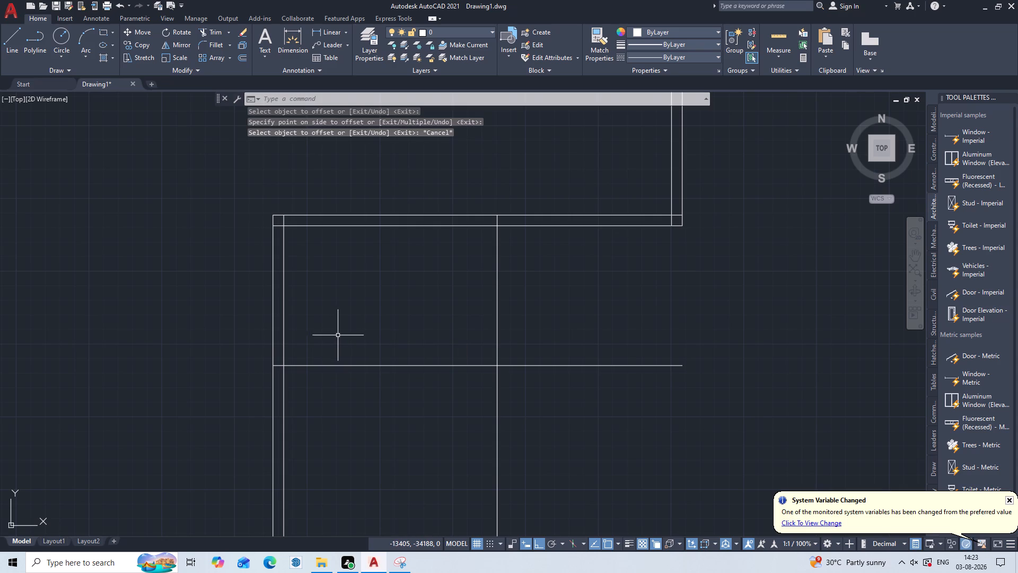
Offset the new vertical line in the left wing 230 mm to the right to form a partition wall.
key("o")
key("Return")
type("230")
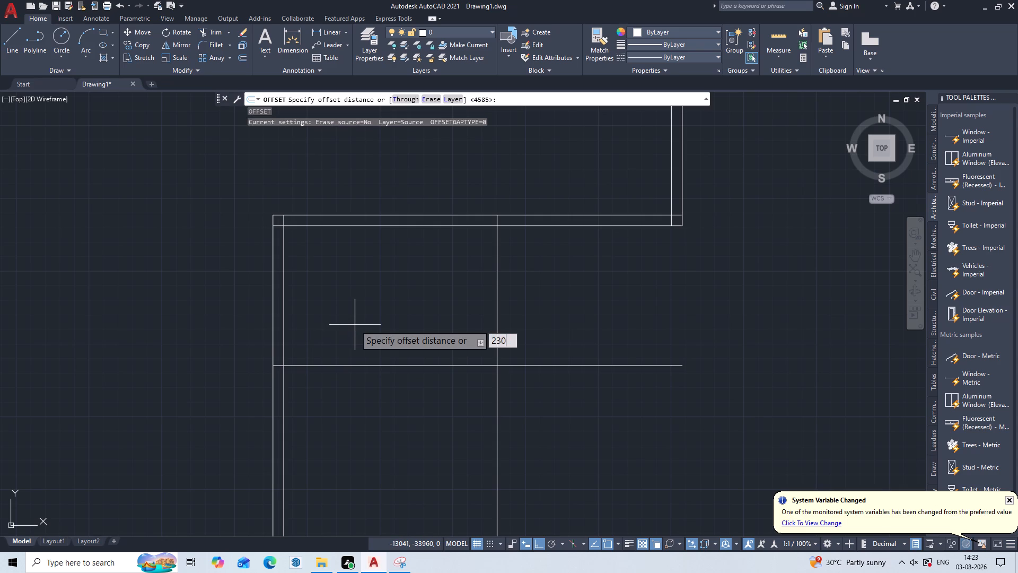
key("Return")
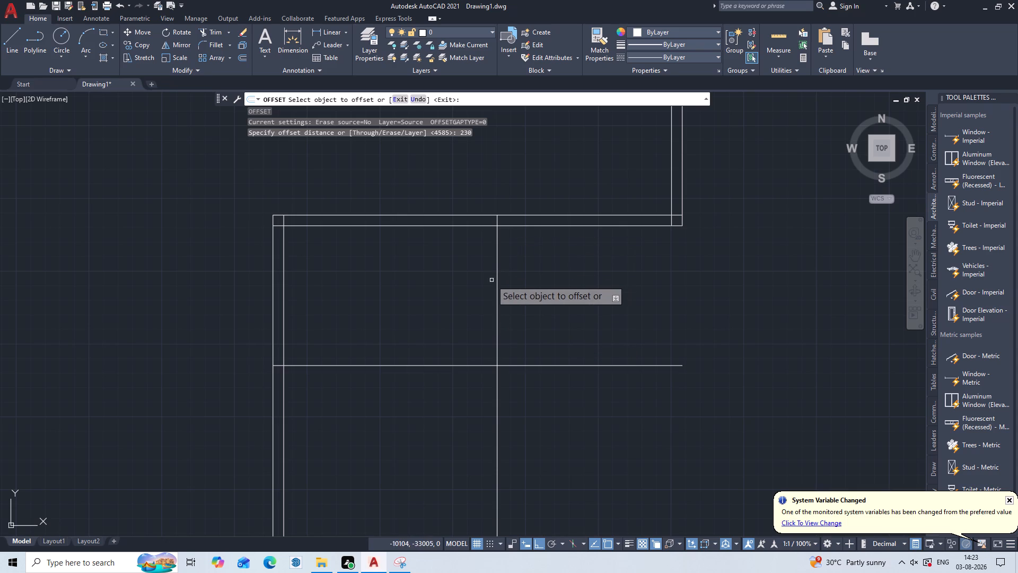
left_click(497, 302)
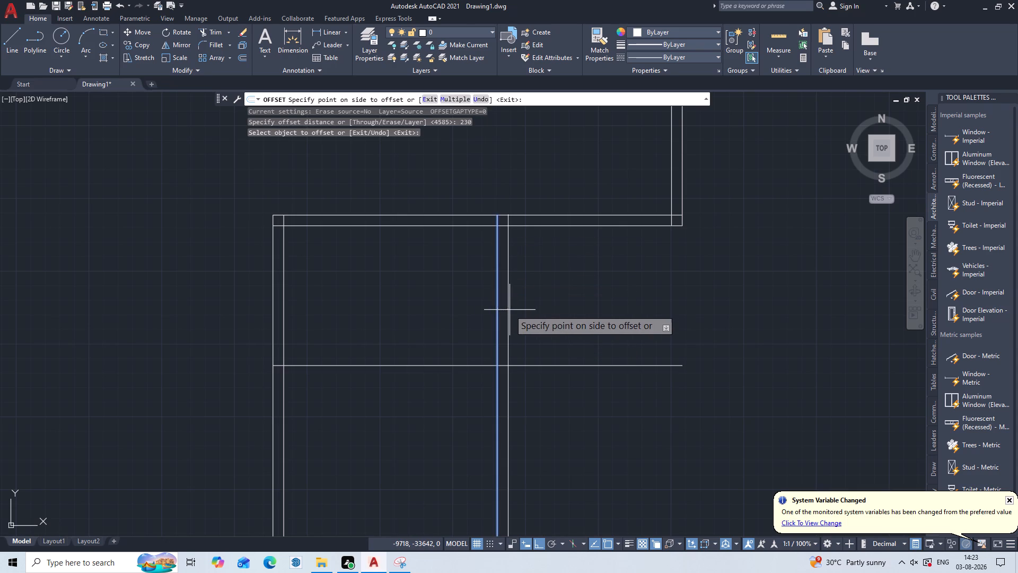
left_click(510, 310)
key("Escape")
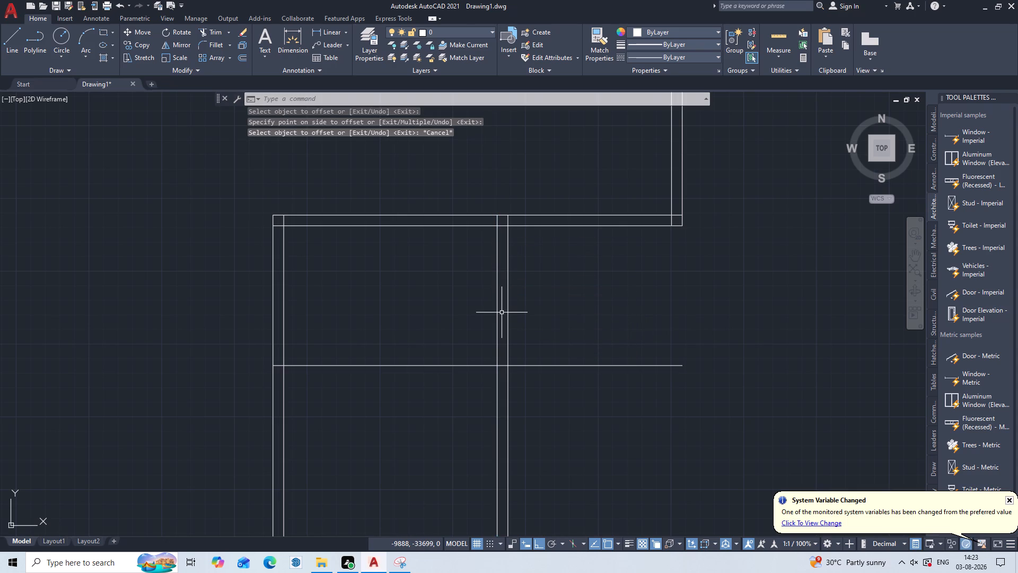
Offset the horizontal line below the left wing's top wall 230 mm downward to form a cross wall.
middle_click_drag(520, 303, 427, 304)
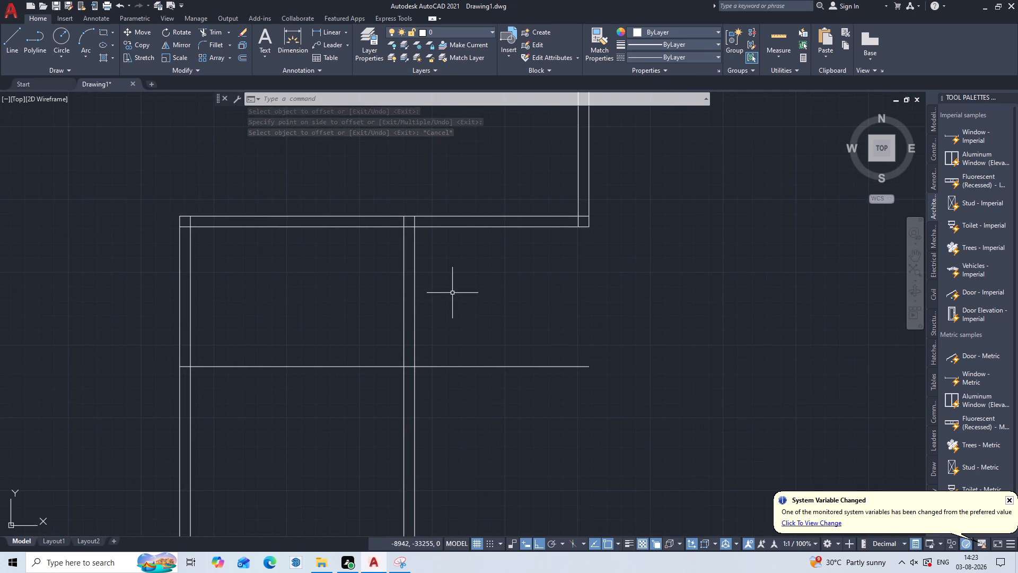
middle_click_drag(497, 326, 453, 296)
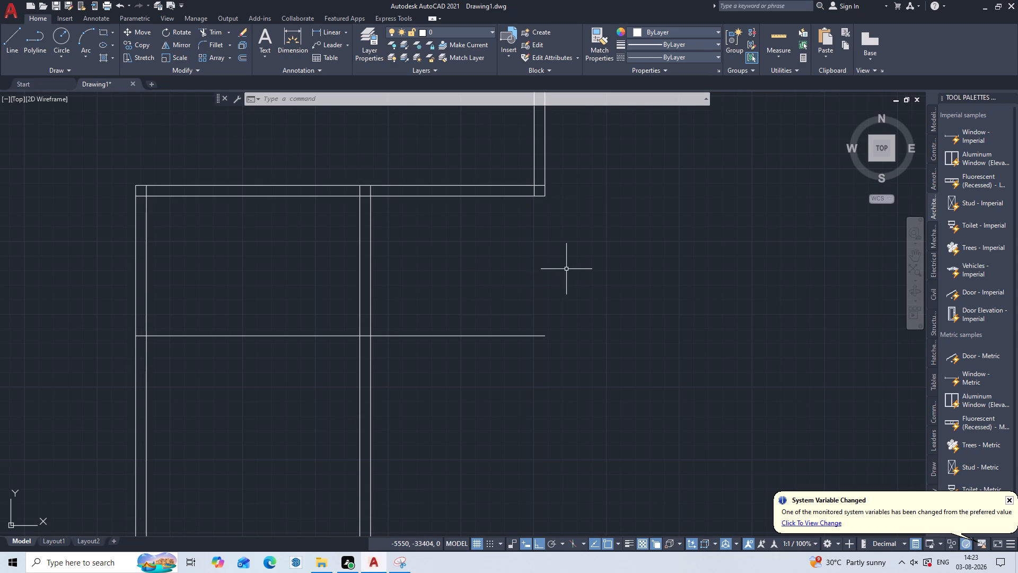
key("o")
key("Return")
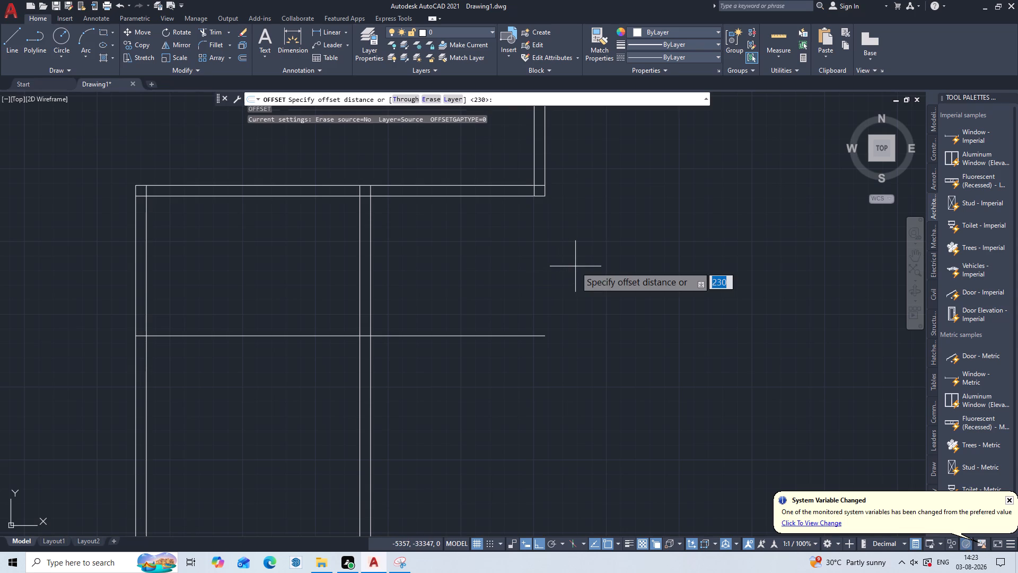
type("23")
key("0")
key("Return")
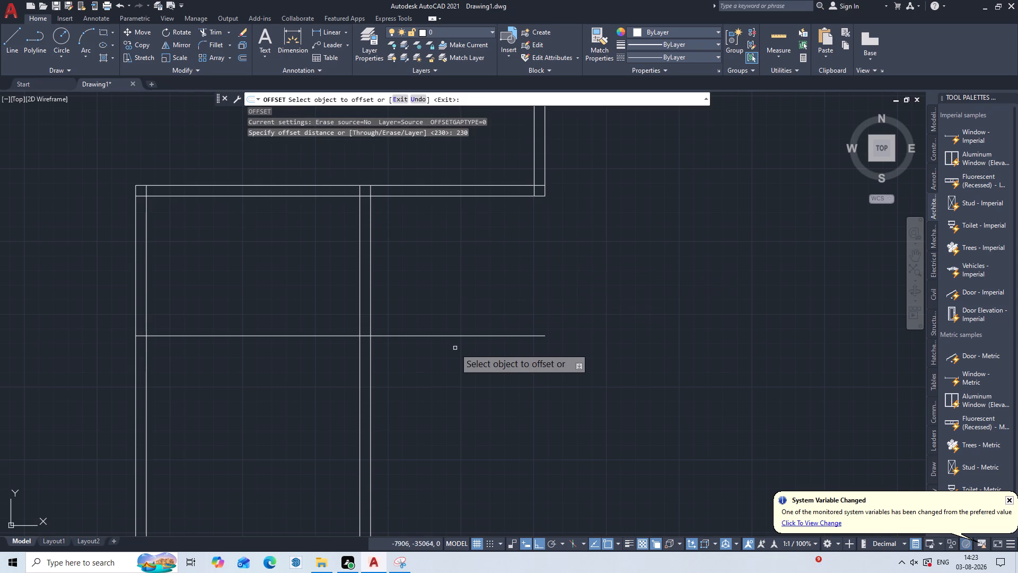
left_click(446, 336)
left_click(436, 361)
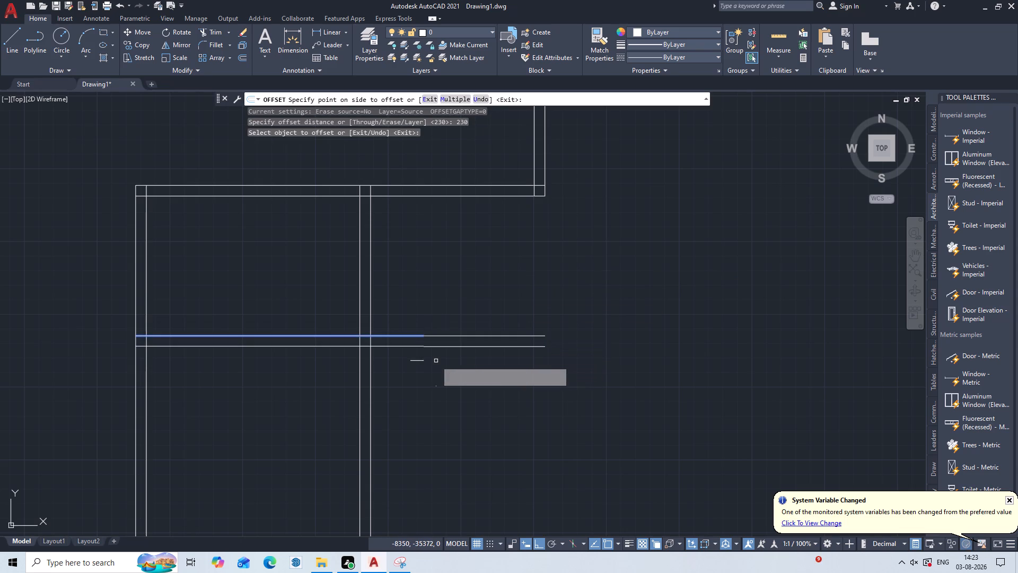
key("Escape")
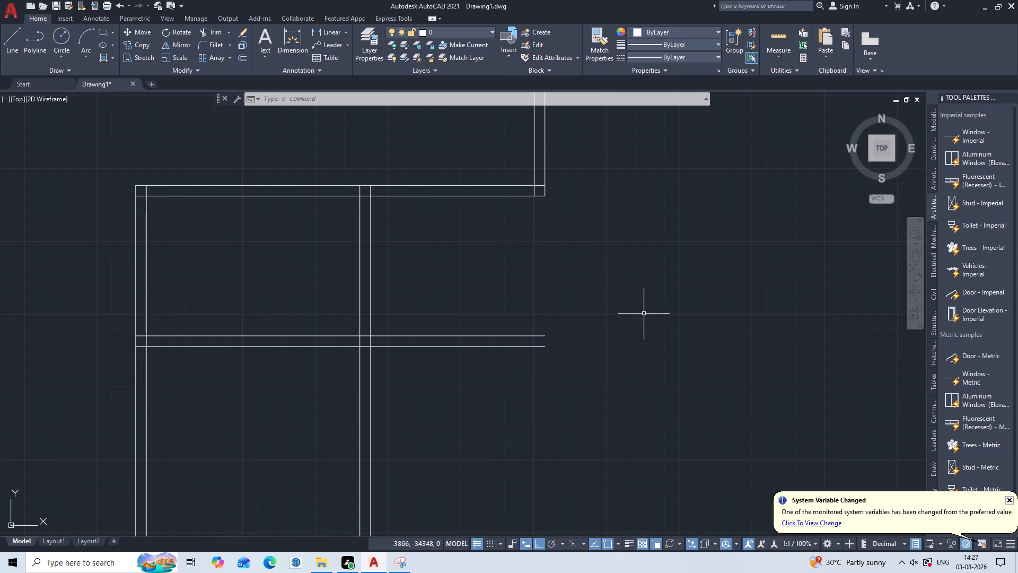
Extend both lines of the upper block's left wall down to the lower line of the left wing's cross wall.
scroll(644, 314, "down", 2)
middle_click_drag(624, 330, 618, 266)
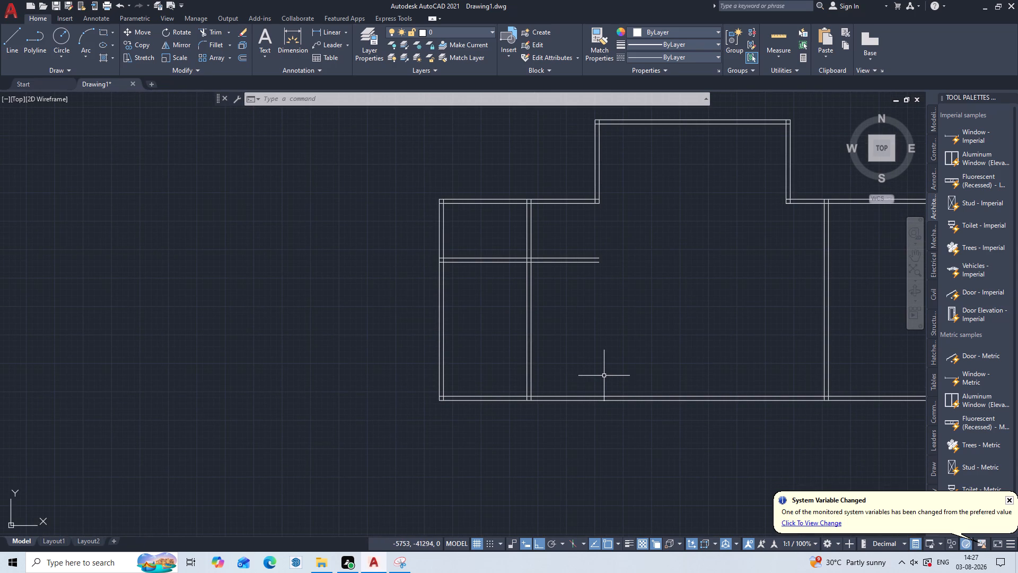
type("EX")
key("Return")
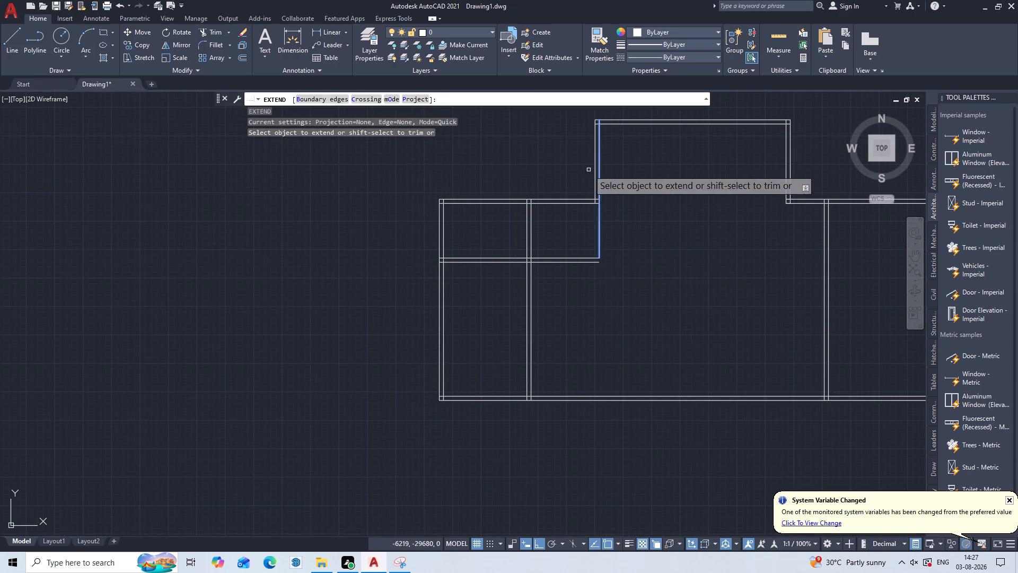
left_click(591, 176)
left_click(641, 175)
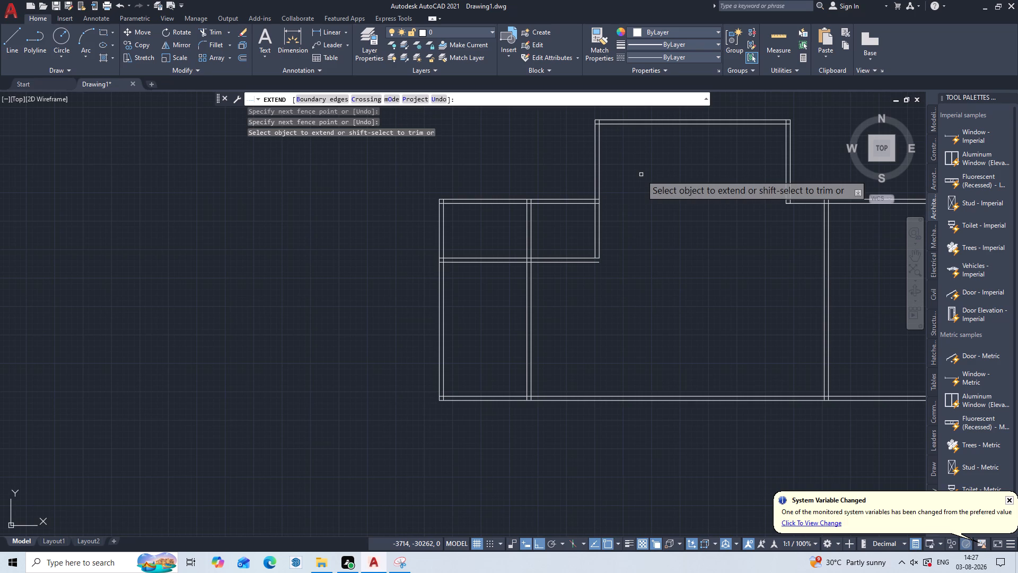
left_click(584, 230)
left_click(610, 242)
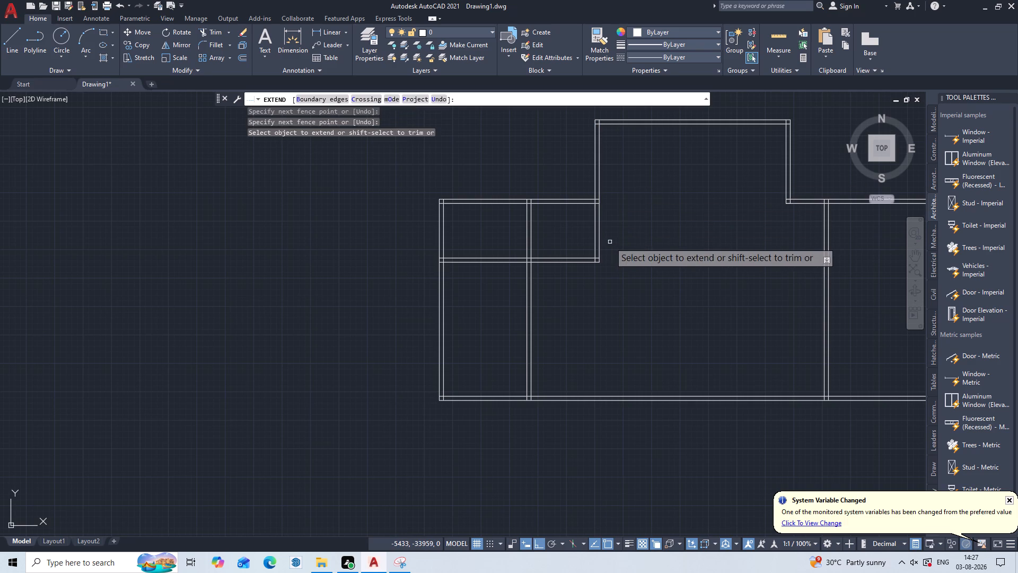
key("Escape")
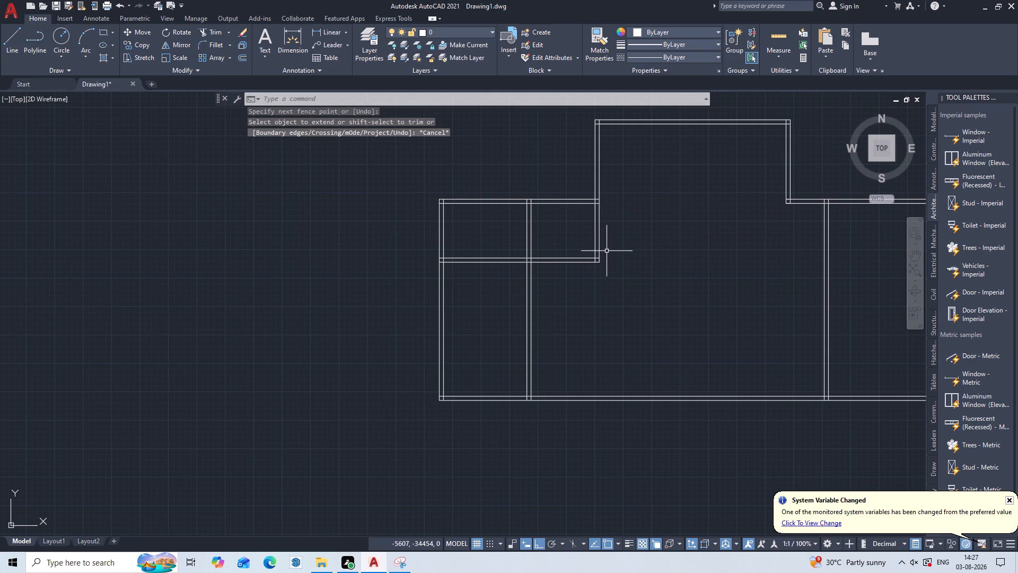
Offset the lower line of the left wing's cross wall 3635 mm downward.
middle_click_drag(609, 244, 662, 266)
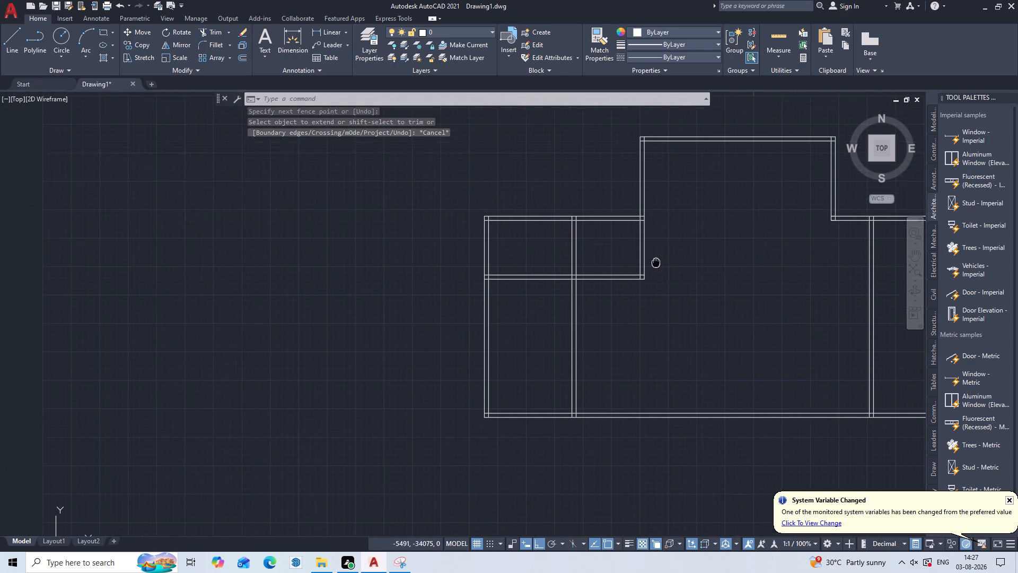
middle_click_drag(662, 266, 672, 273)
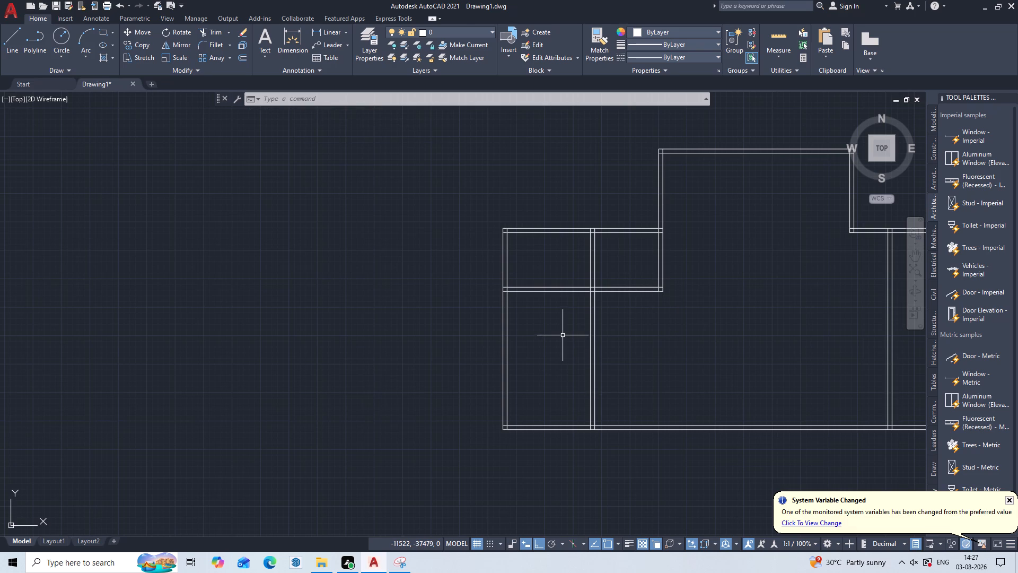
middle_click_drag(563, 335, 557, 293)
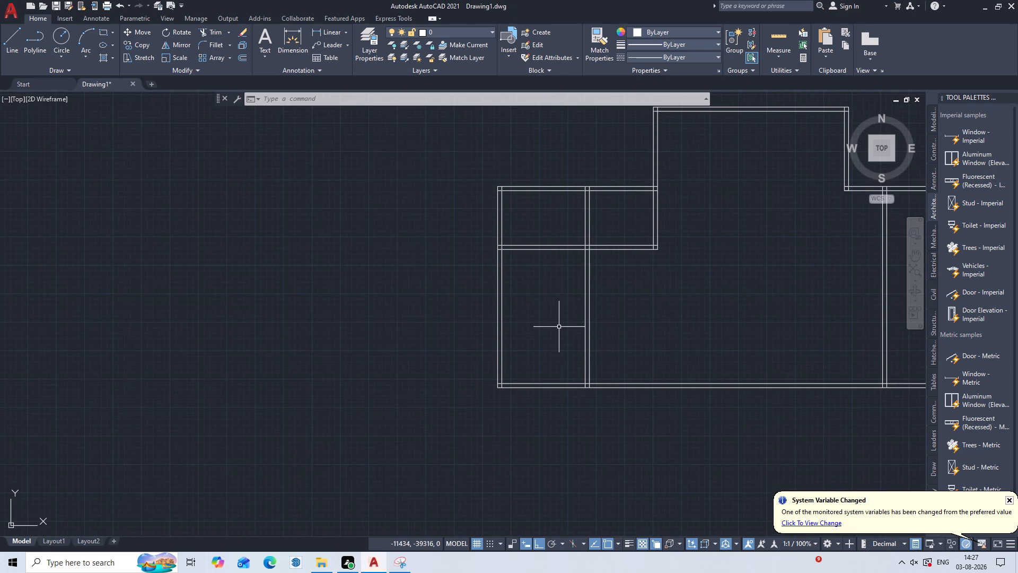
key("o")
key("Return")
type("36")
key("3")
key("5")
key("Return")
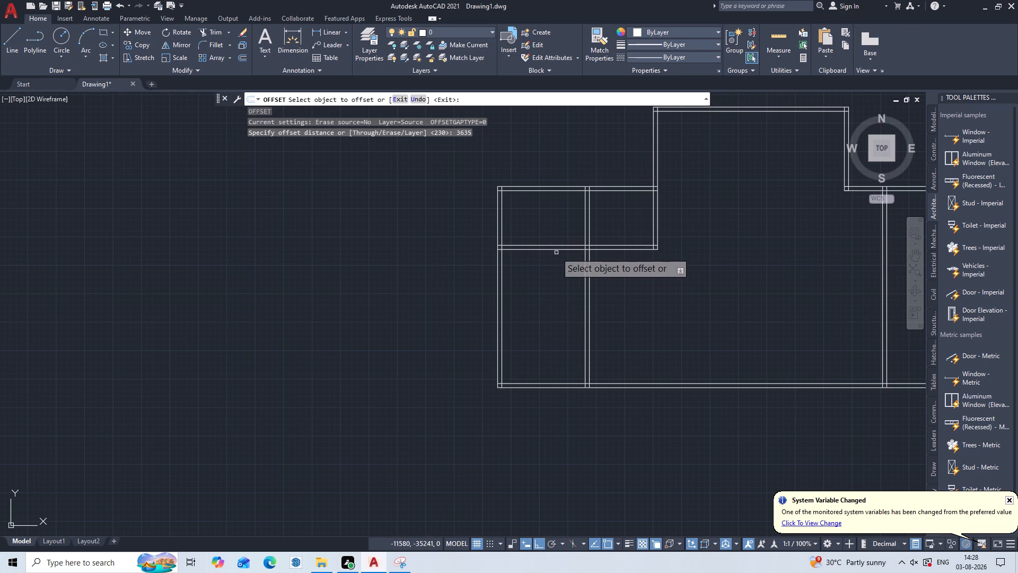
scroll(559, 249, "up", 2)
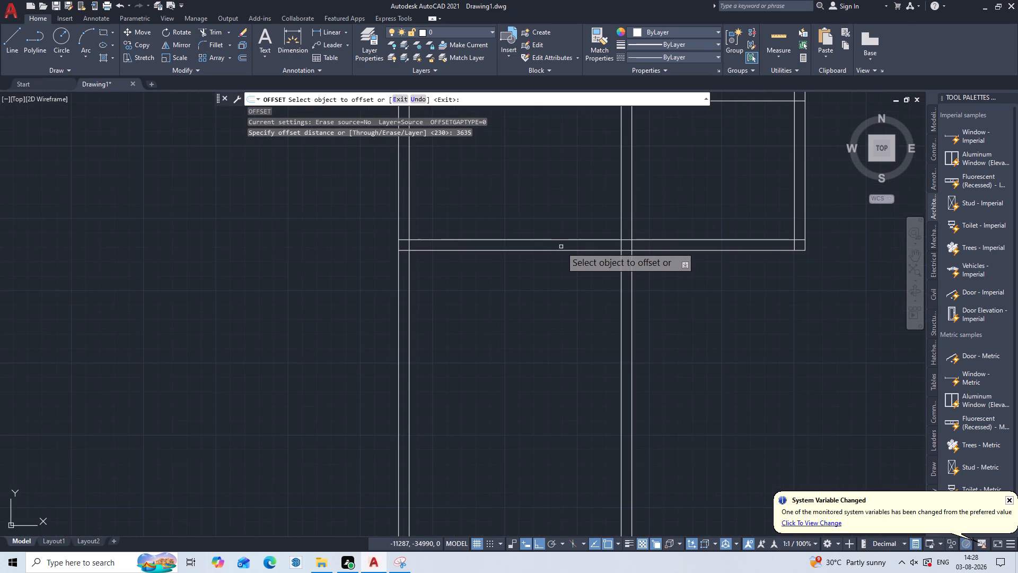
left_click(559, 251)
left_click(540, 316)
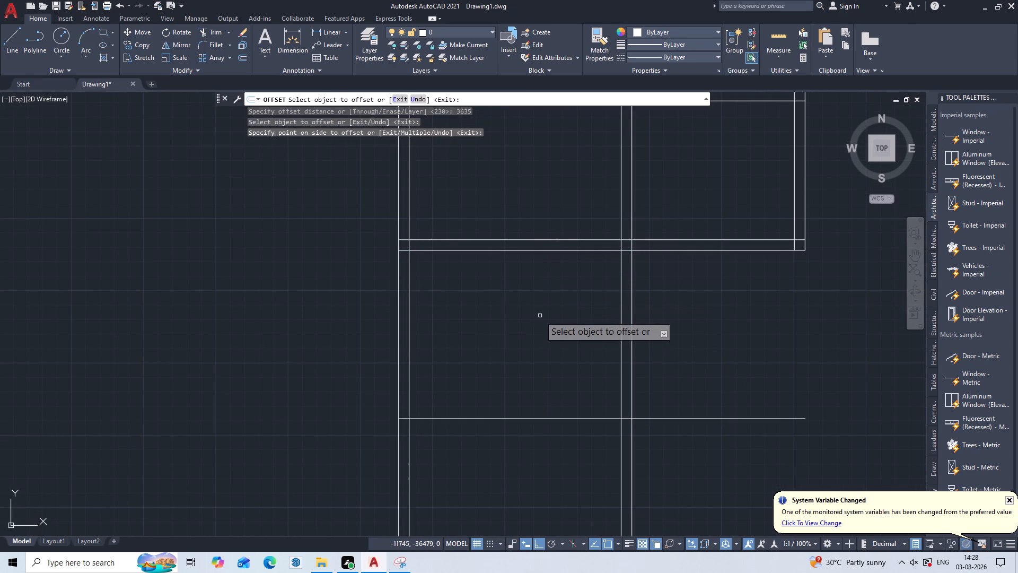
scroll(540, 316, "down", 2)
key("Escape")
Offset the new horizontal line in the left wing 230 mm downward to form a second cross wall.
key("o")
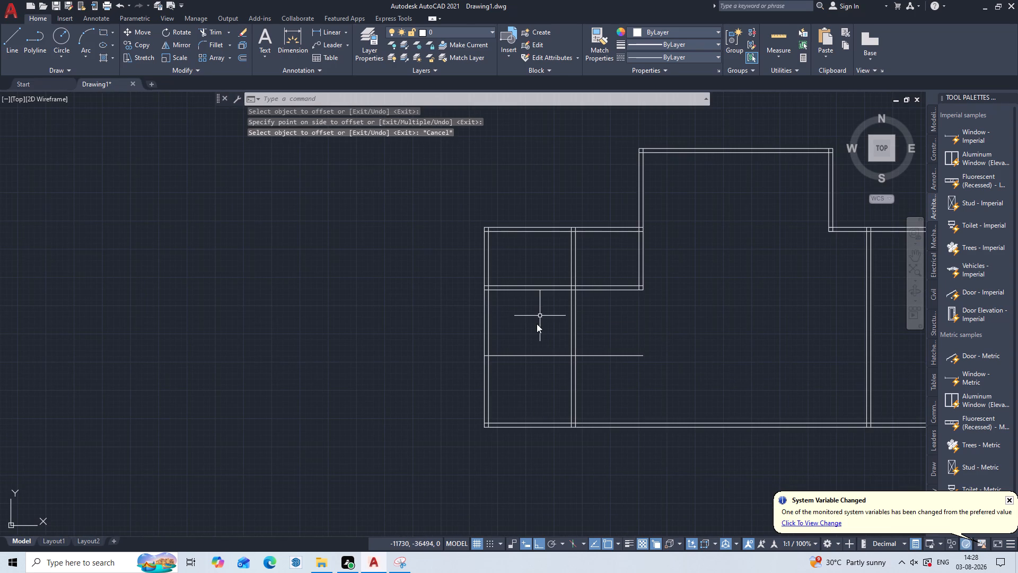
key("Return")
key("2")
key("3")
key("0")
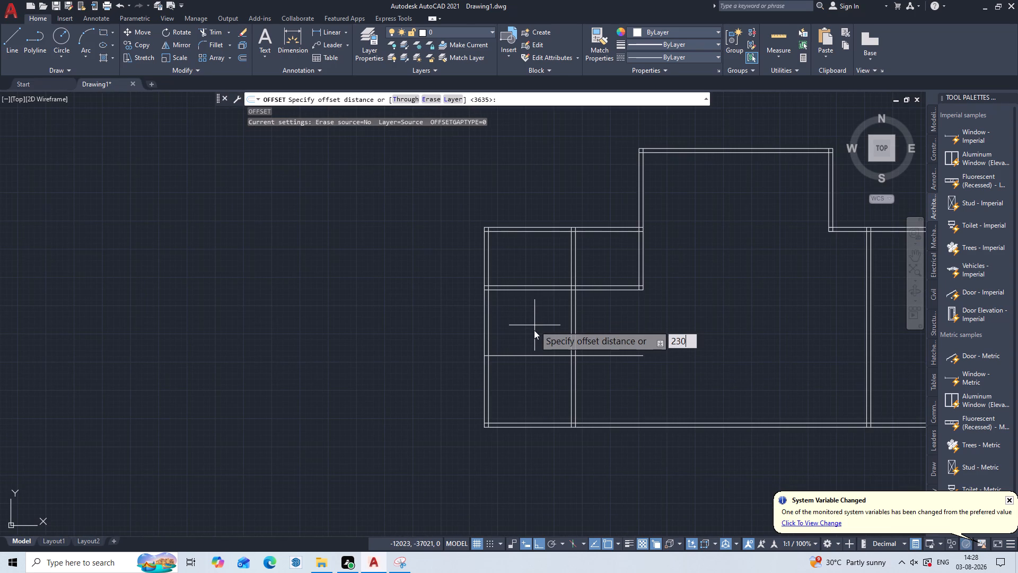
key("Return")
scroll(542, 312, "up", 1)
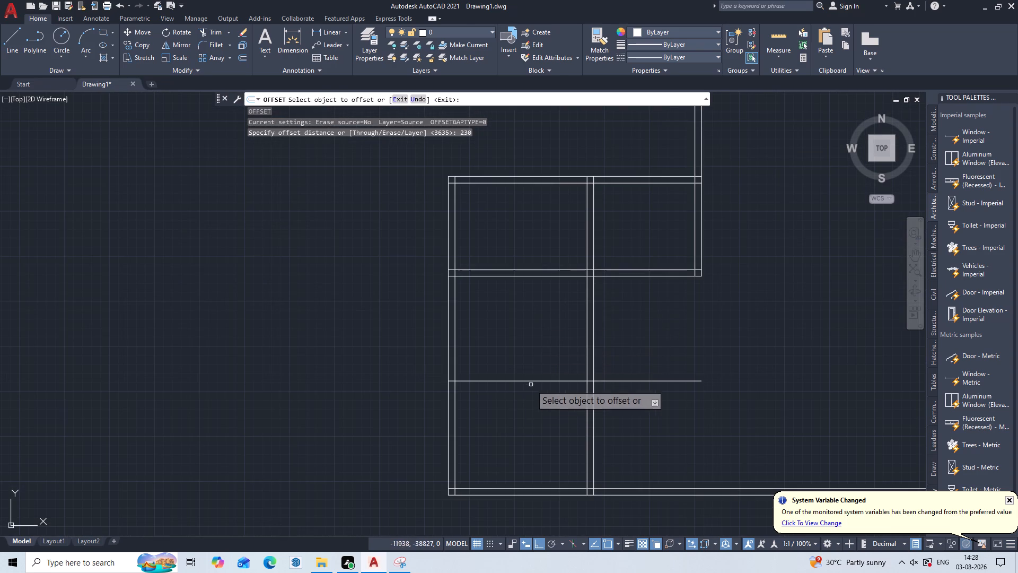
left_click(533, 383)
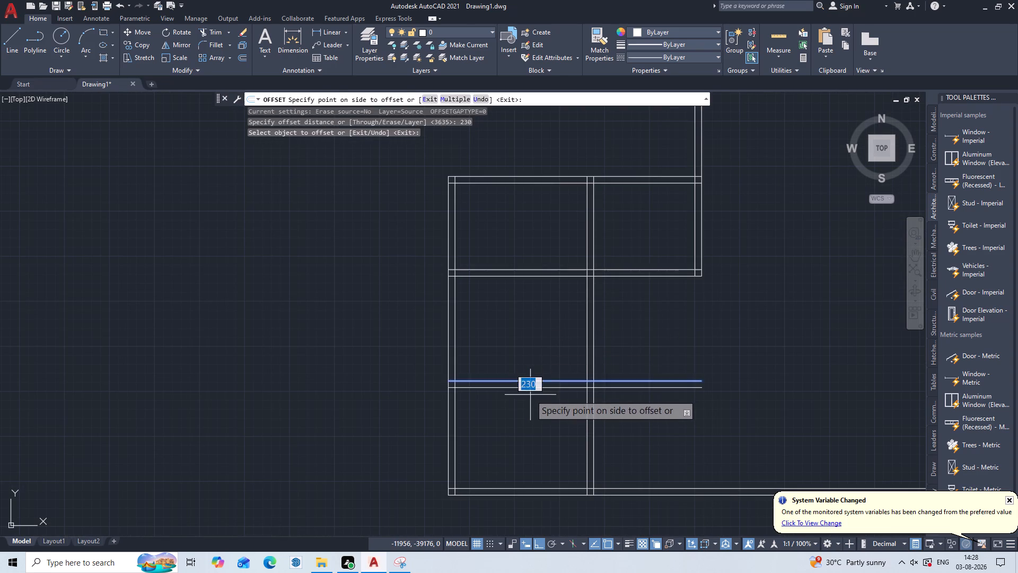
left_click(530, 395)
key("Escape")
scroll(532, 395, "down", 1)
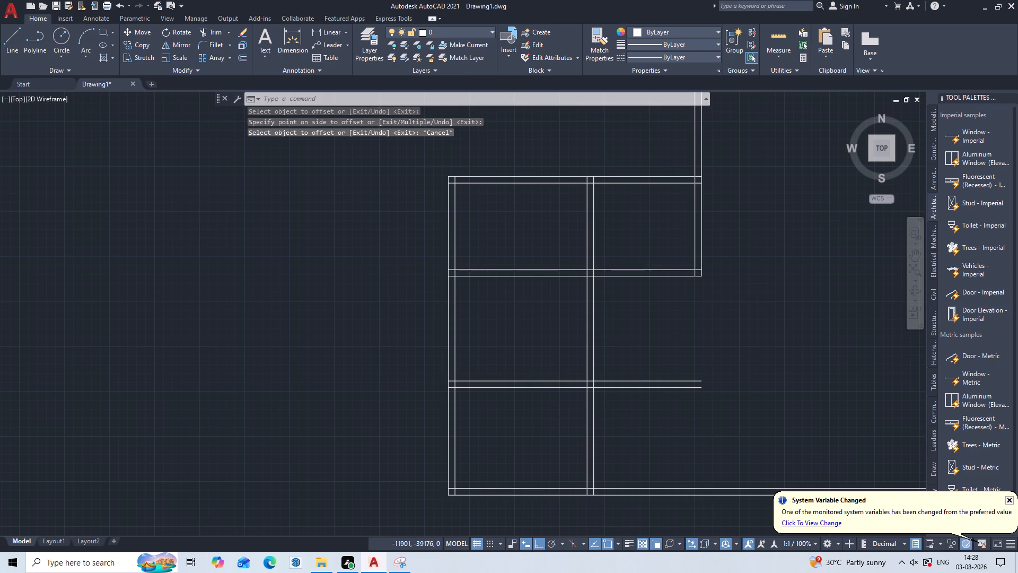
Measure the clear distance between the bottom outer wall and the lower cross wall along the left outer wall with a linear dimension.
middle_click_drag(532, 395, 566, 306)
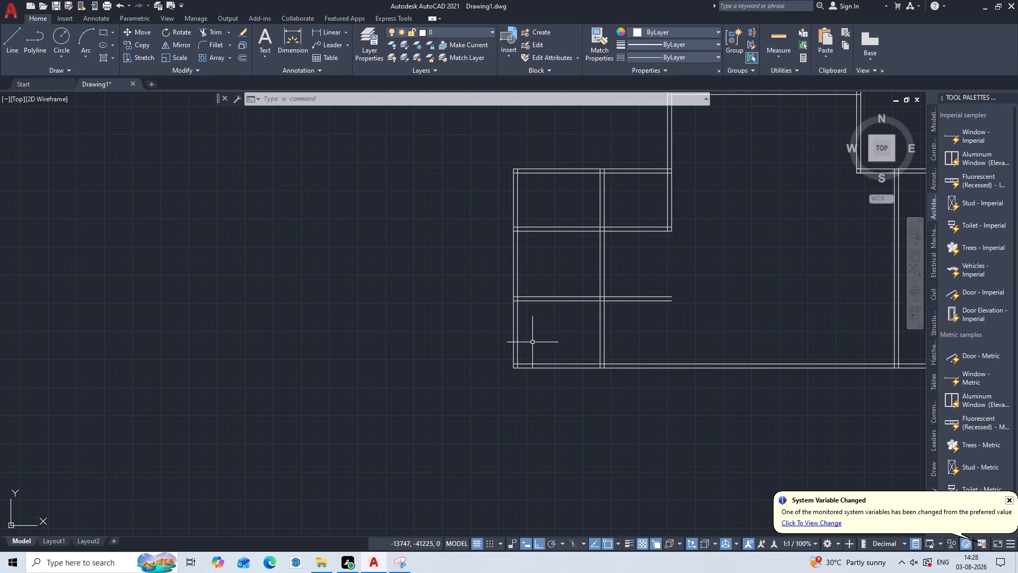
scroll(525, 337, "up", 2)
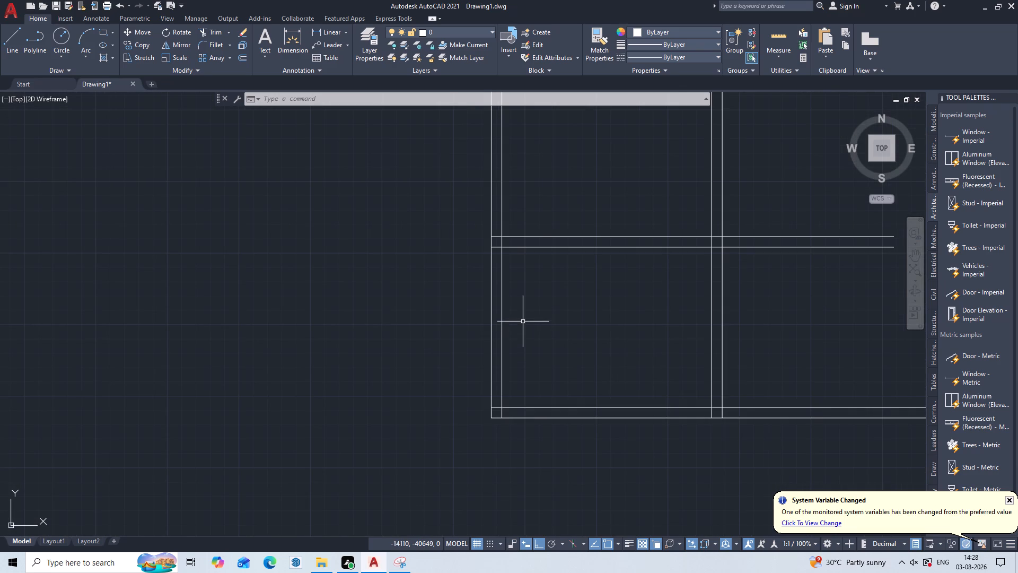
key("d")
key("l")
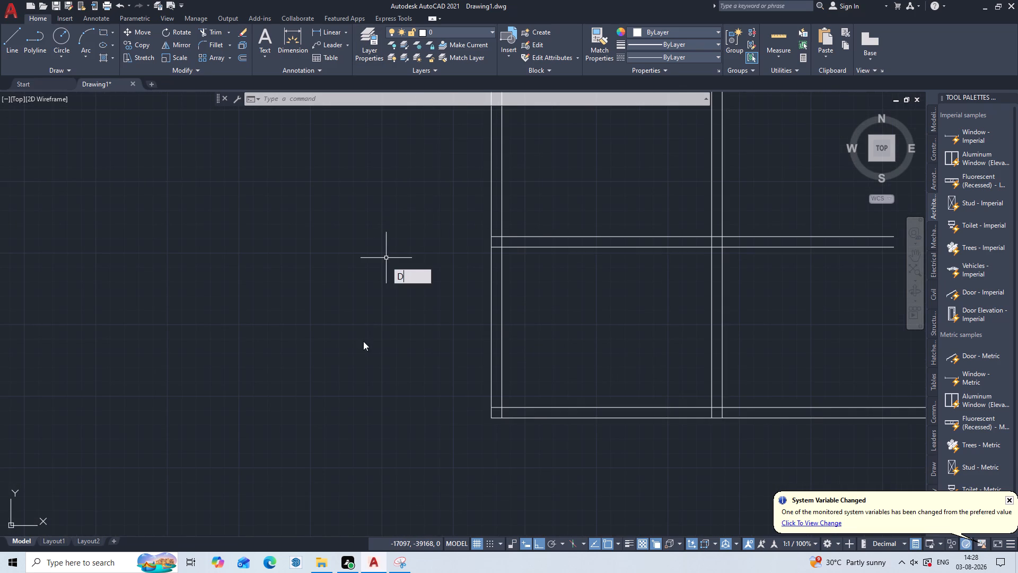
key("i")
key("Return")
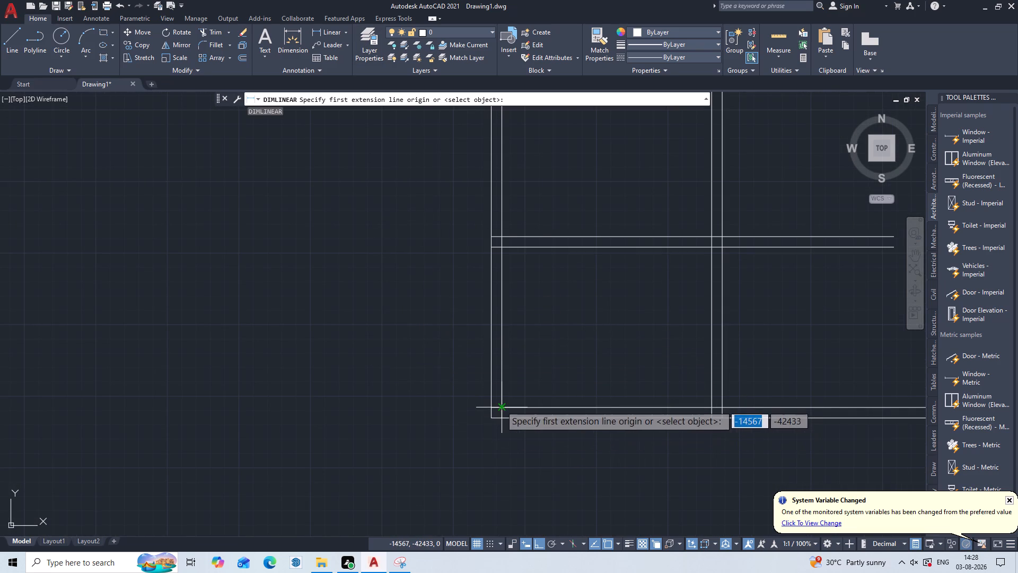
left_click(501, 405)
left_click_drag(501, 405, 497, 400)
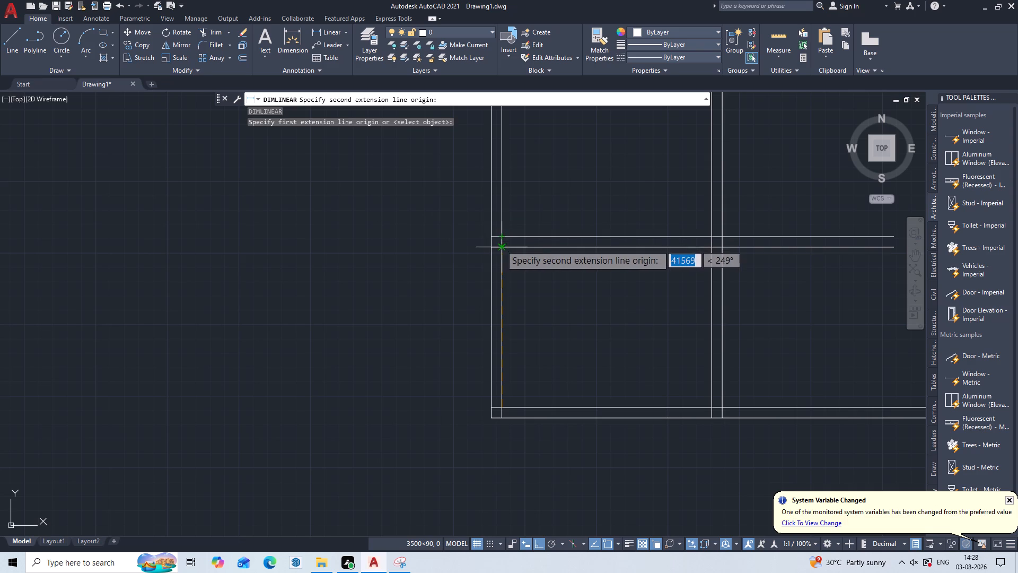
left_click(501, 245)
scroll(549, 289, "up", 4)
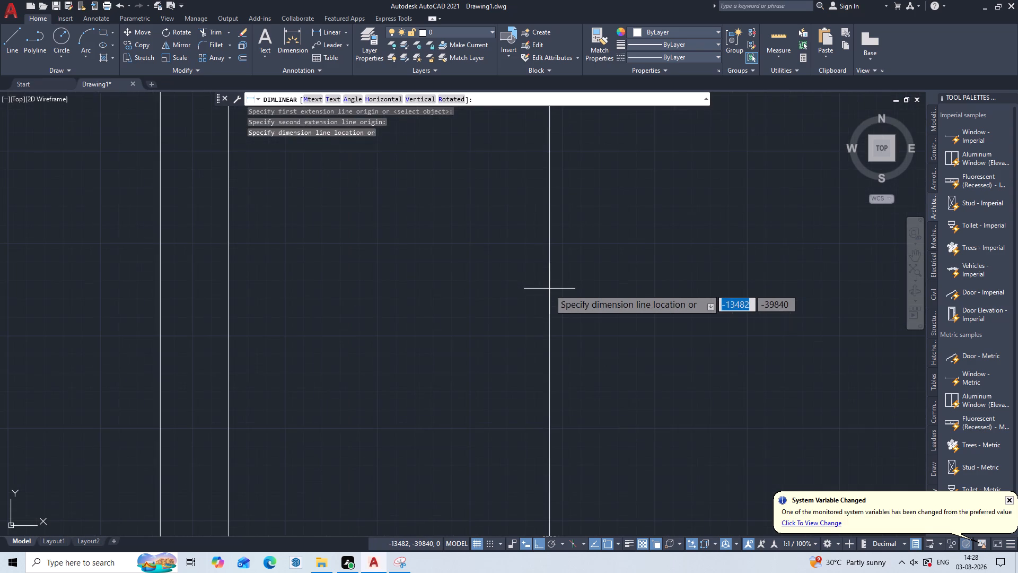
middle_click_drag(549, 289, 596, 89)
scroll(620, 176, "down", 1)
scroll(620, 176, "up", 2)
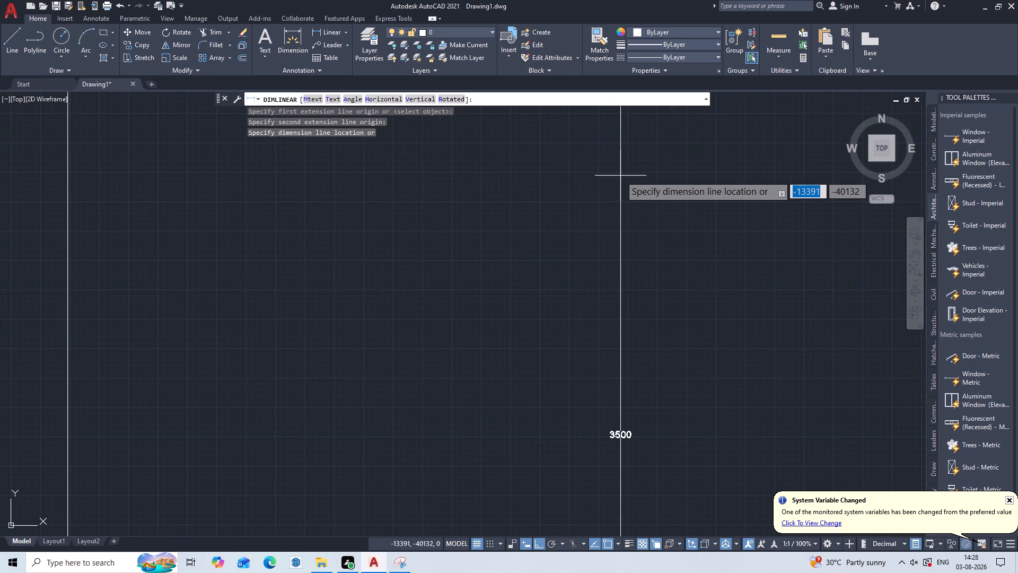
key("Escape")
Trim away both lines of the left wing's vertical partition between the upper and lower cross walls.
scroll(608, 198, "down", 5)
middle_click_drag(607, 210, 485, 378)
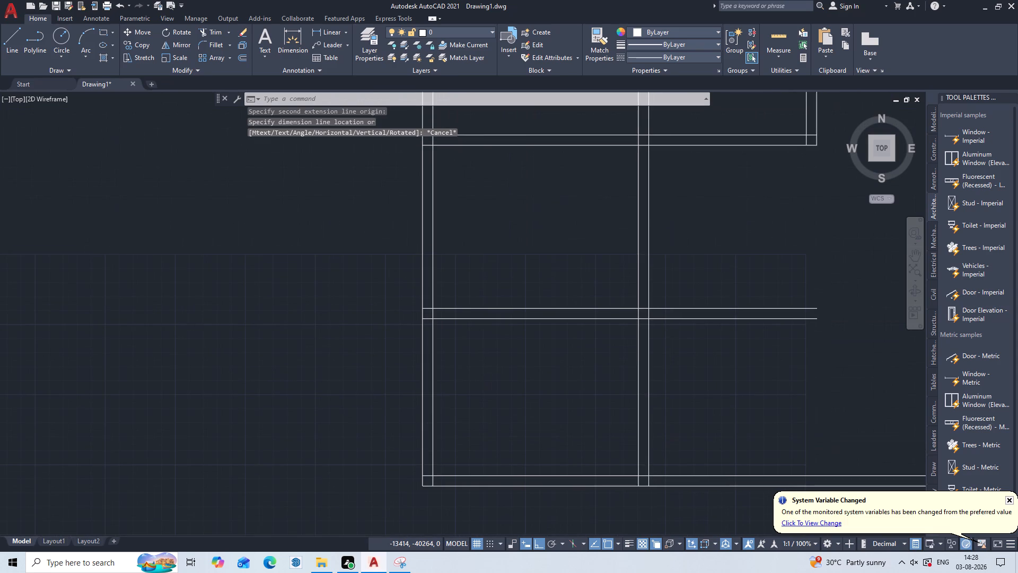
middle_click_drag(507, 324, 534, 362)
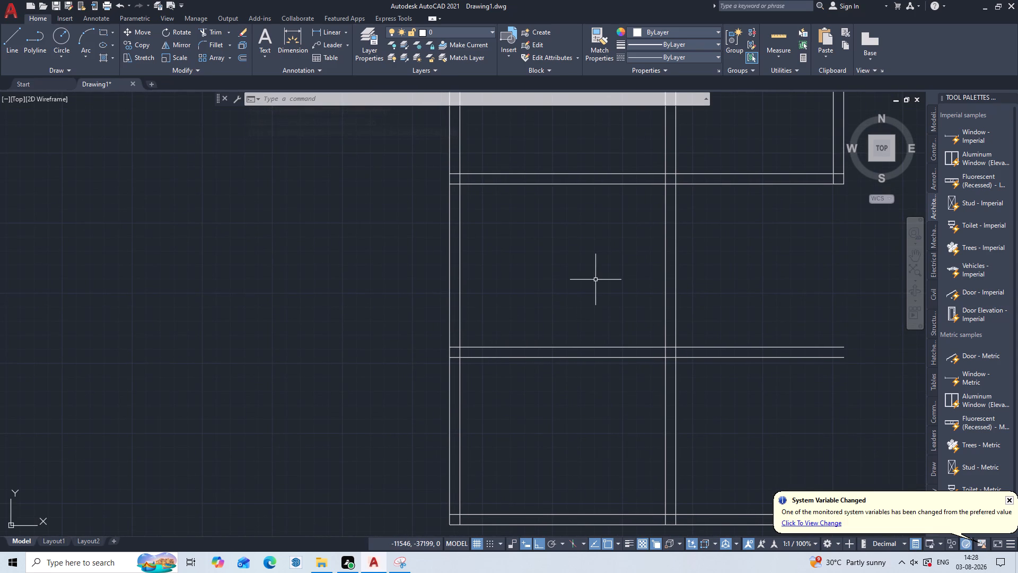
middle_click_drag(595, 280, 474, 369)
type("TR")
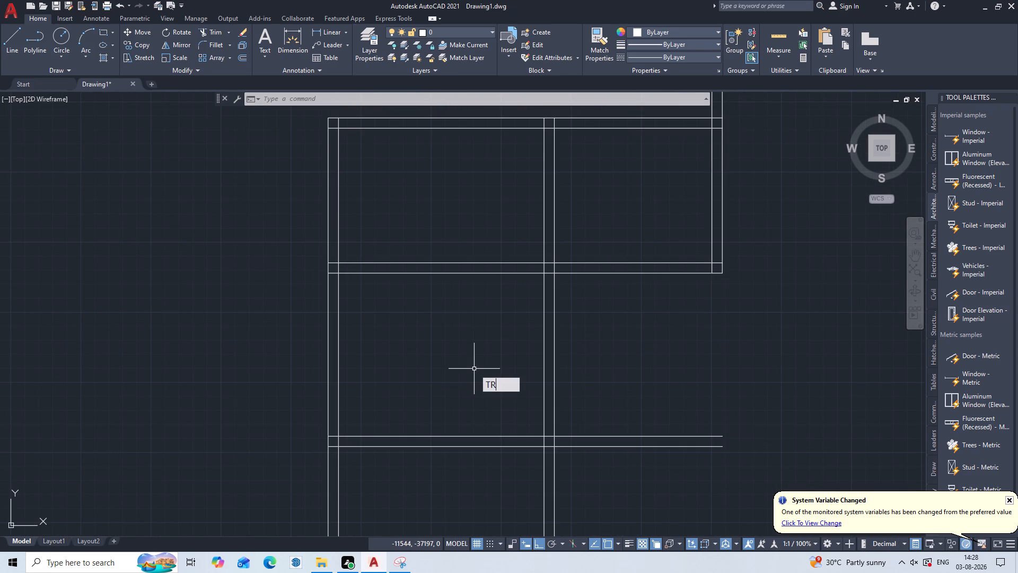
key("Return")
left_click_drag(592, 338, 572, 343)
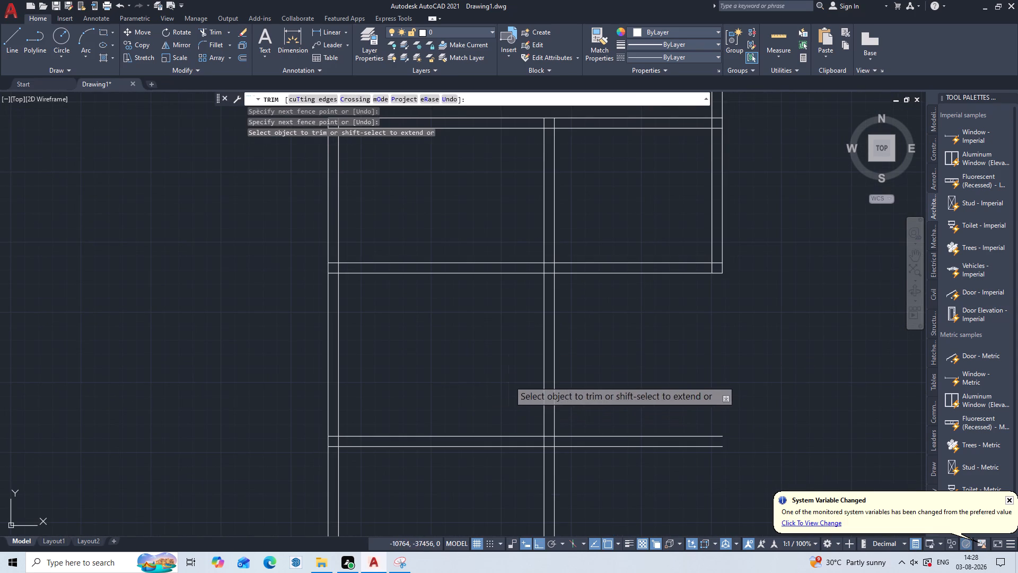
left_click(509, 380)
left_click(620, 334)
Trim away the vertical partition's lines below the lower cross wall, including the short pieces within the bottom outer wall.
middle_click_drag(601, 358, 560, 192)
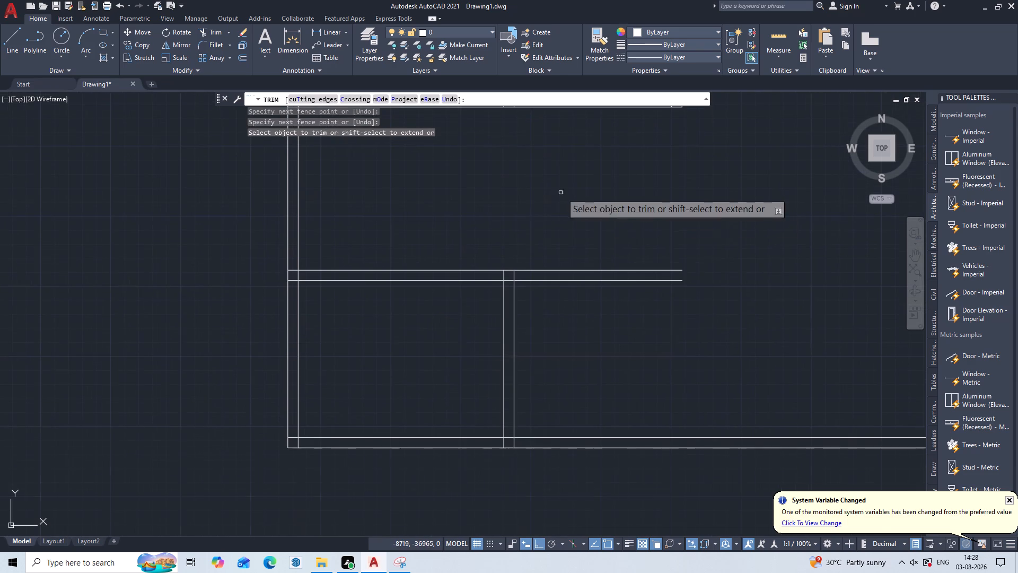
left_click(503, 343)
left_click(545, 337)
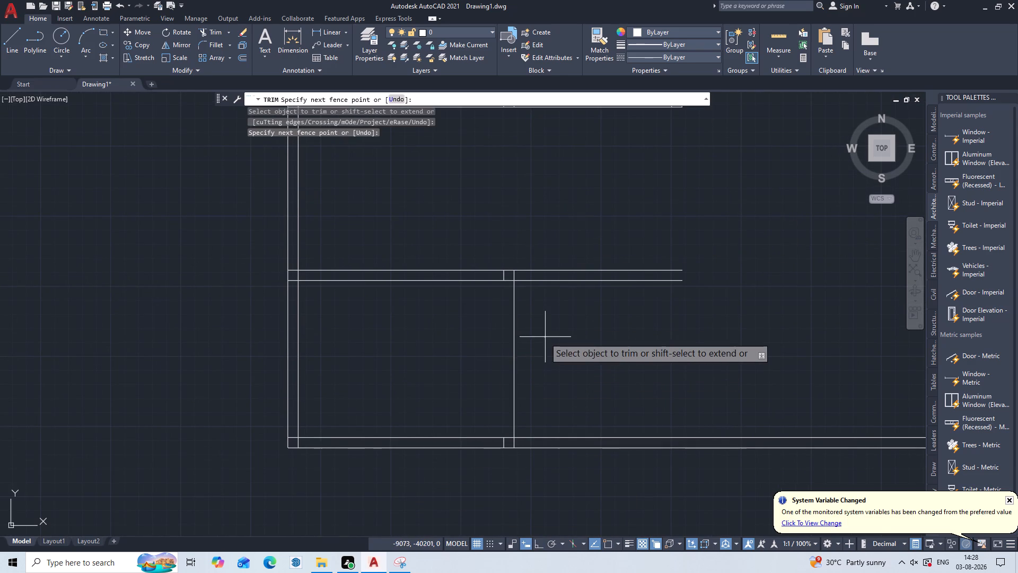
left_click(481, 388)
scroll(514, 424, "up", 2)
middle_click_drag(514, 424, 532, 355)
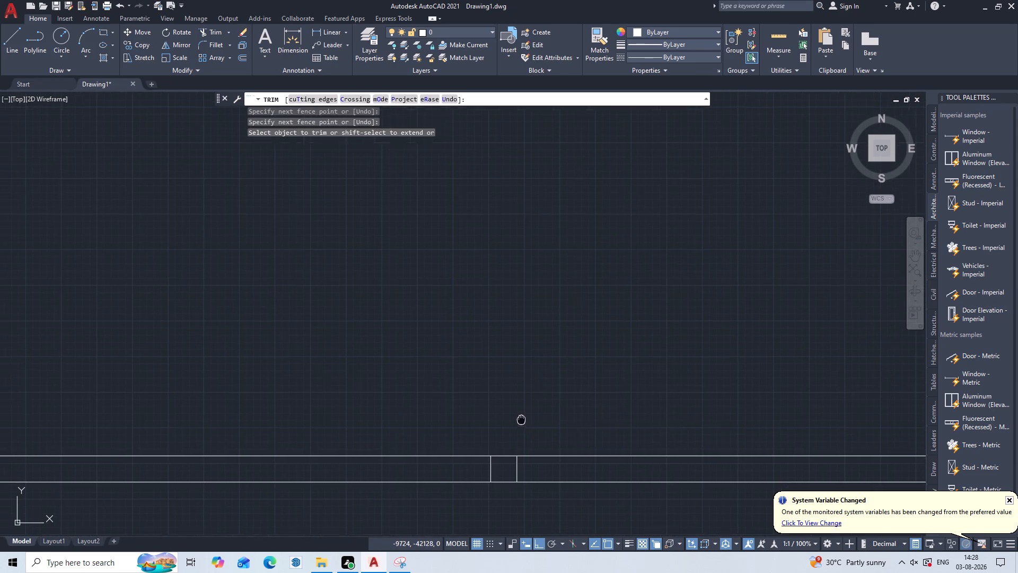
middle_click_drag(532, 355, 586, 244)
left_click(544, 296)
left_click(603, 293)
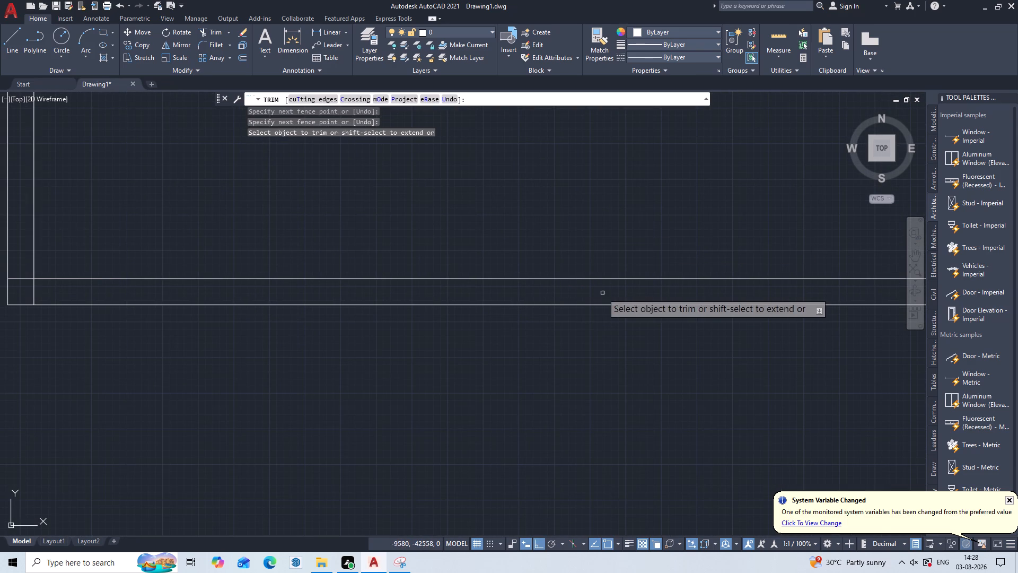
Trim away the short vertical partition pieces left inside the lower cross wall.
scroll(598, 235, "down", 3)
middle_click_drag(598, 233, 584, 358)
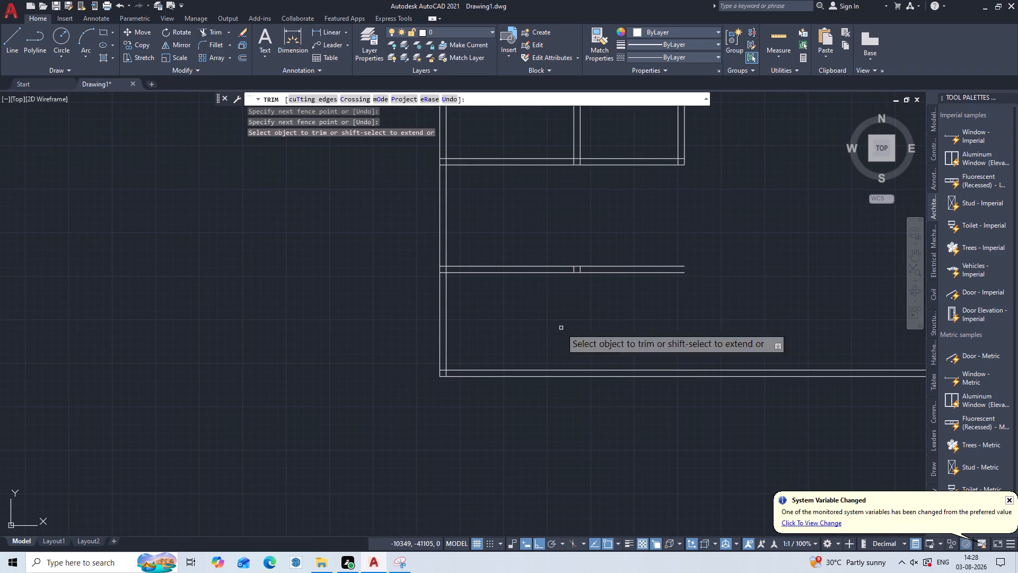
middle_click_drag(554, 316, 524, 369)
scroll(552, 321, "up", 1)
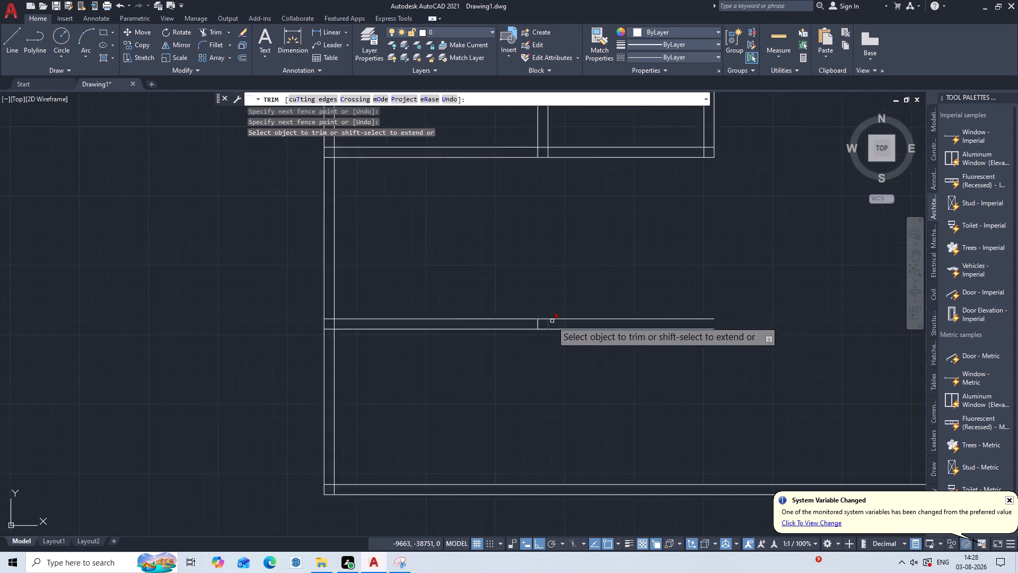
scroll(552, 321, "up", 2)
left_click(504, 331)
left_click(550, 332)
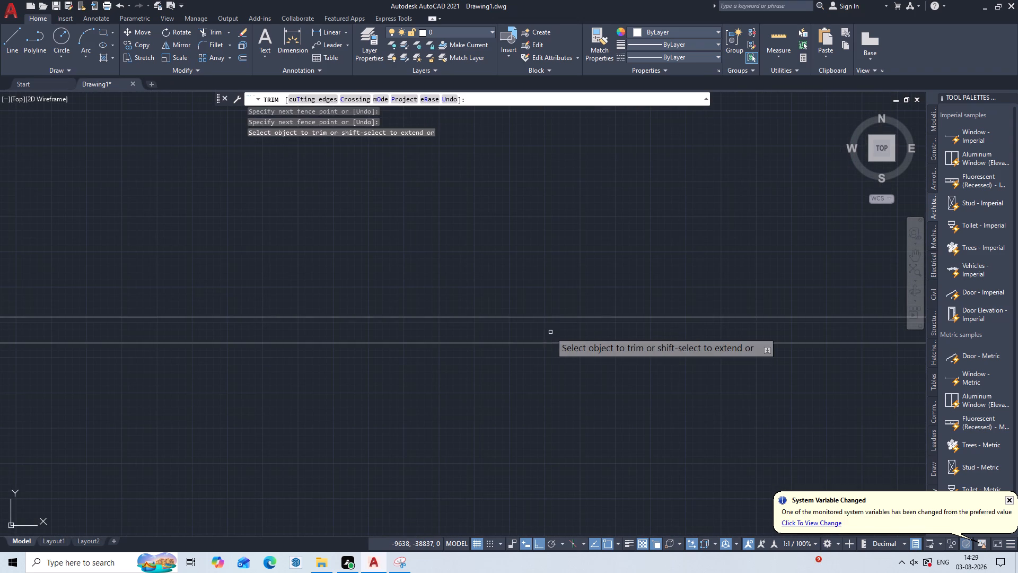
scroll(551, 325, "down", 2)
middle_click_drag(571, 265, 666, 297)
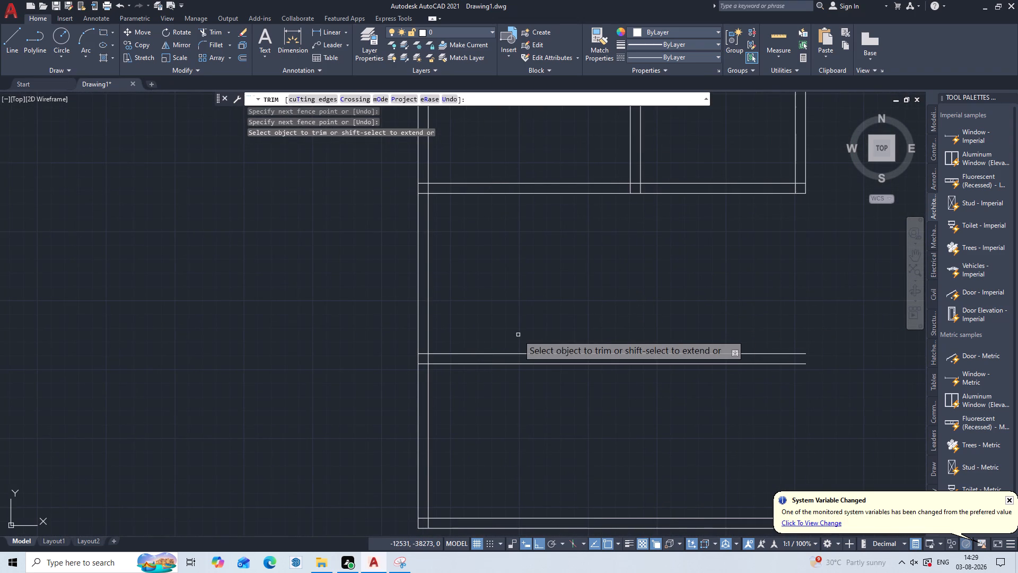
key("Escape")
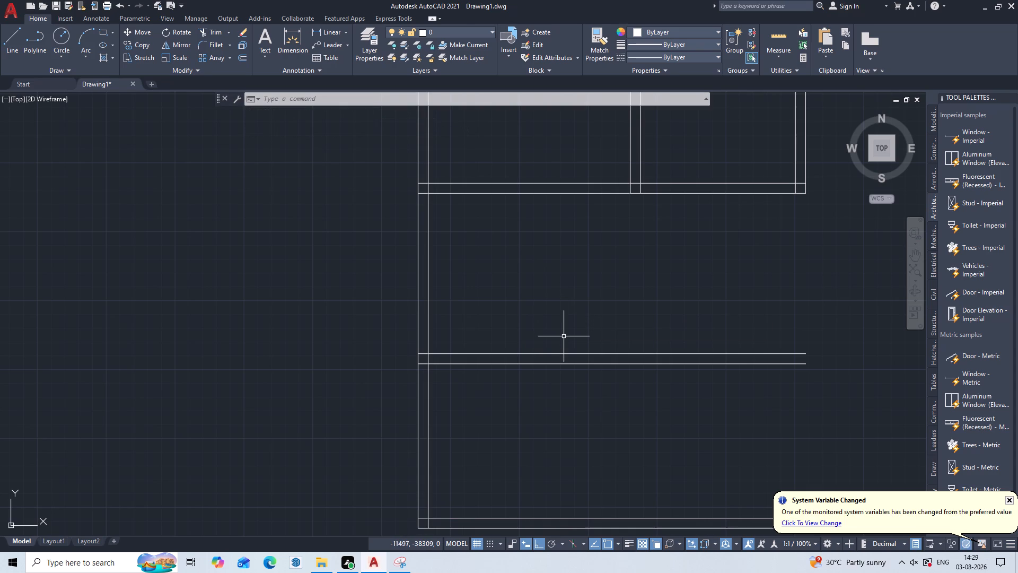
Offset the inner line of the left outer wall 2500 mm inward into the left wing.
key("o")
key("Return")
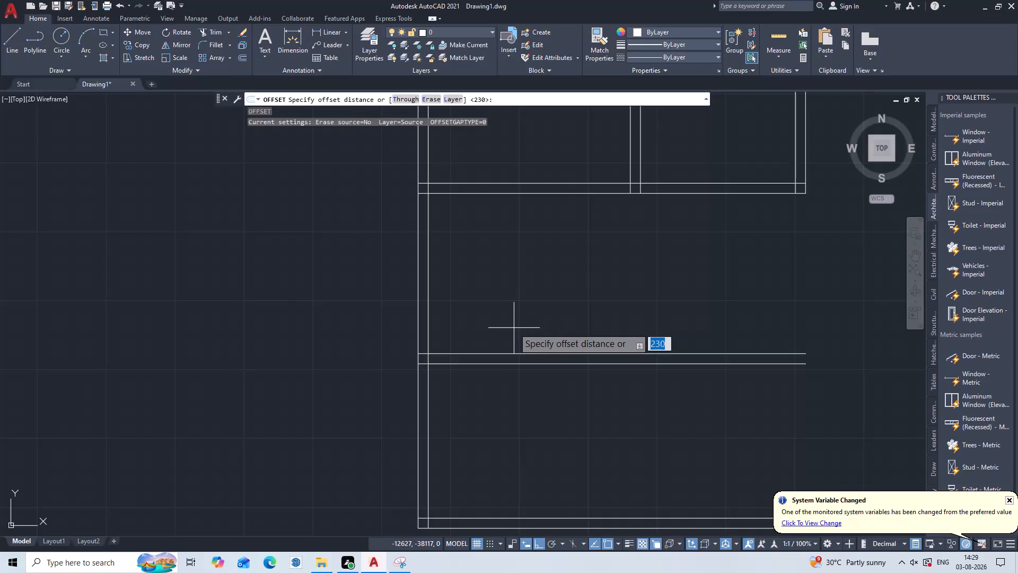
key("2")
key("5")
type("00")
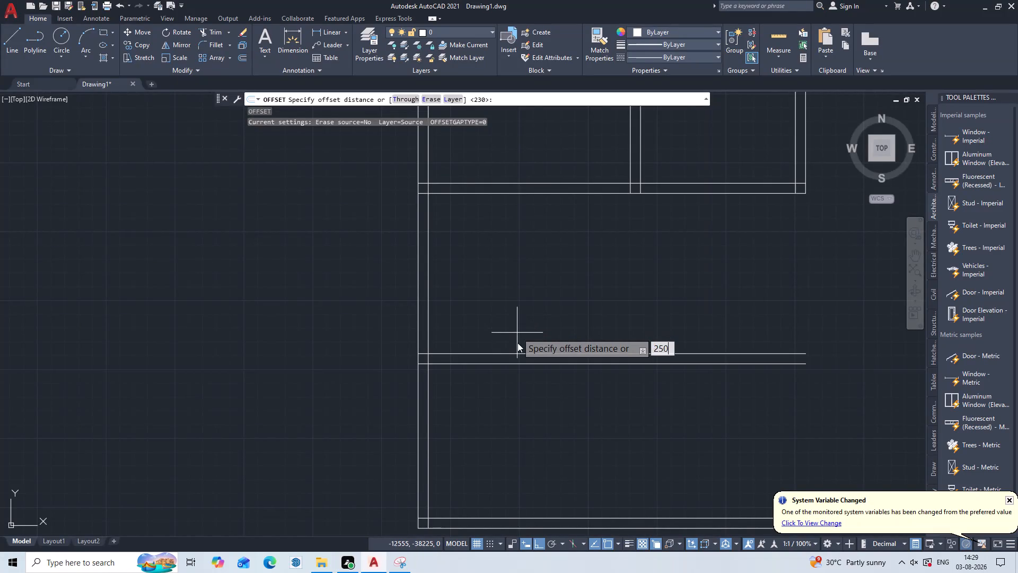
key("Return")
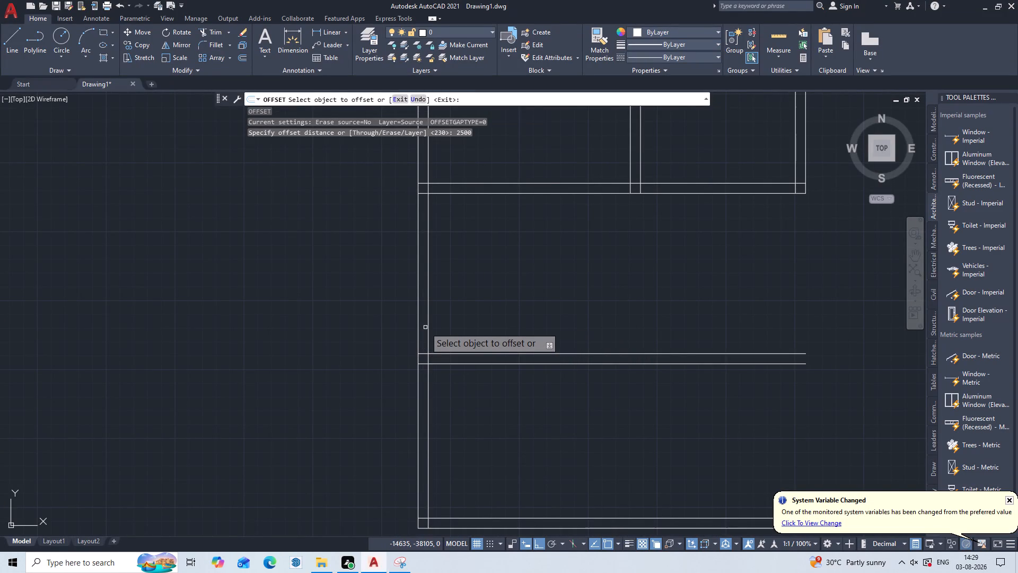
left_click(427, 337)
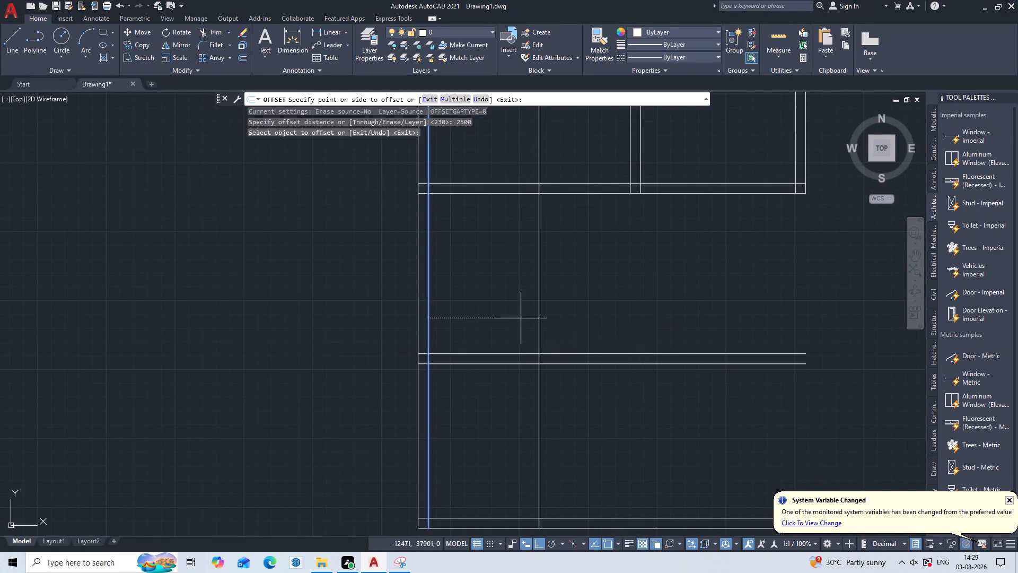
left_click(521, 318)
key("Escape")
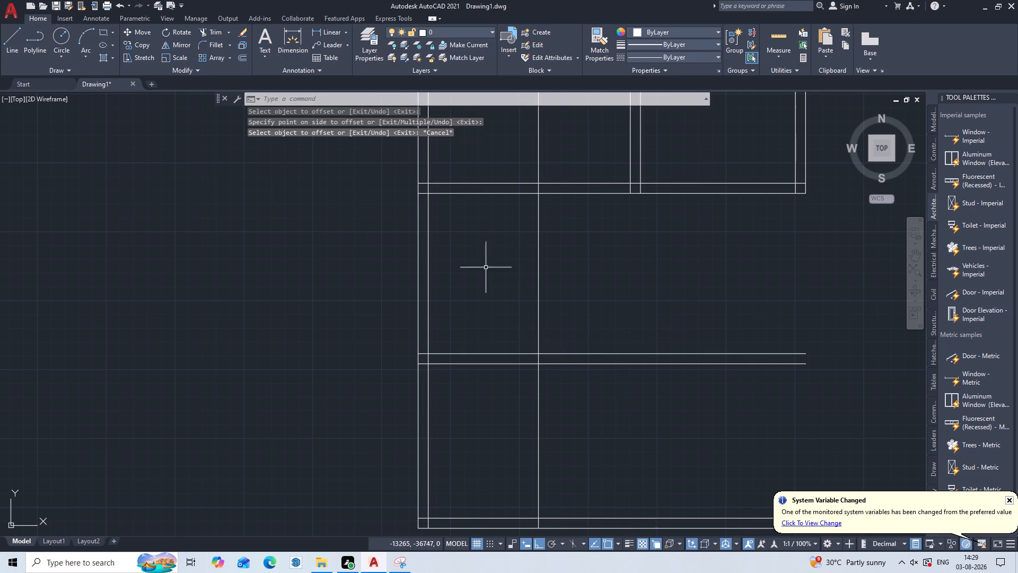
Trim the new vertical line above the upper cross wall and below the lower cross wall.
key("t")
key("r")
key("Return")
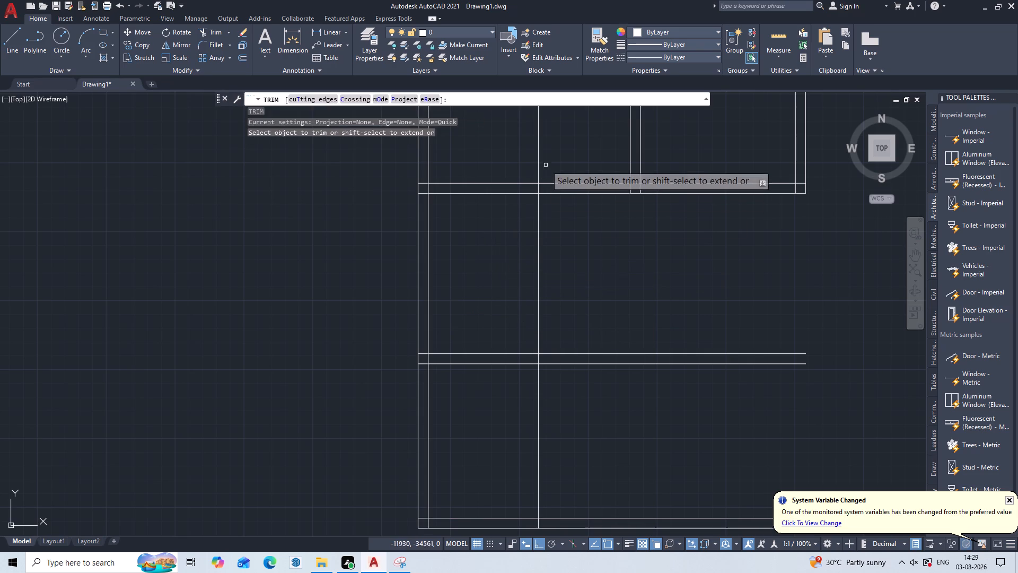
left_click(546, 149)
left_click(508, 172)
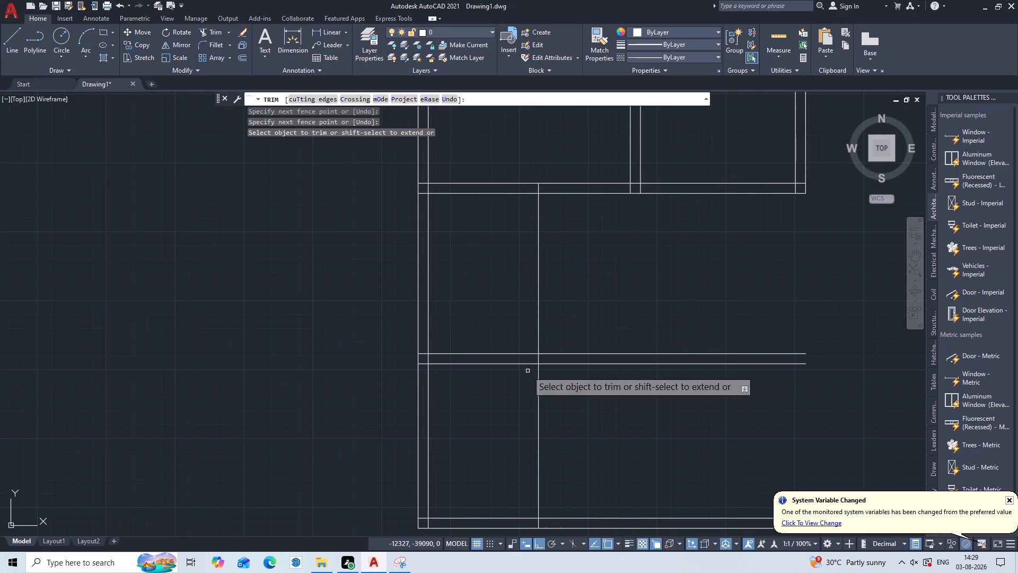
left_click(578, 432)
left_click(495, 457)
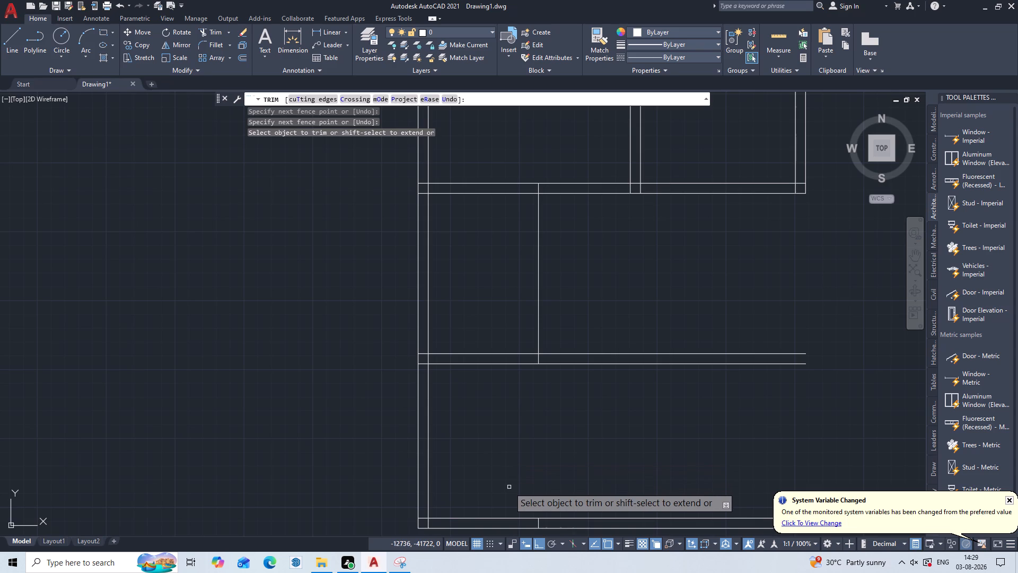
key("Escape")
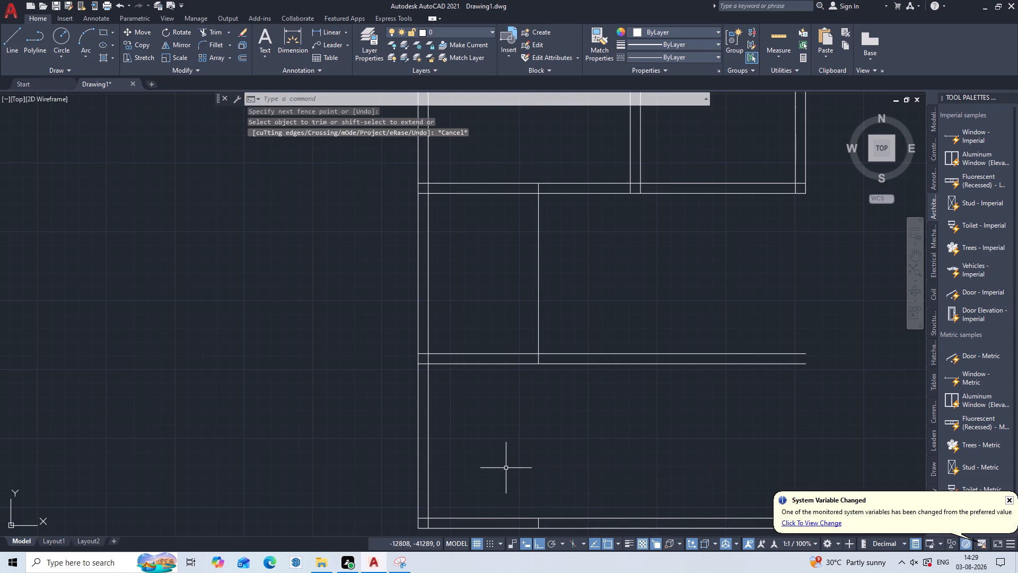
Offset the vertical line between the cross walls 115 mm to the right to form a thin partition.
key("o")
key("Return")
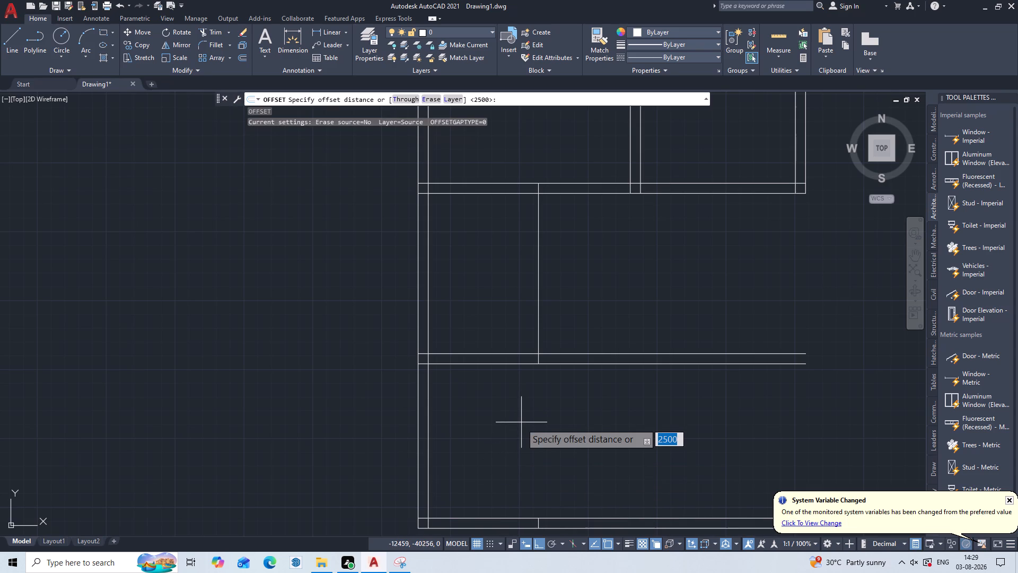
key("2")
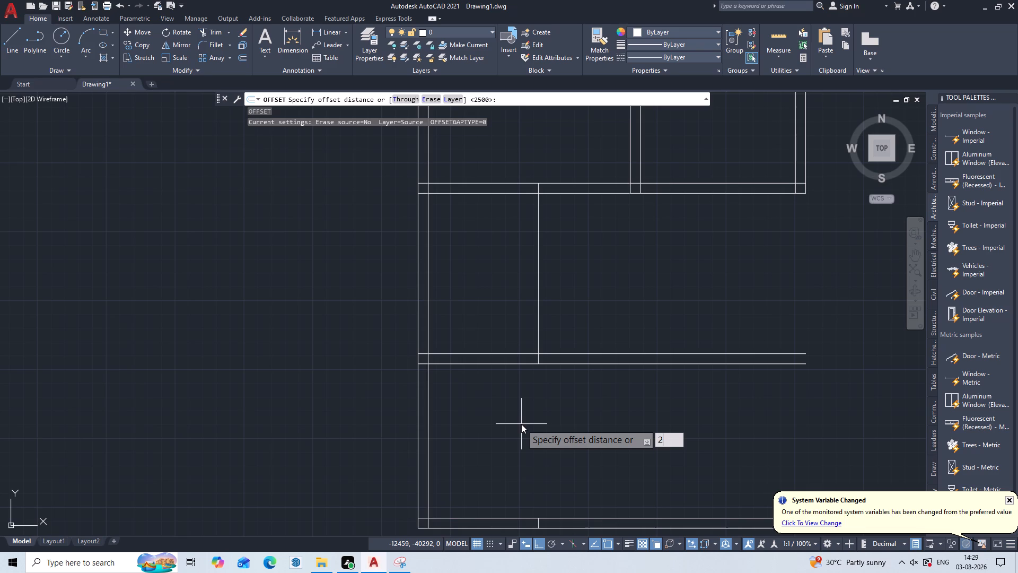
key("BackSpace")
type("15")
key("BackSpace")
type("15")
key("Return")
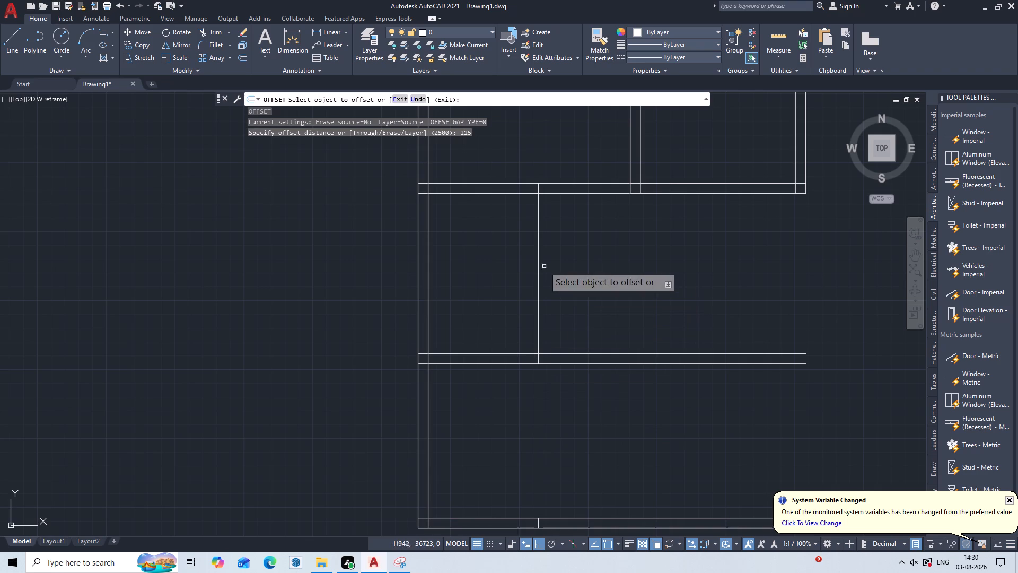
double_click(539, 301)
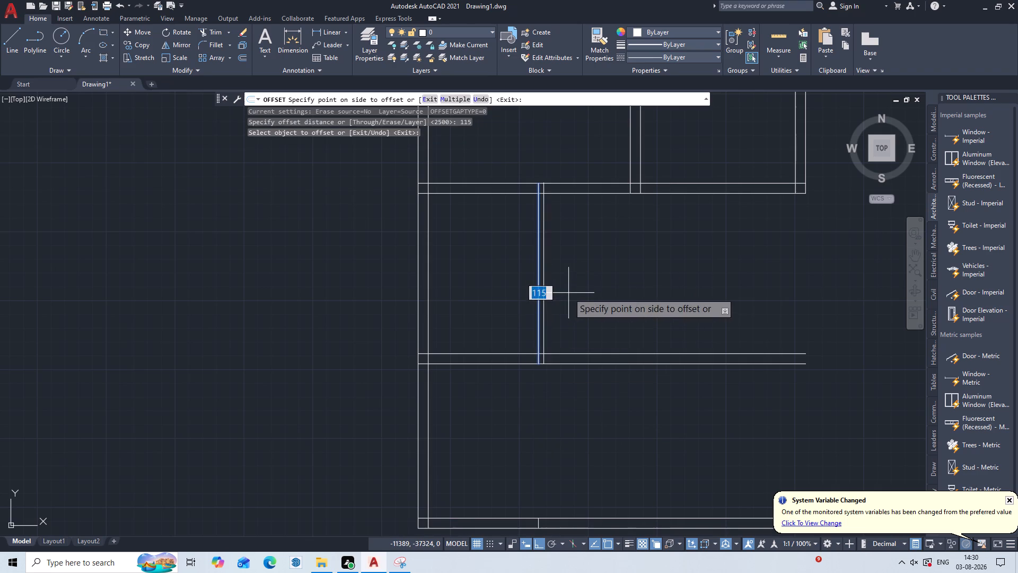
left_click(568, 293)
key("Escape")
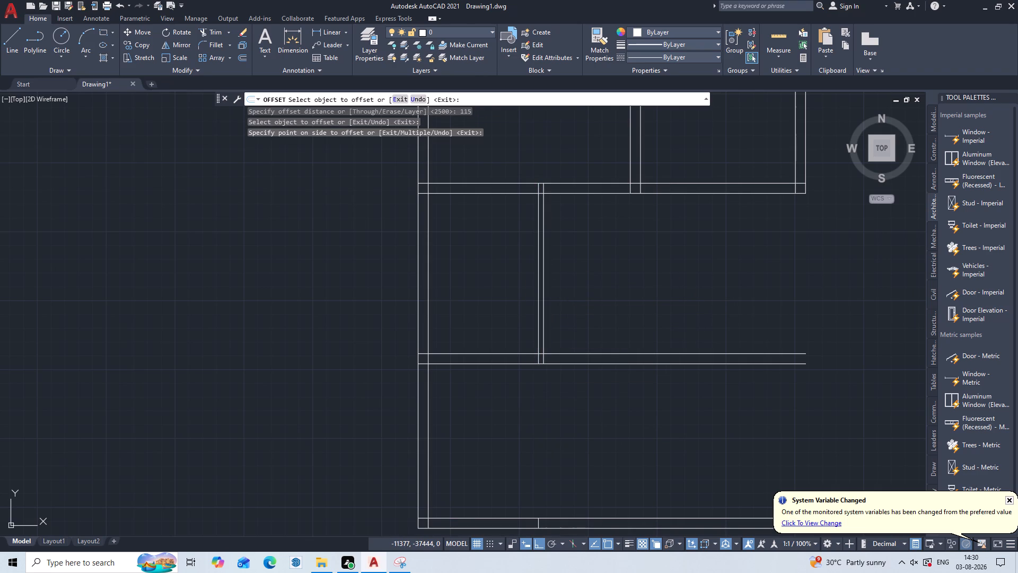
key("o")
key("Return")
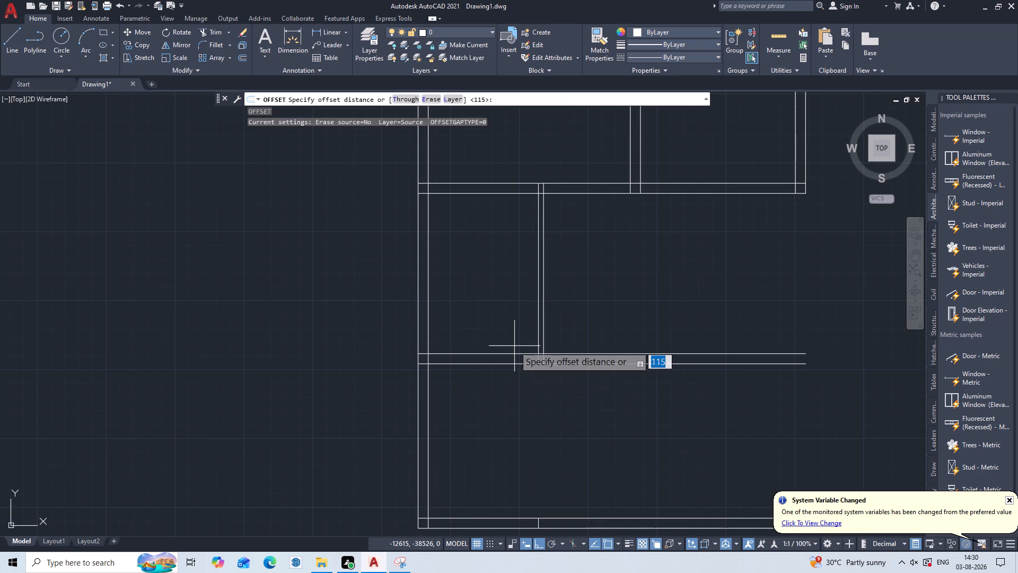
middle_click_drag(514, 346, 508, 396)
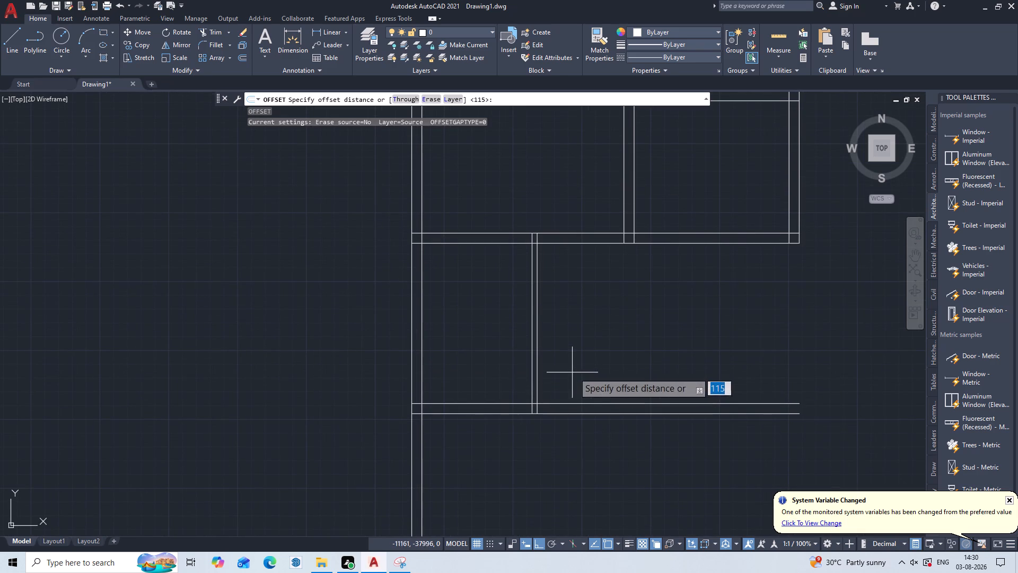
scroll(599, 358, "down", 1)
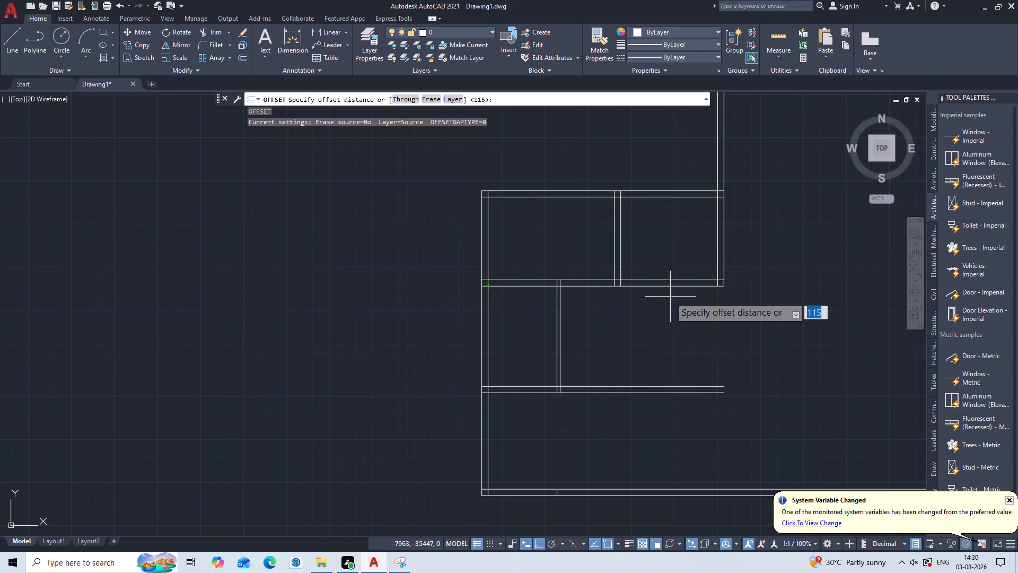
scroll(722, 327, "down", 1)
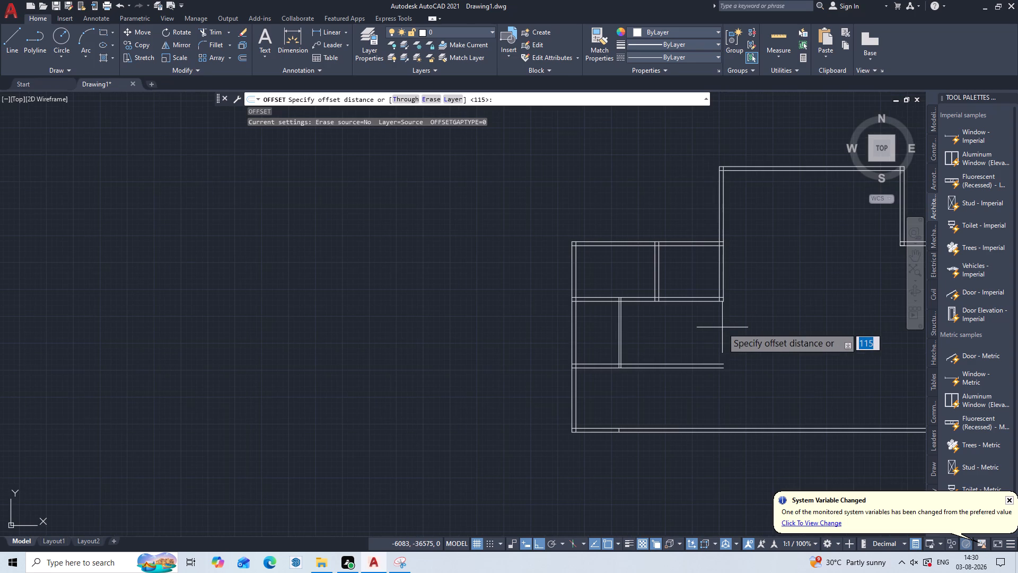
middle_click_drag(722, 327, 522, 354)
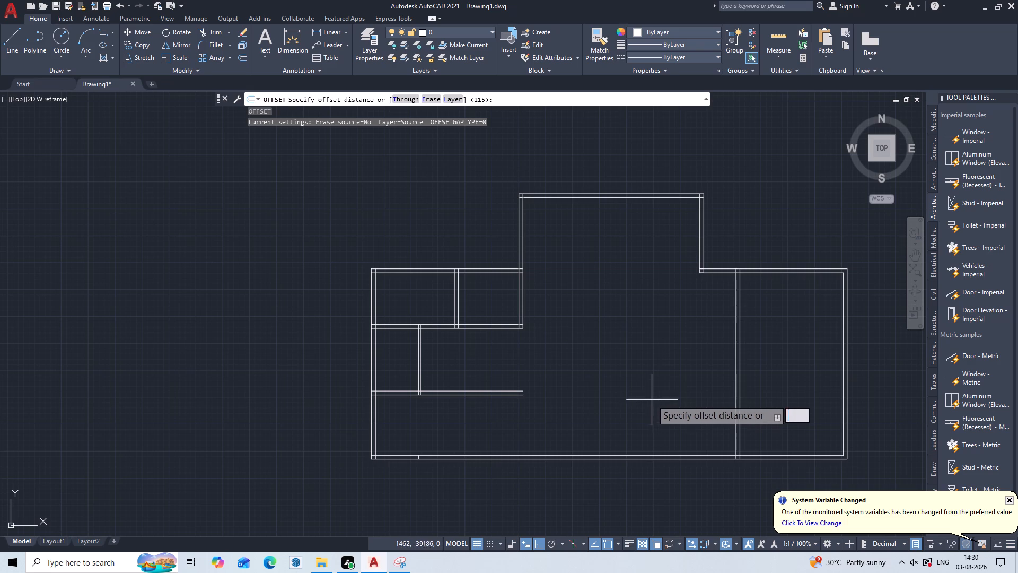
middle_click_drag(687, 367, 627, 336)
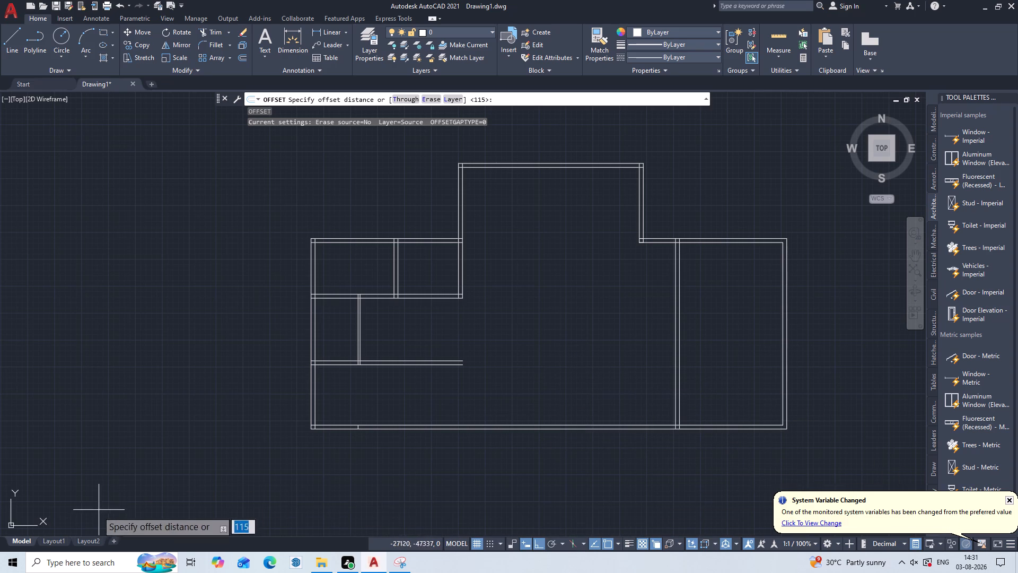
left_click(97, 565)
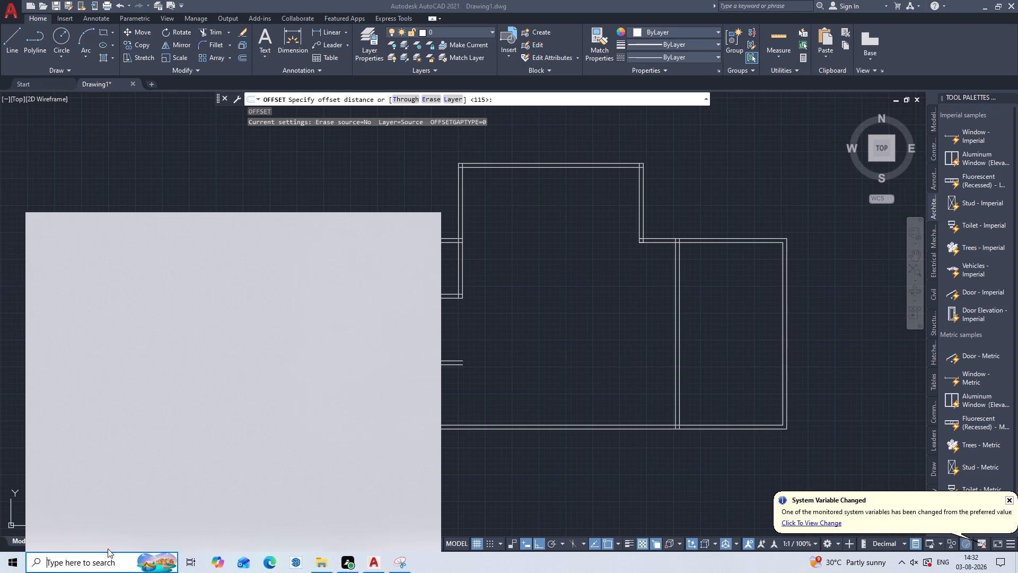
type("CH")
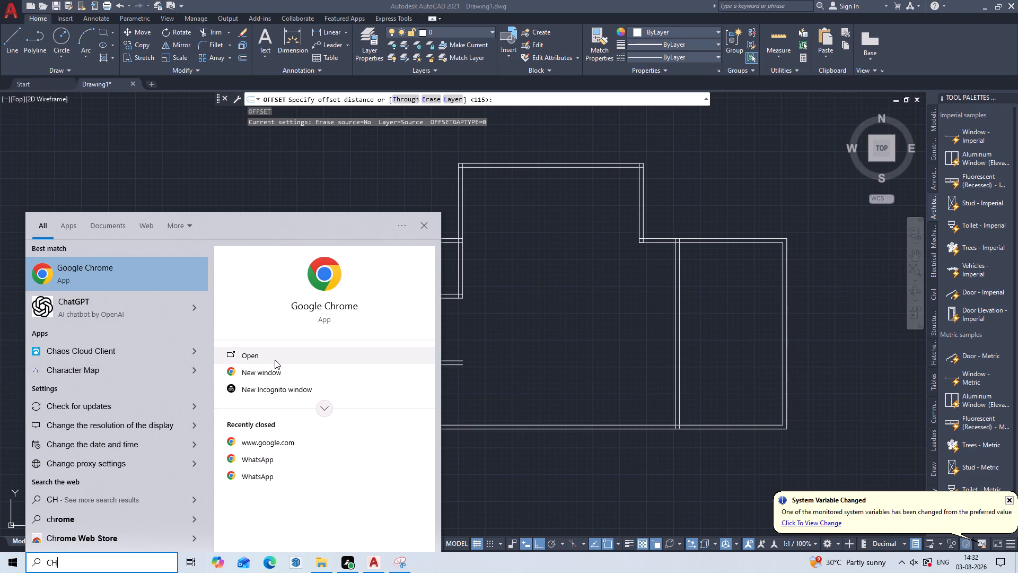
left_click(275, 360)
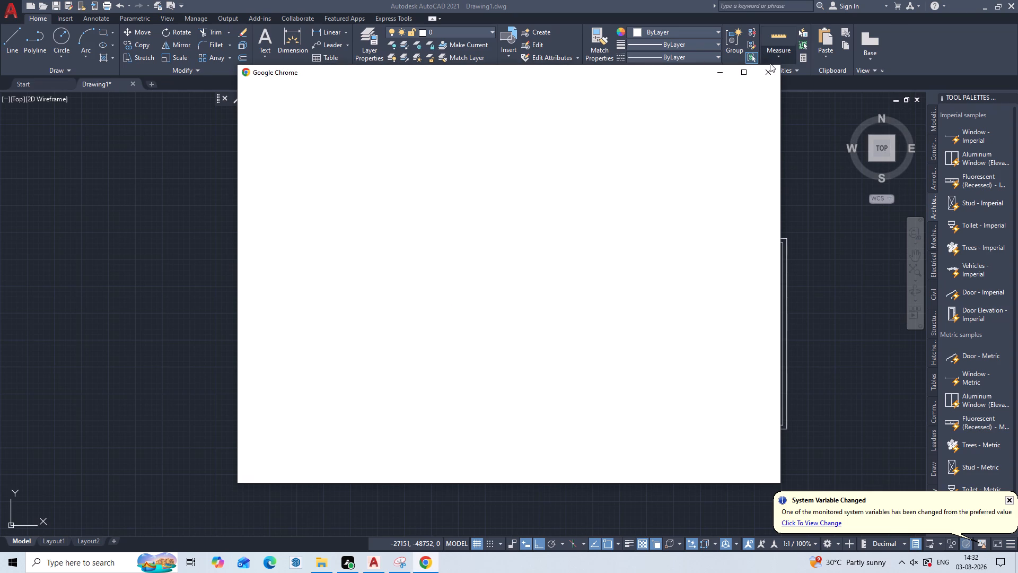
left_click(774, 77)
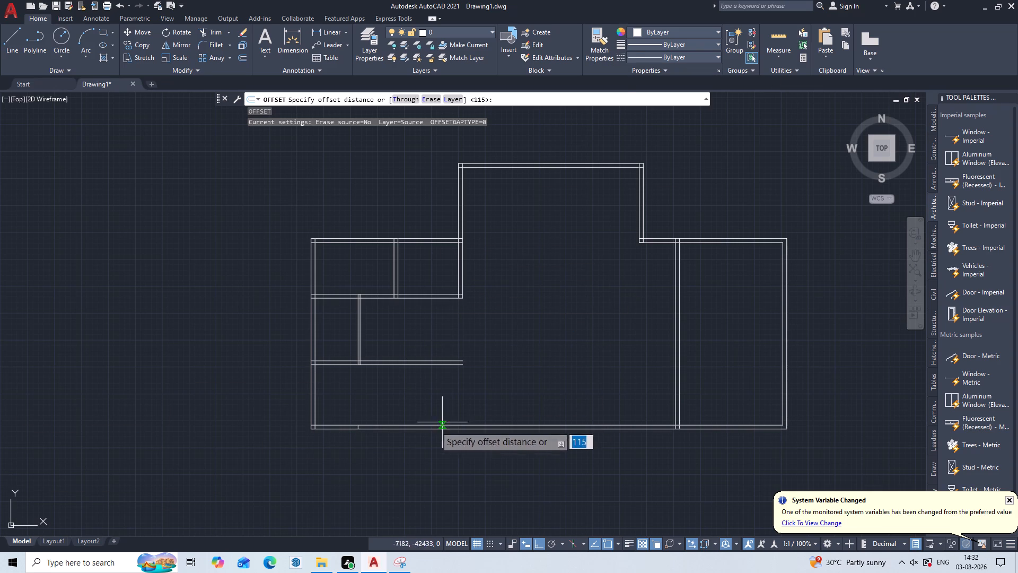
Offset the thin partition's right line 3100 mm to the right between the two cross walls.
scroll(373, 337, "up", 1)
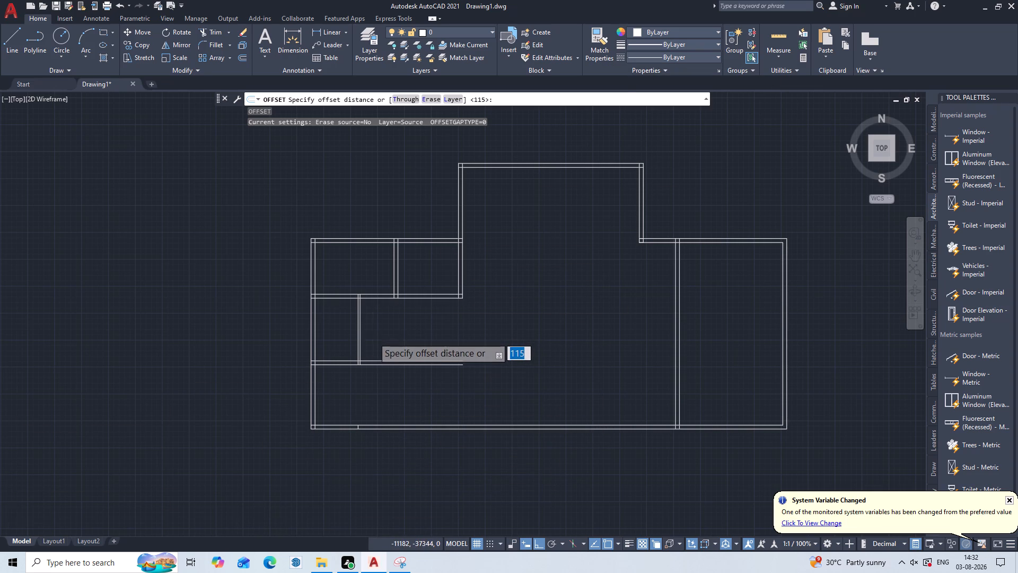
middle_click_drag(370, 340, 388, 376)
scroll(359, 367, "up", 2)
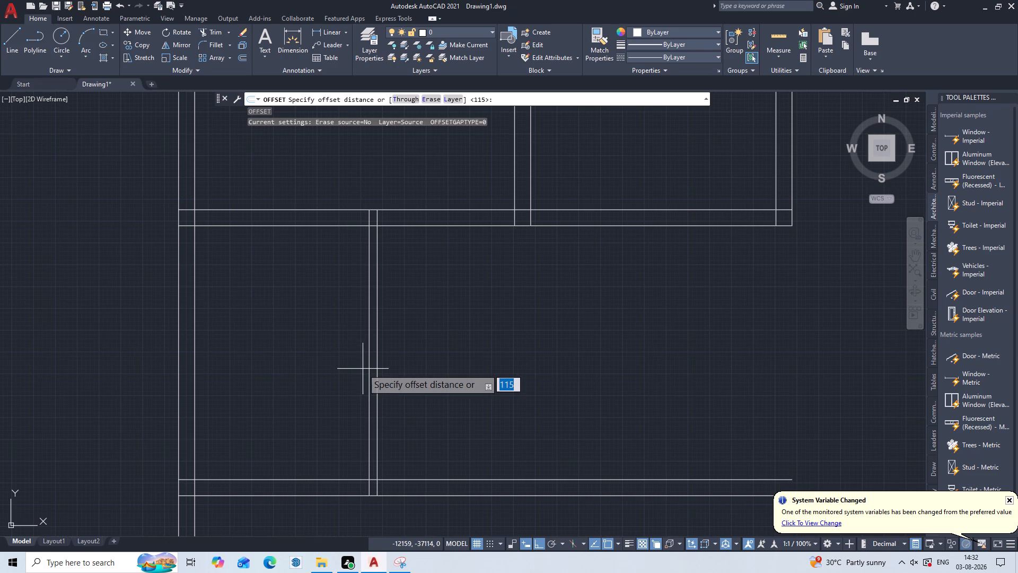
key("Escape")
key("o")
key("Return")
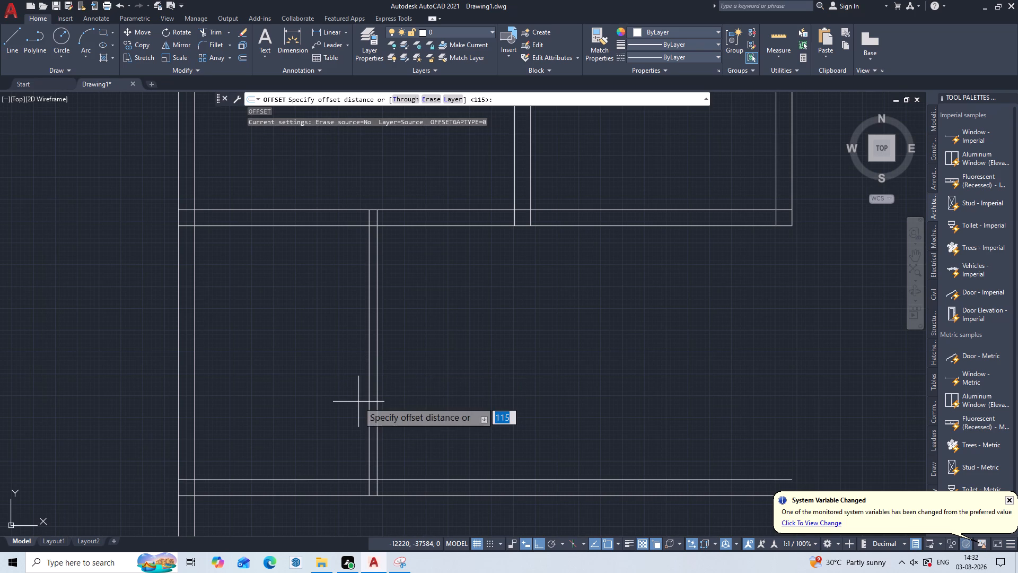
key("3")
key("1")
type("00")
key("Return")
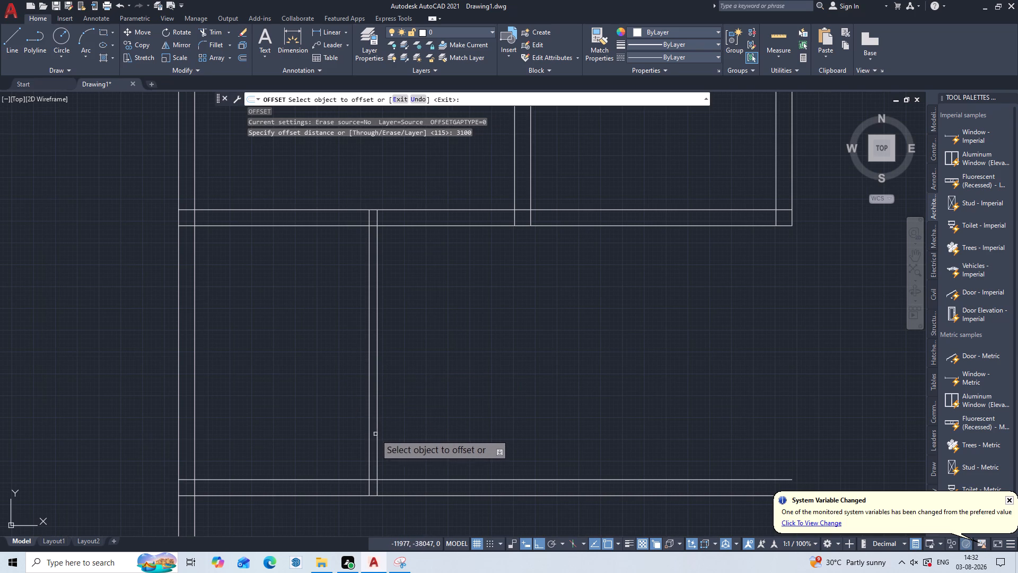
left_click(377, 445)
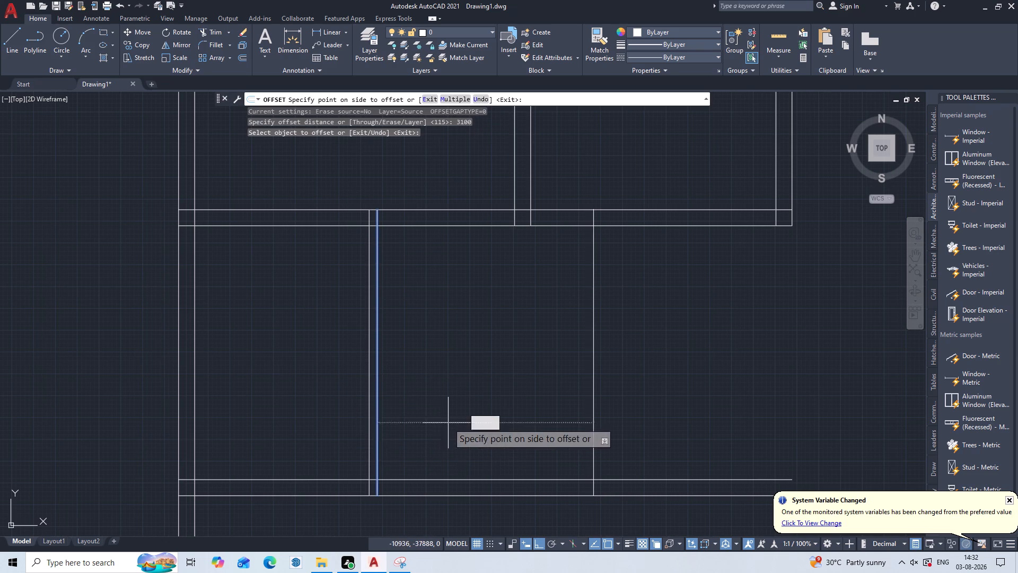
left_click(466, 408)
key("Escape")
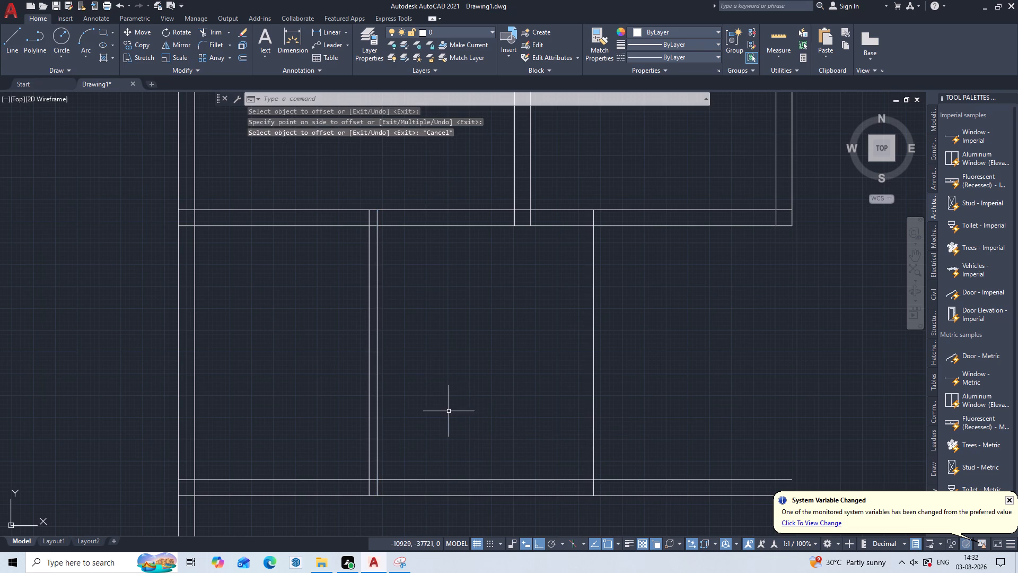
Offset the new vertical line 115 mm to the right to form the second thin partition between the cross walls.
key("o")
key("Return")
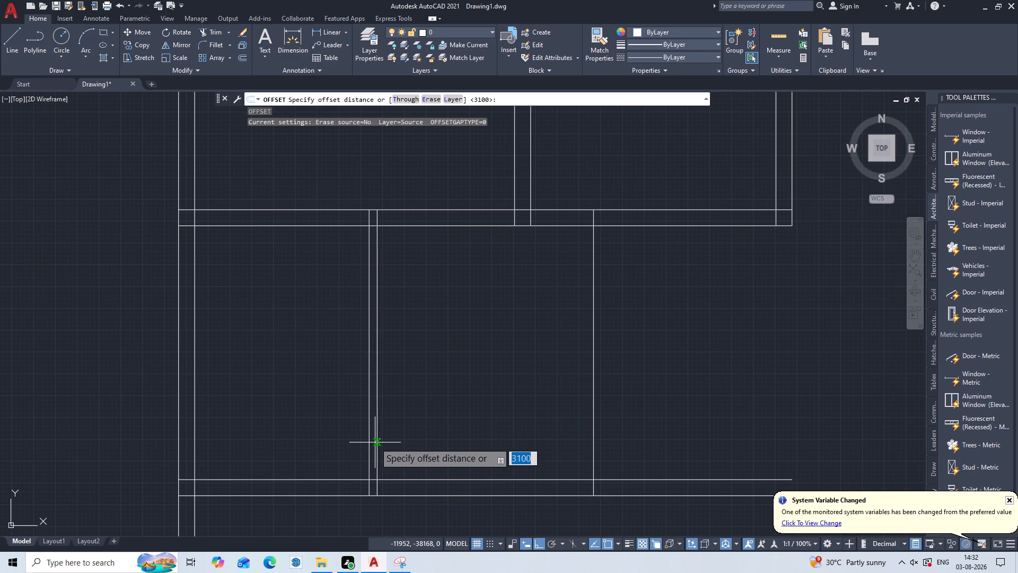
type("115")
key("Return")
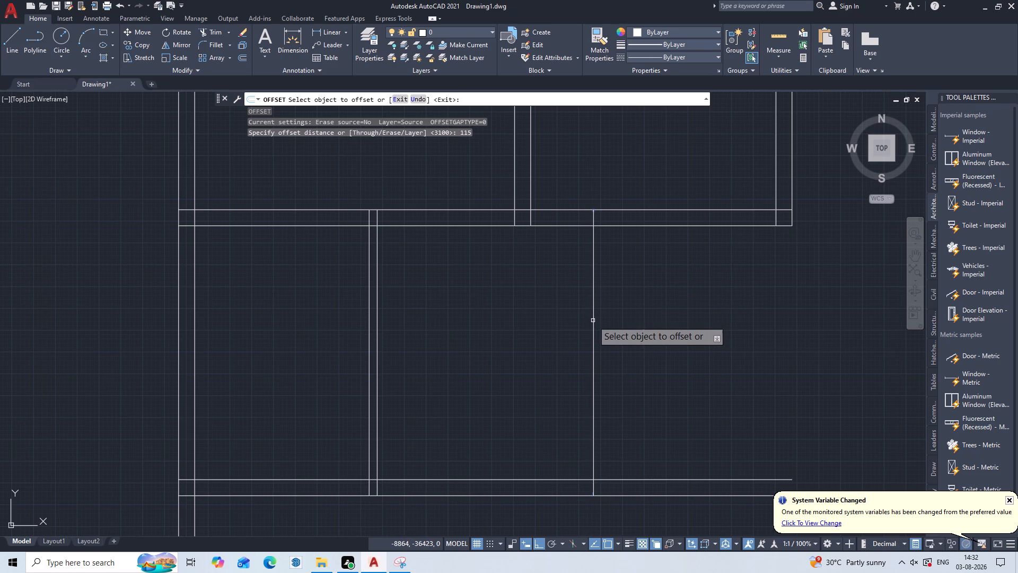
double_click(593, 320)
key("ctrl+z")
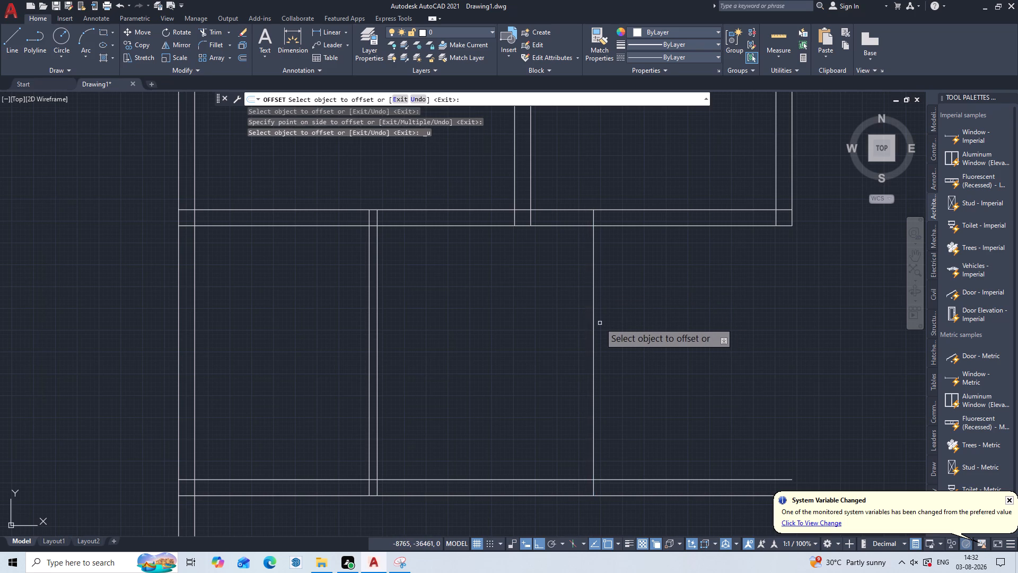
left_click(593, 352)
left_click(604, 352)
key("Escape")
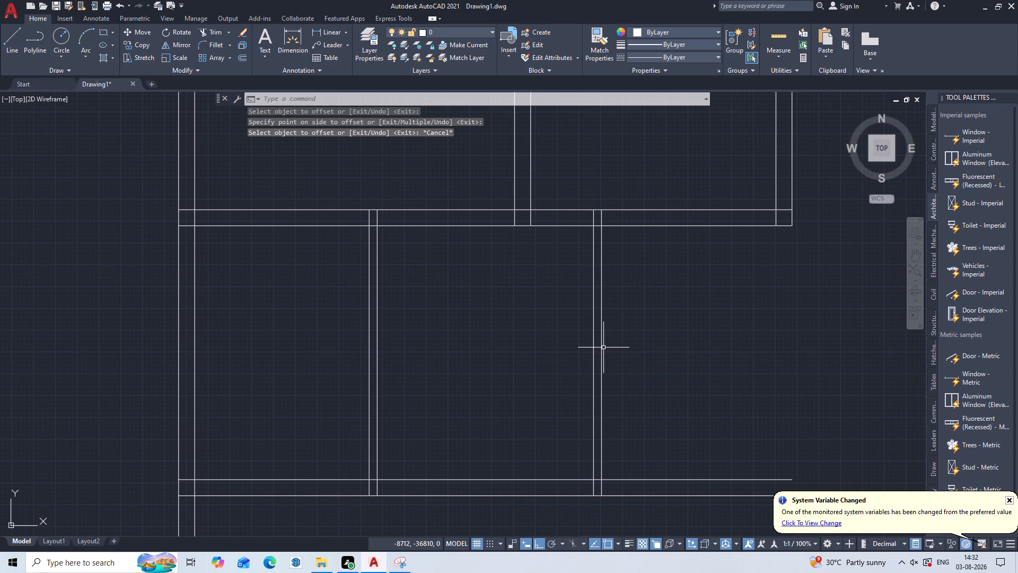
Extend the two lines of the wing's right wall down to the bottom line of the lower cross wall.
middle_click_drag(603, 346, 481, 311)
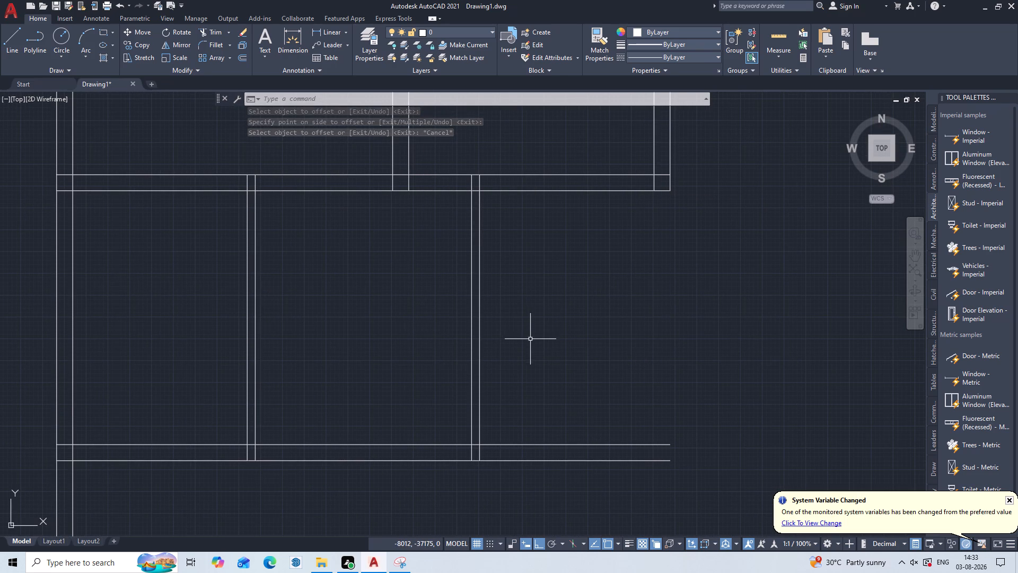
type("EX")
key("Return")
left_click_drag(682, 128, 669, 136)
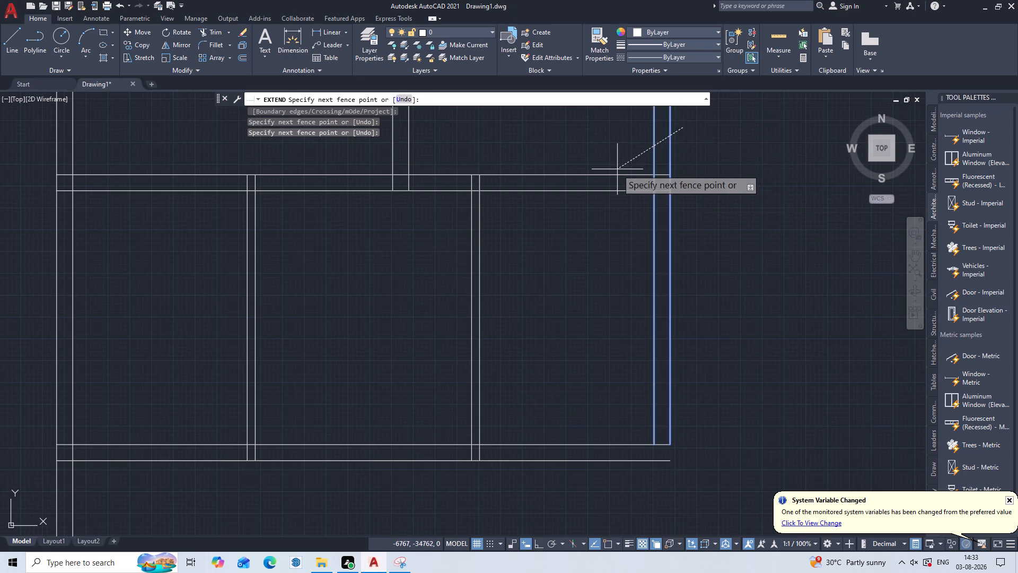
left_click(617, 169)
left_click(651, 305)
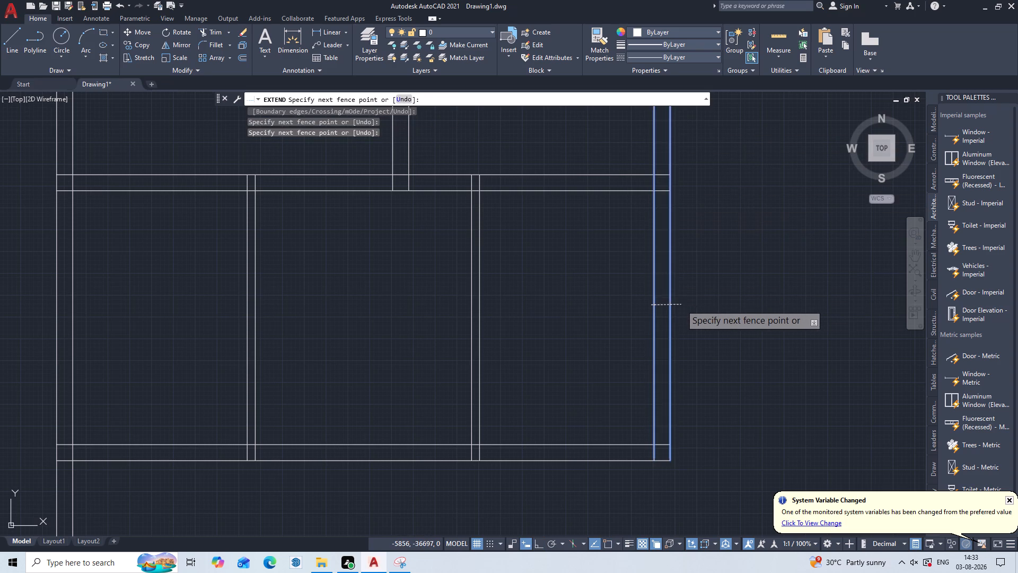
left_click(681, 305)
key("Escape")
Trim away the short leftover vertical line inside the bottom outer wall.
scroll(673, 296, "down", 2)
middle_click_drag(670, 294, 664, 248)
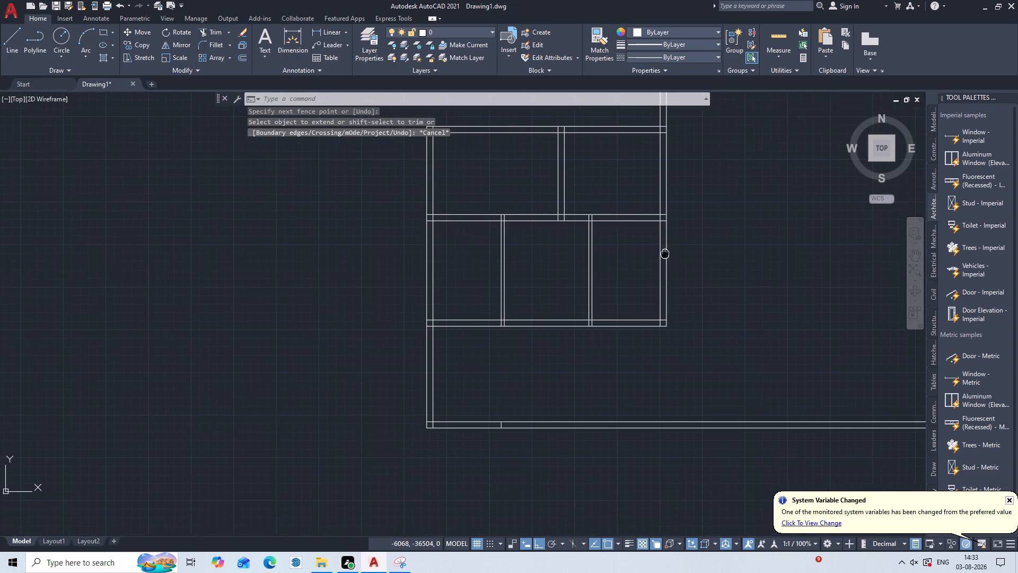
middle_click_drag(664, 248, 665, 248)
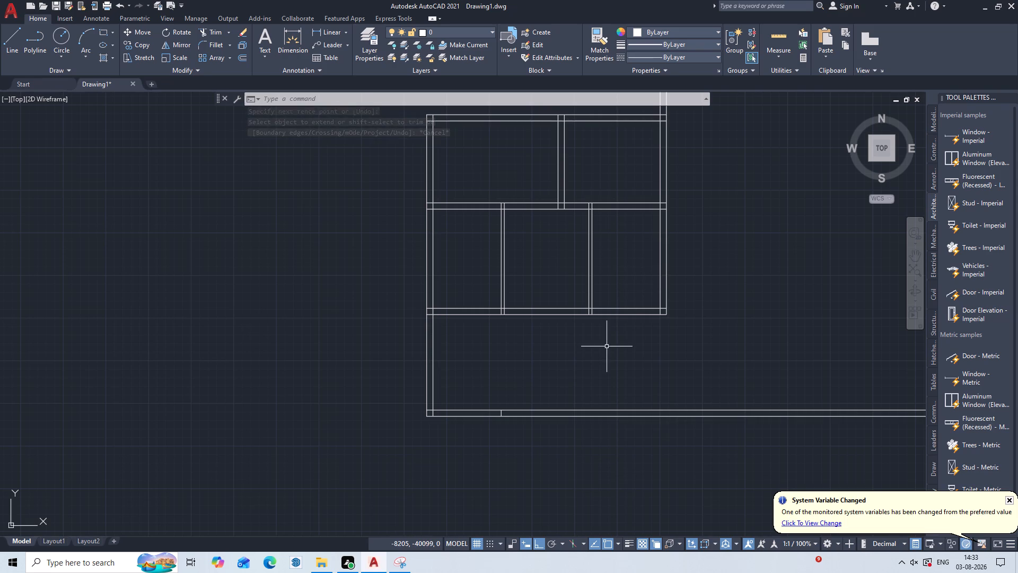
middle_click_drag(607, 346, 574, 289)
scroll(493, 366, "up", 3)
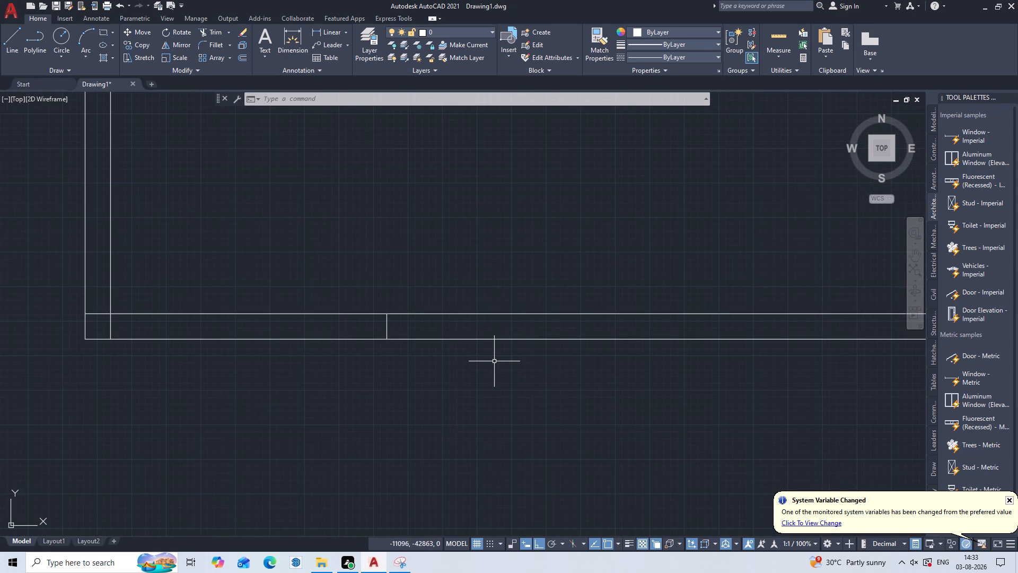
key("r")
key("e")
key("BackSpace")
key("BackSpace")
type("TR")
key("Return")
key("Return")
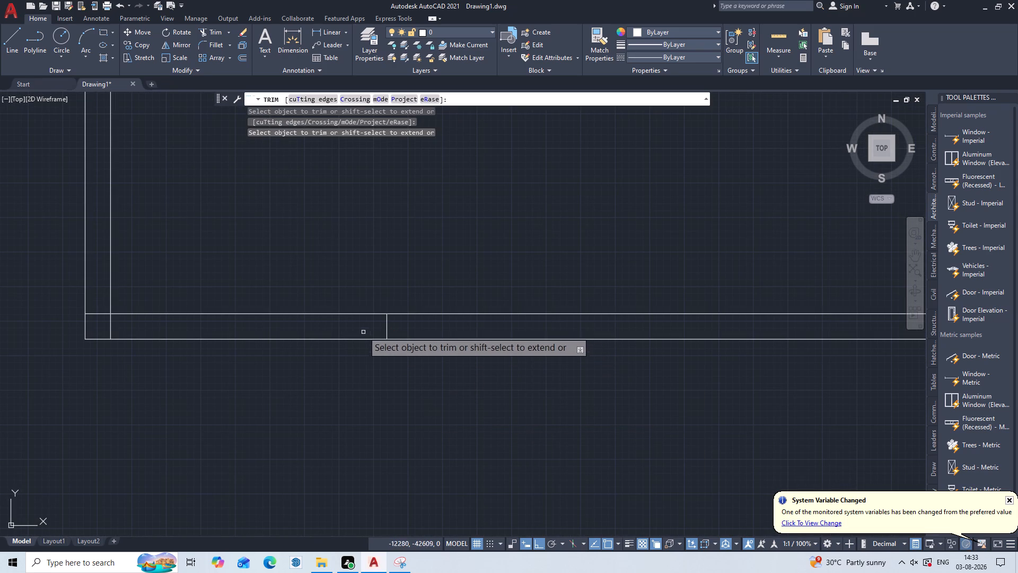
left_click(367, 325)
left_click(408, 335)
scroll(441, 223, "down", 2)
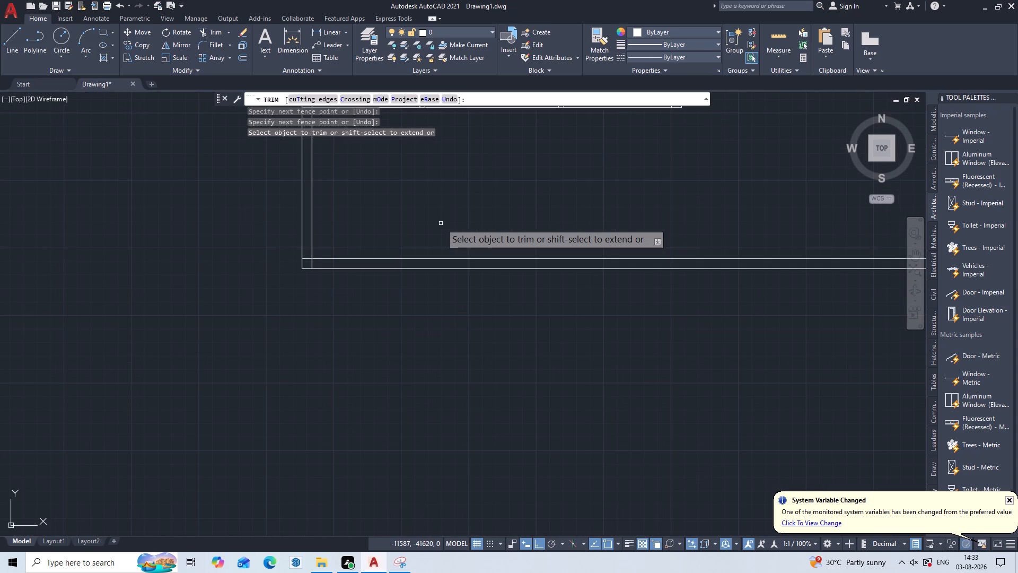
key("Escape")
Offset the left outer wall's inner line 3570 mm to the right for the room below the lower cross wall.
scroll(448, 215, "down", 1)
middle_click_drag(451, 209, 476, 288)
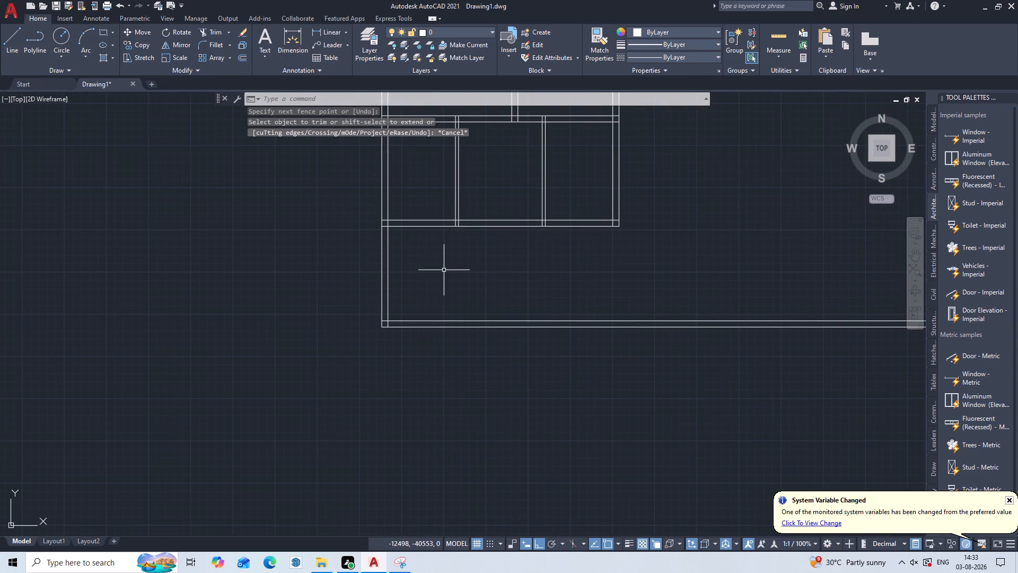
scroll(443, 268, "up", 1)
middle_click_drag(456, 286, 455, 303)
scroll(427, 280, "up", 1)
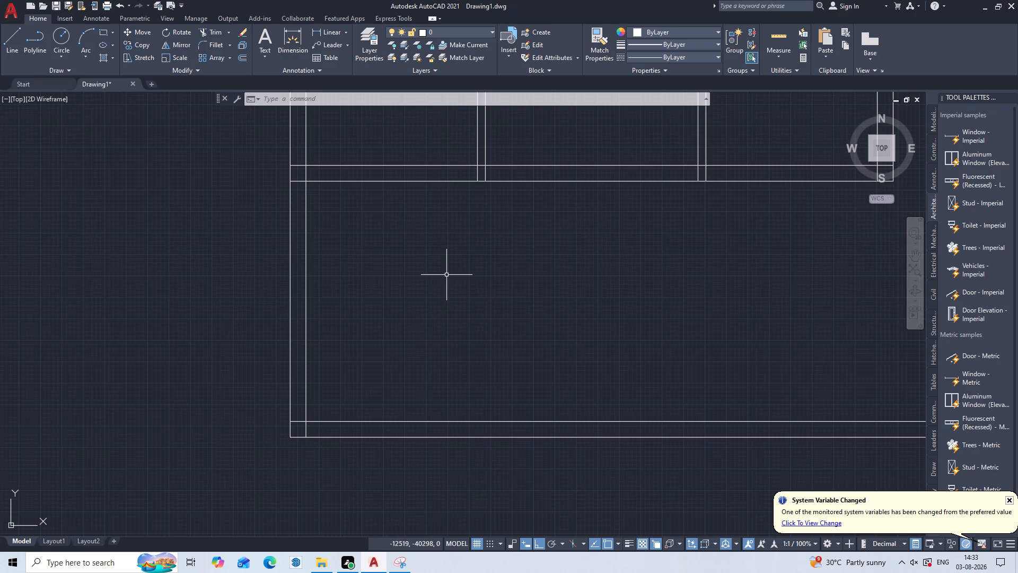
key("o")
key("Return")
type("35")
key("7")
key("0")
key("Return")
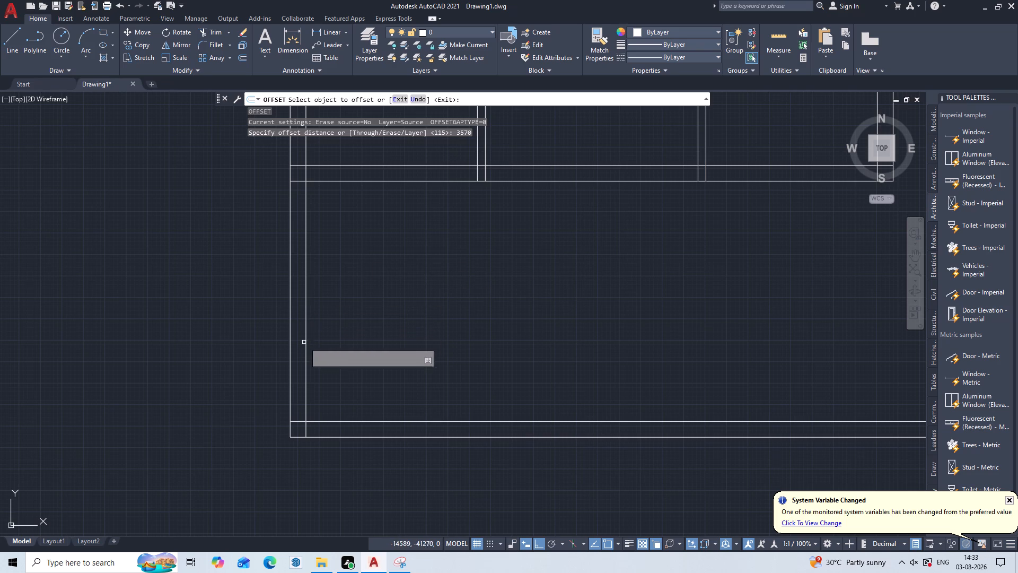
left_click(308, 358)
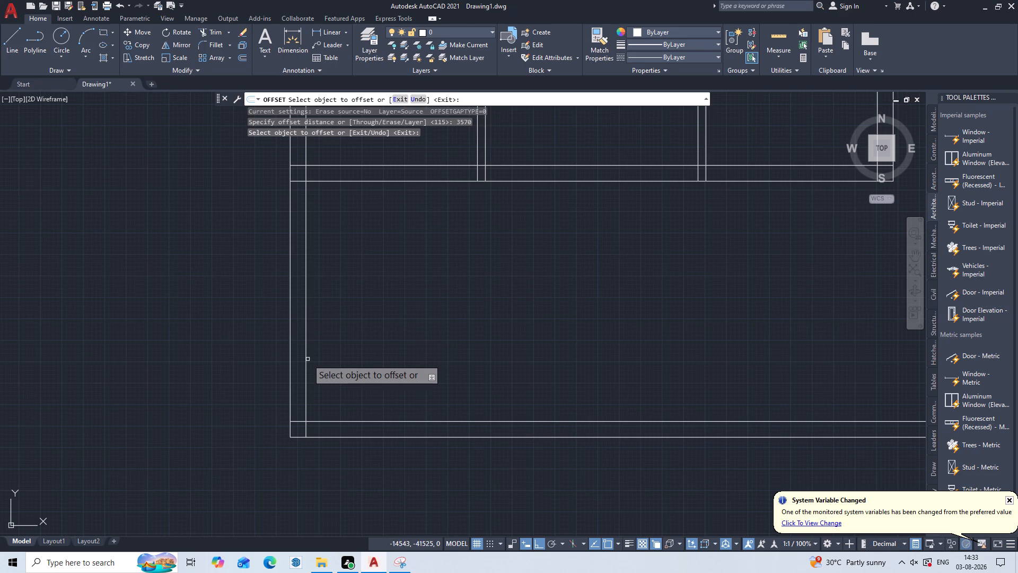
left_click(308, 359)
left_click(305, 369)
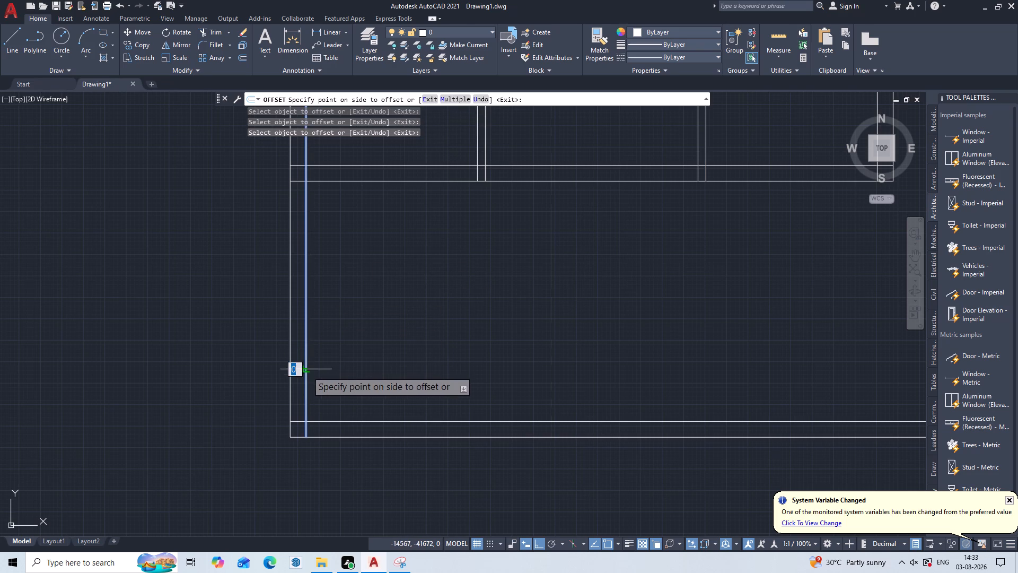
left_click(402, 340)
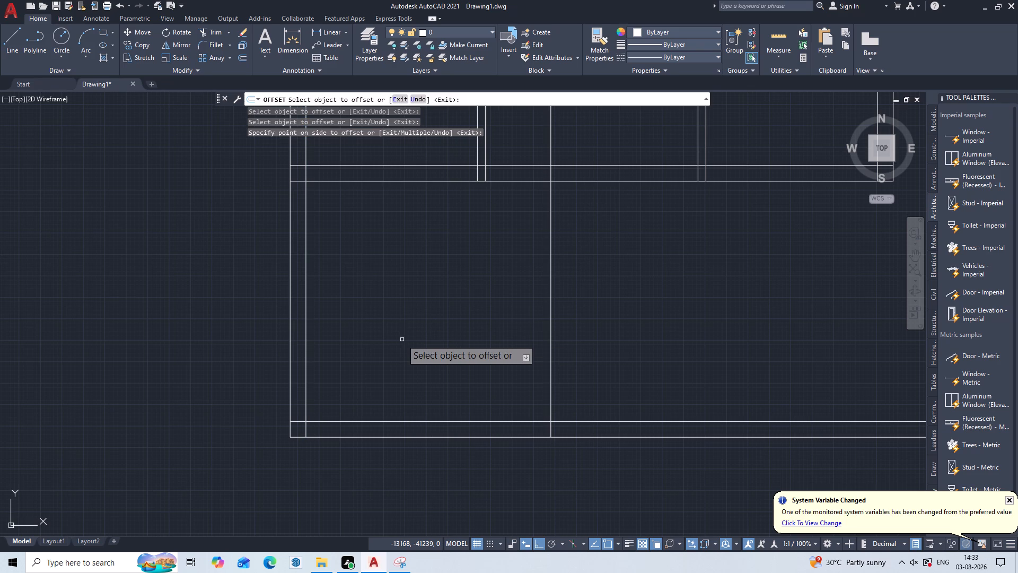
key("Escape")
Offset the new vertical line 230 mm to the right to form a wall in the bottom bay.
key("o")
key("Return")
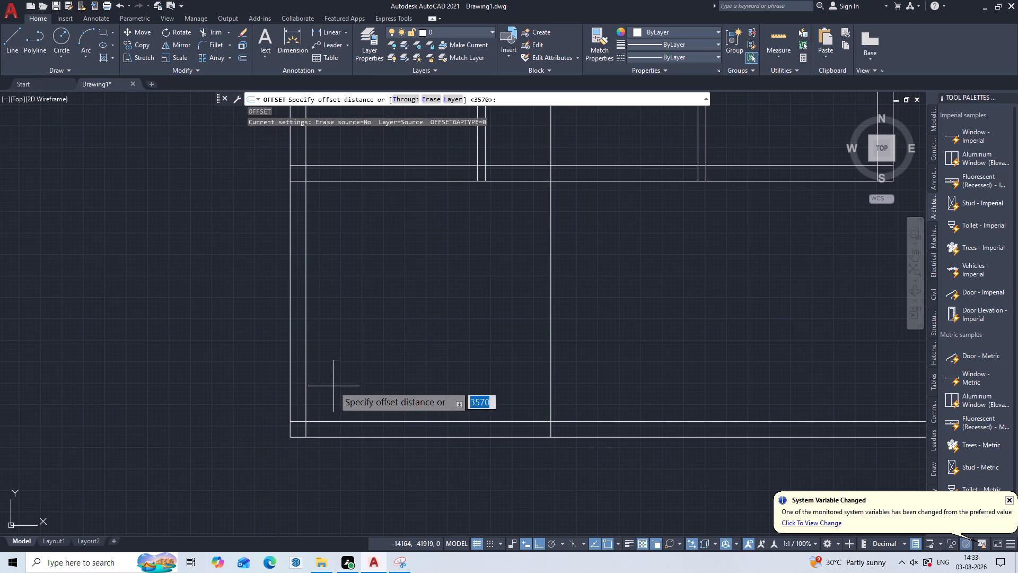
key("2")
key("3")
key("0")
key("Return")
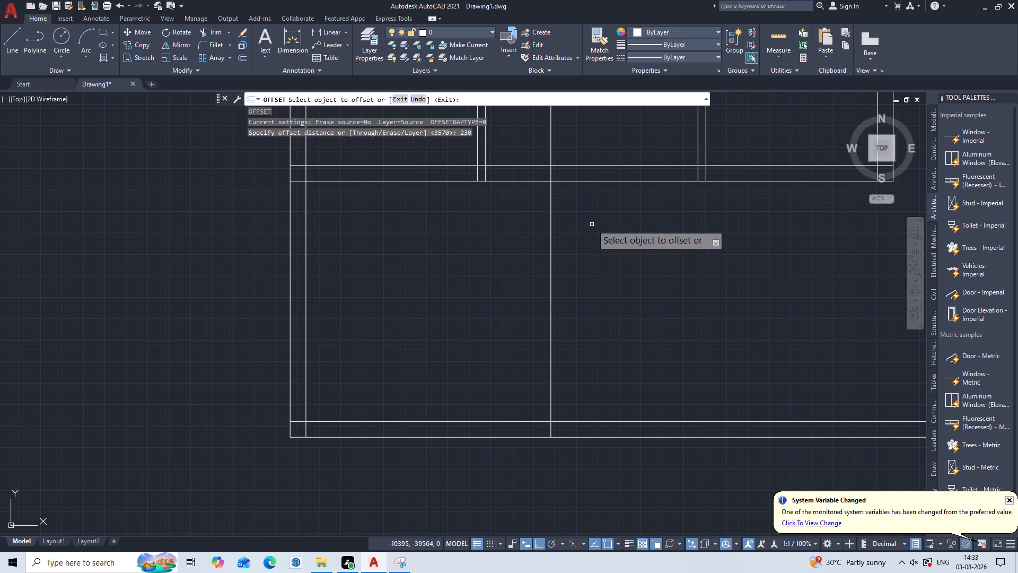
left_click(550, 314)
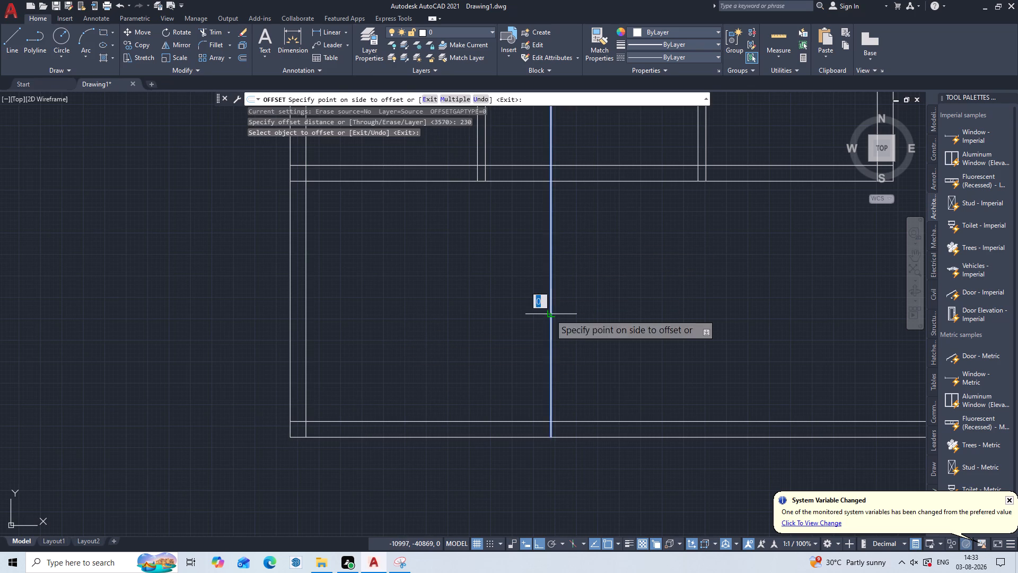
left_click(558, 315)
key("Escape")
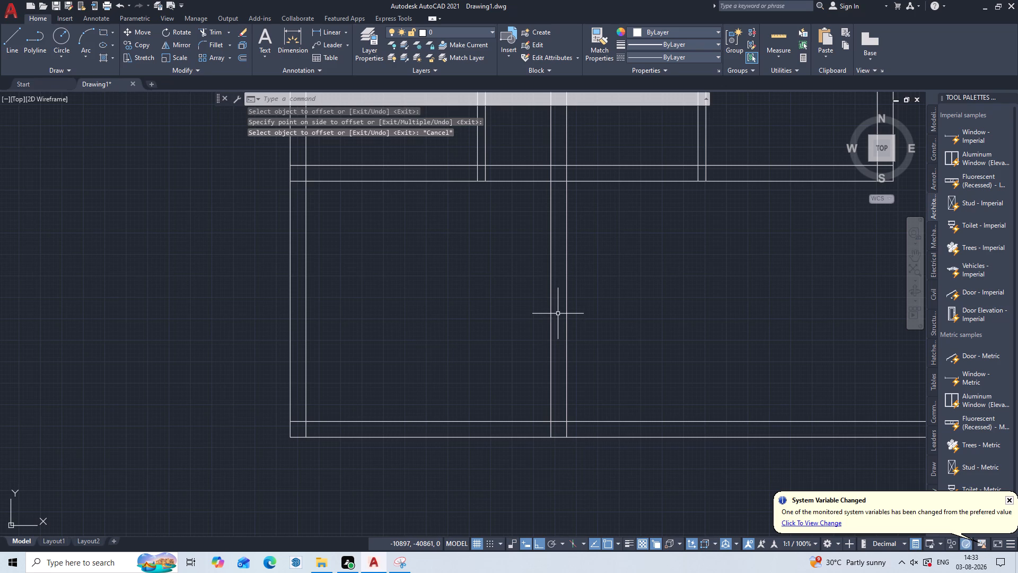
Offset the new wall's right line 2200 mm to the right.
middle_click_drag(558, 314, 454, 300)
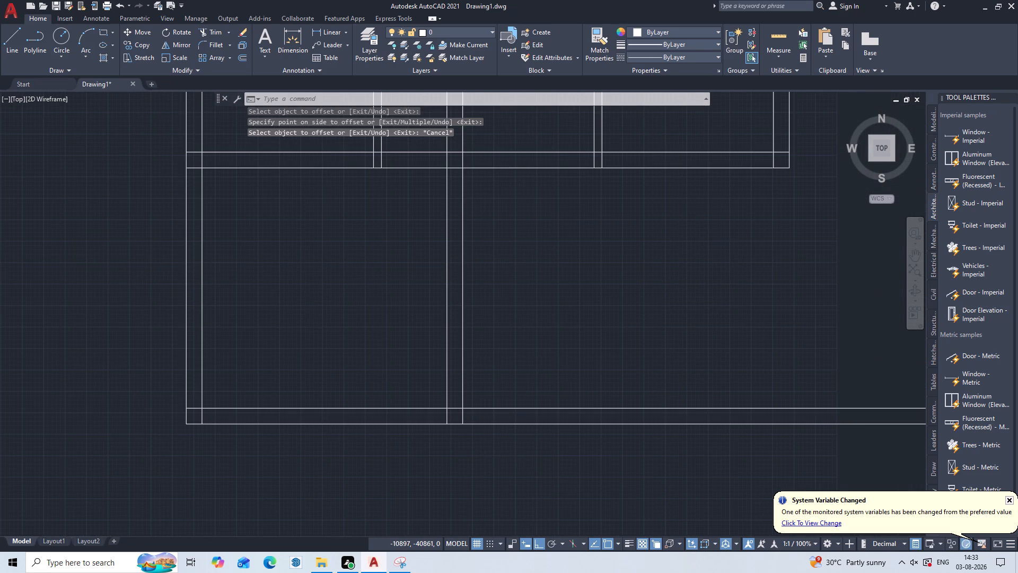
key("o")
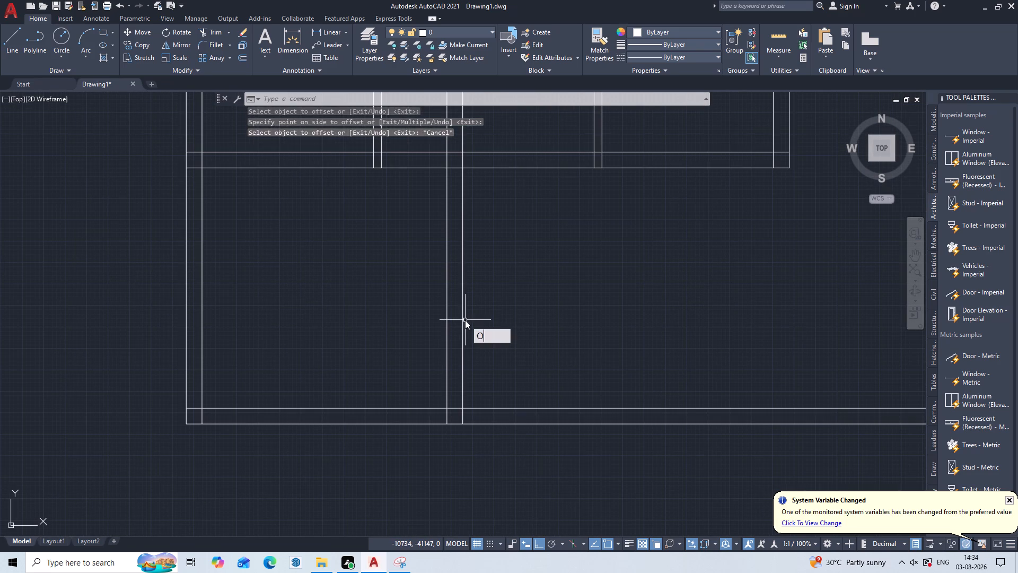
key("Return")
type("2200")
key("Return")
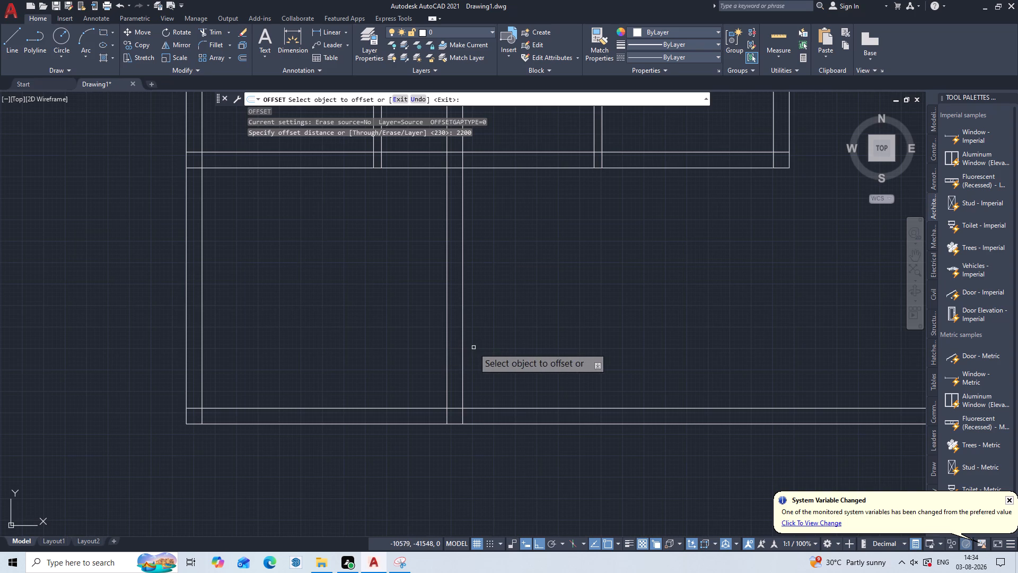
left_click(464, 357)
left_click(495, 352)
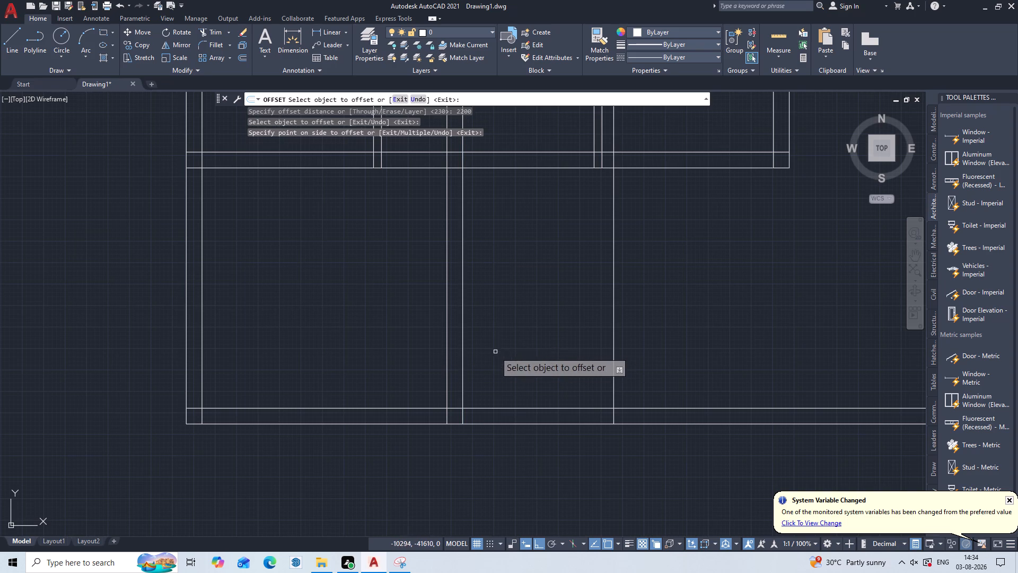
key("Escape")
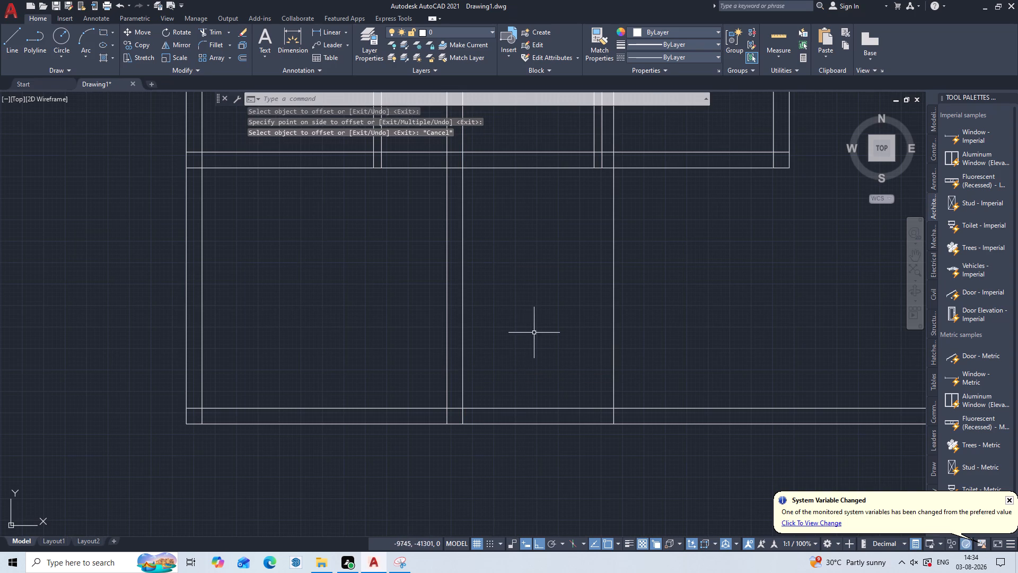
Offset the new vertical line 230 mm to the right to form the second wall of the bottom bay.
key("o")
key("Return")
key("2")
key("3")
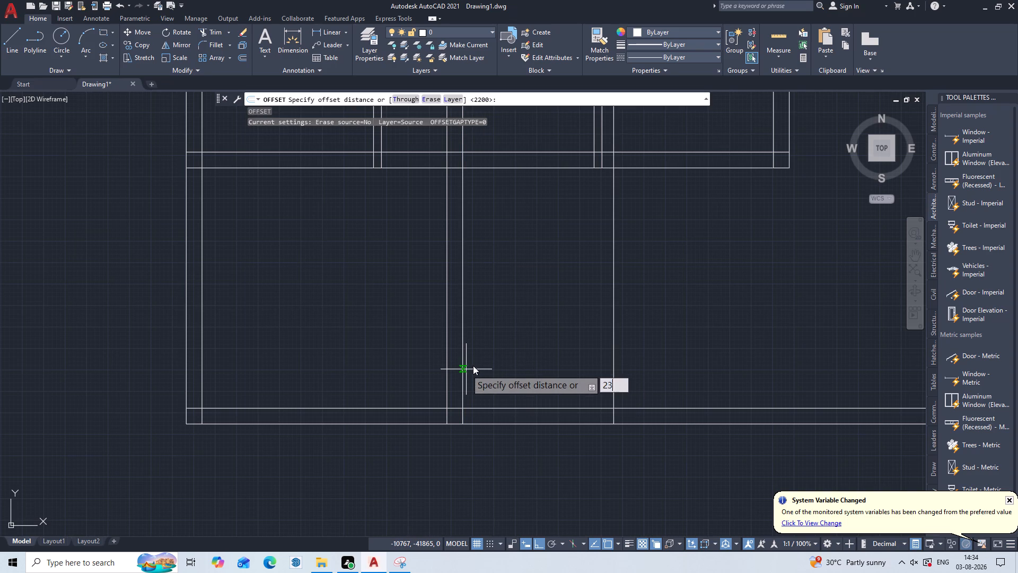
key("0")
key("Return")
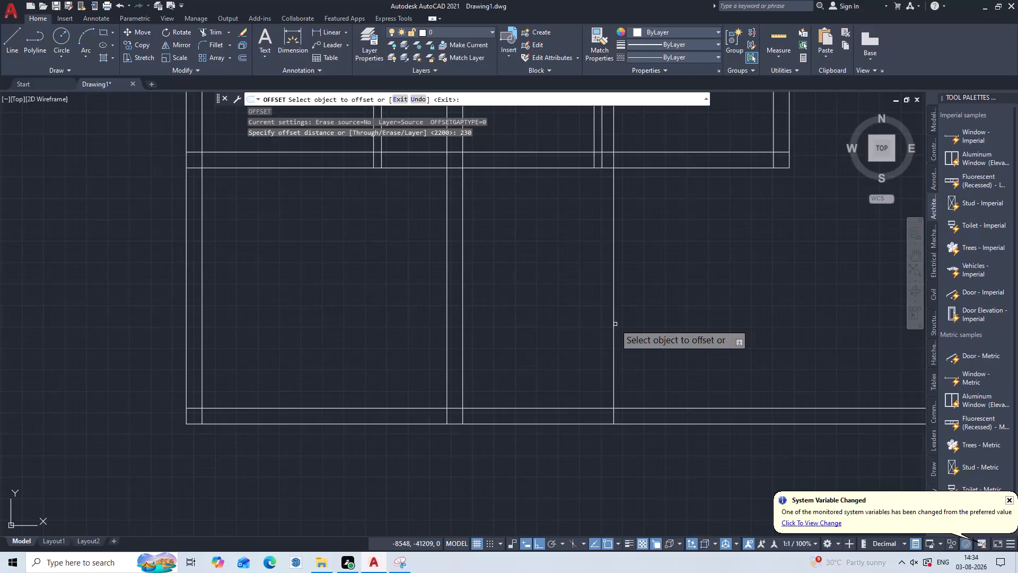
left_click(615, 324)
left_click(639, 319)
key("Escape")
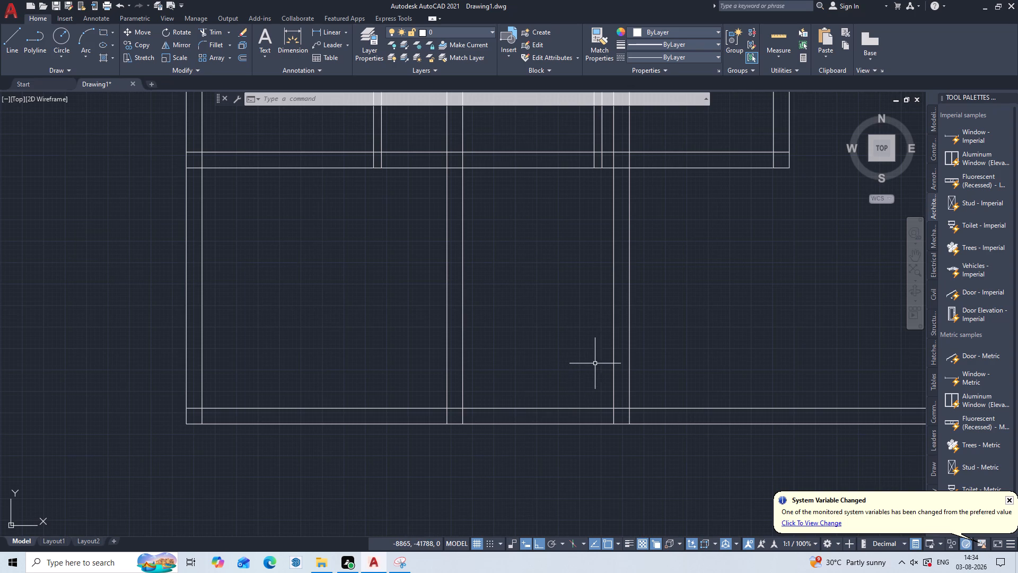
Offset the bottom outer wall's inner line 1870 mm upward.
key("o")
key("Return")
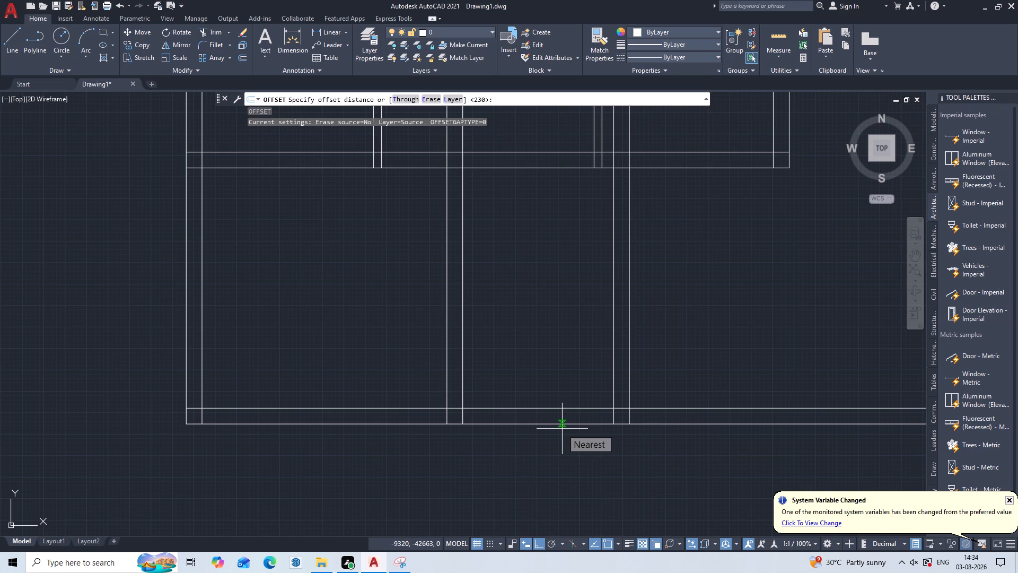
key("1")
key("8")
type("70")
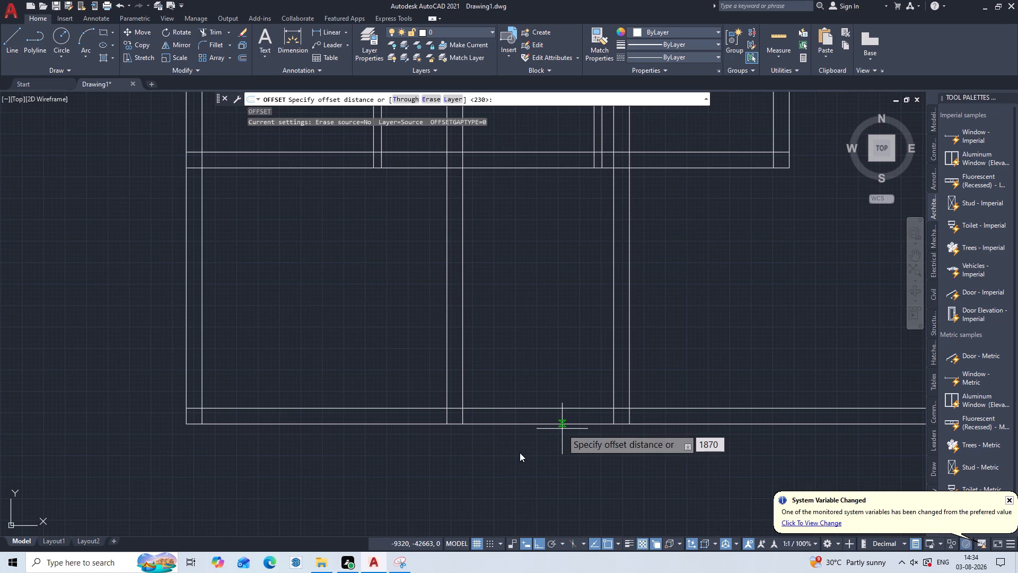
key("Return")
left_click(577, 410)
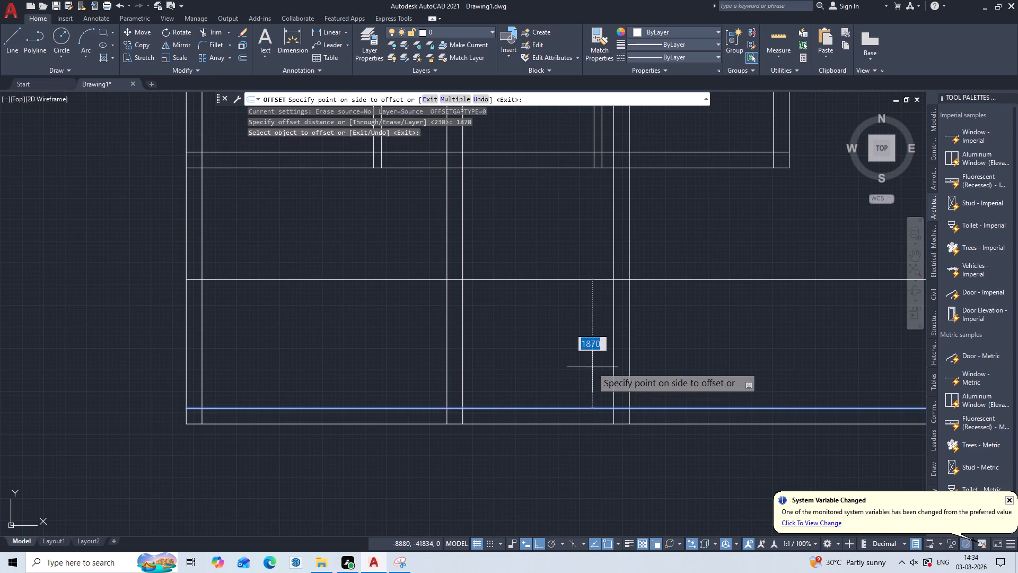
left_click(592, 367)
key("Escape")
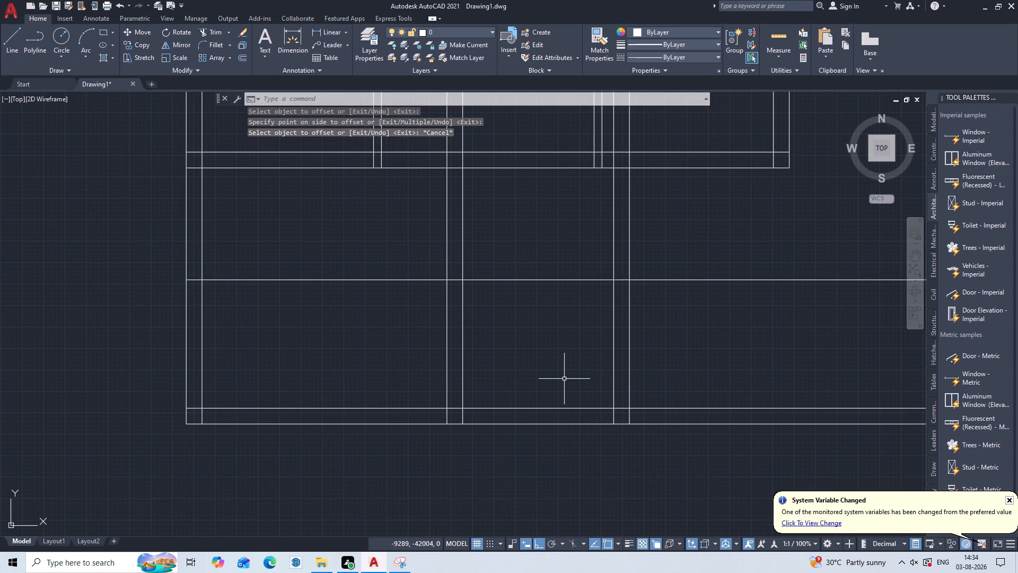
Trim the new horizontal line in the bottom bay so it only spans between the two new vertical walls.
key("t")
key("r")
key("Return")
left_click_drag(379, 233, 379, 232)
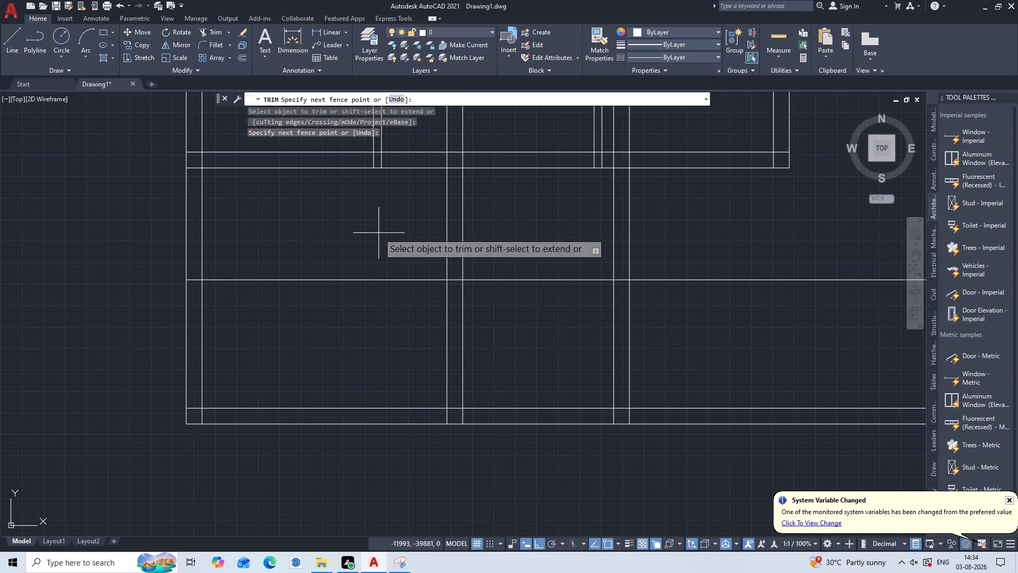
left_click_drag(379, 232, 311, 324)
left_click(307, 332)
left_click(266, 294)
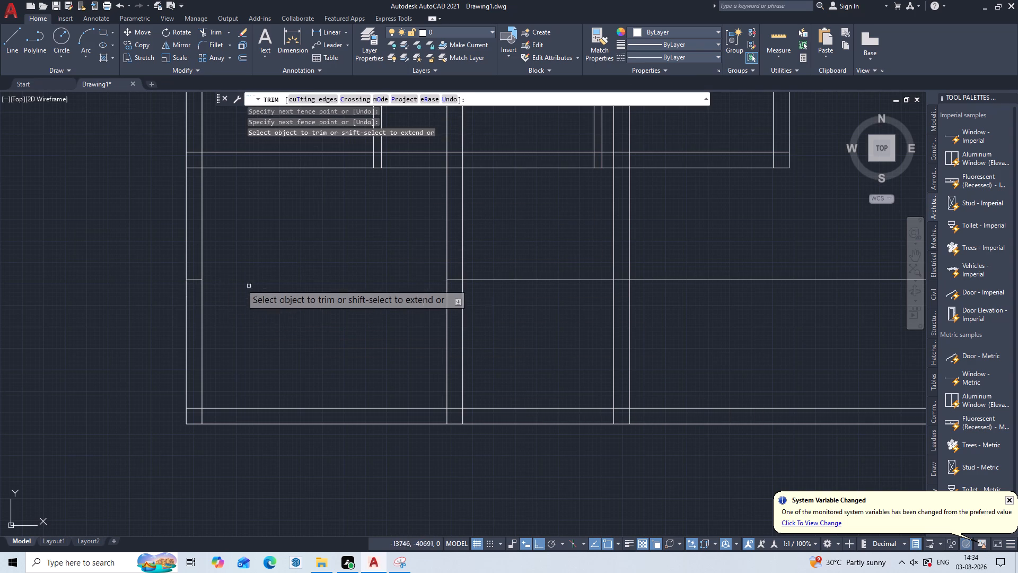
scroll(217, 280, "up", 2)
left_click(156, 264)
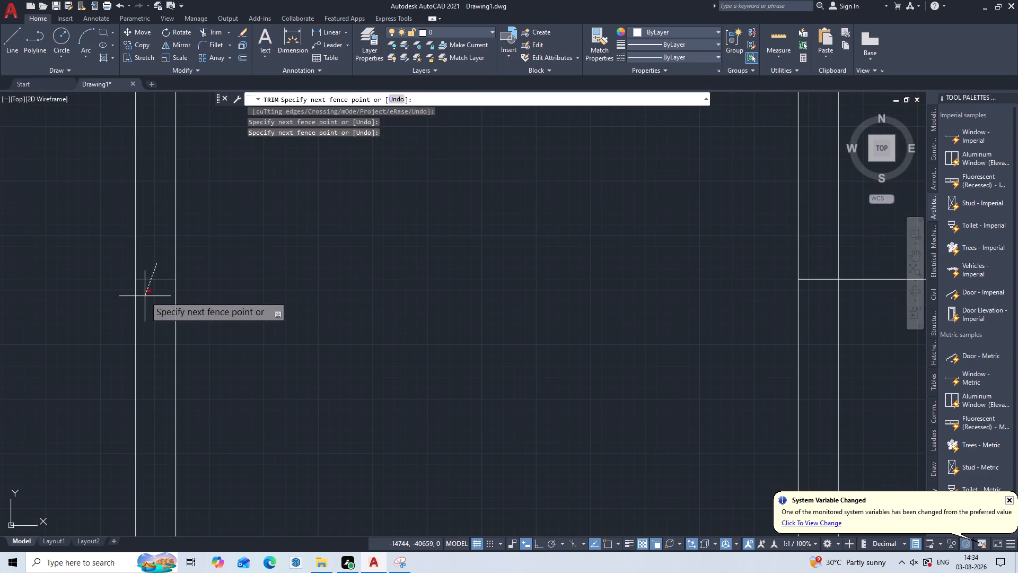
left_click(145, 297)
scroll(383, 225, "down", 3)
middle_click_drag(409, 240, 180, 296)
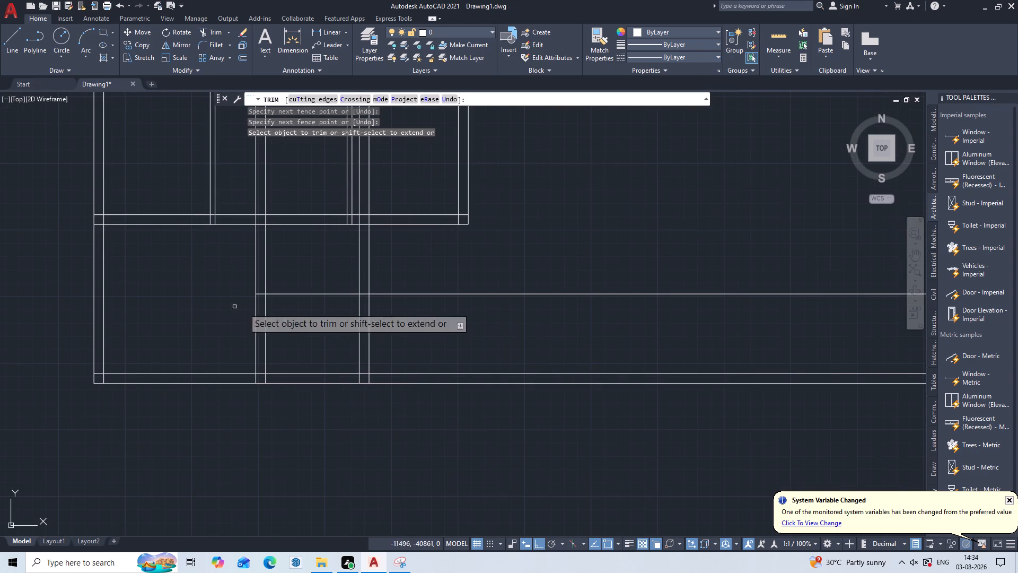
left_click_drag(528, 273, 521, 280)
left_click_drag(494, 325, 498, 320)
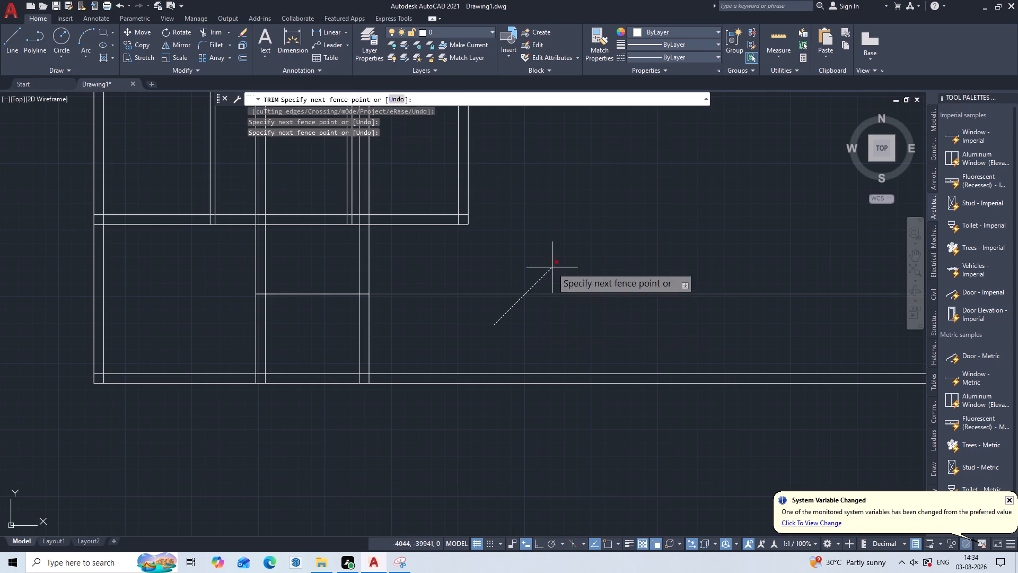
left_click(554, 267)
scroll(554, 267, "down", 2)
scroll(500, 286, "up", 2)
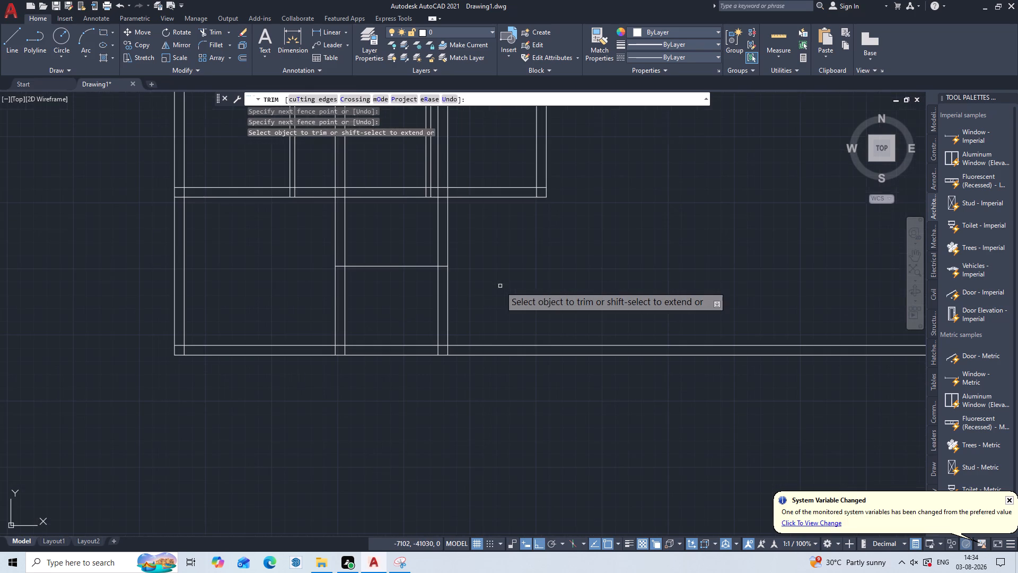
middle_click_drag(500, 286, 581, 325)
key("Escape")
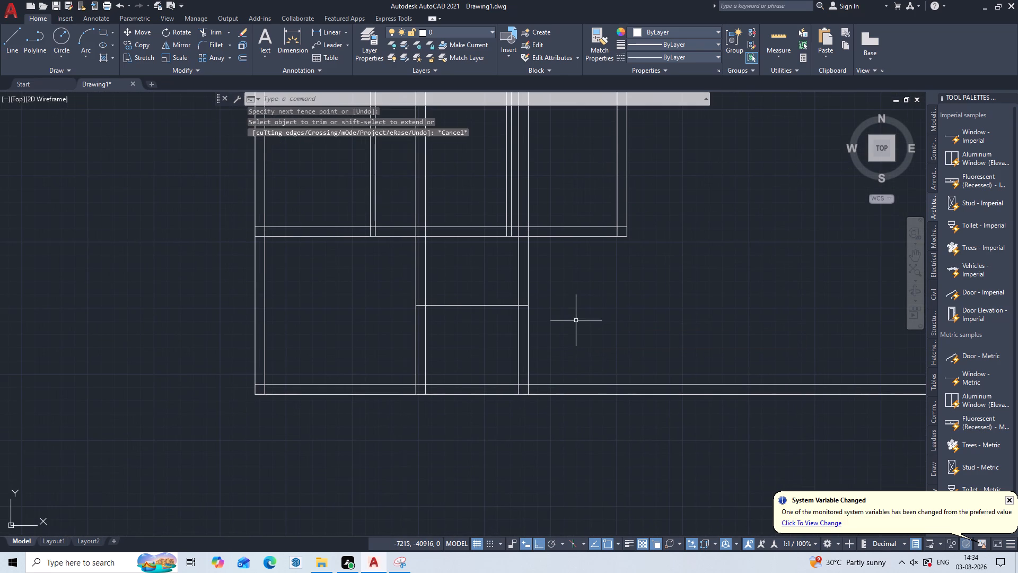
Offset the trimmed horizontal line 230 mm upward to form a wall across the small room in the bottom bay.
key("o")
key("Return")
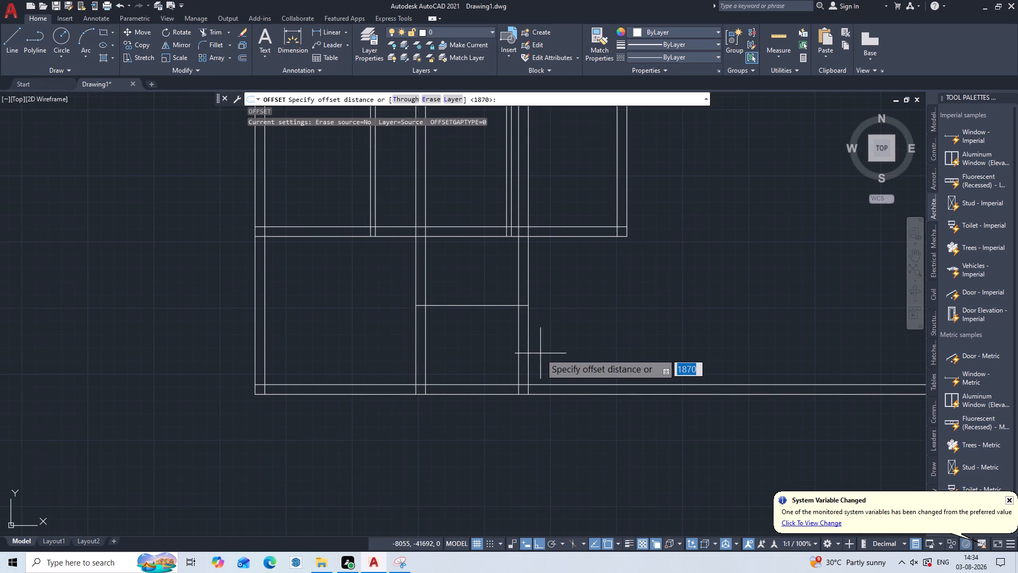
type("23")
key("0")
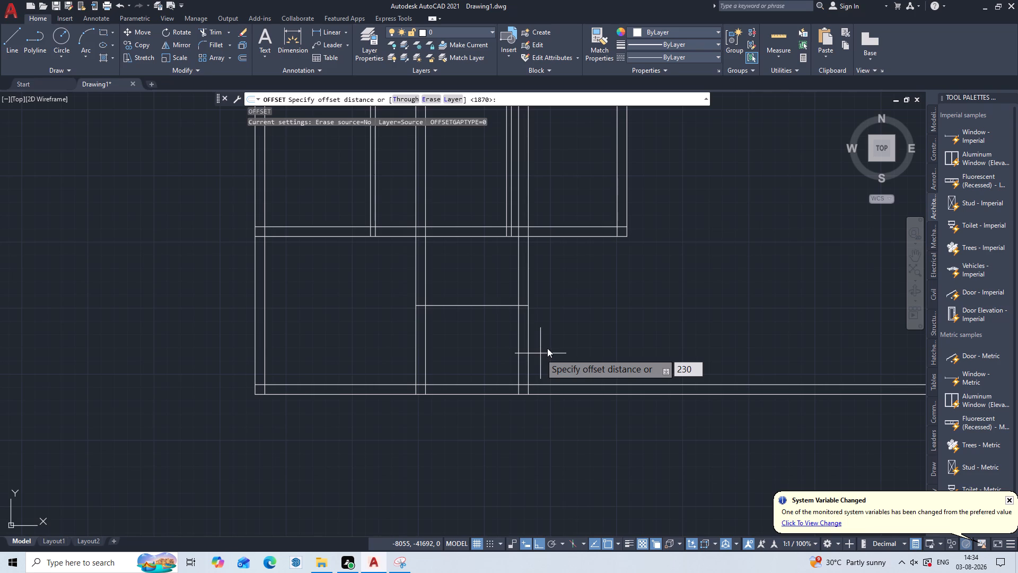
key("Return")
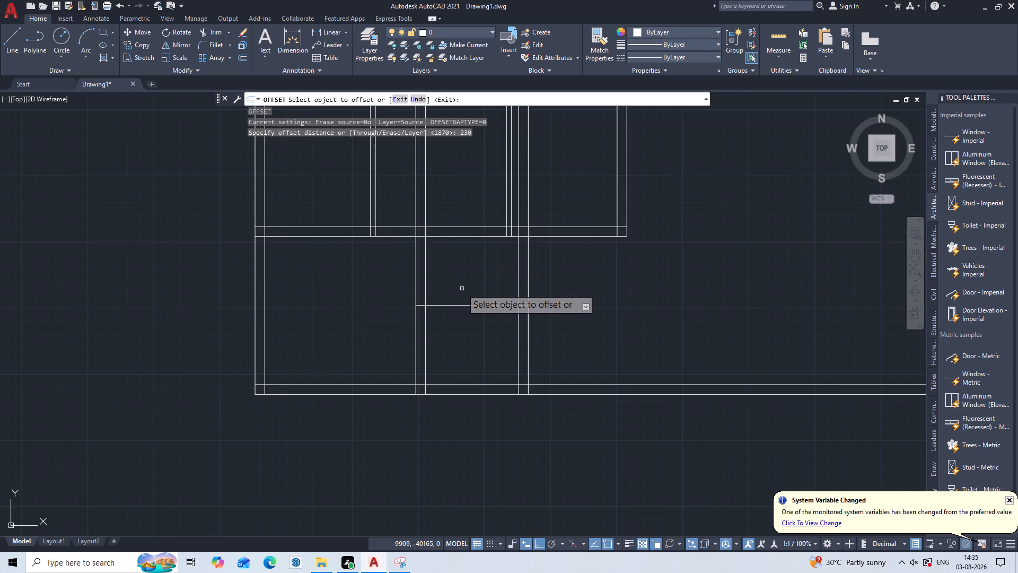
scroll(462, 289, "up", 2)
left_click(450, 331)
left_click(454, 324)
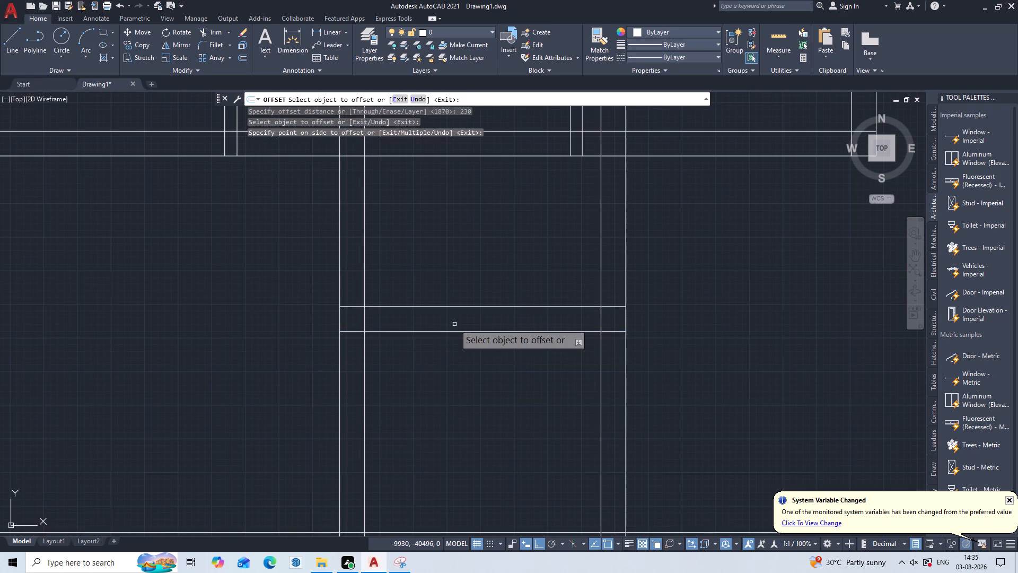
key("Escape")
Trim the second vertical wall's two lines between the new horizontal wall and the bay's upper wall.
type("TR")
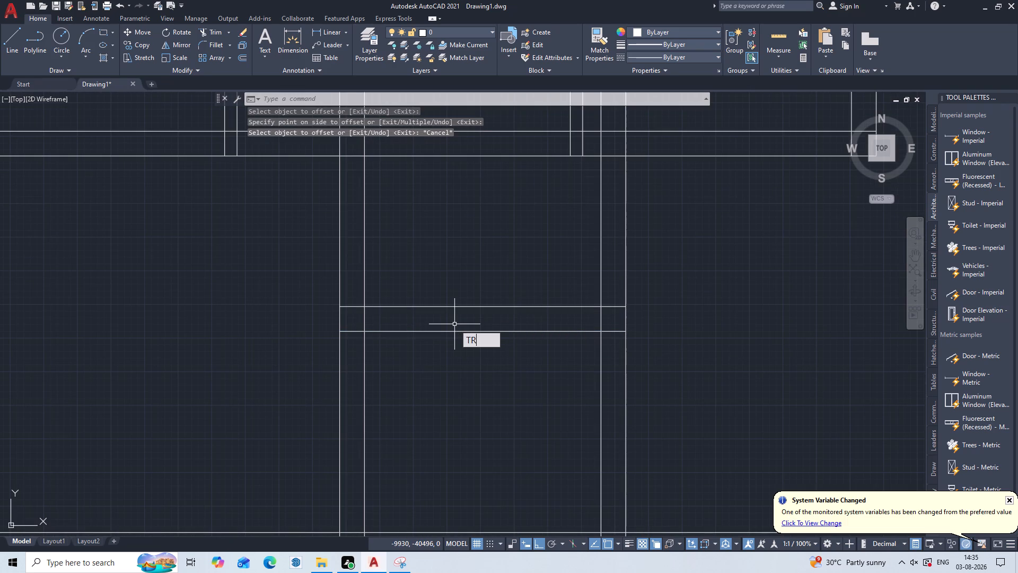
key("Return")
left_click(660, 210)
left_click_drag(660, 210, 639, 218)
left_click(551, 268)
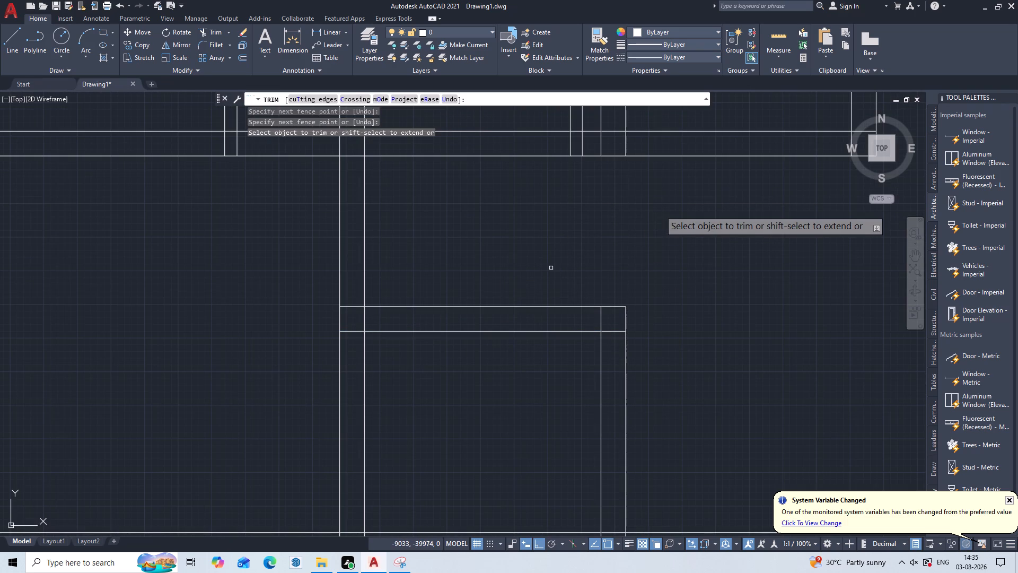
key("Escape")
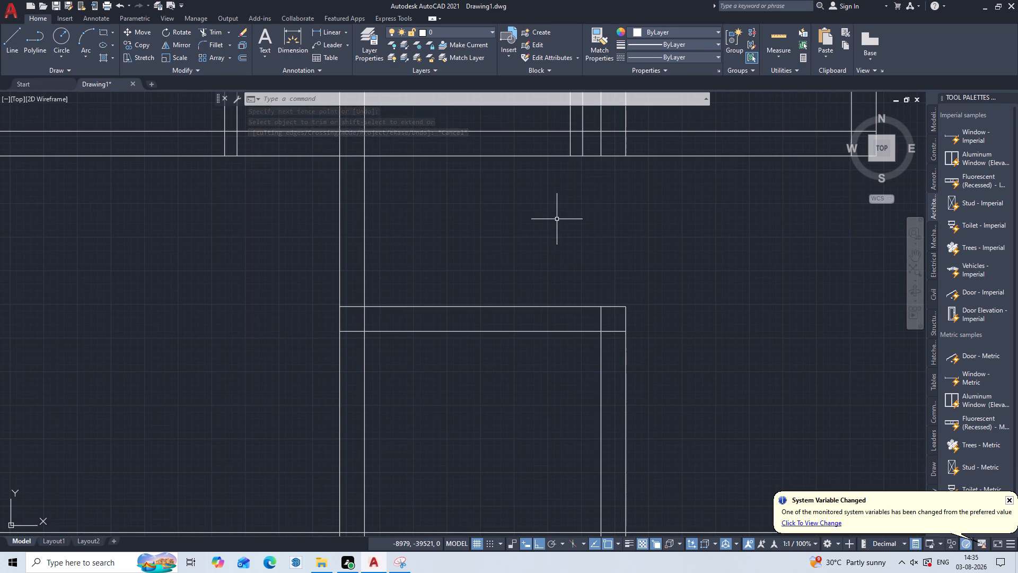
Delete the two lines of the 115 mm partition just left of the second vertical wall in the room row above the bay.
scroll(557, 219, "down", 2)
middle_click_drag(546, 230, 550, 265)
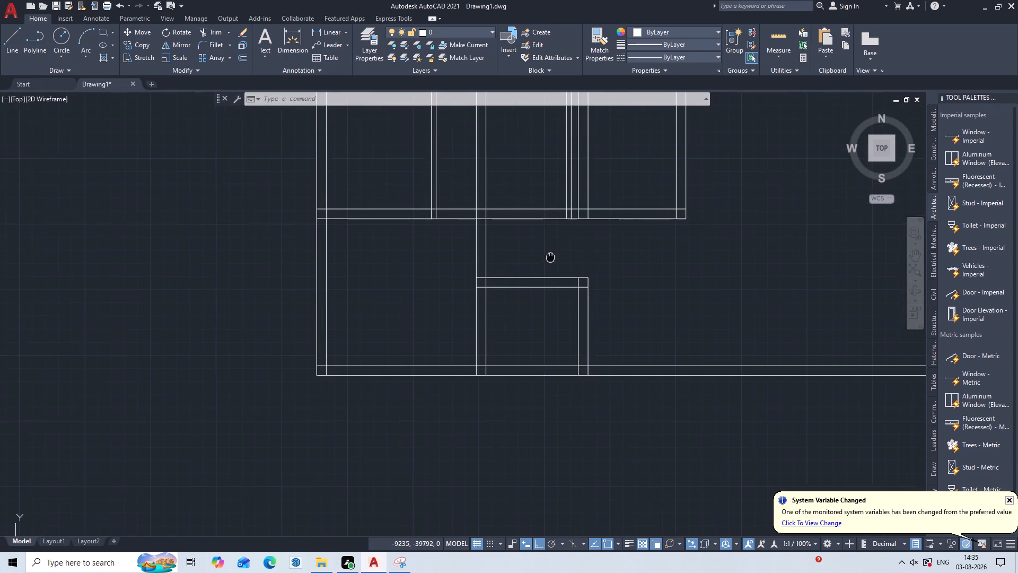
middle_click_drag(550, 265, 555, 285)
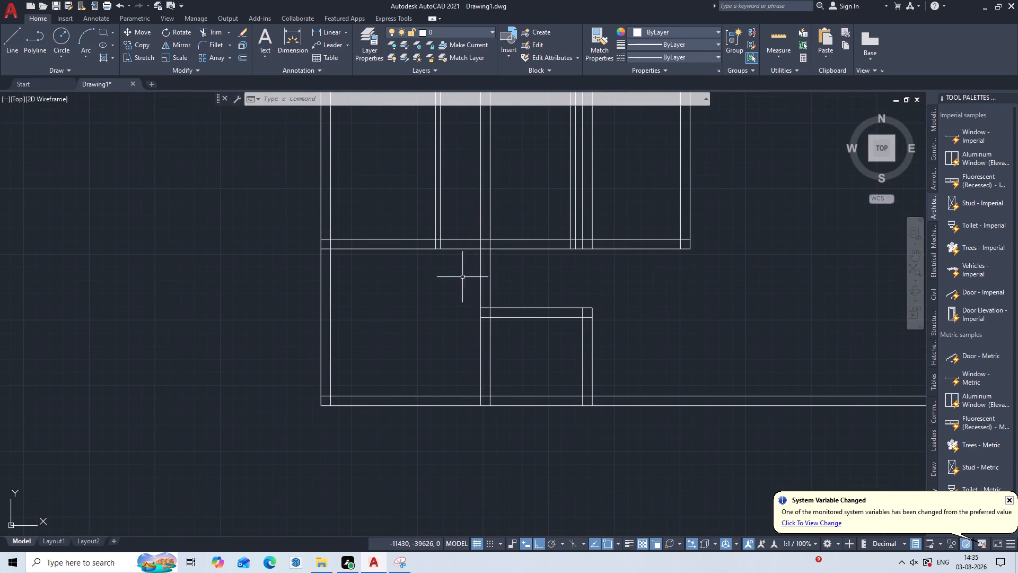
scroll(462, 276, "down", 2)
scroll(506, 241, "up", 3)
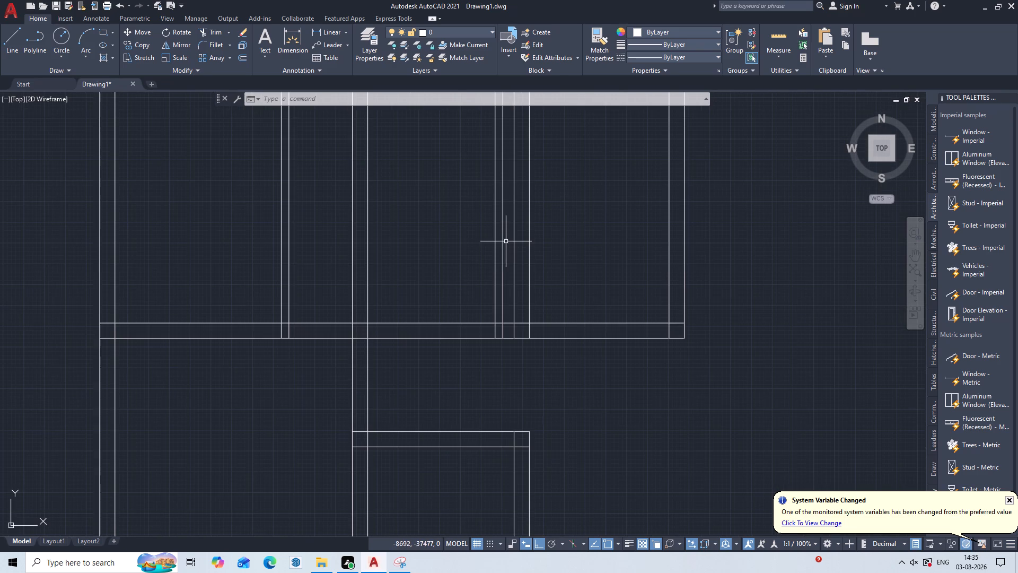
left_click(506, 241)
left_click(490, 249)
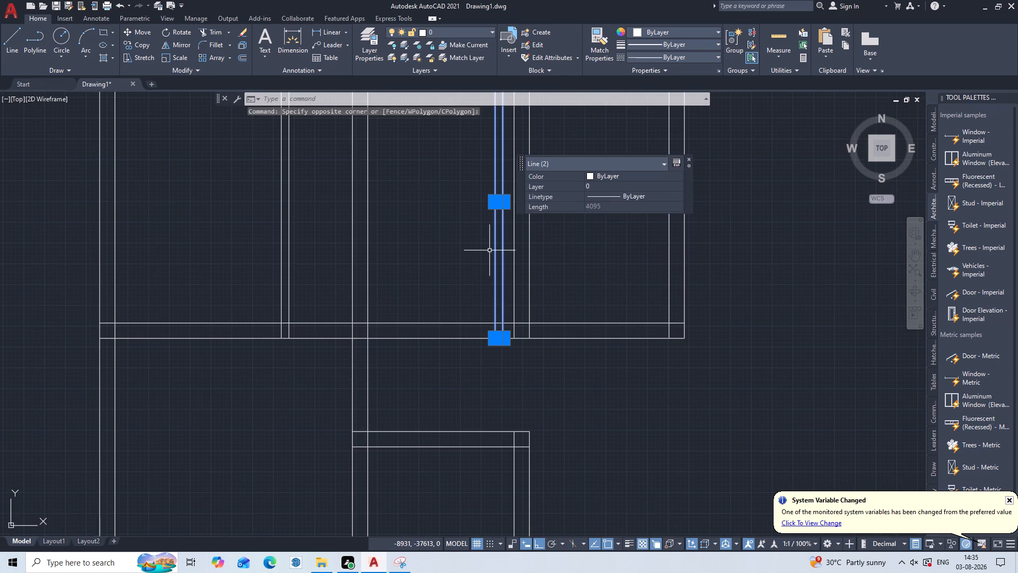
key("Delete")
Examine the wall layout across the left wing, the central area and the right wing.
scroll(489, 253, "down", 1)
middle_click_drag(474, 257, 478, 305)
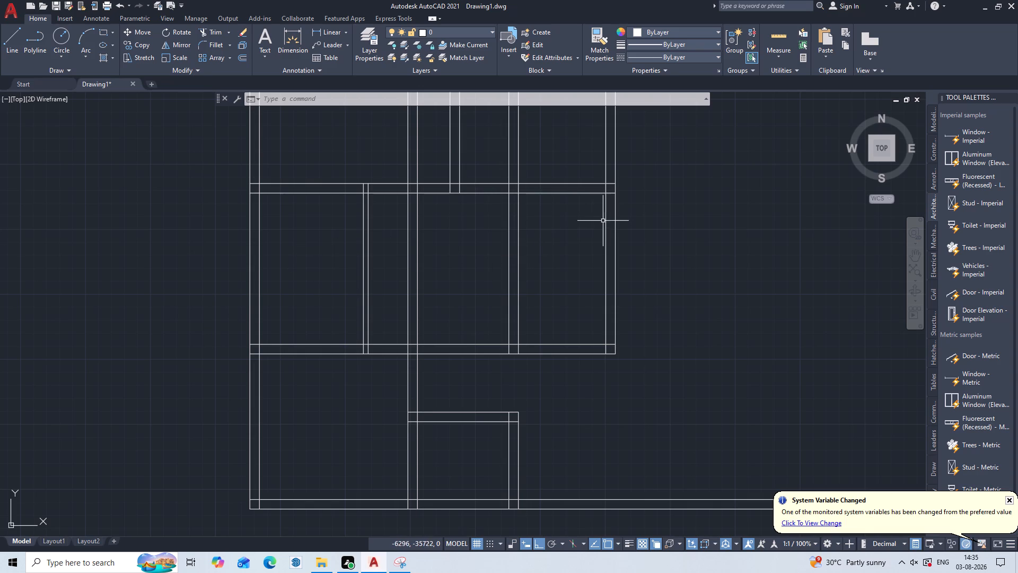
scroll(459, 258, "down", 1)
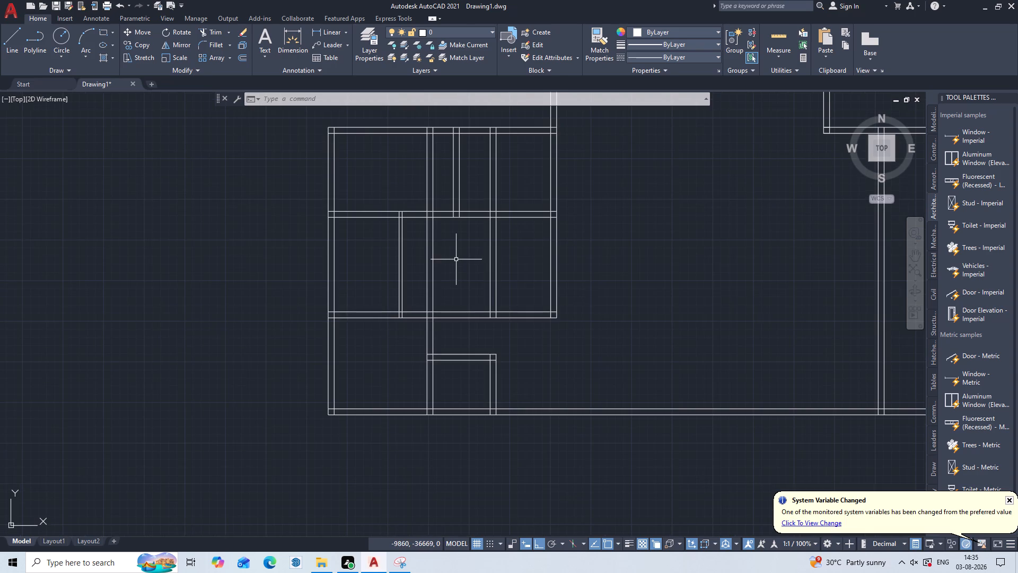
middle_click_drag(456, 259, 433, 413)
middle_click_drag(596, 240, 255, 177)
middle_click_drag(346, 266, 362, 253)
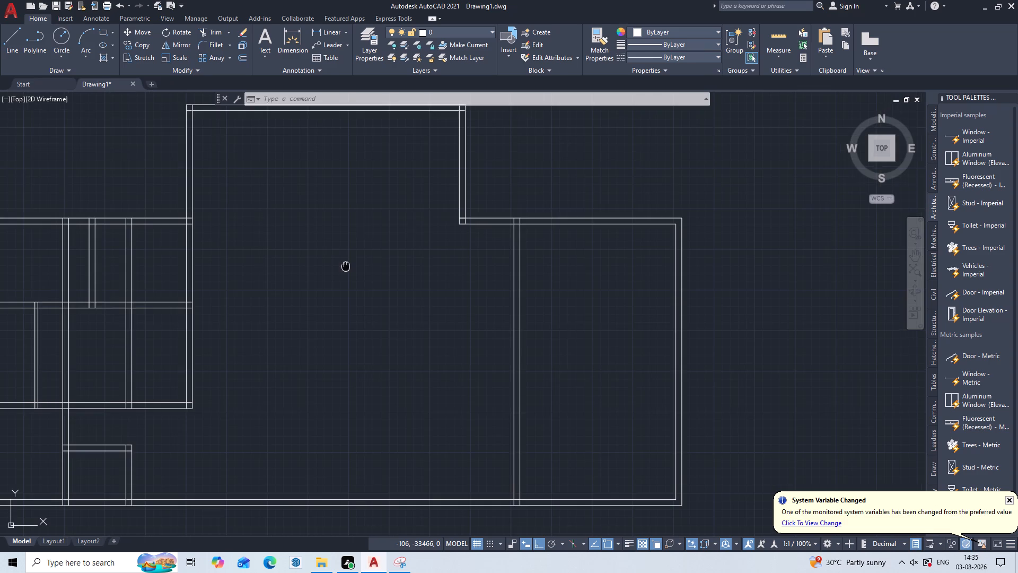
middle_click_drag(362, 253, 561, 119)
middle_click_drag(459, 265, 554, 257)
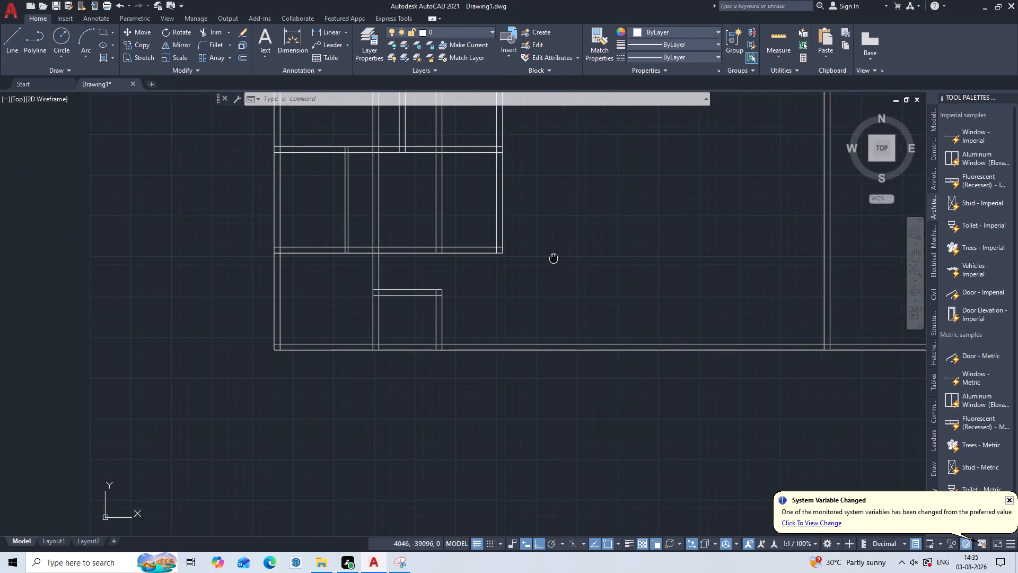
middle_click_drag(554, 257, 556, 259)
middle_click_drag(347, 257, 349, 334)
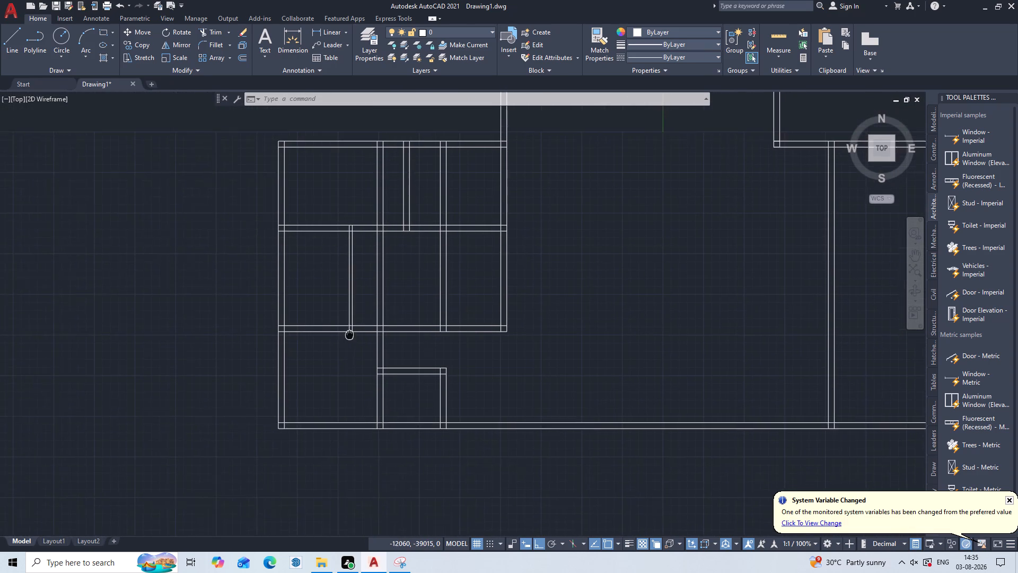
middle_click_drag(349, 334, 348, 348)
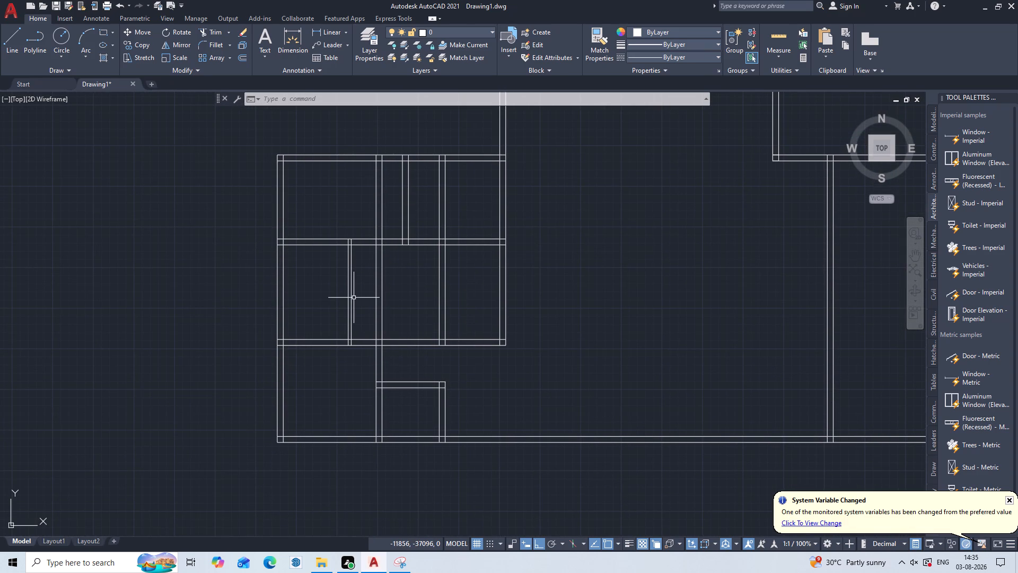
middle_click_drag(358, 257, 356, 302)
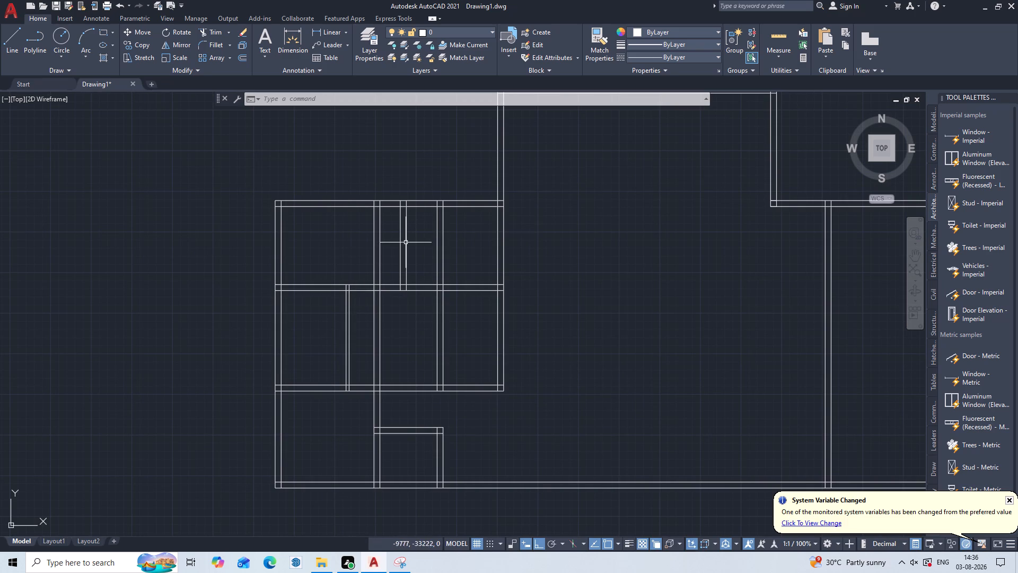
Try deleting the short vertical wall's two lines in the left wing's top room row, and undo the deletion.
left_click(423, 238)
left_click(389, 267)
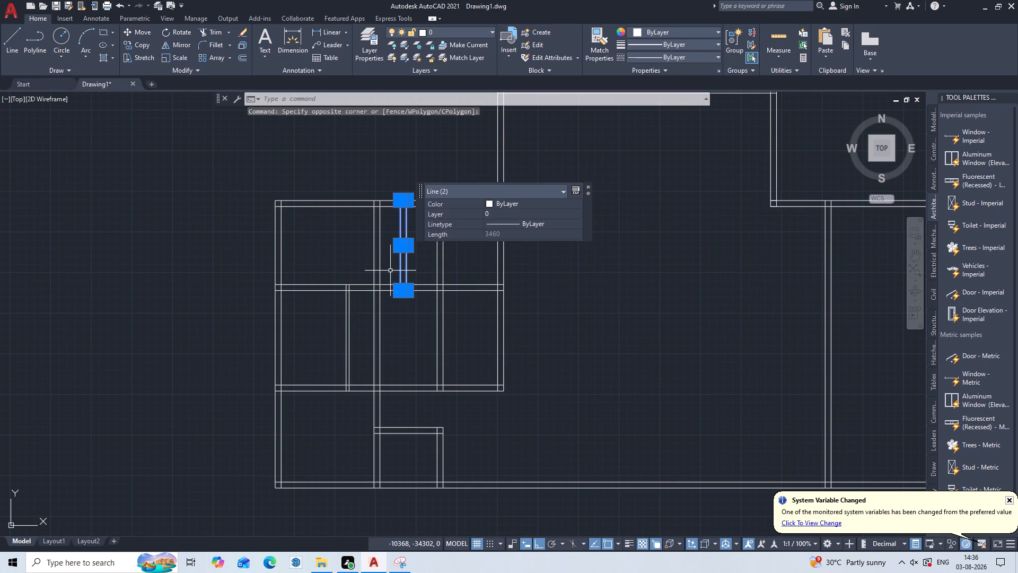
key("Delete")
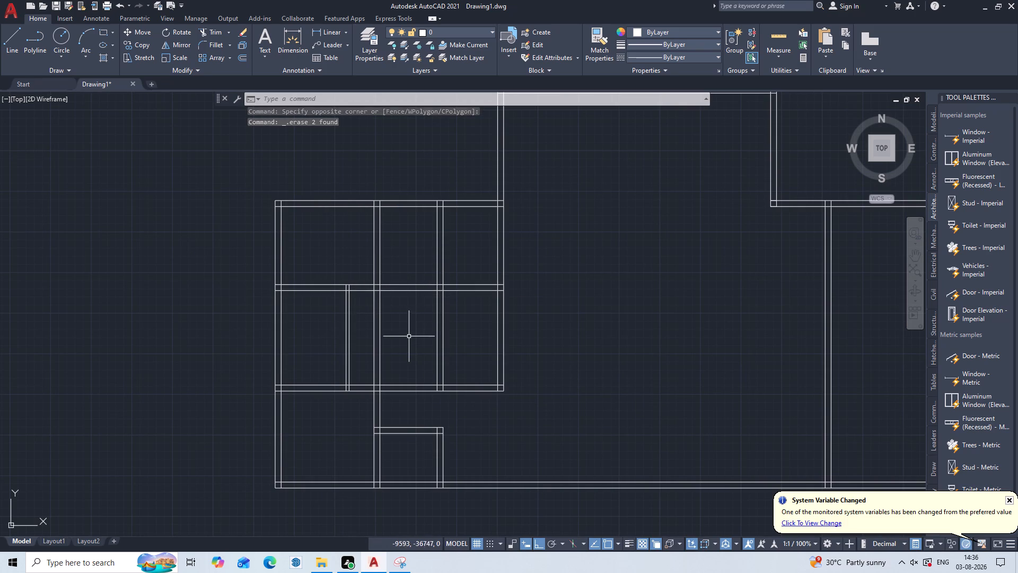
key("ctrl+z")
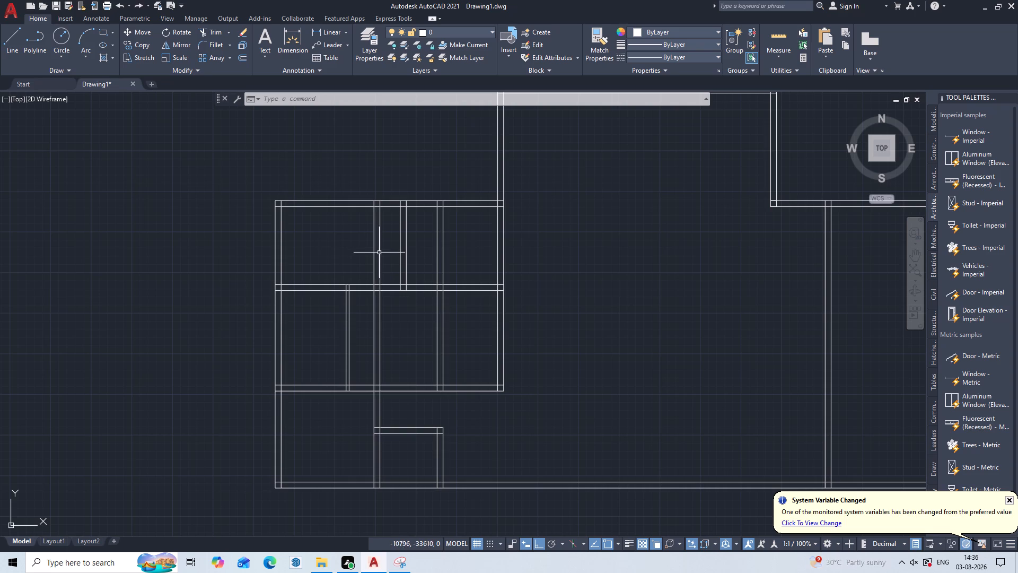
Trim the bottom bay's first vertical wall lines out of the two room rows above the bay.
key("t")
key("r")
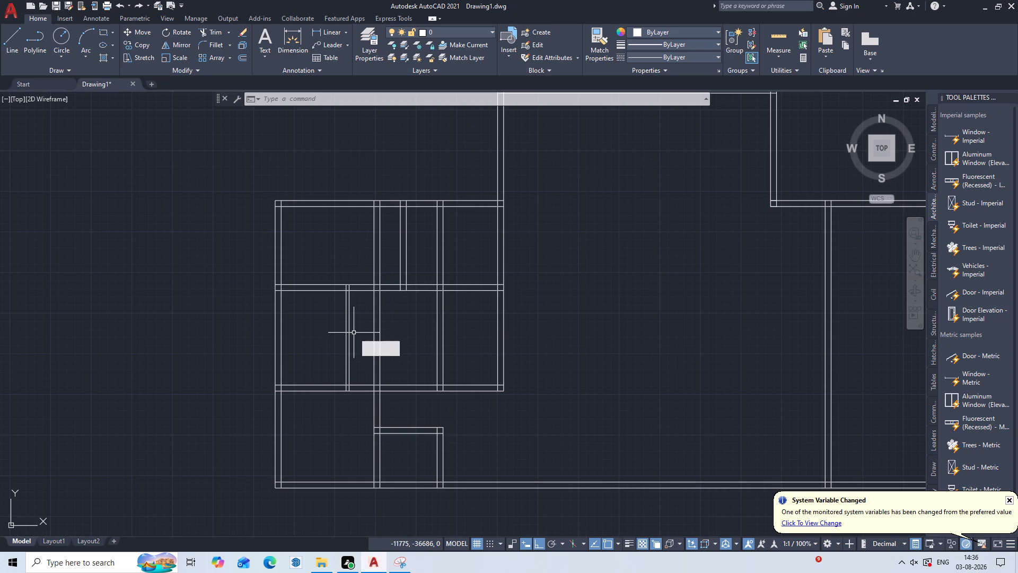
key("Return")
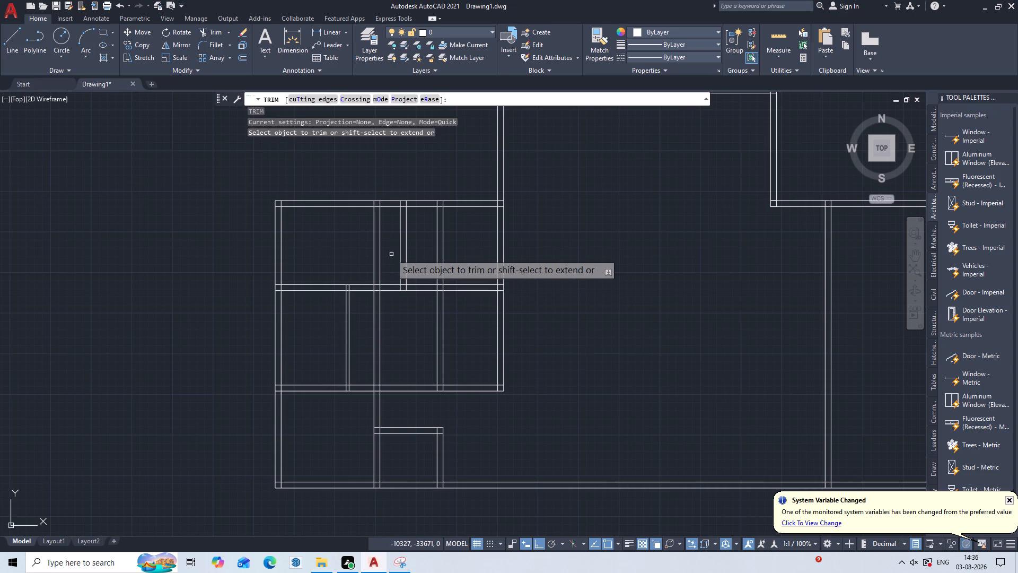
left_click(391, 245)
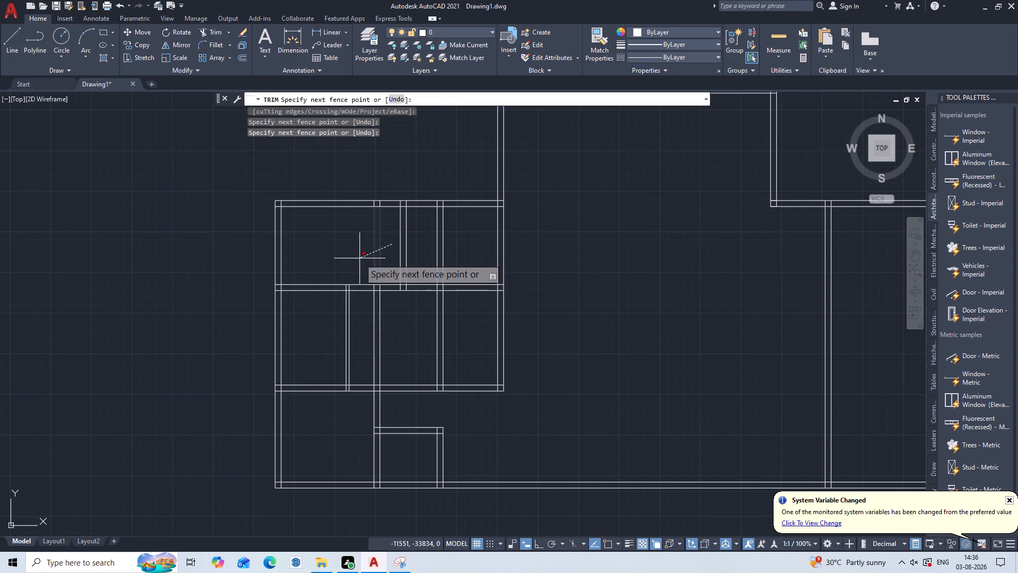
left_click(359, 258)
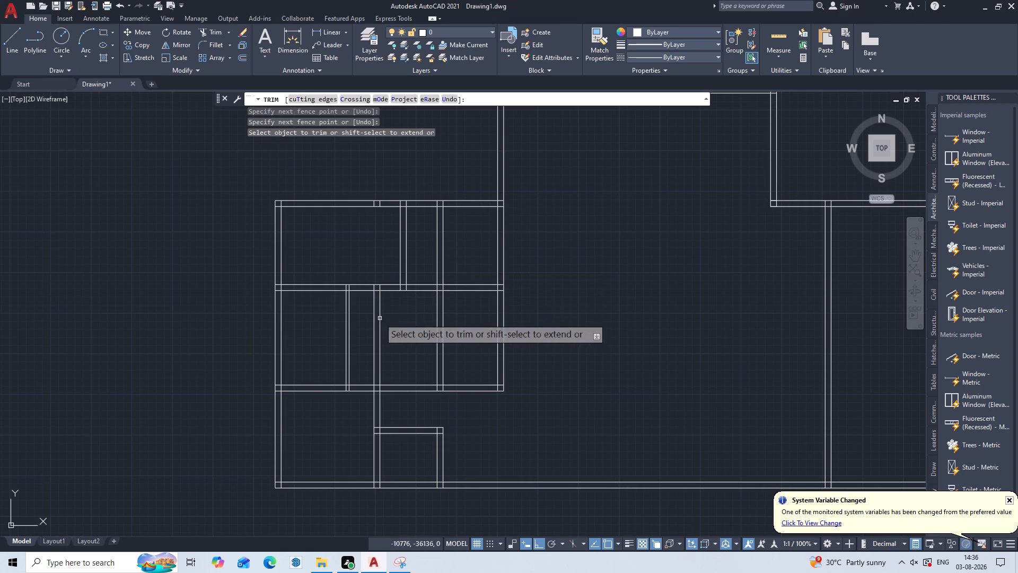
left_click(393, 322)
left_click(370, 351)
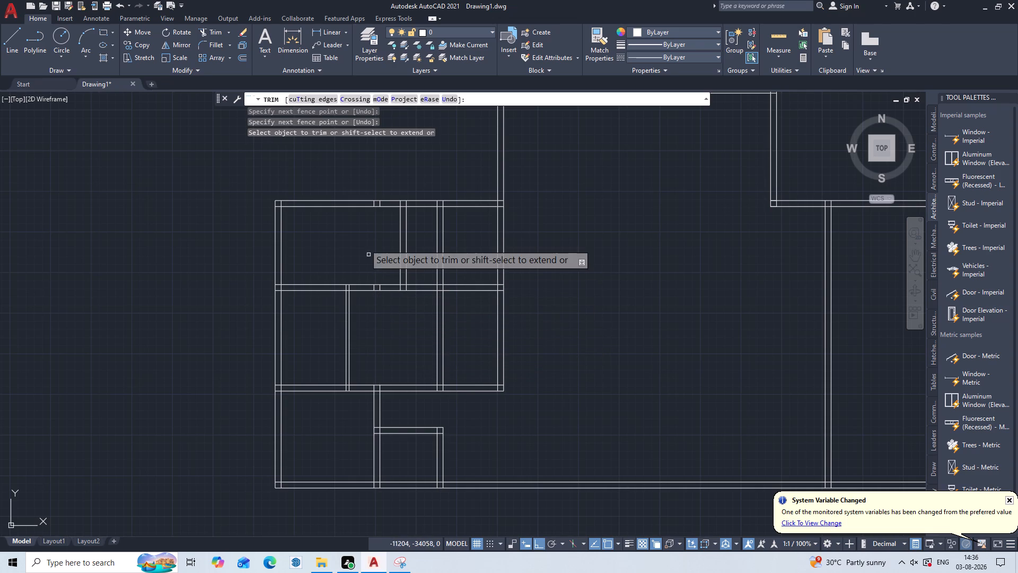
Trim the leftover vertical wall stubs inside the left wing's top outer wall.
scroll(360, 219, "up", 5)
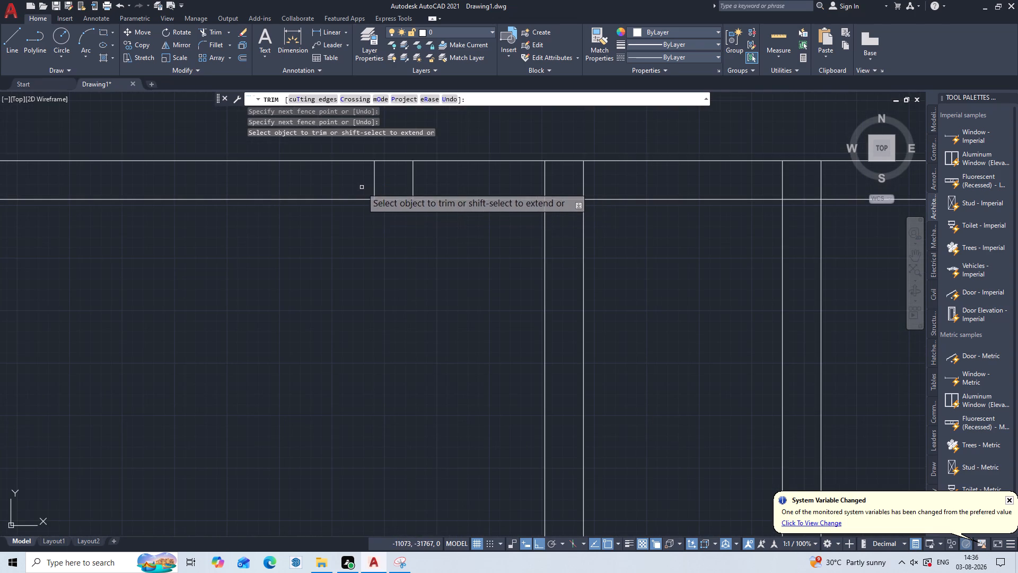
left_click_drag(362, 187, 371, 184)
left_click(434, 180)
scroll(431, 180, "down", 4)
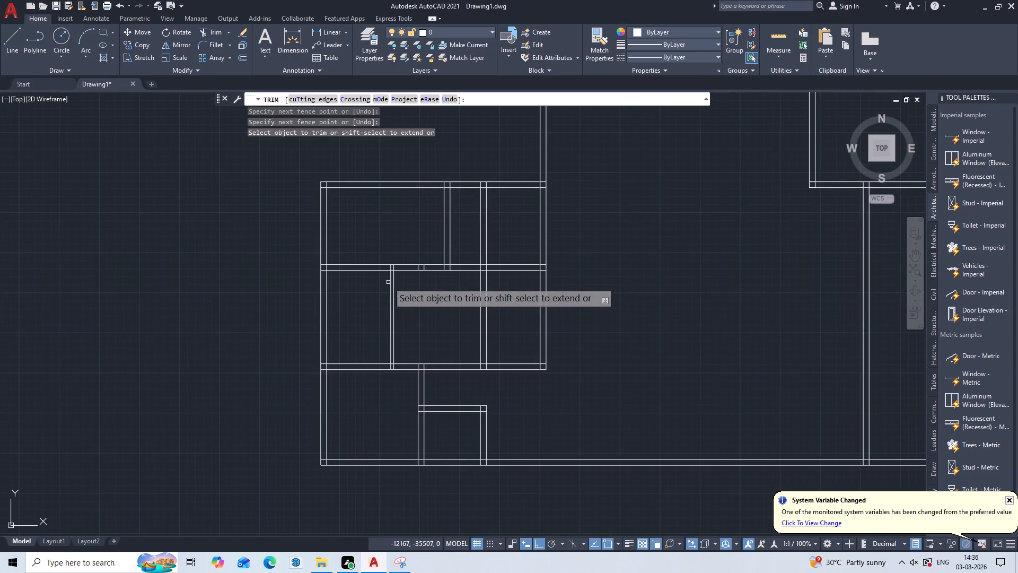
Trim the leftover vertical wall stubs inside the horizontal wall between the left wing's top and middle room rows.
scroll(417, 276, "up", 4)
left_click(393, 215)
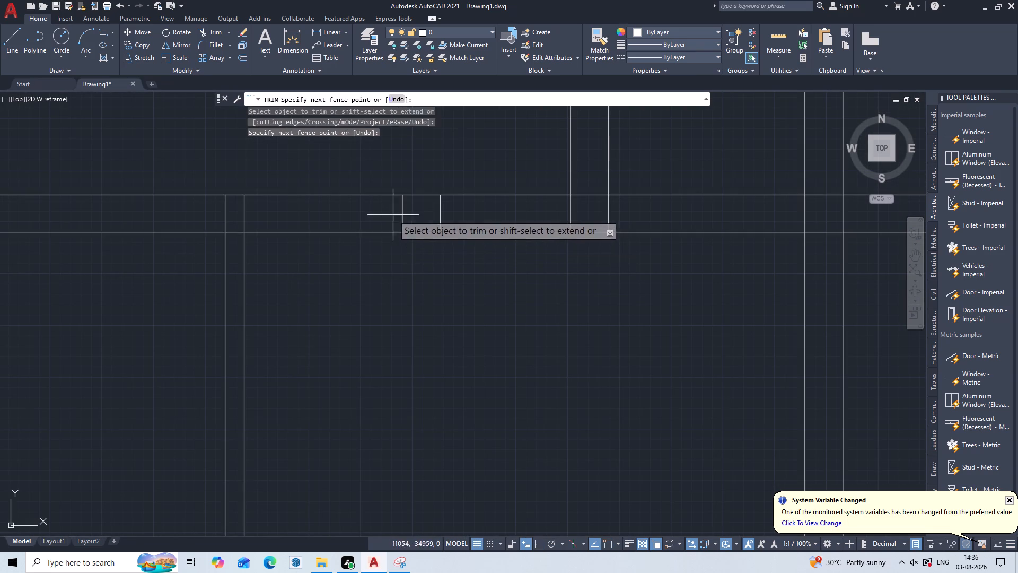
left_click(468, 223)
scroll(462, 218, "down", 3)
middle_click_drag(450, 265, 431, 257)
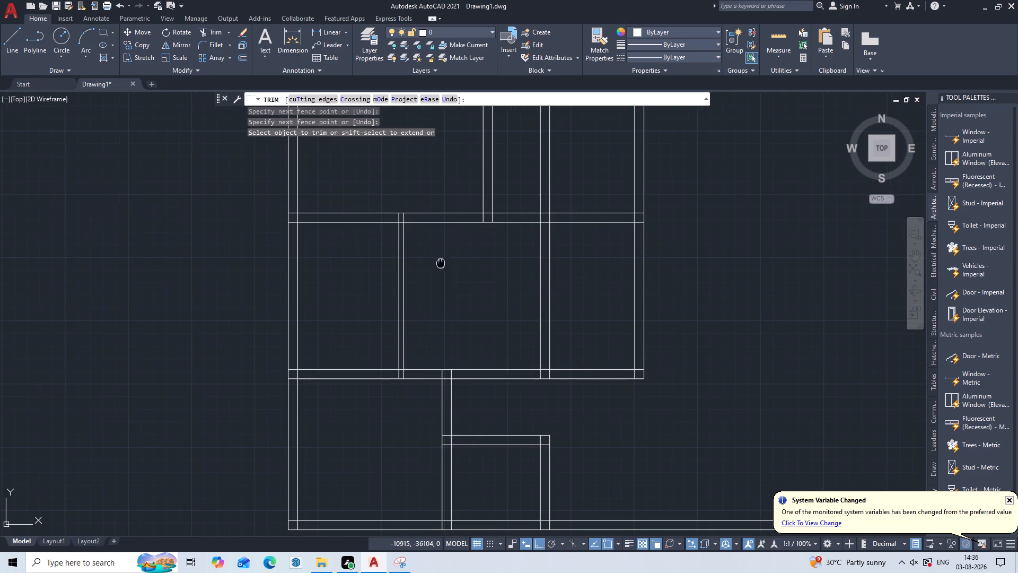
middle_click_drag(431, 257, 413, 179)
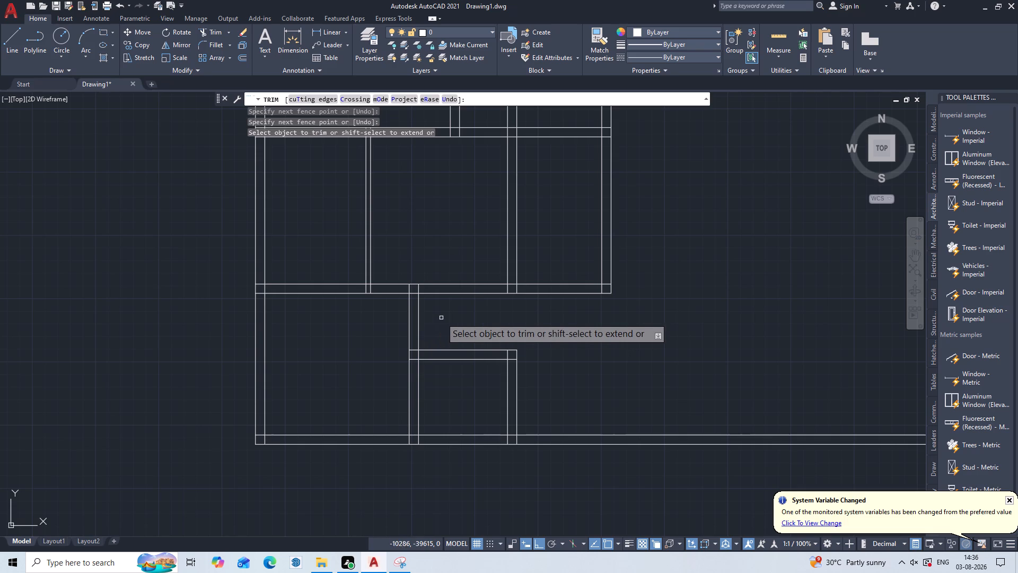
key("Escape")
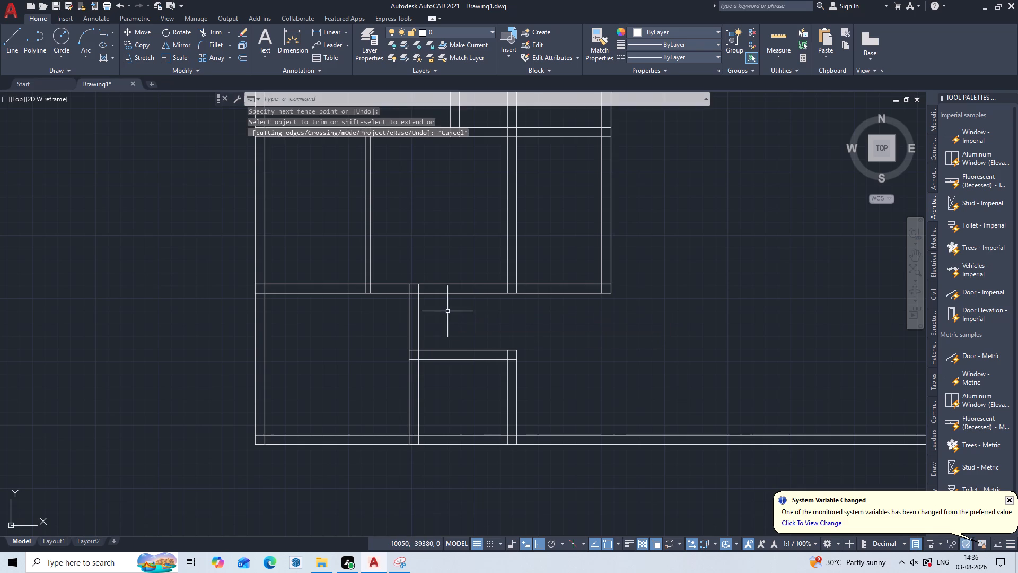
Trim the remaining two-row vertical wall's two lines out of the left wing's top room row.
scroll(424, 316, "down", 1)
middle_click_drag(440, 265, 426, 339)
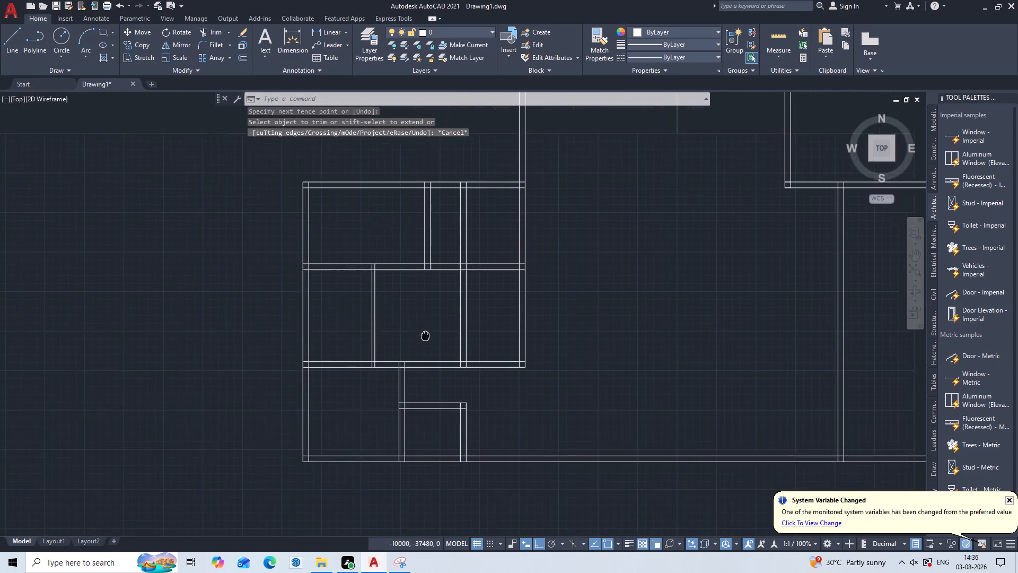
middle_click_drag(426, 339, 427, 342)
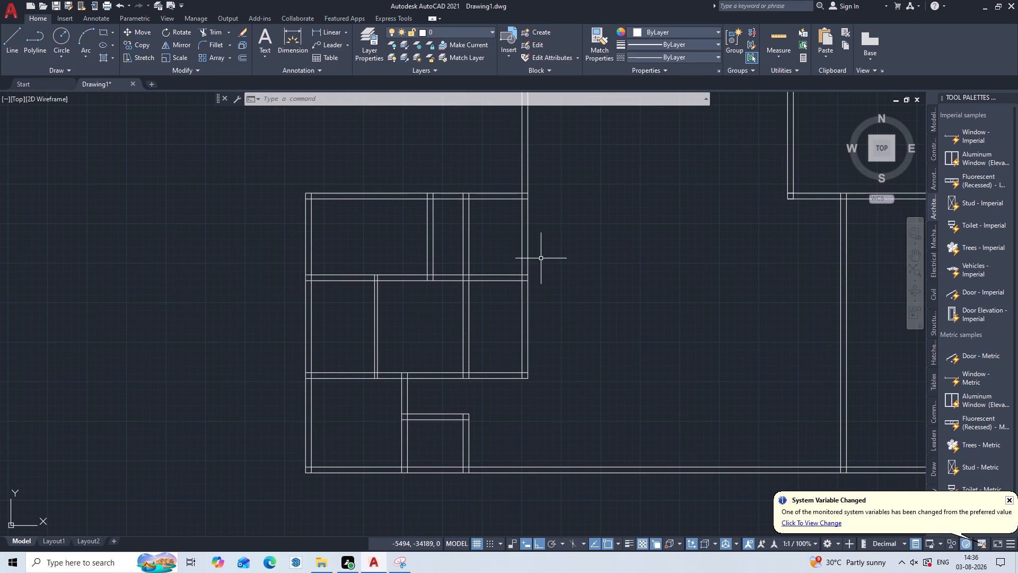
type("TR")
key("Return")
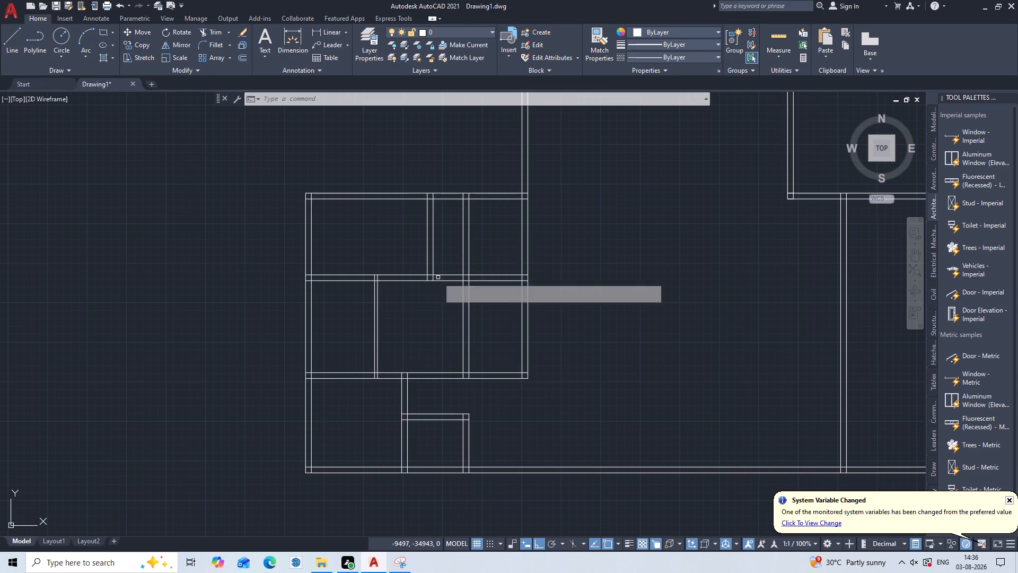
left_click_drag(498, 225, 489, 229)
left_click(447, 255)
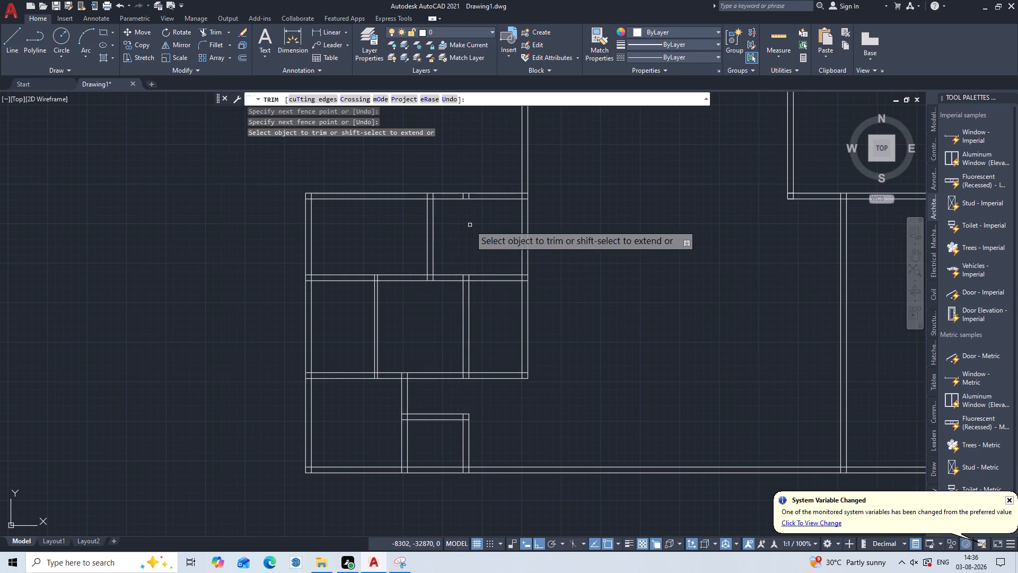
Trim that wall's leftover stubs inside the left wing's top outer wall.
scroll(470, 225, "up", 2)
middle_click_drag(475, 236, 469, 317)
scroll(446, 222, "up", 2)
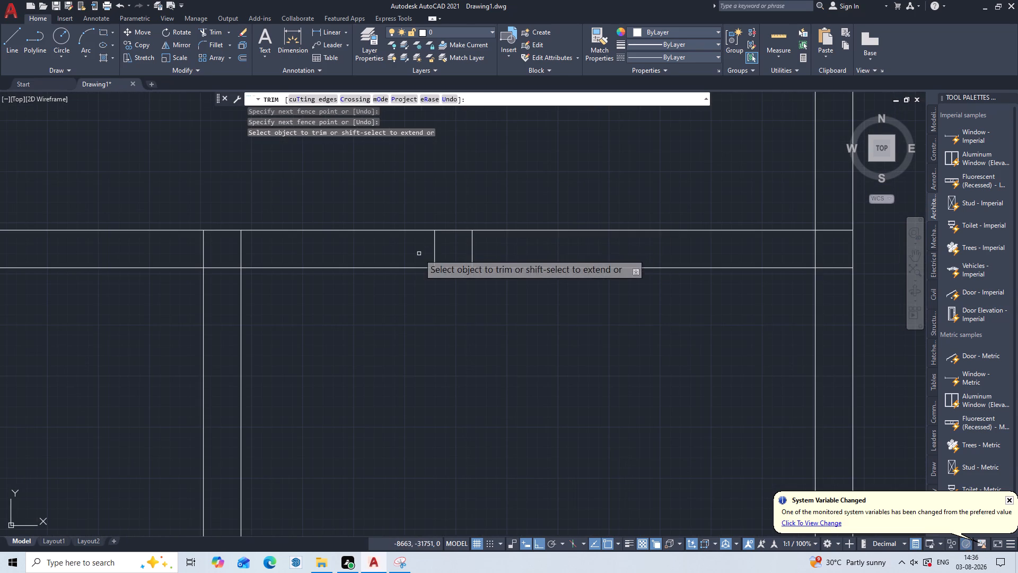
left_click(419, 251)
left_click(512, 253)
scroll(515, 253, "down", 2)
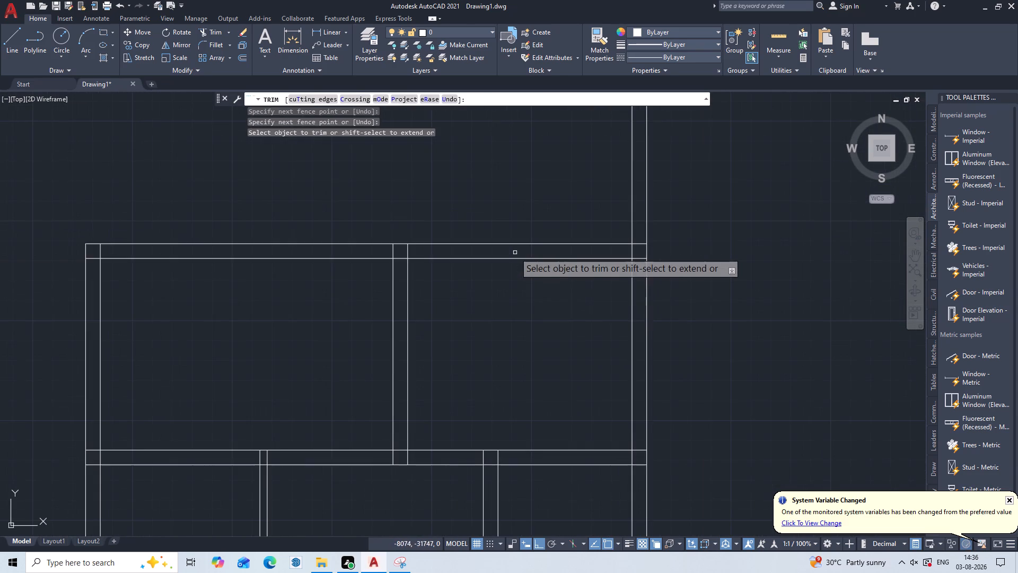
scroll(505, 303, "down", 2)
middle_click_drag(502, 315, 503, 273)
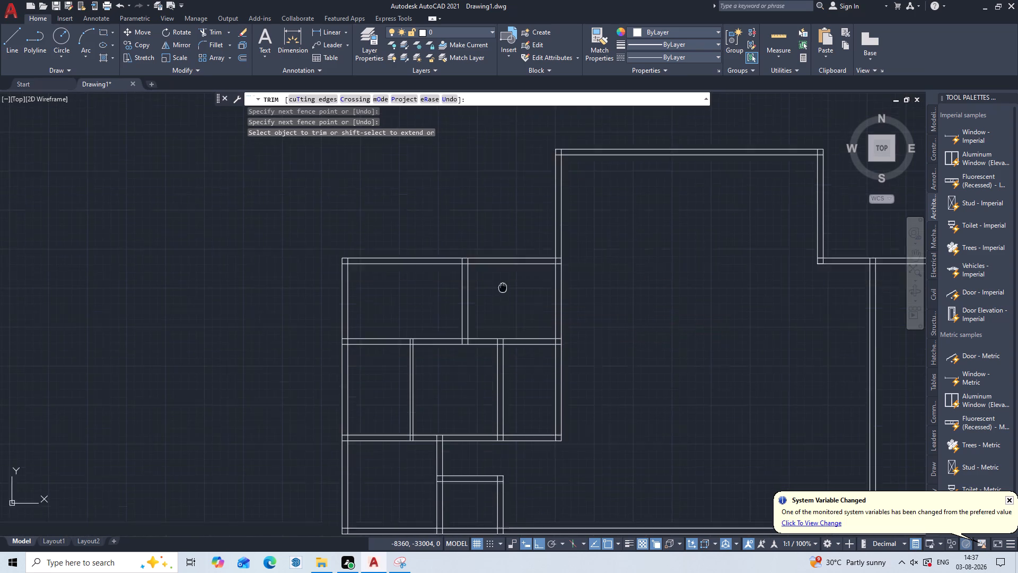
middle_click_drag(503, 273, 489, 209)
key("Escape")
key("Escape")
key("Escape")
key("Escape")
key("Escape")
key("Escape")
key("Escape")
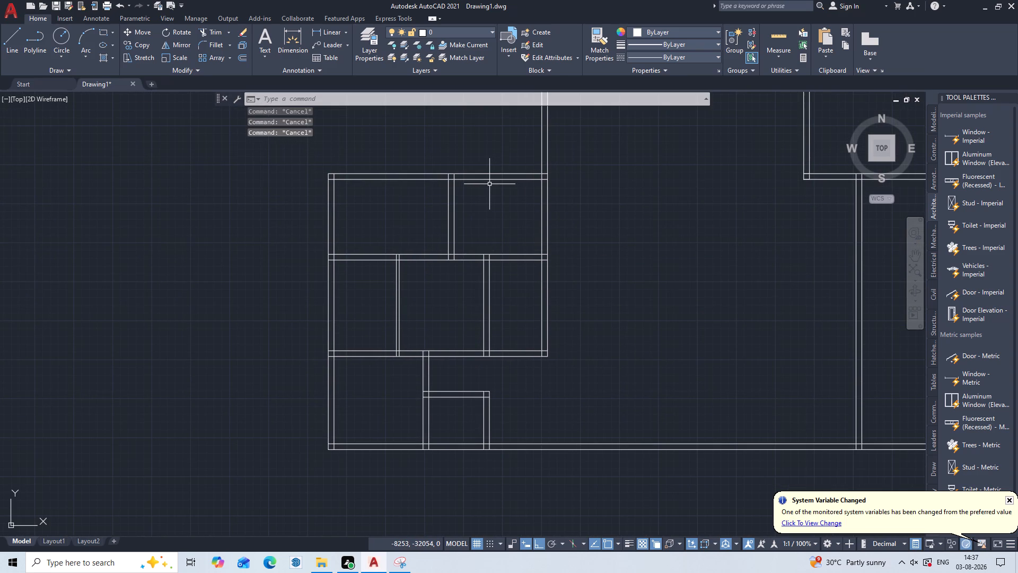
Offset the inner line of the right wing's vertical dividing wall 2100 mm towards the central area.
scroll(499, 208, "down", 1)
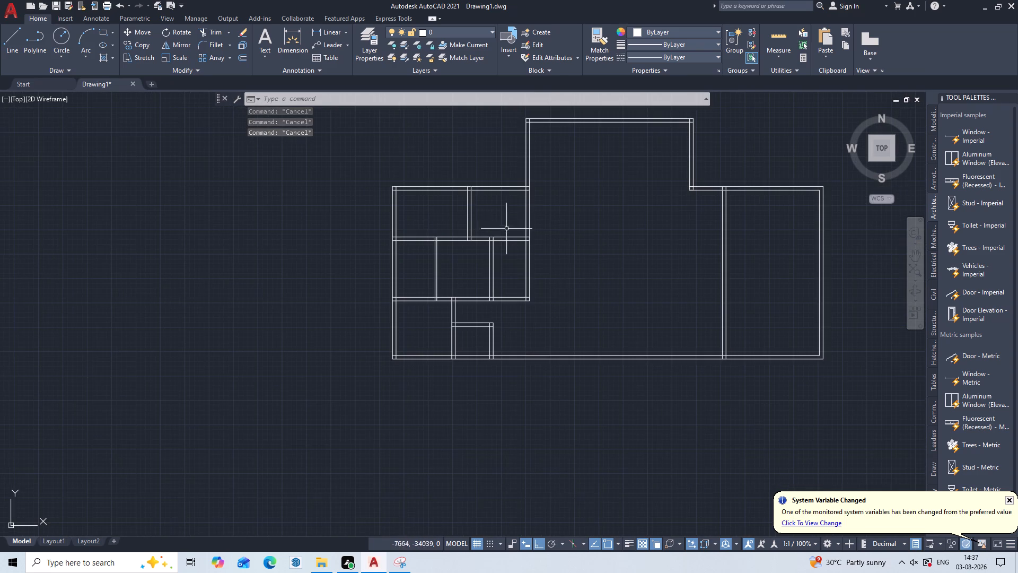
middle_click_drag(512, 235, 406, 222)
scroll(435, 214, "up", 1)
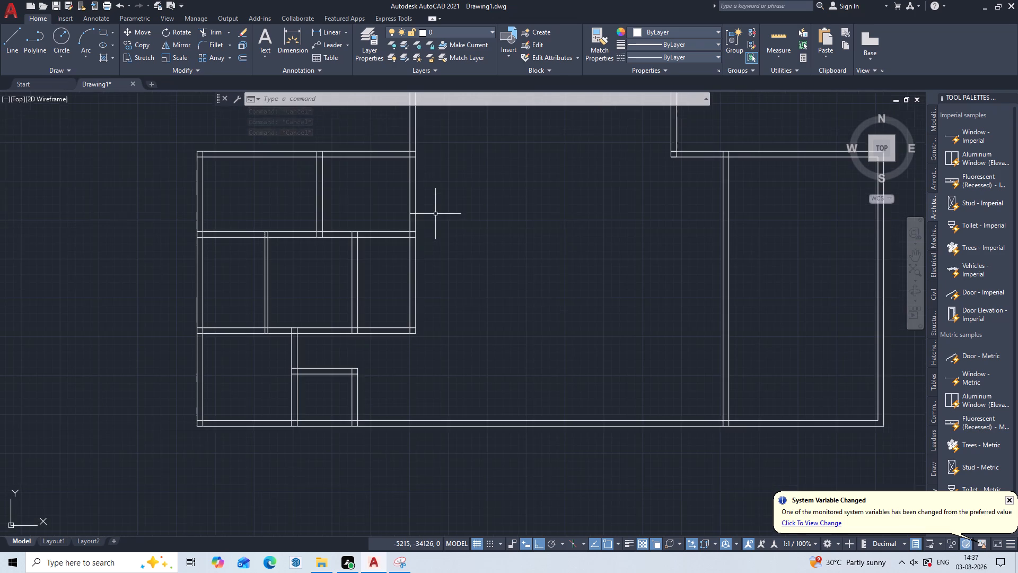
middle_click_drag(435, 214, 407, 251)
scroll(420, 232, "up", 1)
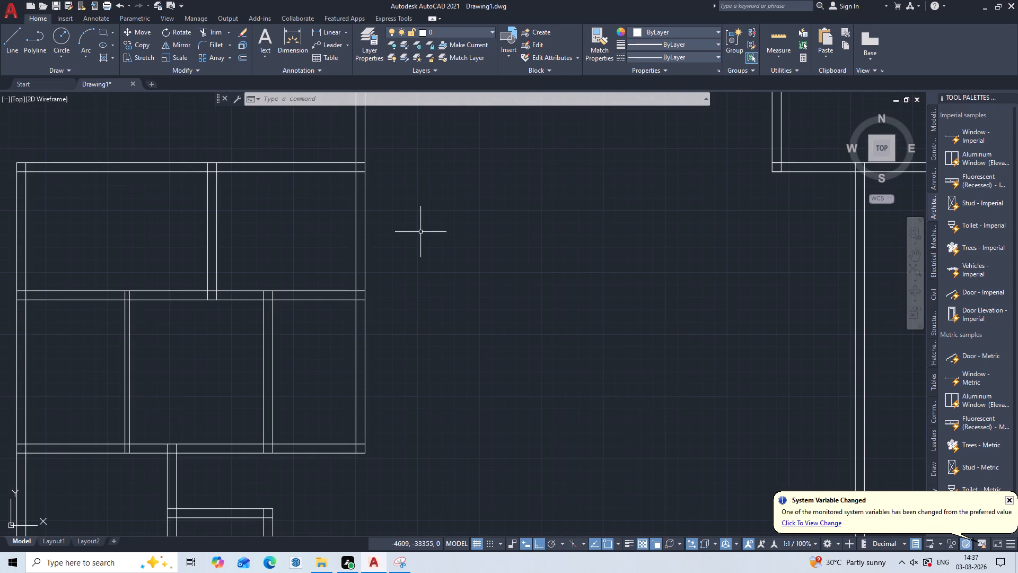
key("o")
key("Return")
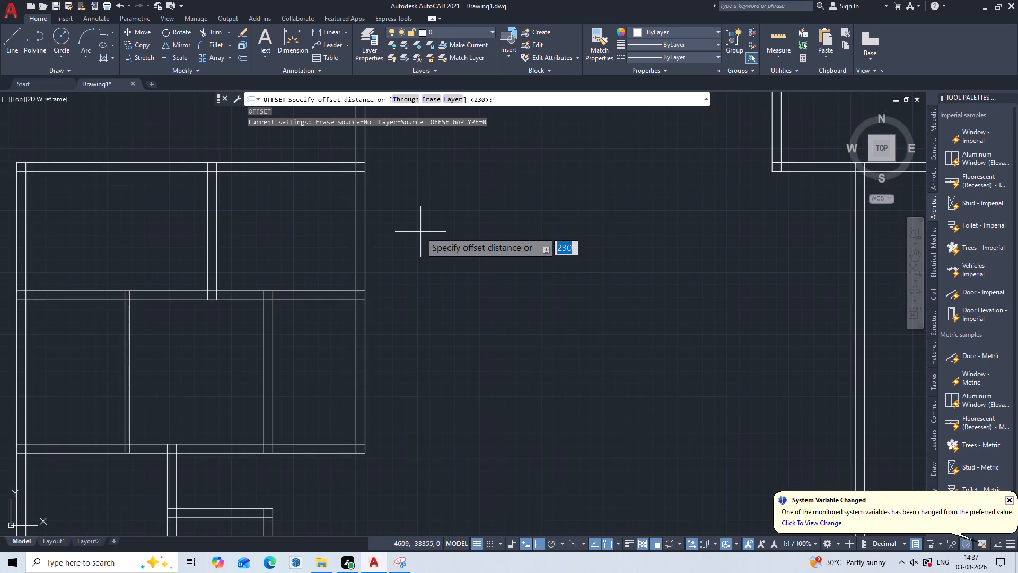
key("1")
key("BackSpace")
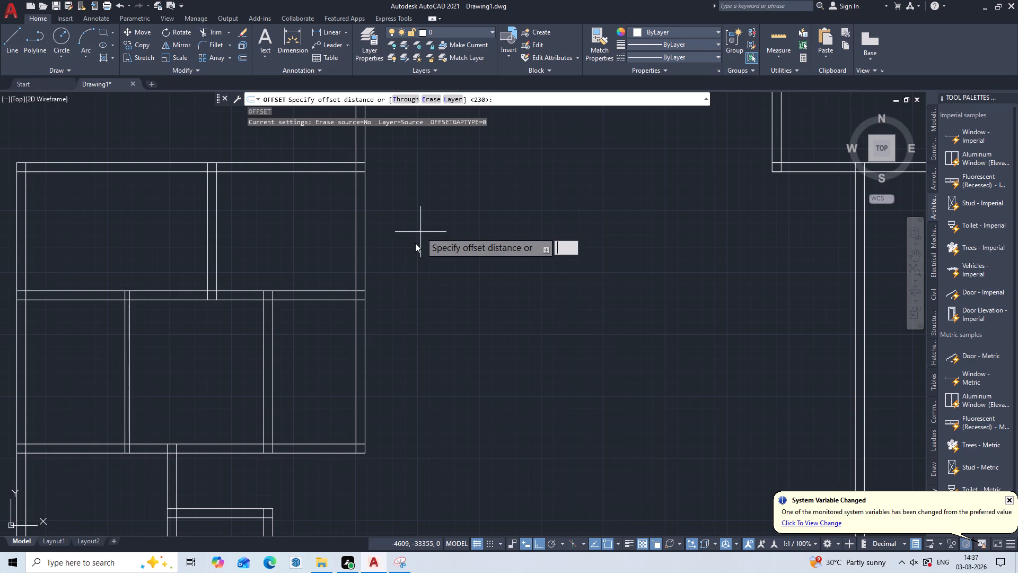
key("2")
key("1")
type("00")
key("Return")
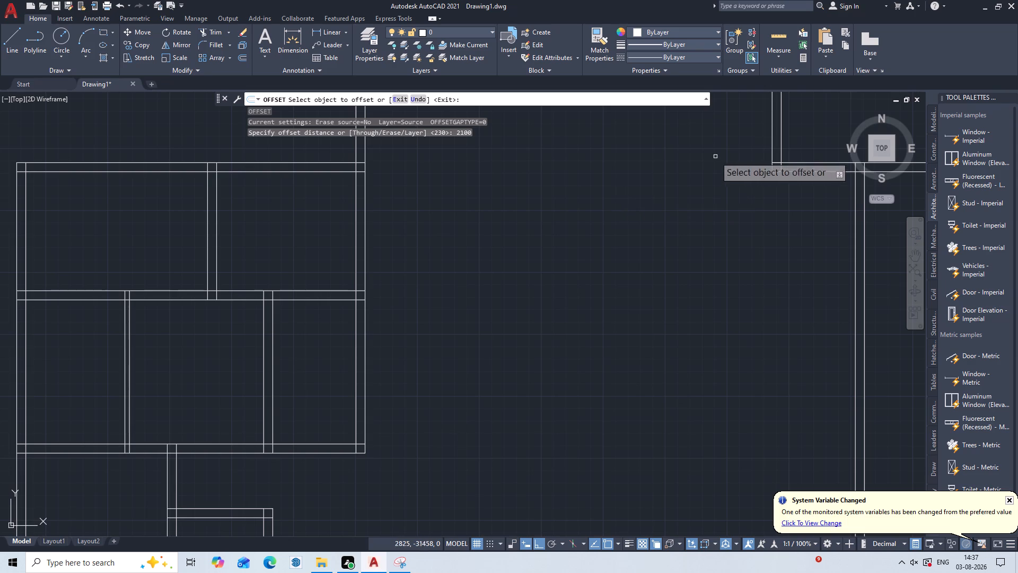
left_click(855, 290)
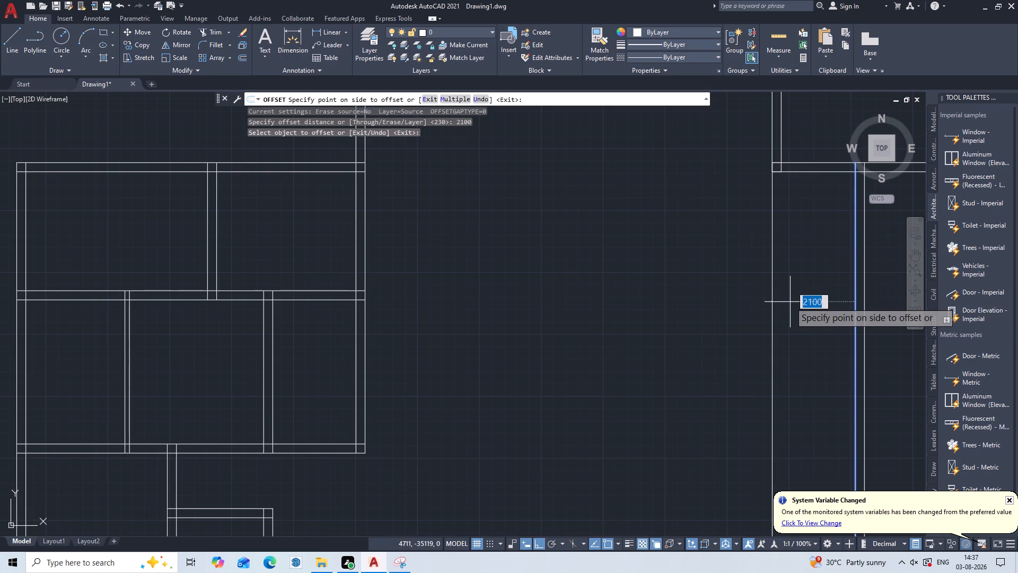
left_click(790, 302)
key("Escape")
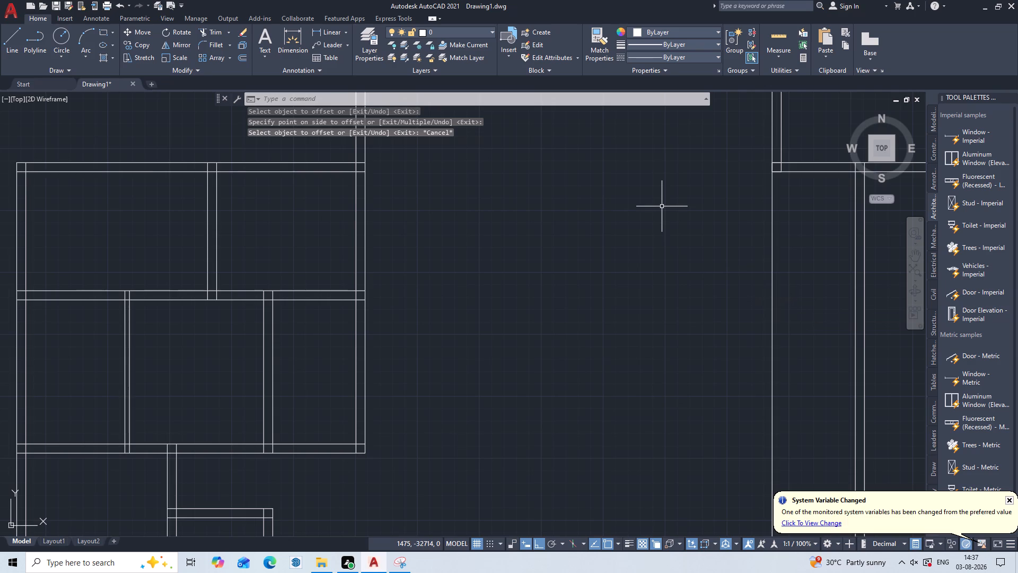
Extend both lines of the wall between the left wing's top and middle room rows across the central area to the new vertical line.
scroll(662, 206, "down", 1)
middle_click_drag(644, 268, 627, 227)
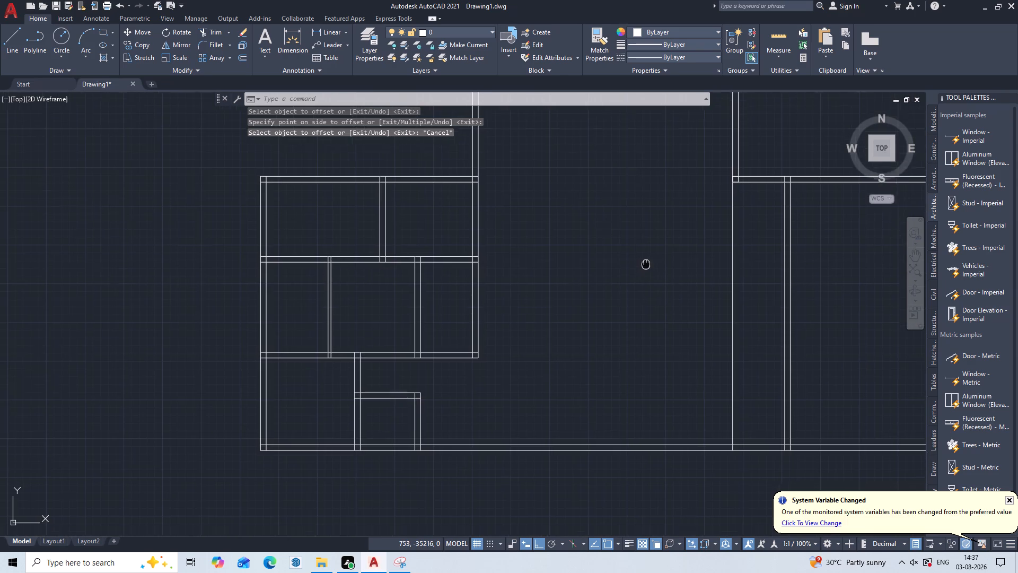
middle_click_drag(627, 227, 600, 161)
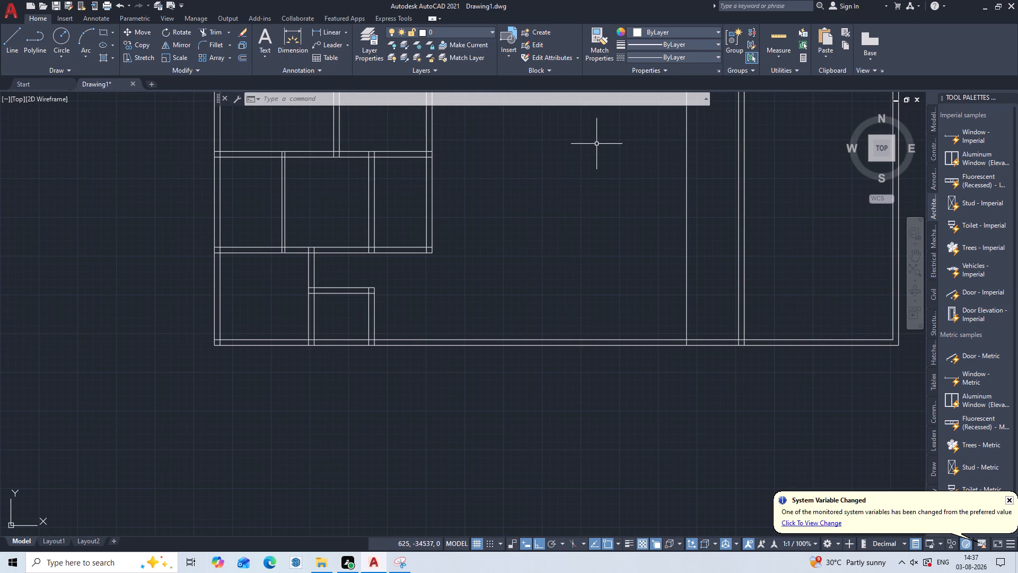
key("e")
key("x")
key("Return")
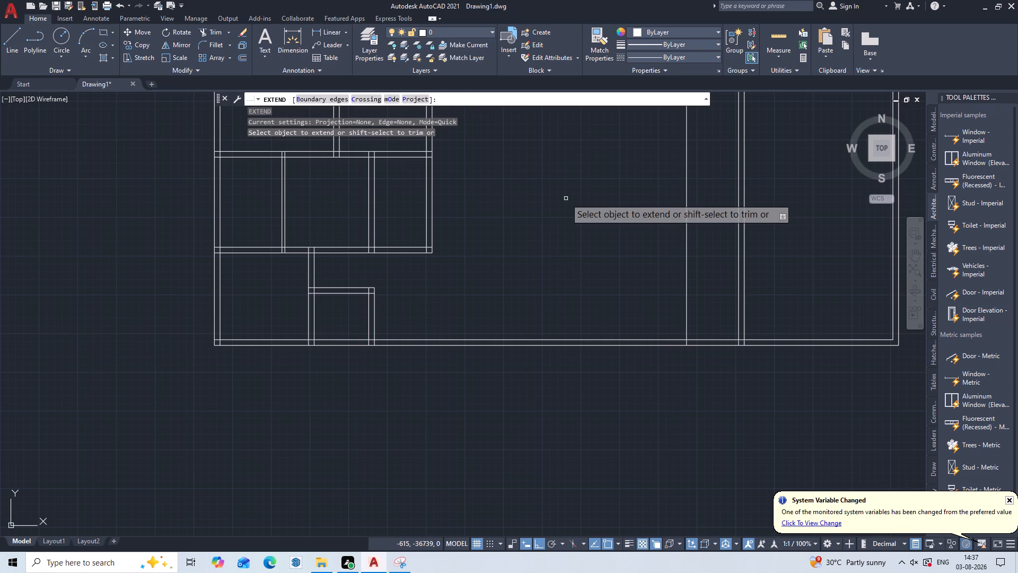
middle_click_drag(470, 190, 515, 288)
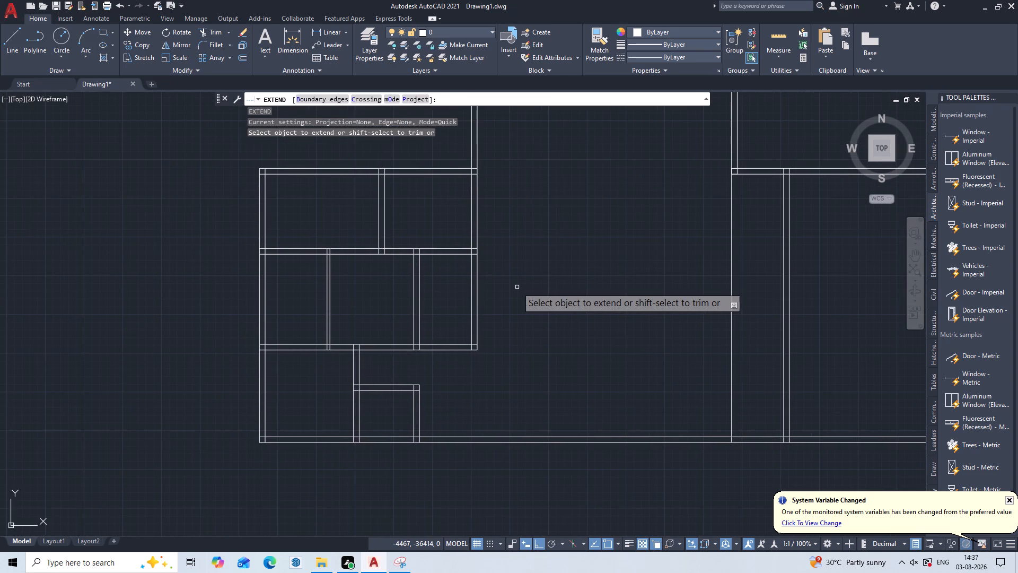
left_click(438, 224)
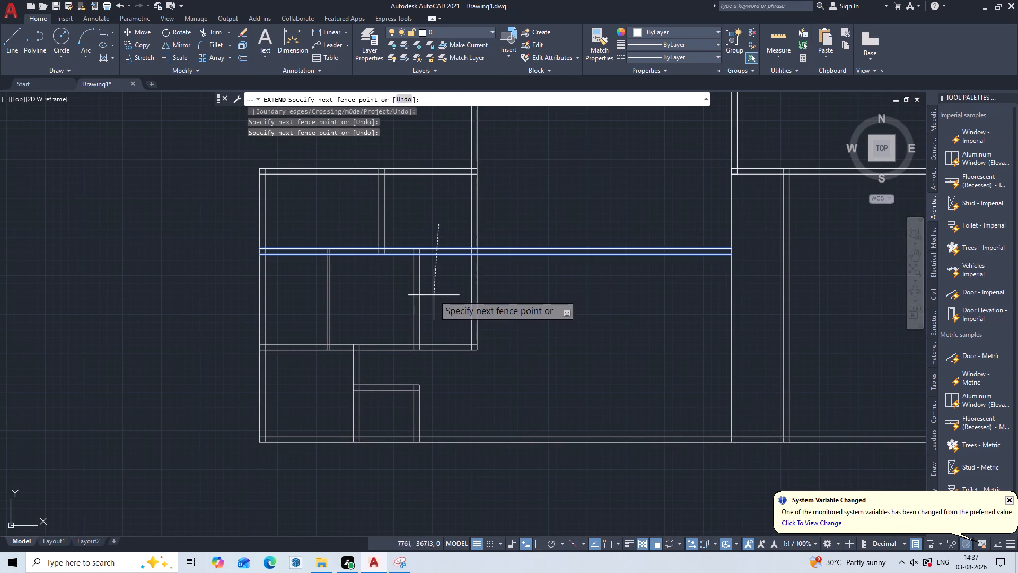
left_click(448, 290)
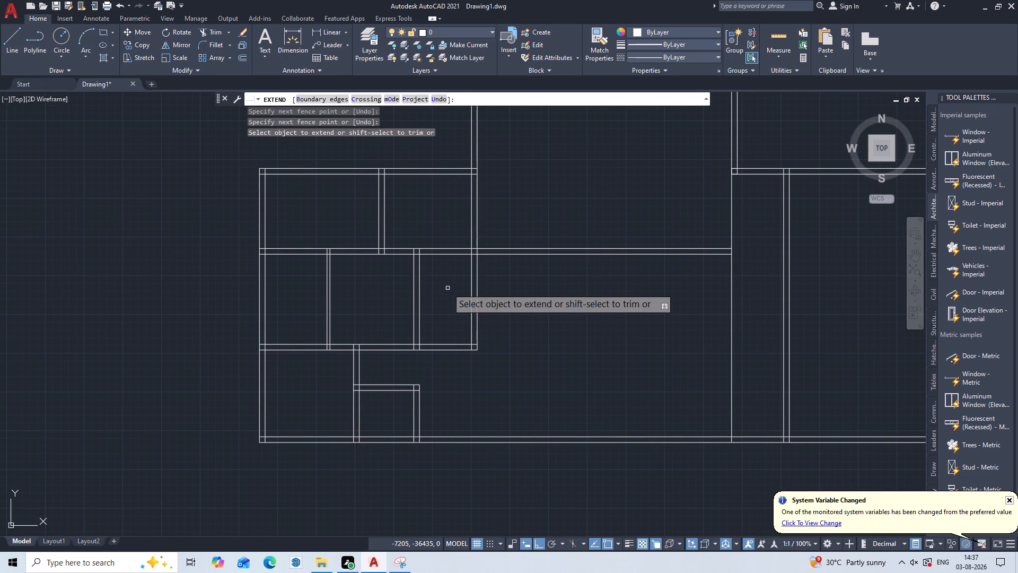
key("Escape")
Offset the lower line of the central area's horizontal wall 5265 mm downward.
scroll(552, 196, "down", 1)
middle_click_drag(552, 196, 552, 196)
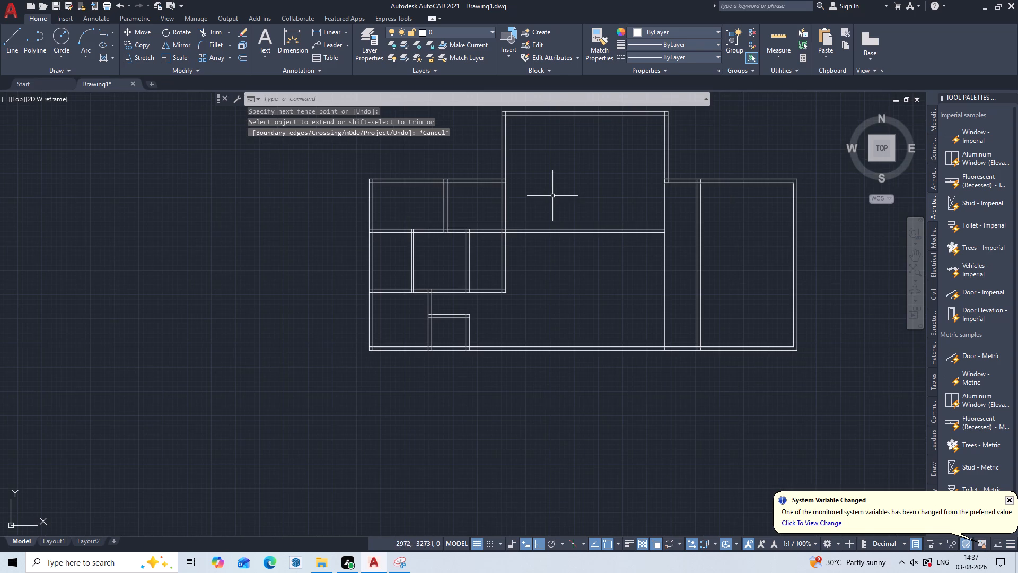
middle_click_drag(552, 196, 431, 186)
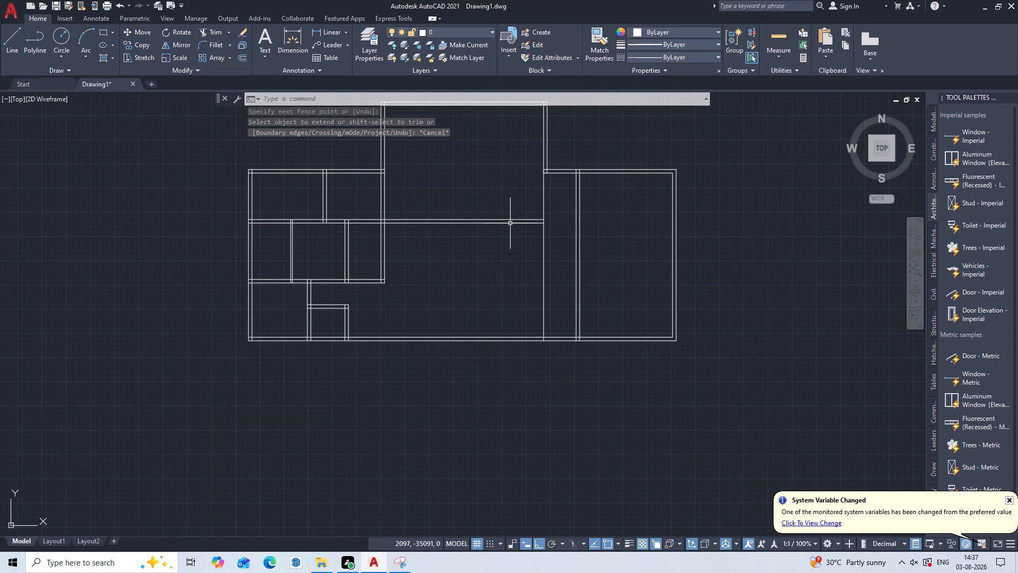
scroll(510, 223, "up", 1)
middle_click_drag(510, 223, 426, 255)
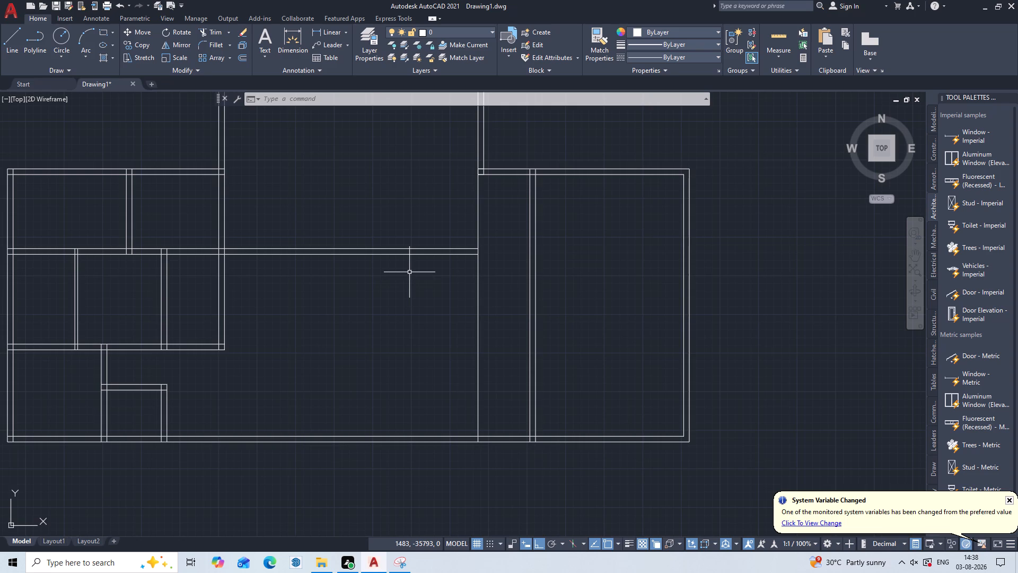
key("o")
key("Return")
type("526")
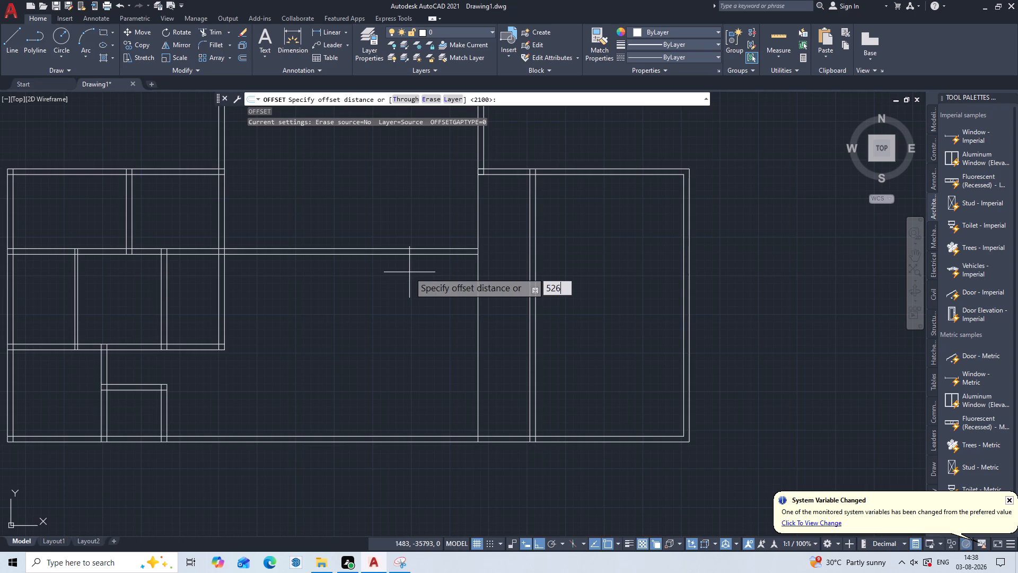
key("4")
key("BackSpace")
key("5")
key("Return")
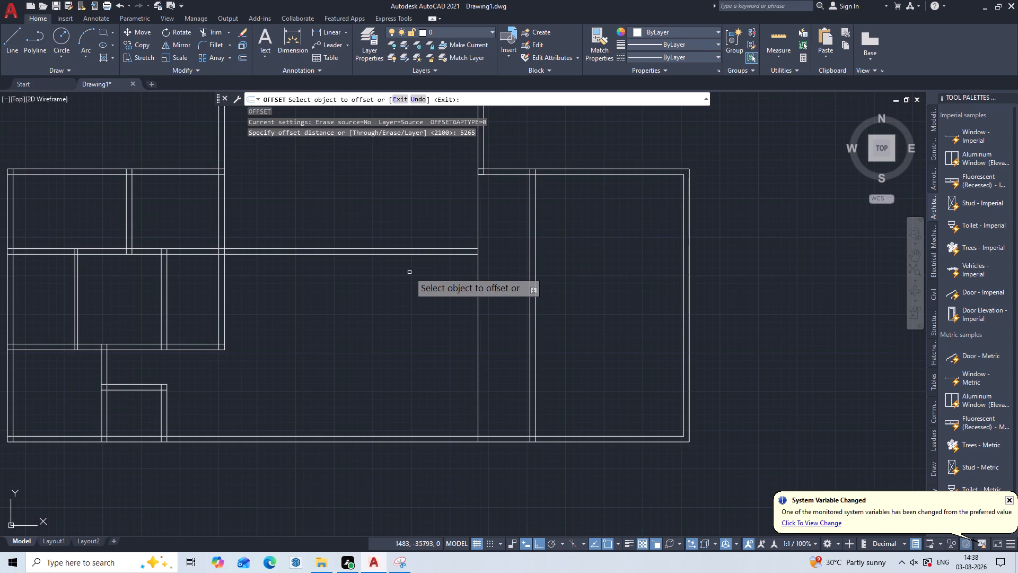
scroll(405, 259, "up", 1)
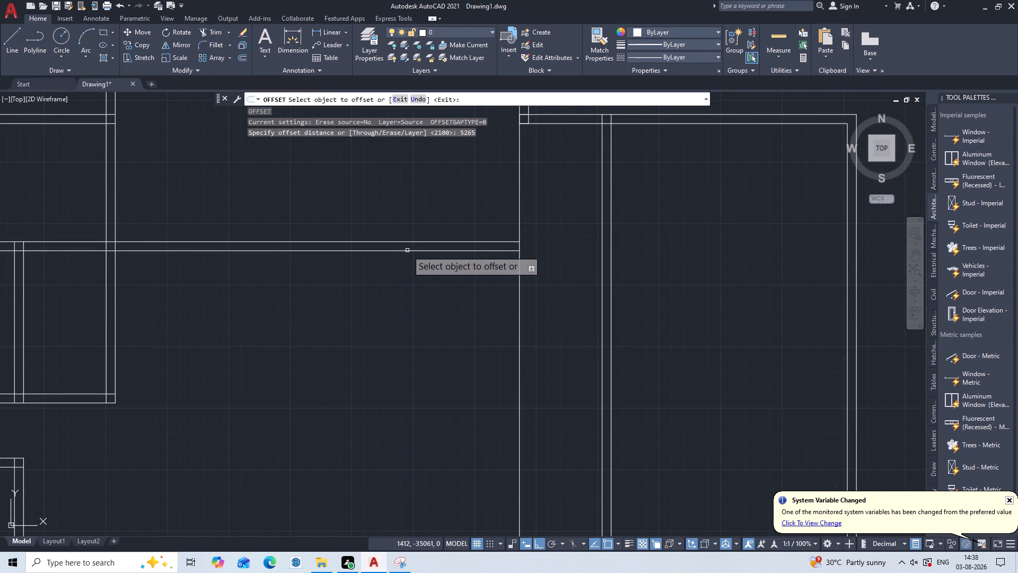
left_click(408, 250)
left_click(399, 328)
scroll(399, 328, "down", 1)
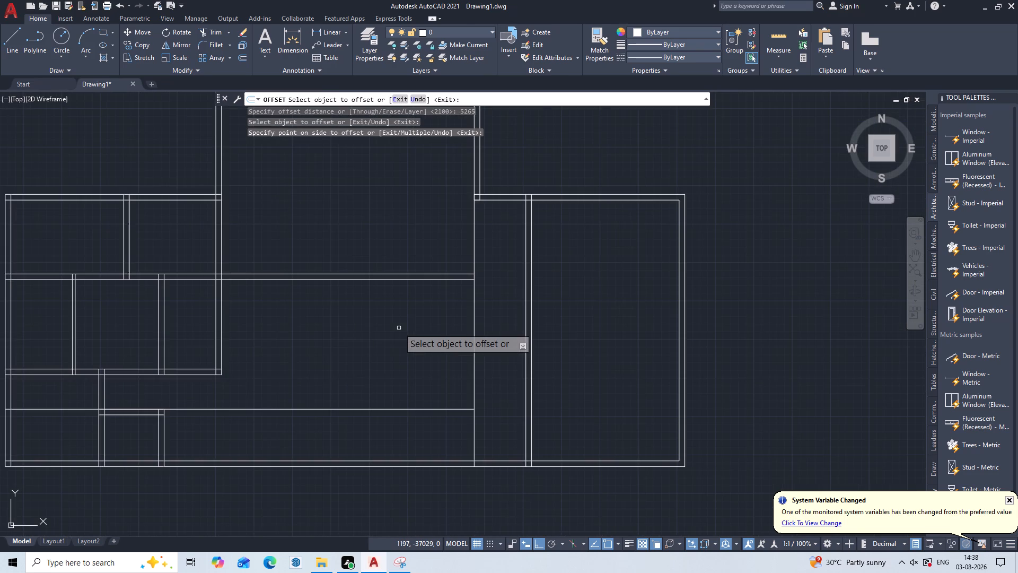
middle_click_drag(399, 328, 522, 158)
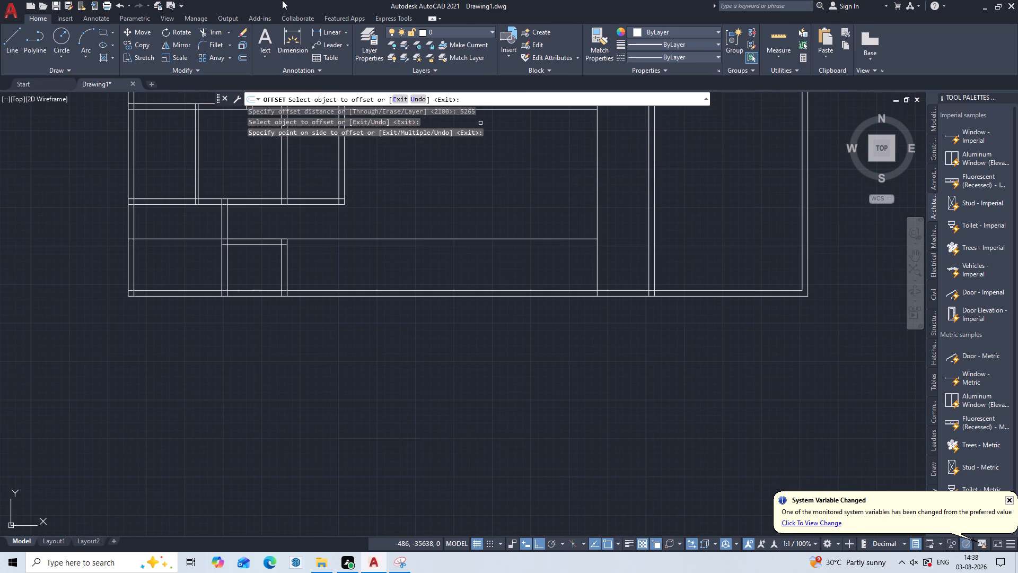
key("Escape")
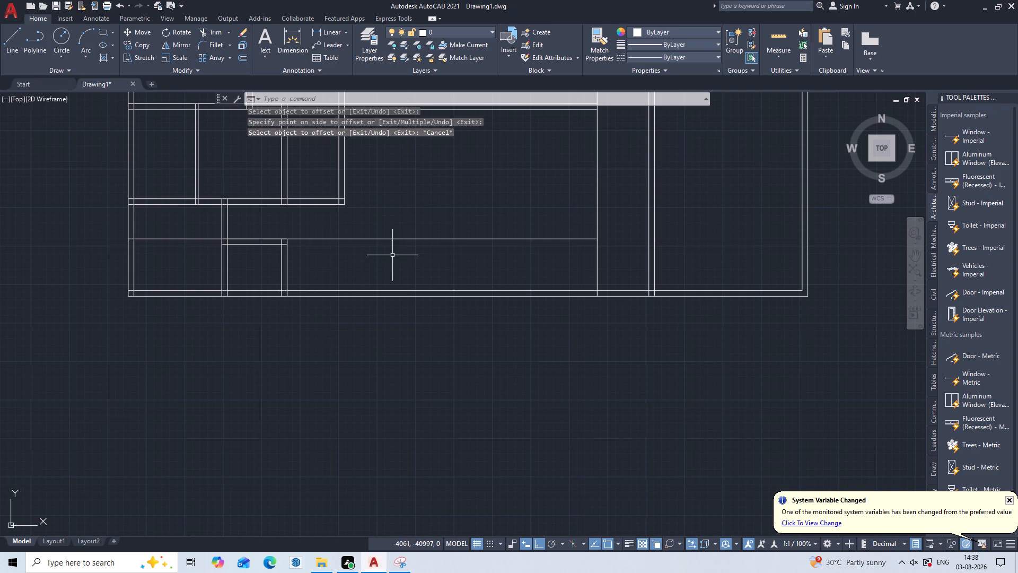
Extend both lines of the vertical wall between the left wing and central area down to the new horizontal line.
type("EX")
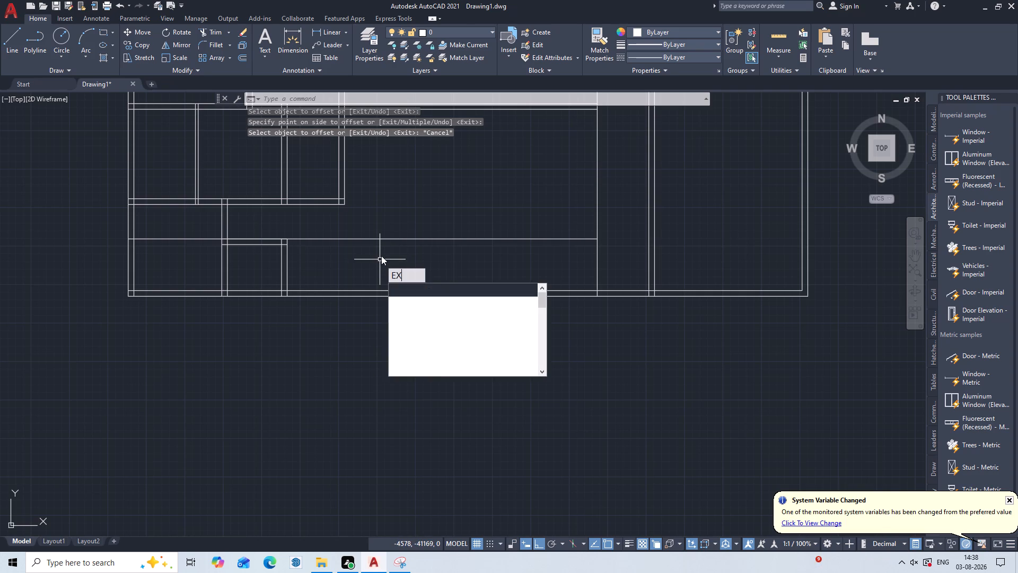
key("Return")
left_click(325, 178)
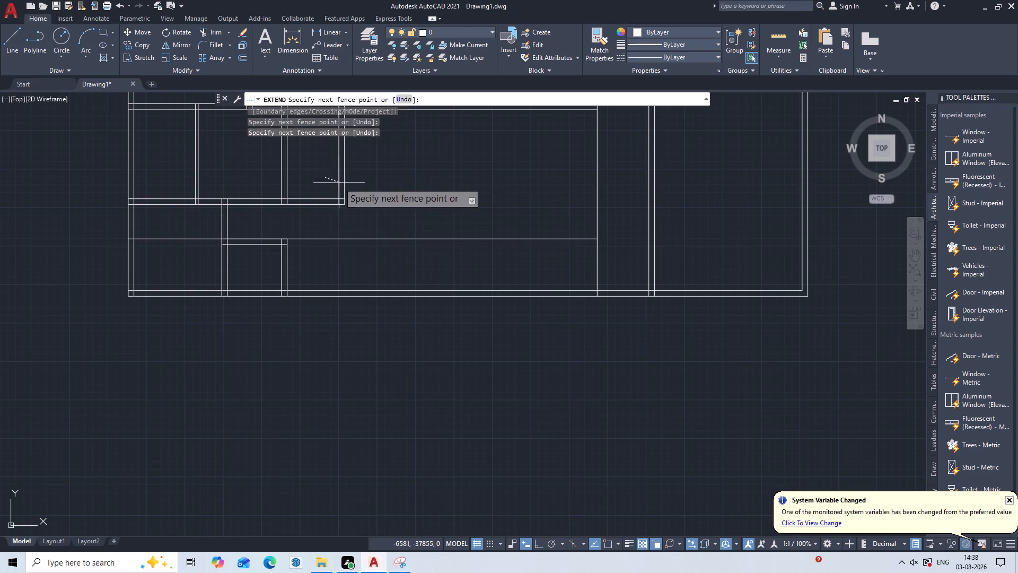
left_click(369, 185)
key("Escape")
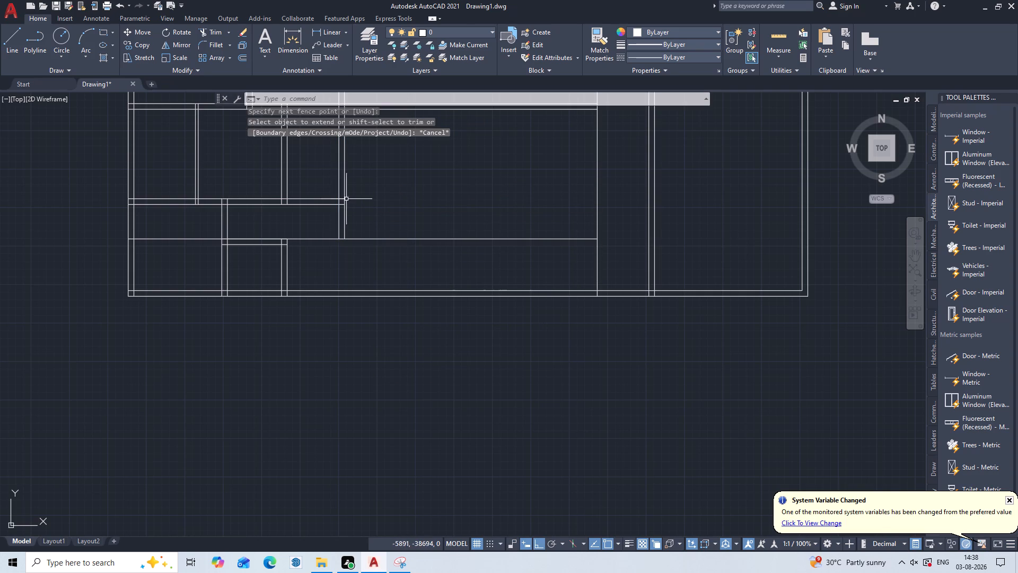
Break the new horizontal line at the extended wall's left line and erase the portion running into the left wing.
scroll(332, 243, "up", 2)
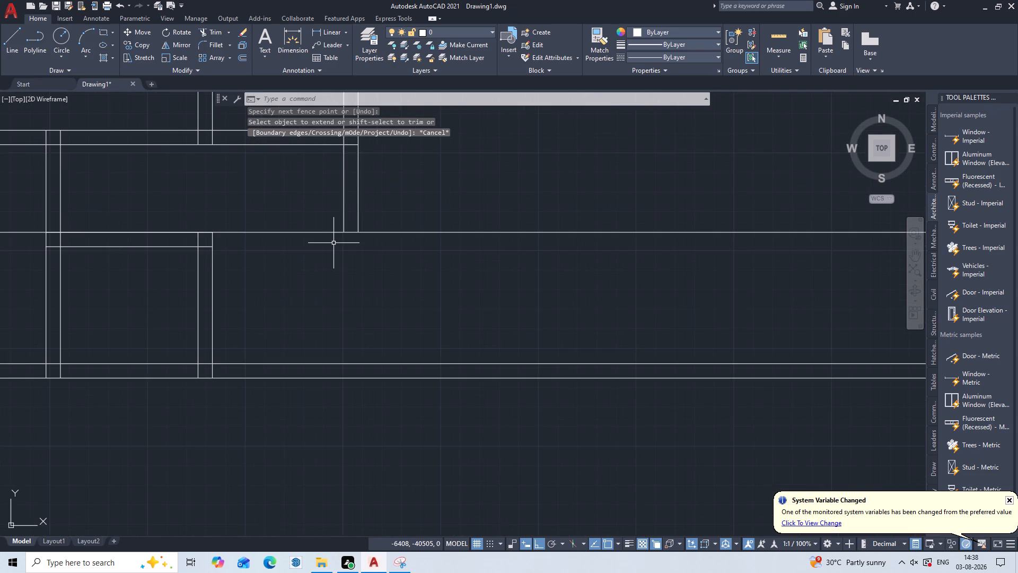
type("BR")
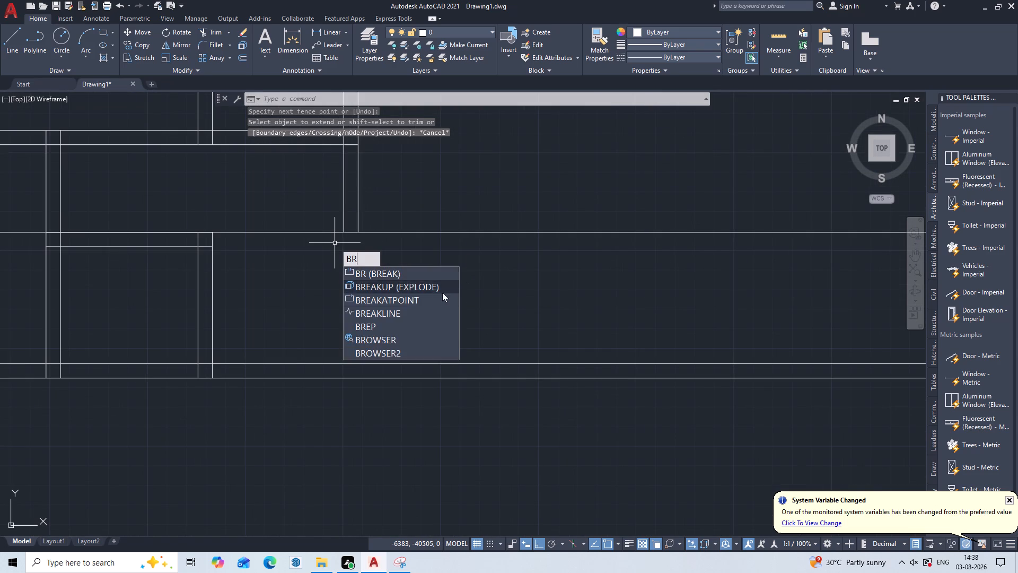
left_click(422, 303)
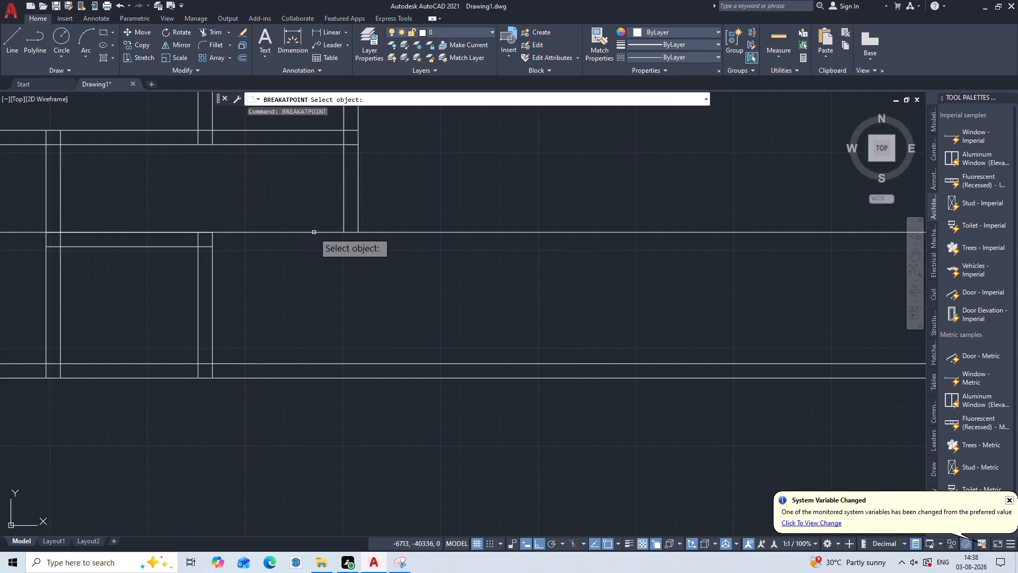
left_click(314, 232)
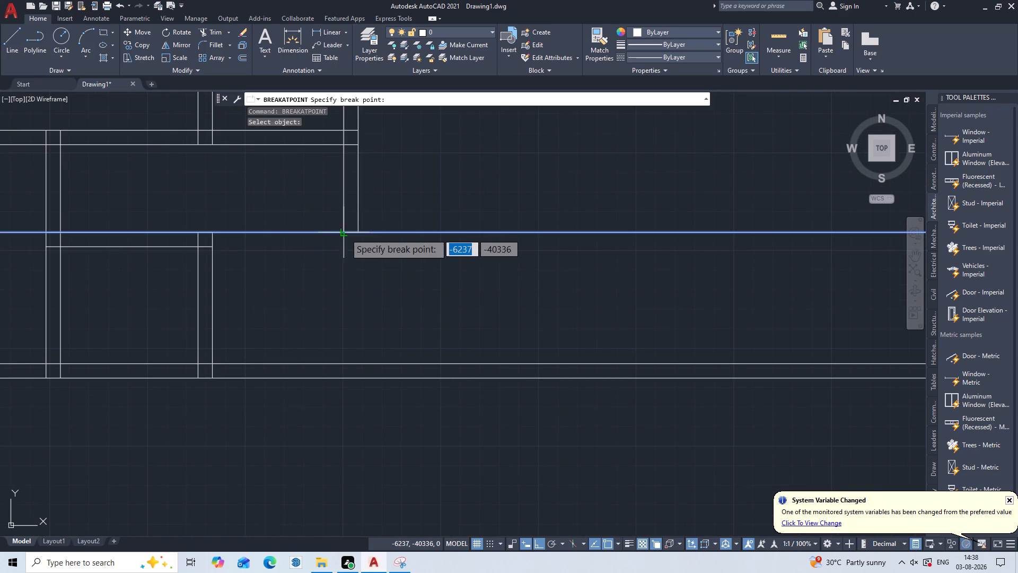
left_click(344, 232)
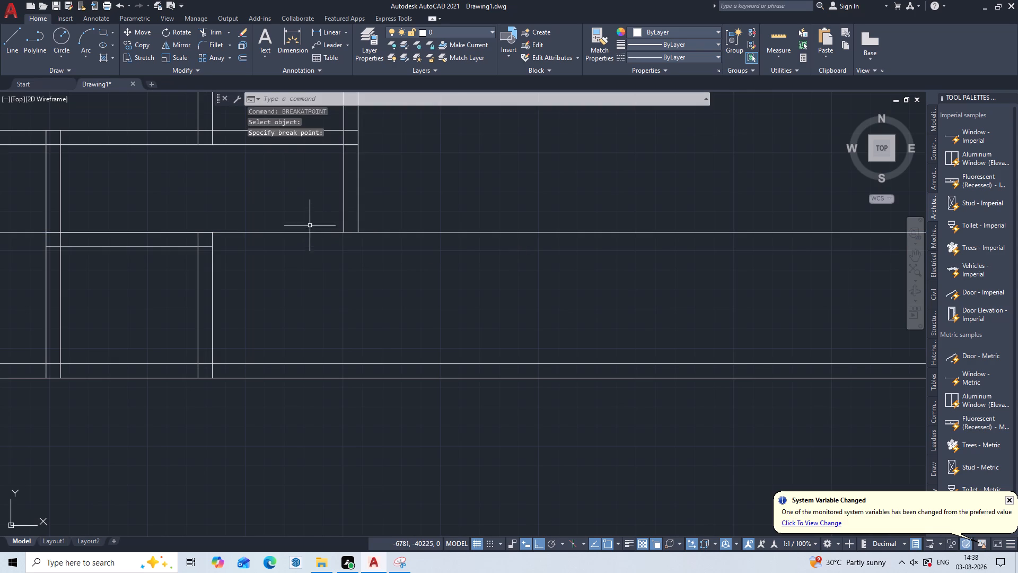
left_click(310, 224)
left_click(300, 246)
key("Delete")
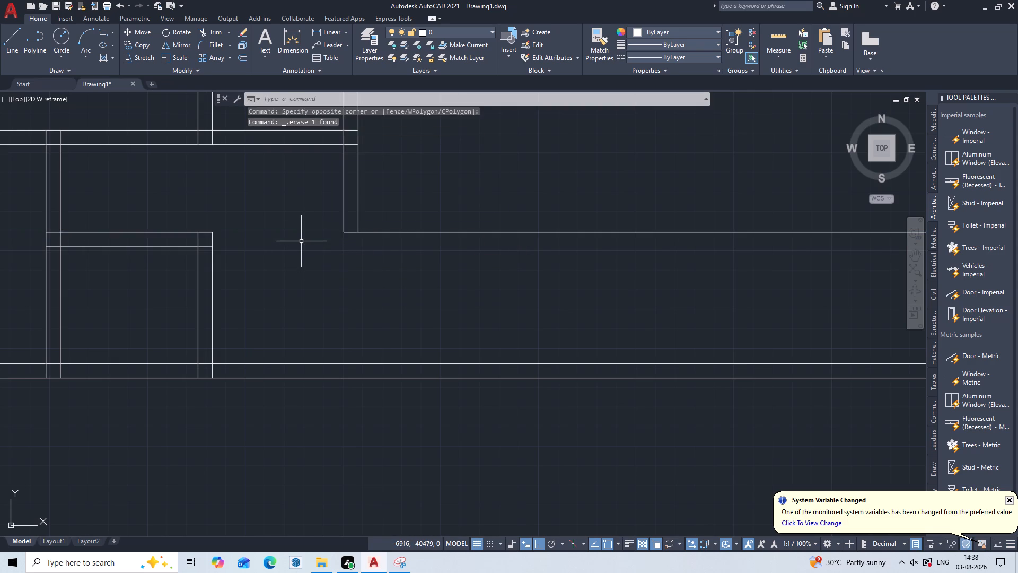
Offset the central area's new bottom line 230 mm downward to give the wall its thickness.
scroll(301, 241, "down", 2)
middle_click_drag(303, 241, 258, 259)
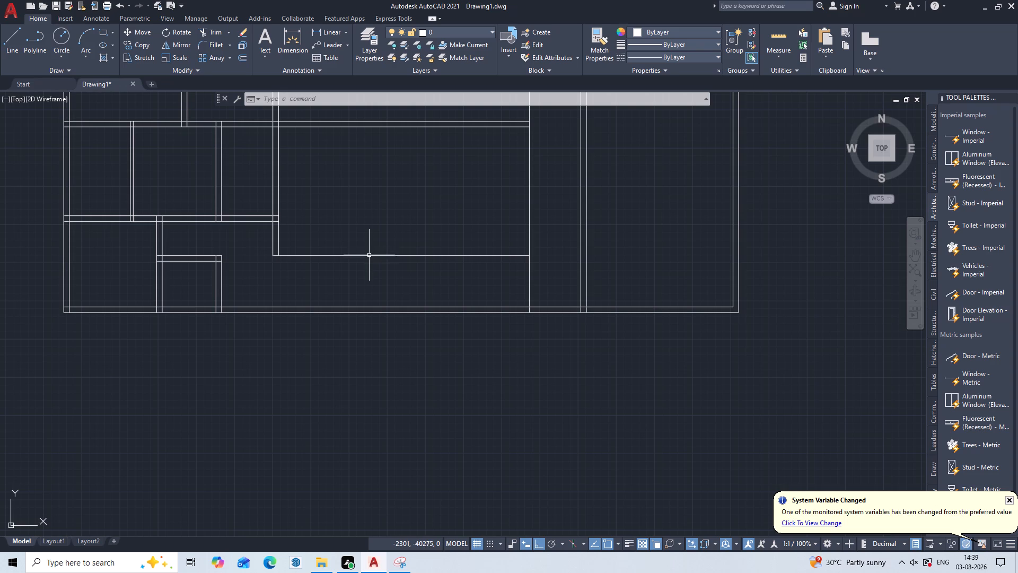
key("o")
key("Return")
type("230")
key("Return")
left_click(388, 255)
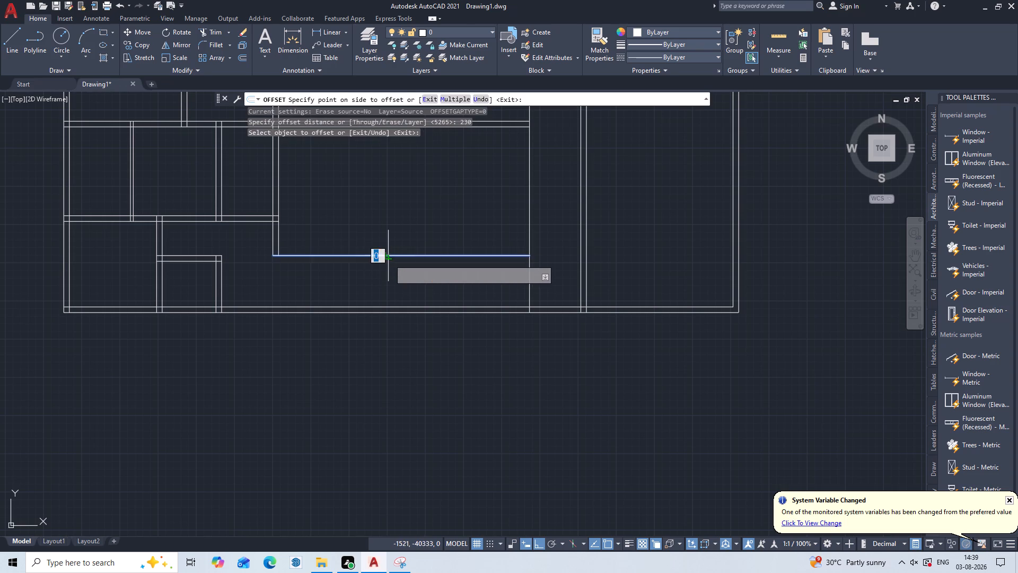
left_click(383, 273)
key("Escape")
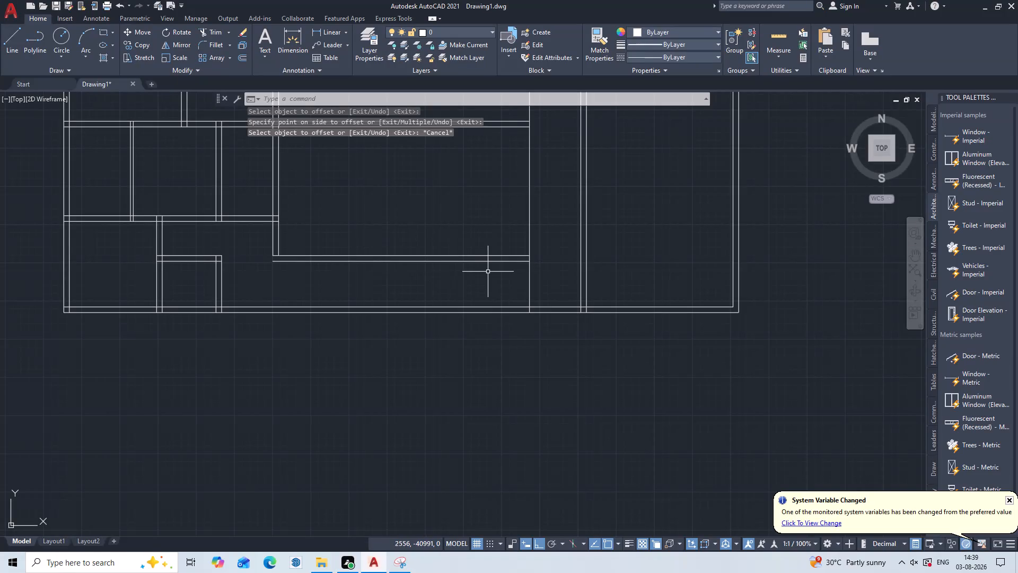
Trim the central area's right vertical line below the new bottom wall, including its stub inside the building's bottom outer wall.
key("t")
key("r")
key("Return")
left_click_drag(541, 273, 536, 274)
left_click(511, 287)
scroll(524, 322, "up", 4)
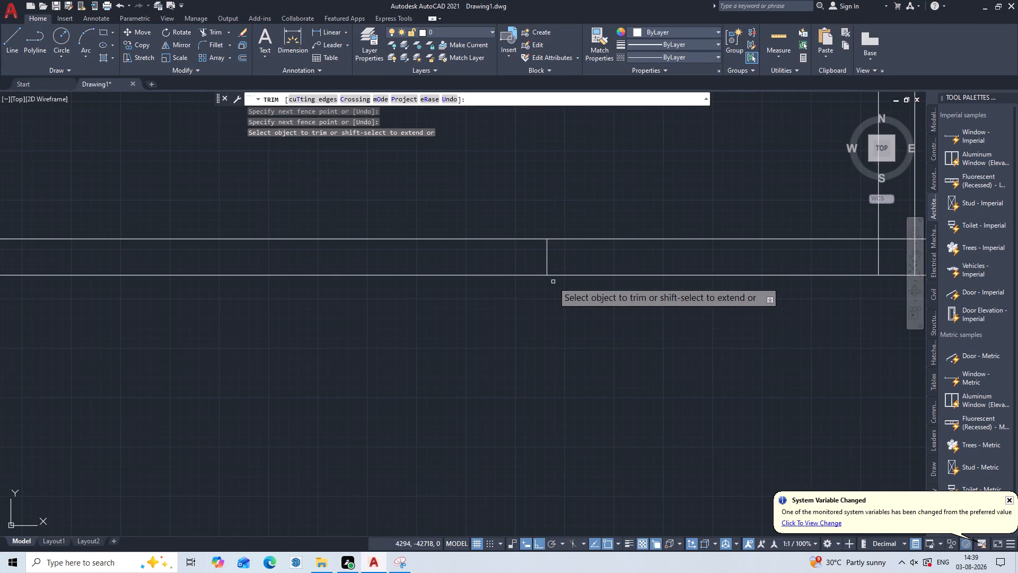
left_click(560, 259)
left_click(540, 257)
scroll(540, 257, "down", 3)
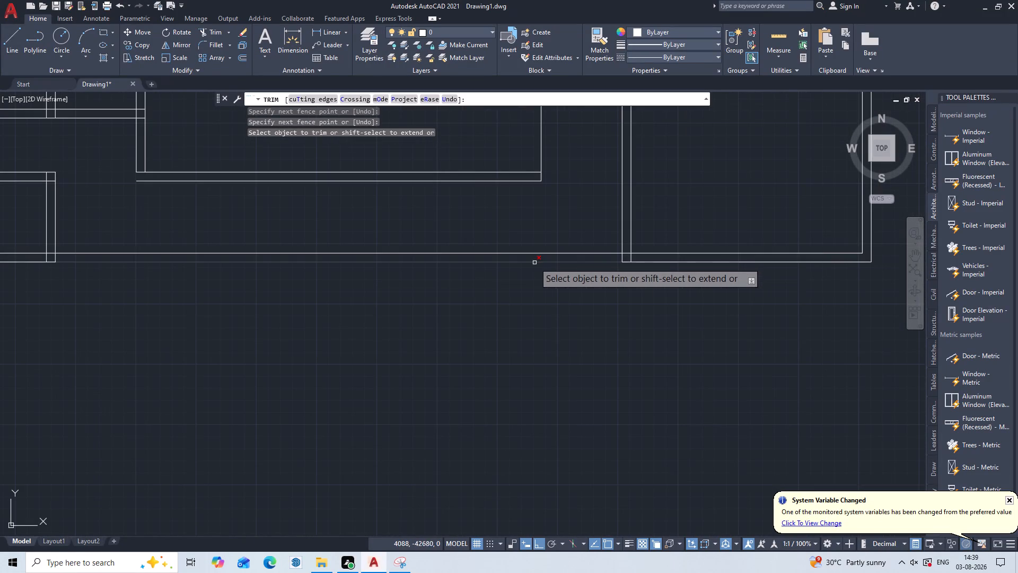
middle_click_drag(514, 240, 610, 308)
scroll(611, 295, "down", 1)
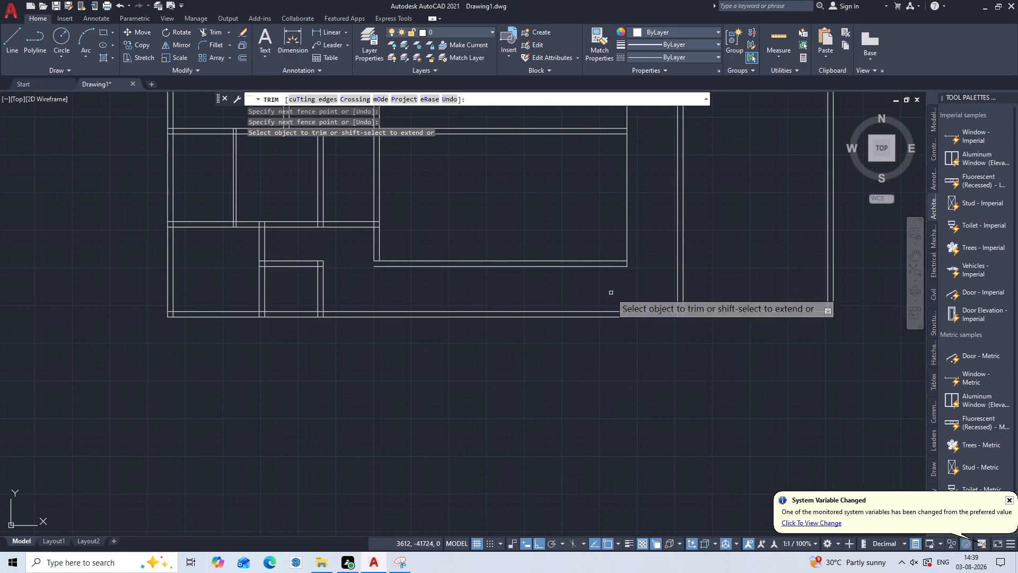
key("Escape")
Extend the left line of the central area's left wall to the bottom wall's lower line, closing the corner.
key("e")
key("x")
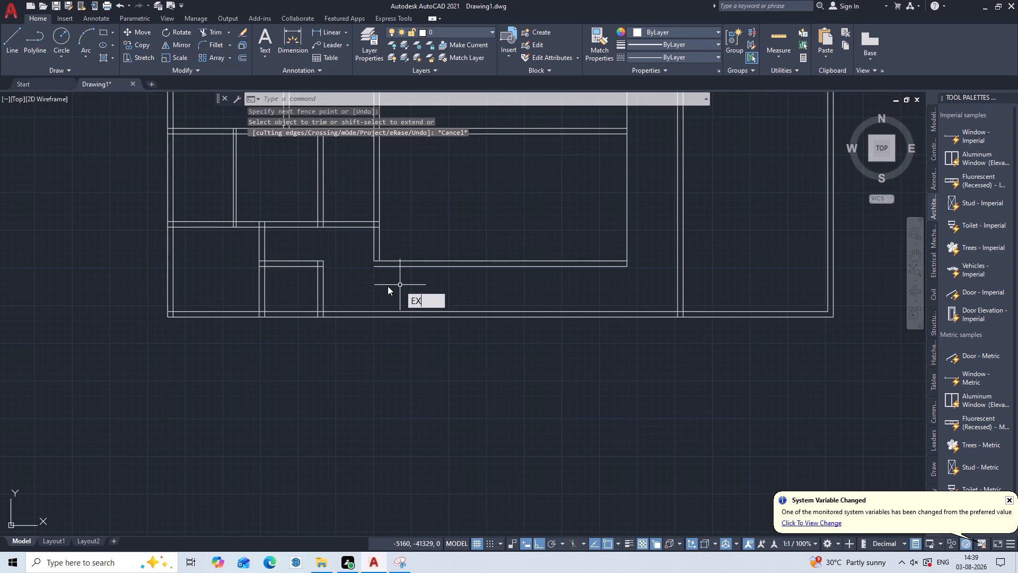
key("Return")
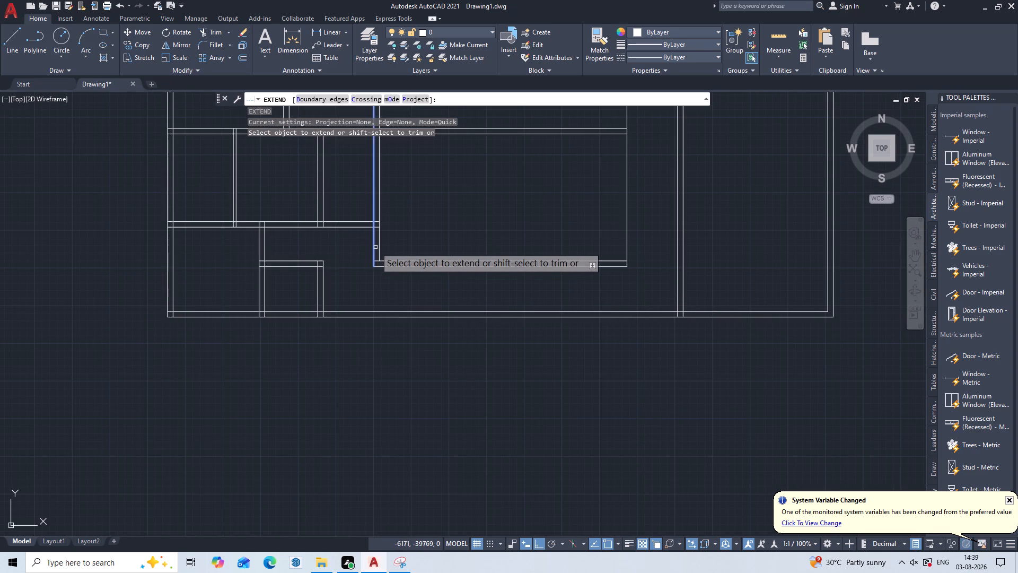
left_click(375, 247)
key("Escape")
Examine the overall wall layout and the left wing's top room row beside the central area.
scroll(329, 275, "down", 1)
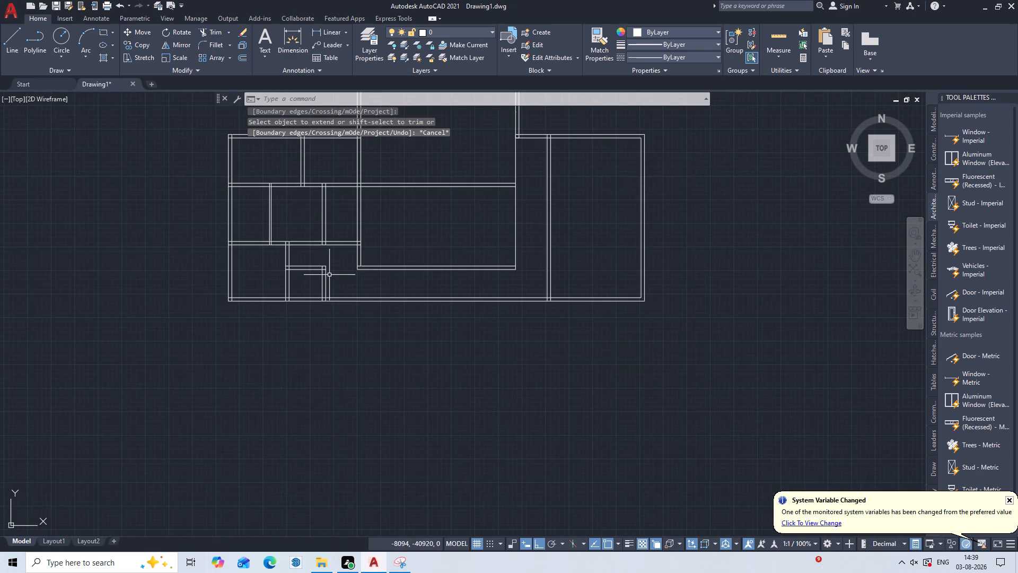
scroll(437, 199, "down", 2)
middle_click_drag(440, 198, 626, 336)
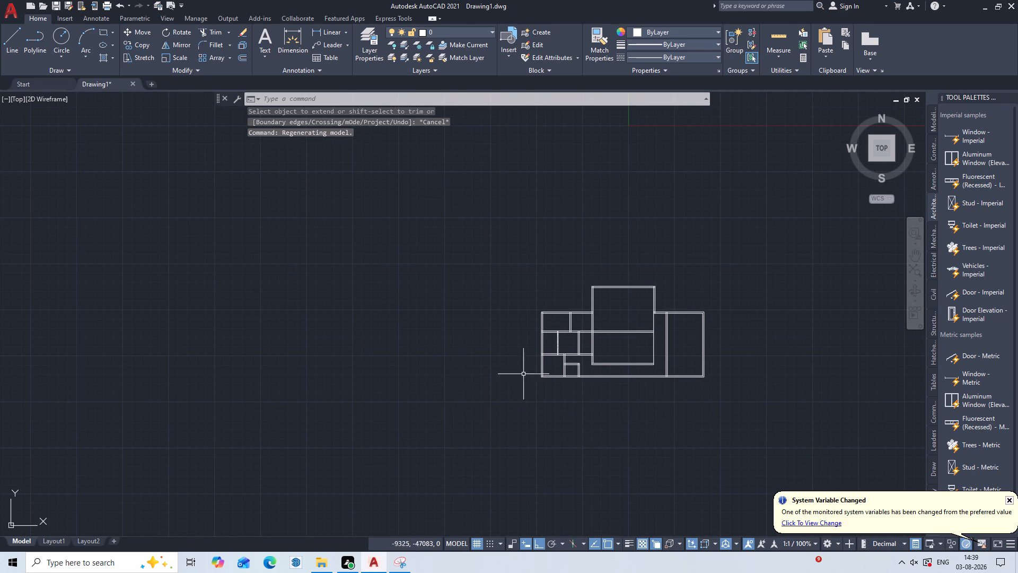
scroll(645, 361, "up", 4)
middle_click_drag(619, 354, 543, 494)
scroll(534, 427, "down", 1)
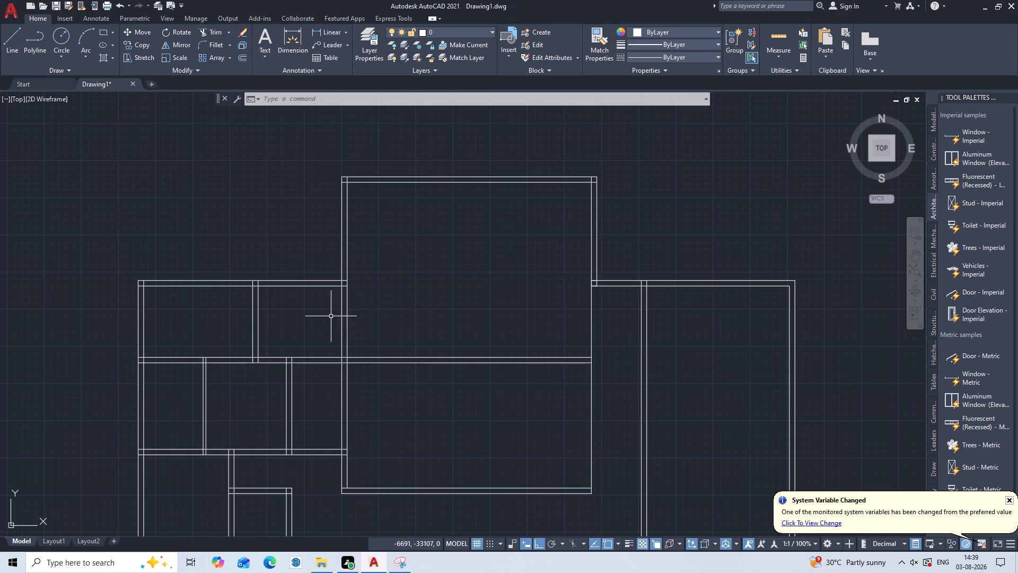
middle_click_drag(404, 338, 386, 273)
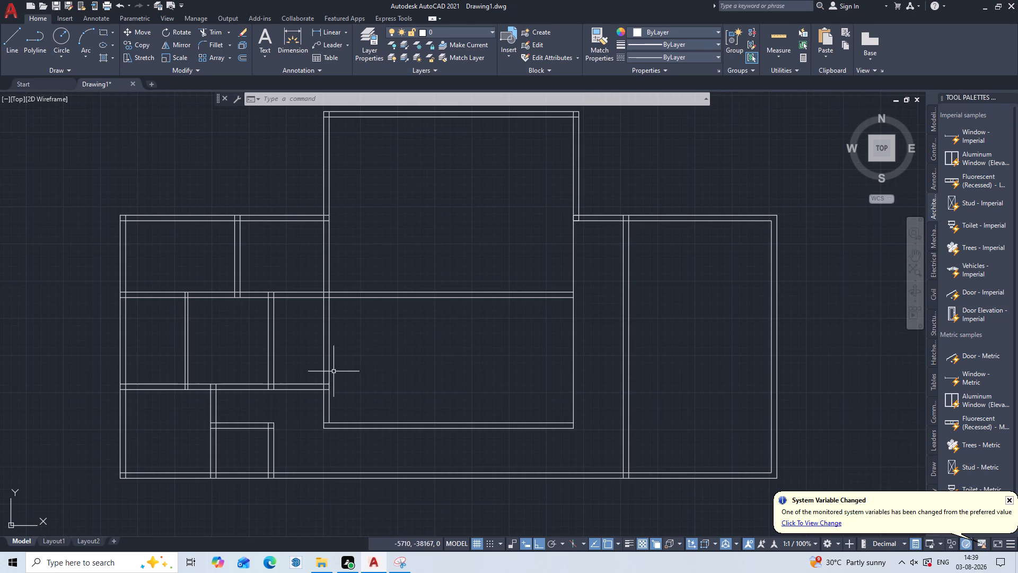
middle_click_drag(413, 326, 431, 336)
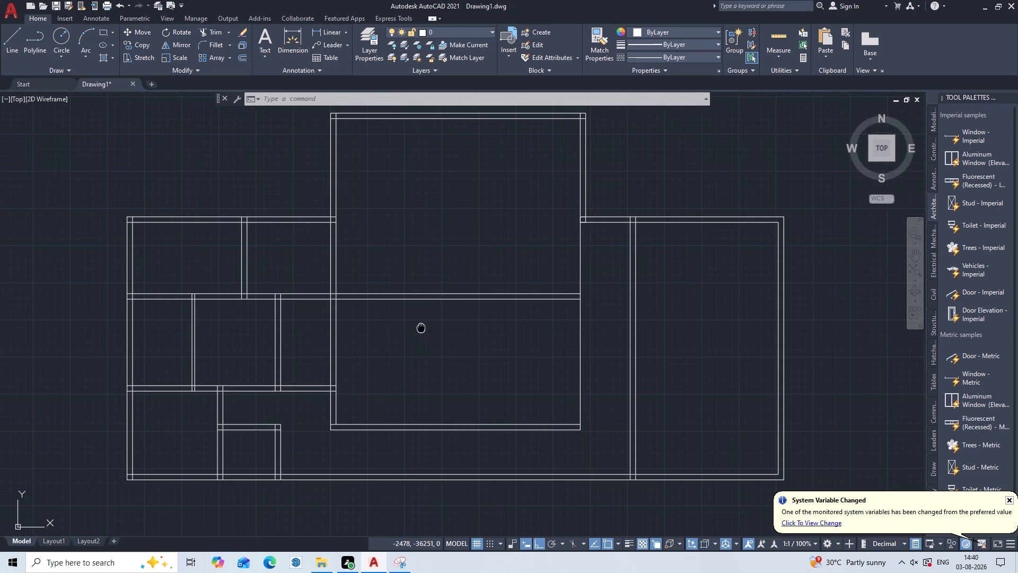
middle_click_drag(431, 336, 470, 362)
scroll(343, 290, "up", 1)
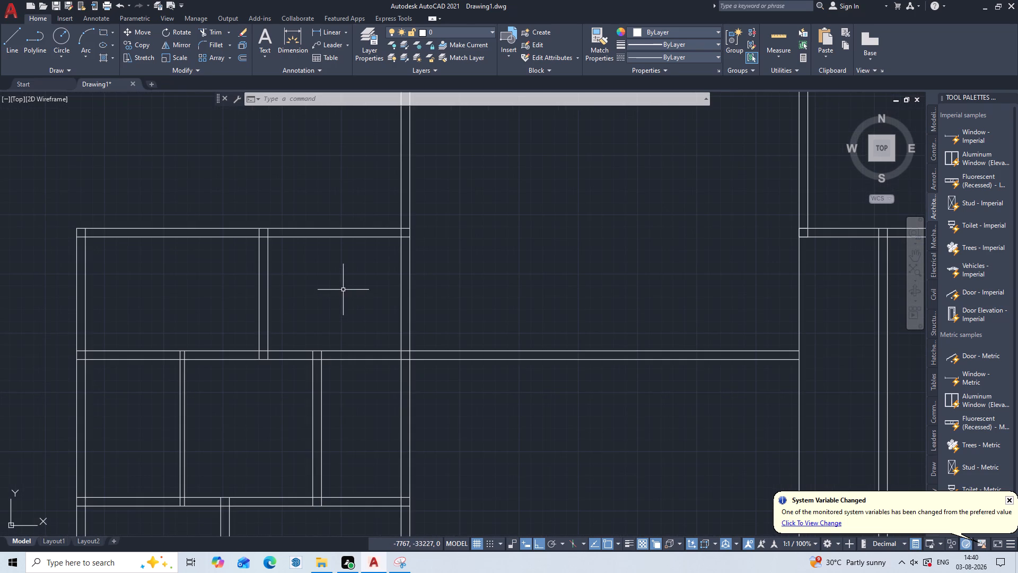
scroll(343, 290, "up", 1)
middle_click_drag(343, 290, 387, 346)
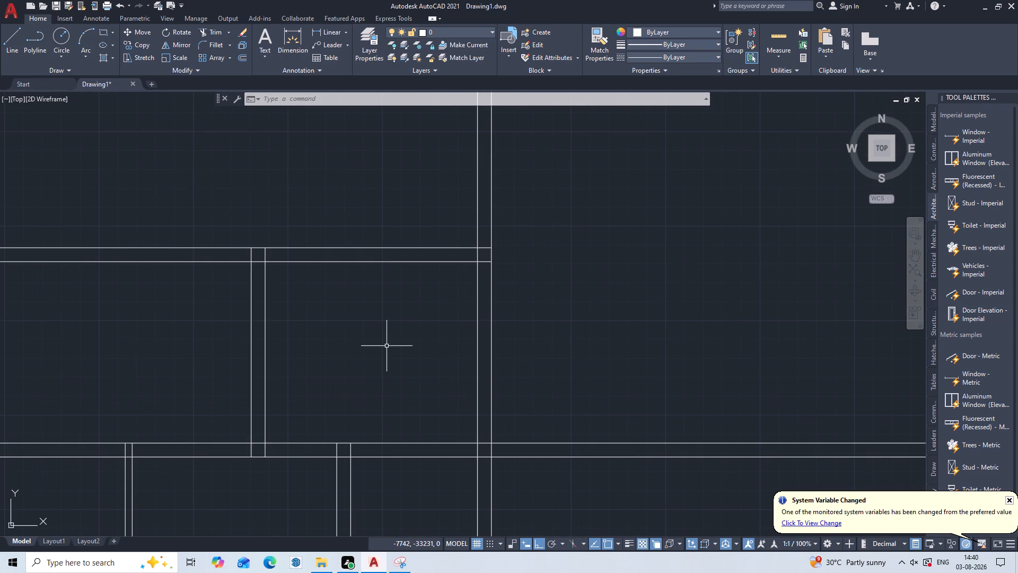
Offset the lower line of the left wing's top wall 1200 mm downward, beside the central area.
key("o")
key("Return")
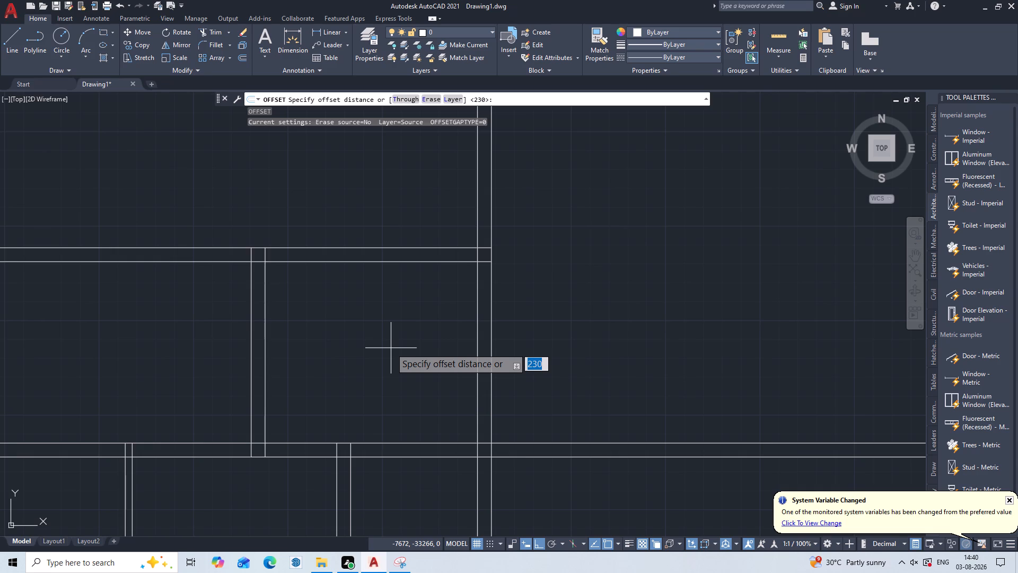
type("1200")
key("Return")
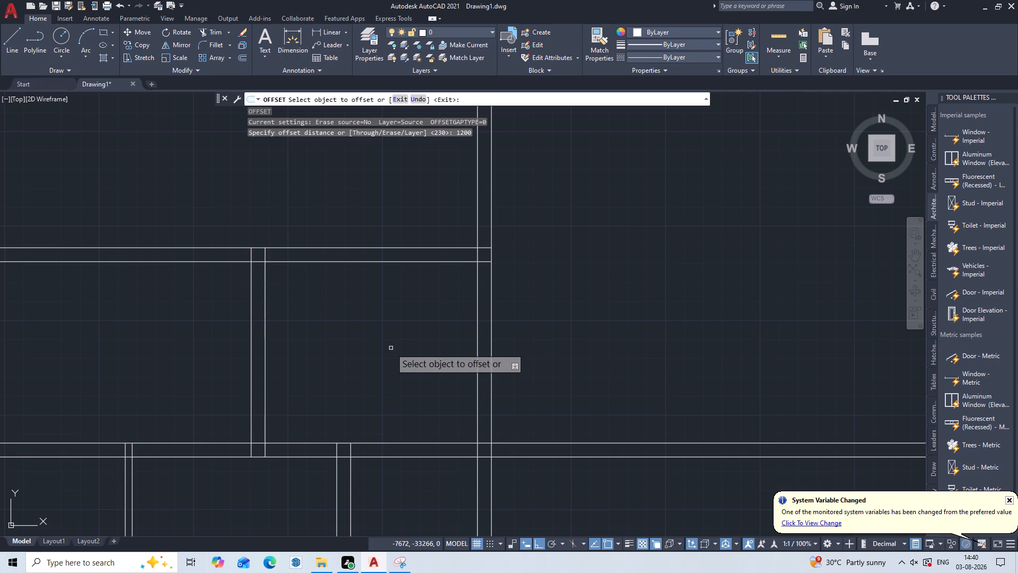
left_click(391, 264)
left_click(399, 263)
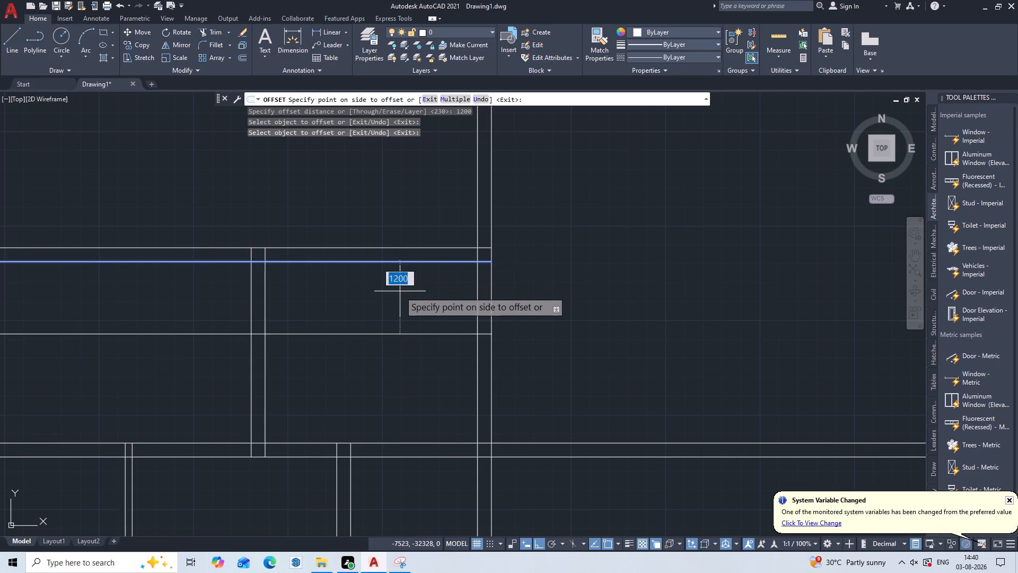
left_click(400, 291)
key("Escape")
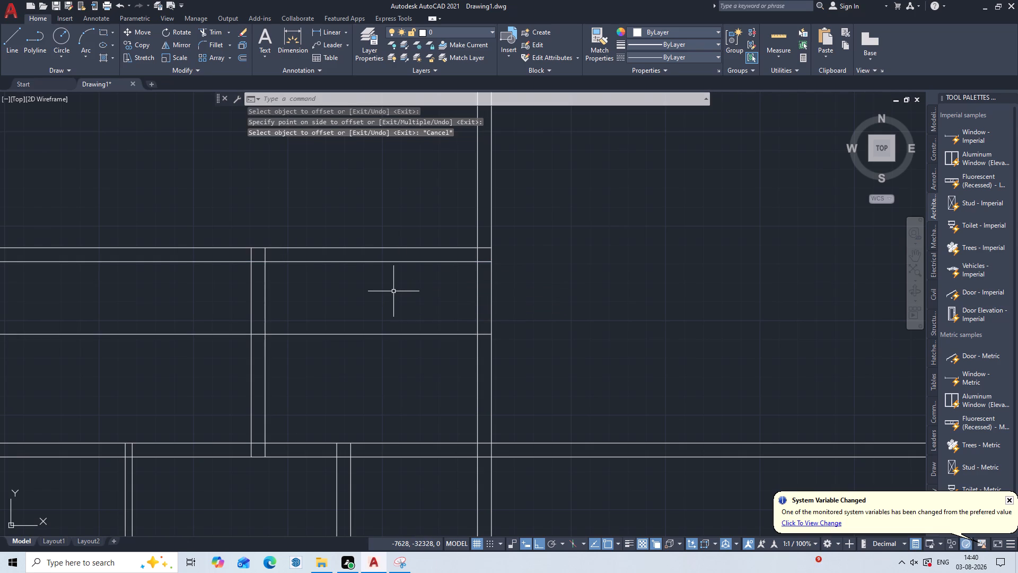
Offset the new horizontal line 115 mm downward to form a thin partition wall.
key("o")
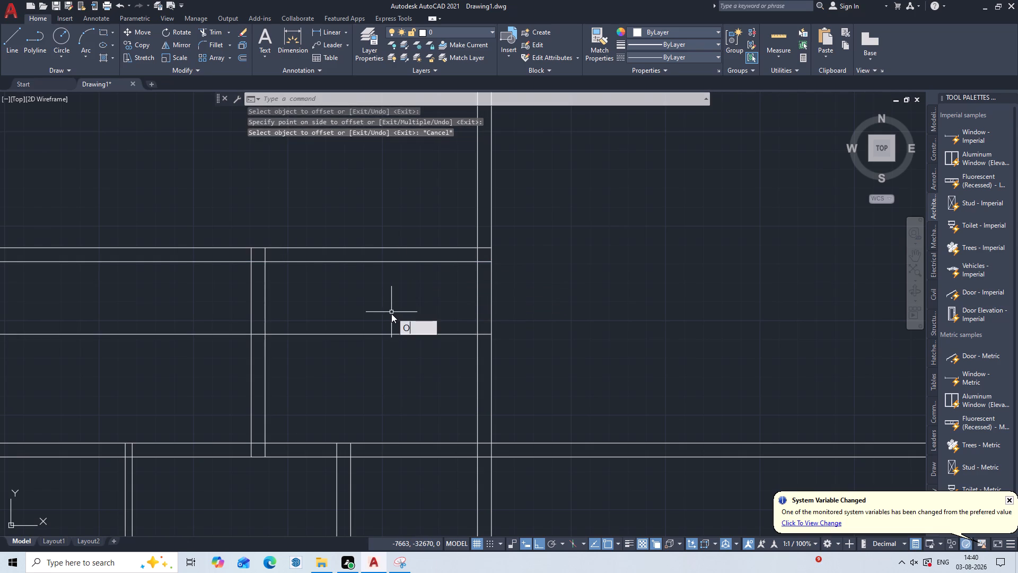
key("Return")
type("115")
key("Return")
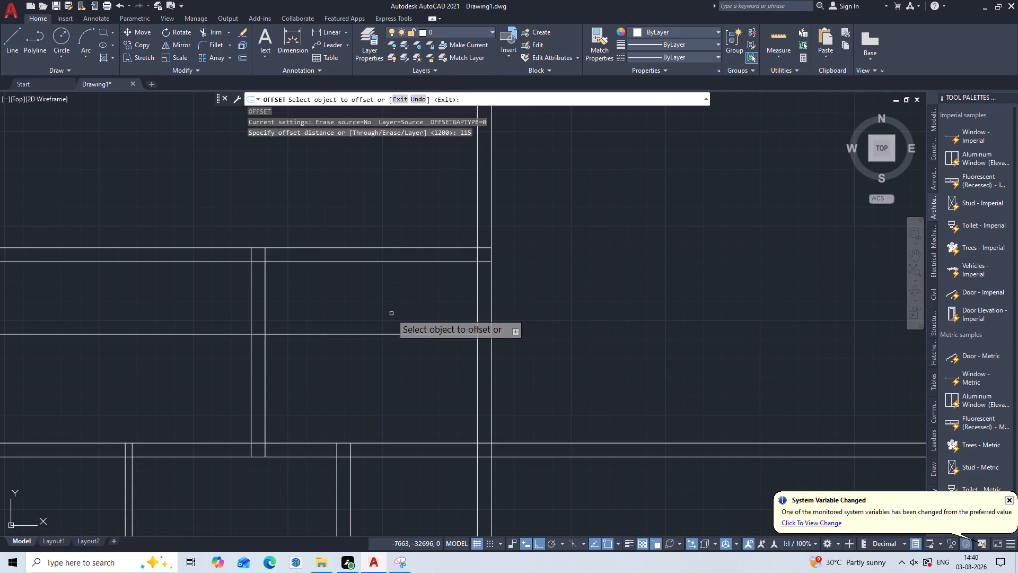
left_click(382, 335)
left_click(371, 359)
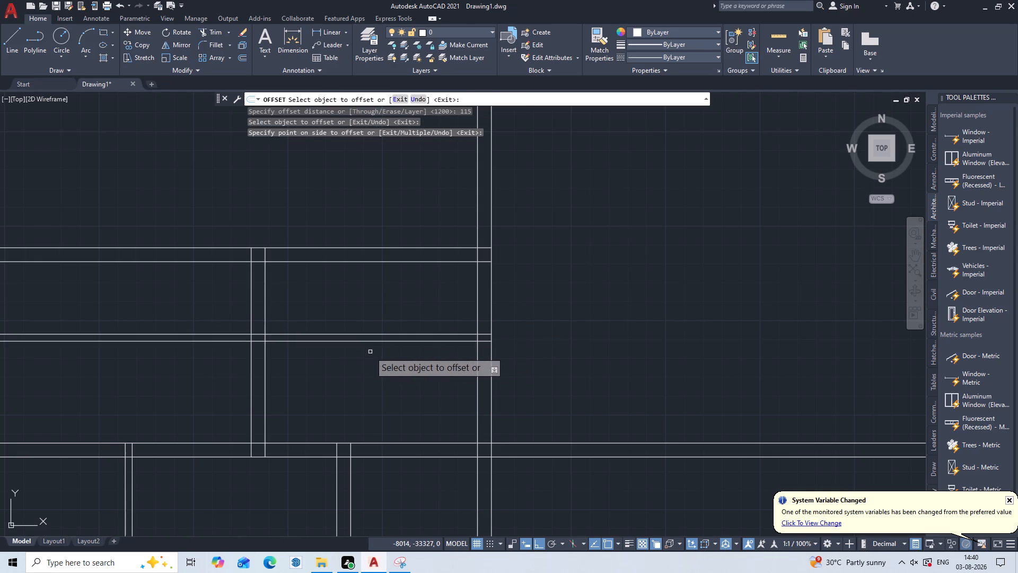
key("Escape")
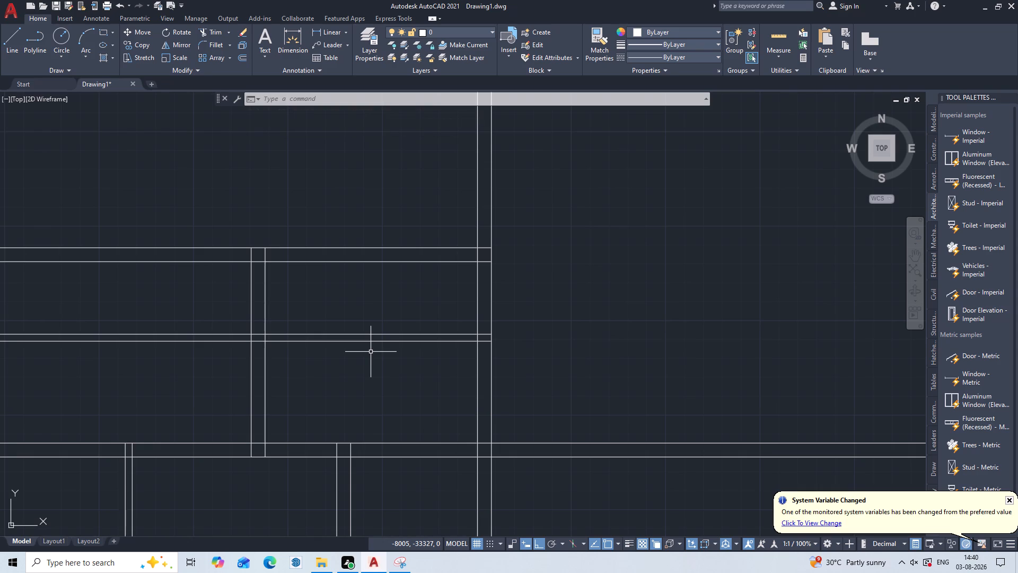
Offset the right line of the top room row's vertical dividing wall 1500 mm towards the central area.
key("o")
key("Return")
type("15")
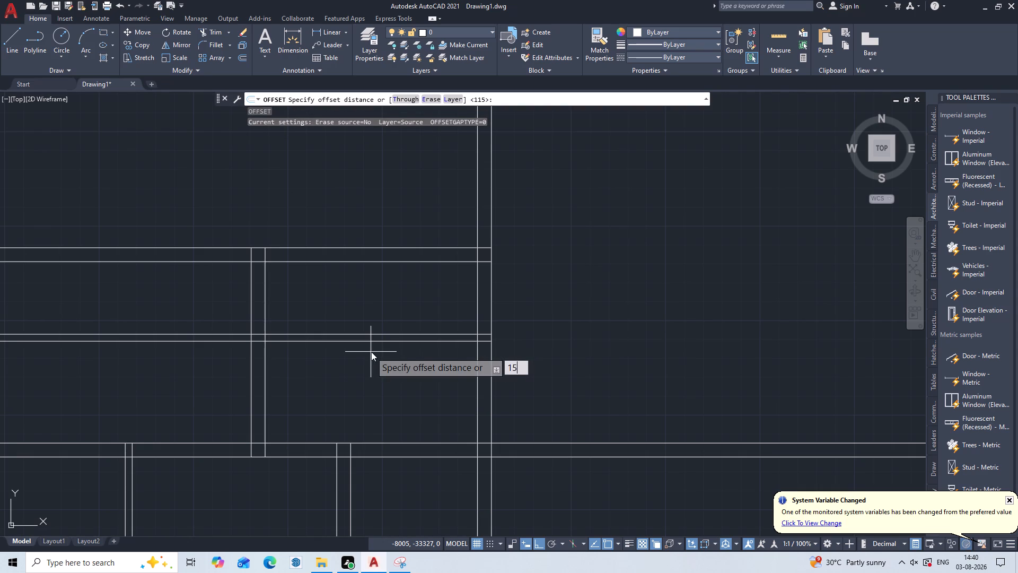
type("00")
key("Return")
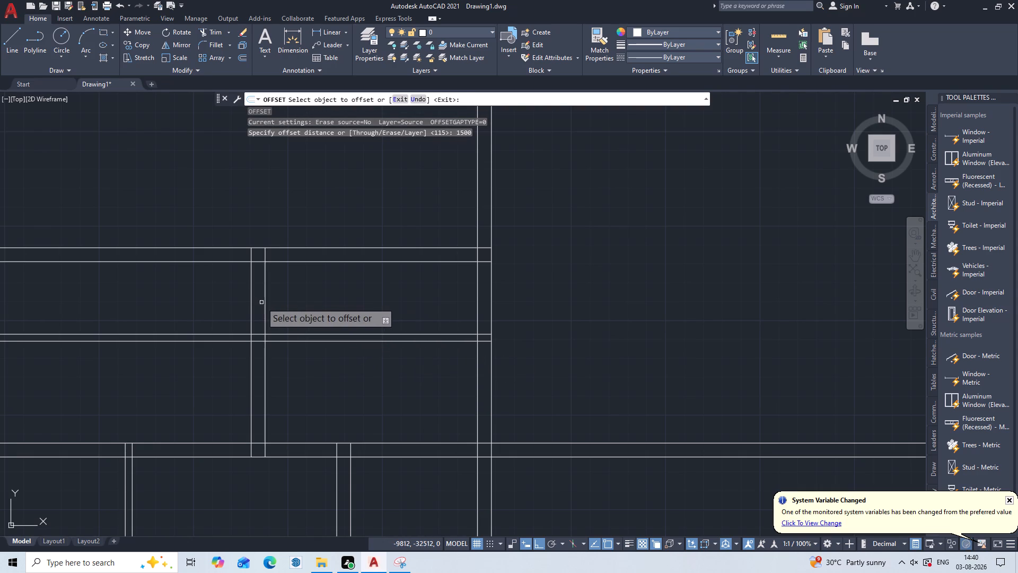
left_click(265, 305)
left_click(324, 308)
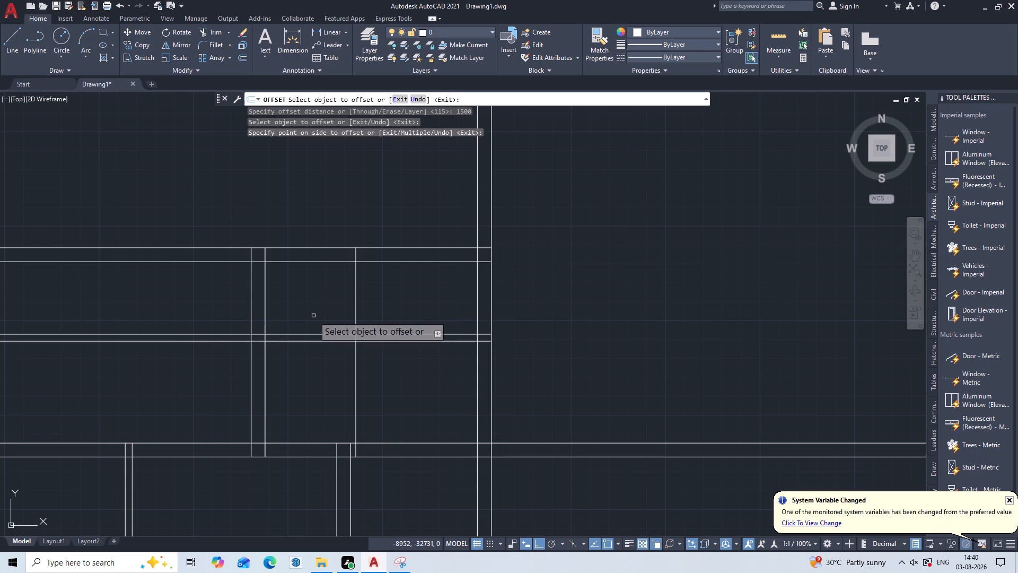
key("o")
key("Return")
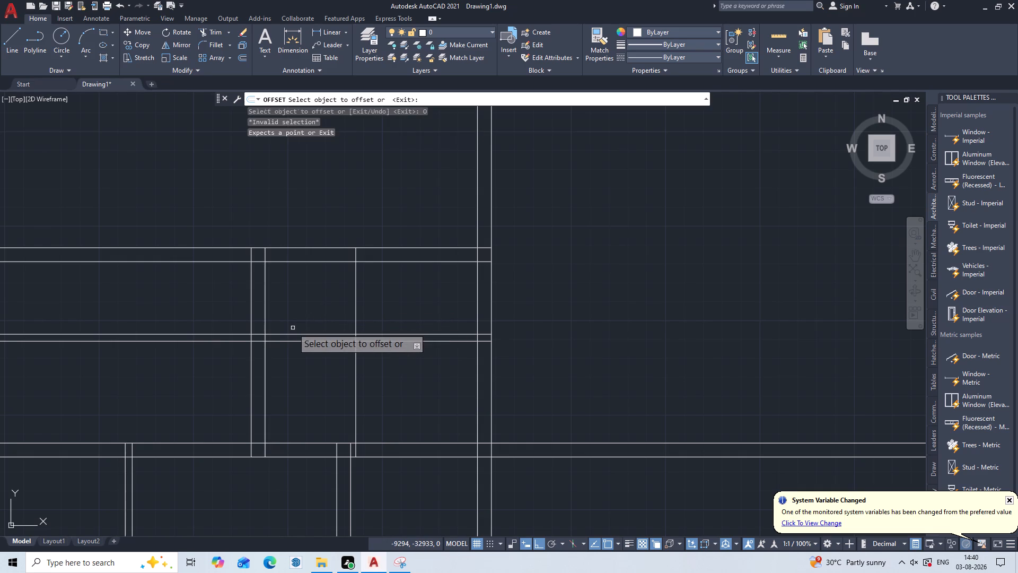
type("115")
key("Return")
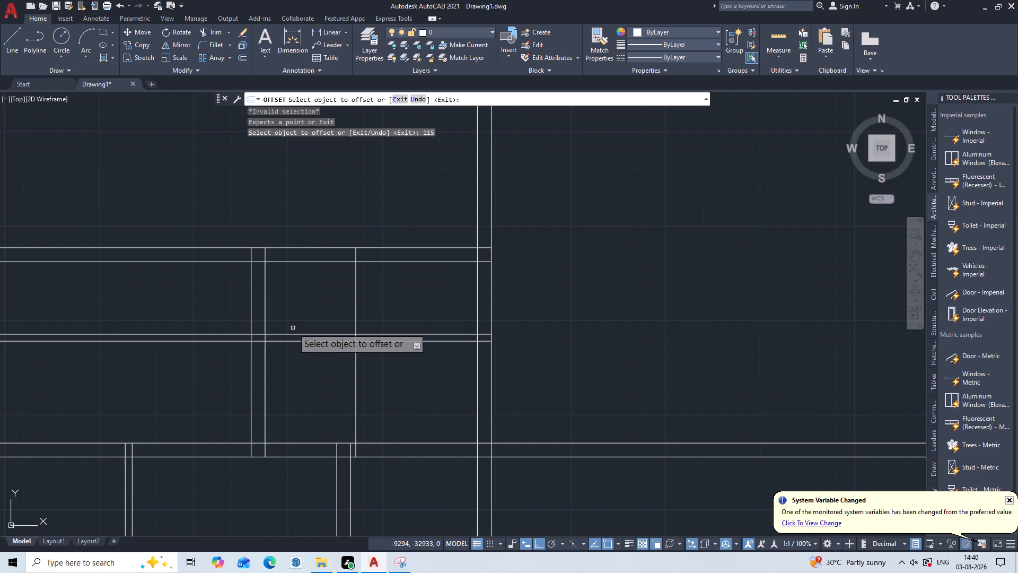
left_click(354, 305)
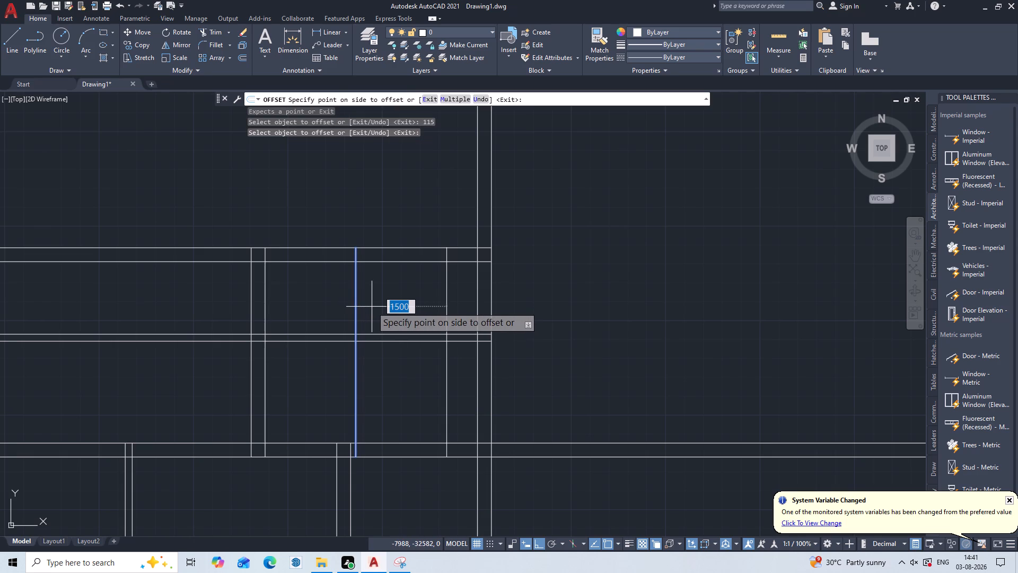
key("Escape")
Offset the new vertical line 115 mm towards the central area to give the partition its thickness.
key("o")
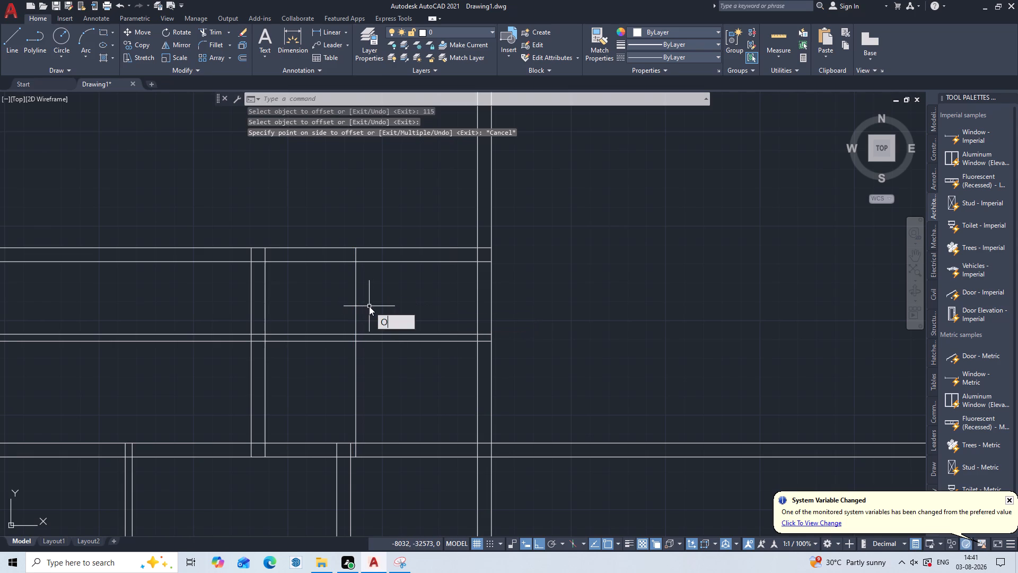
key("Return")
type("115")
key("Return")
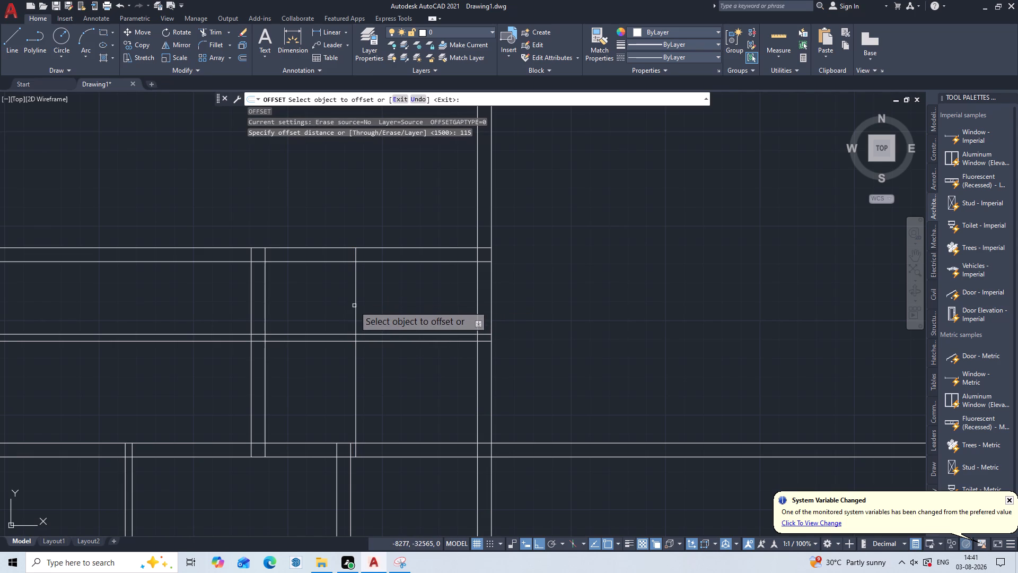
left_click(354, 305)
left_click(355, 313)
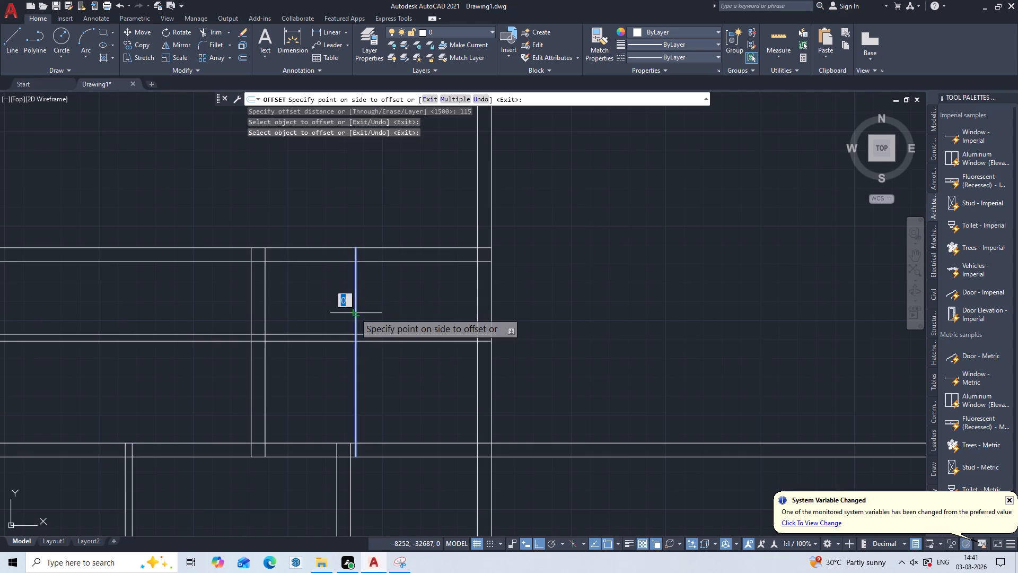
left_click(366, 313)
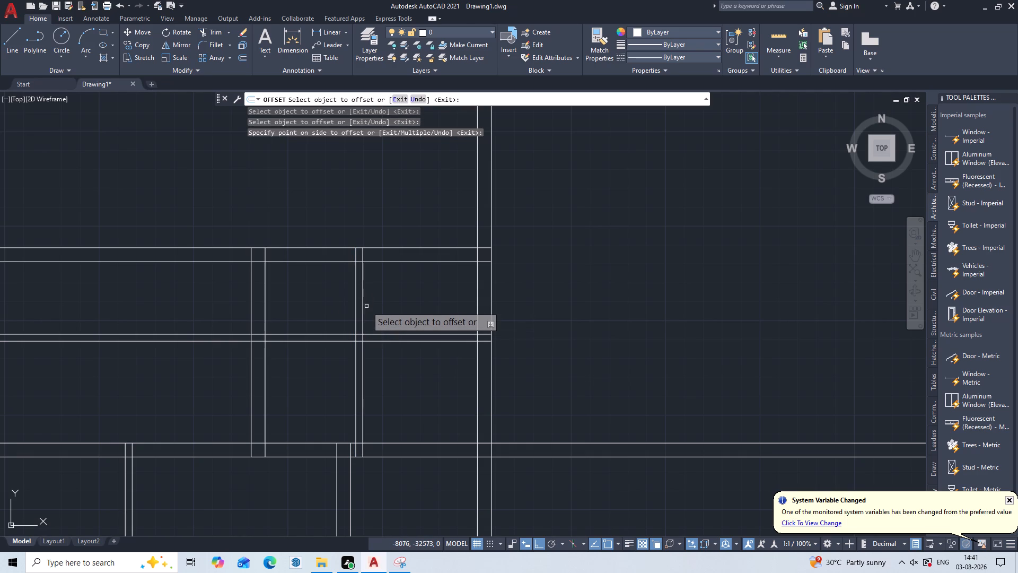
key("Escape")
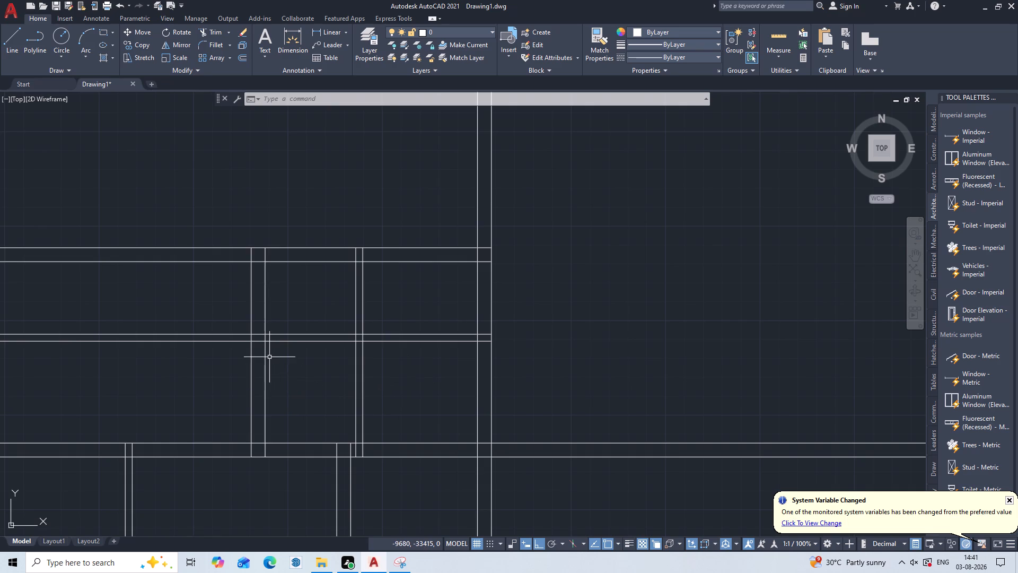
Trim the thin horizontal partition's lines left of the vertical dividing wall, including their stubs inside the left outer wall.
scroll(269, 357, "down", 1)
type("TR")
key("Return")
left_click(229, 328)
left_click(205, 356)
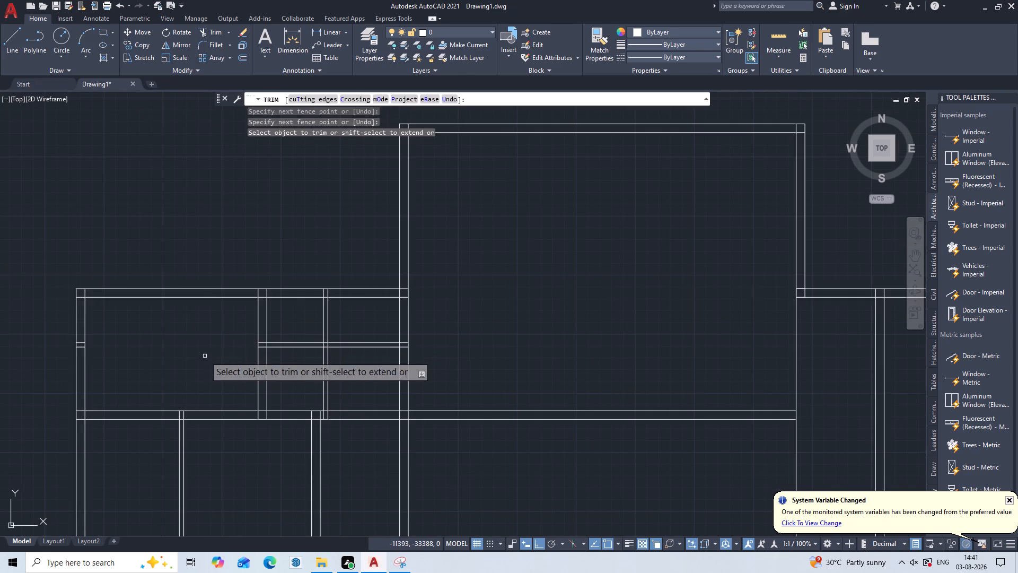
middle_click_drag(151, 362, 392, 312)
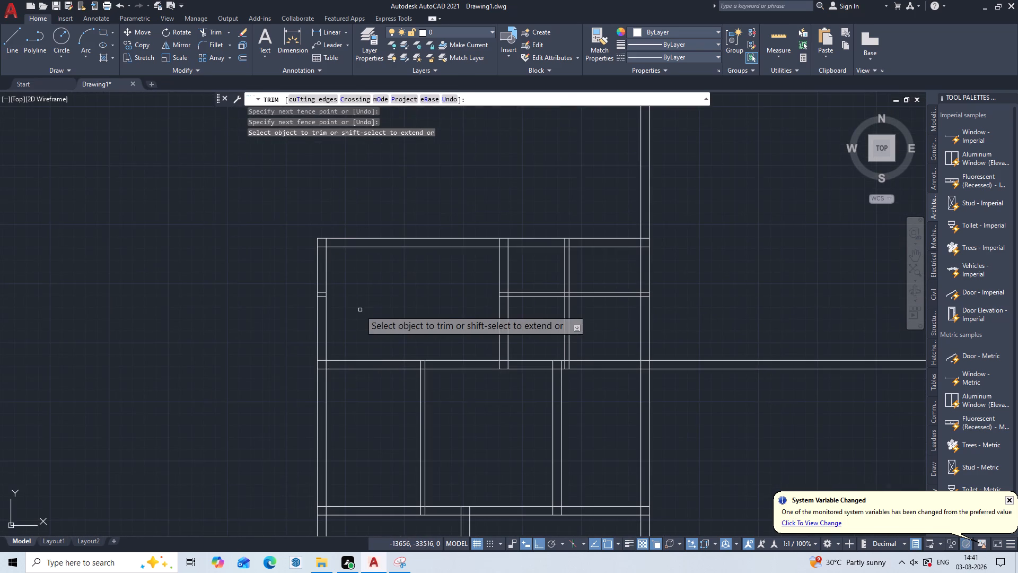
scroll(355, 307, "up", 3)
left_click(208, 229)
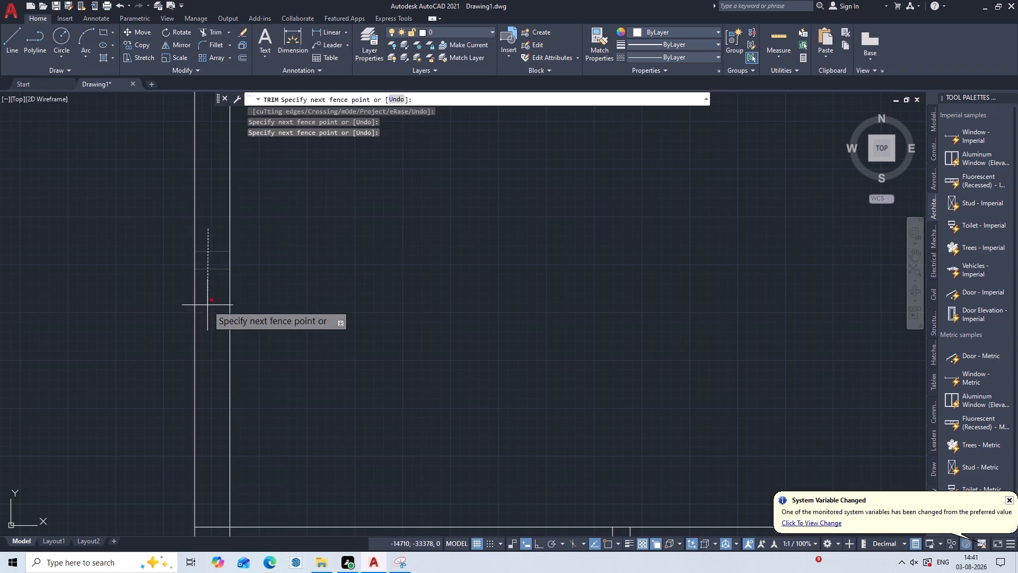
left_click(206, 307)
Trim the thin vertical partition's lines below the horizontal partition, including their stubs inside the room row's bottom wall.
scroll(352, 244, "down", 2)
middle_click_drag(475, 279, 262, 317)
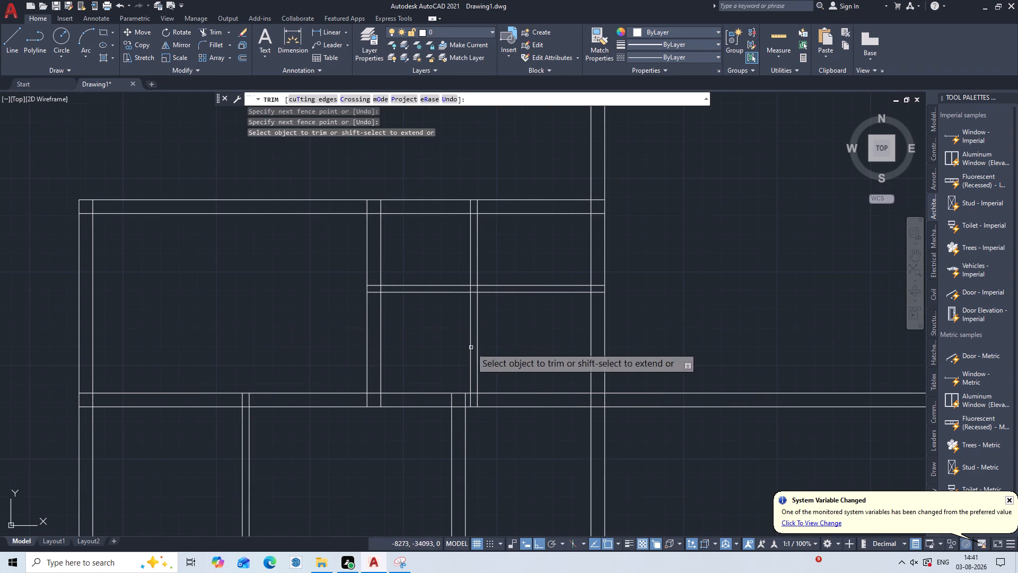
left_click_drag(504, 331, 464, 342)
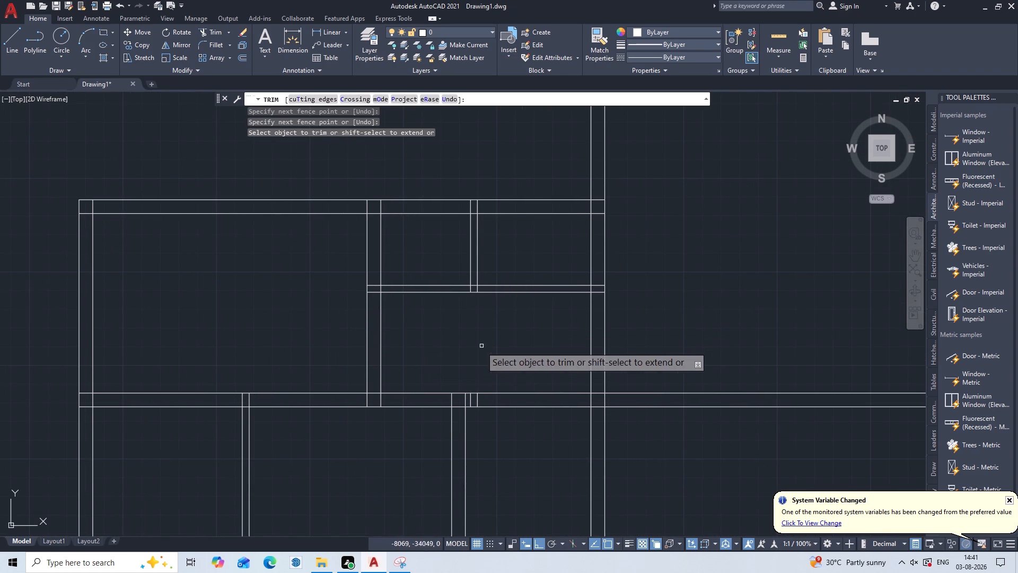
scroll(471, 372, "up", 2)
middle_click_drag(472, 373, 389, 250)
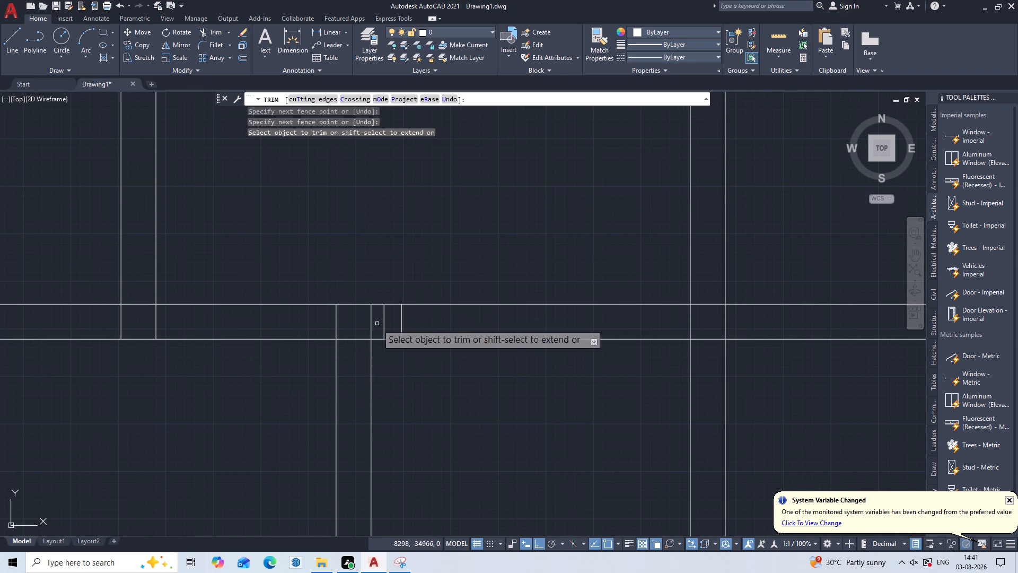
left_click(385, 327)
left_click_drag(409, 324, 386, 325)
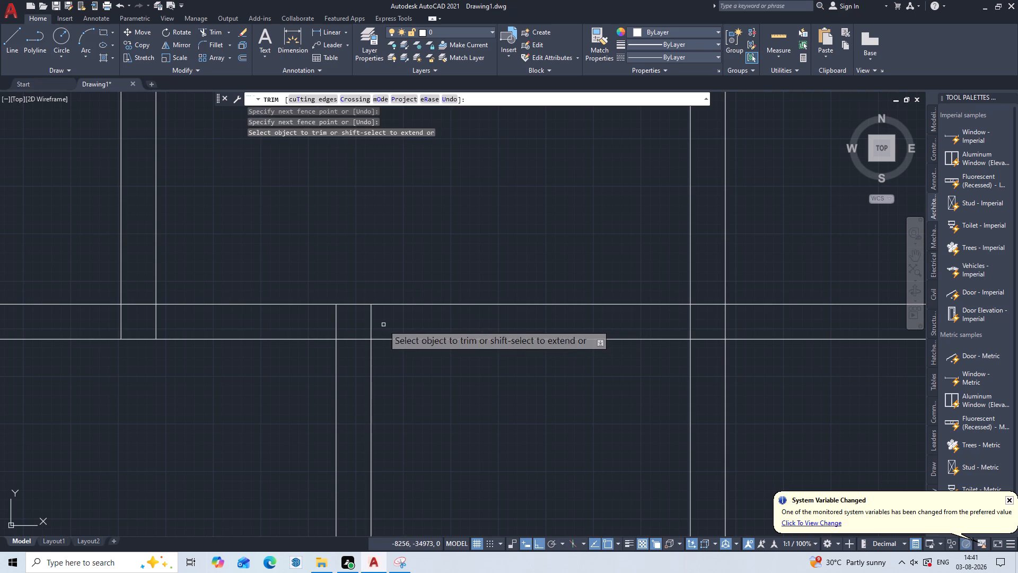
scroll(459, 205, "down", 3)
middle_click_drag(459, 206, 452, 314)
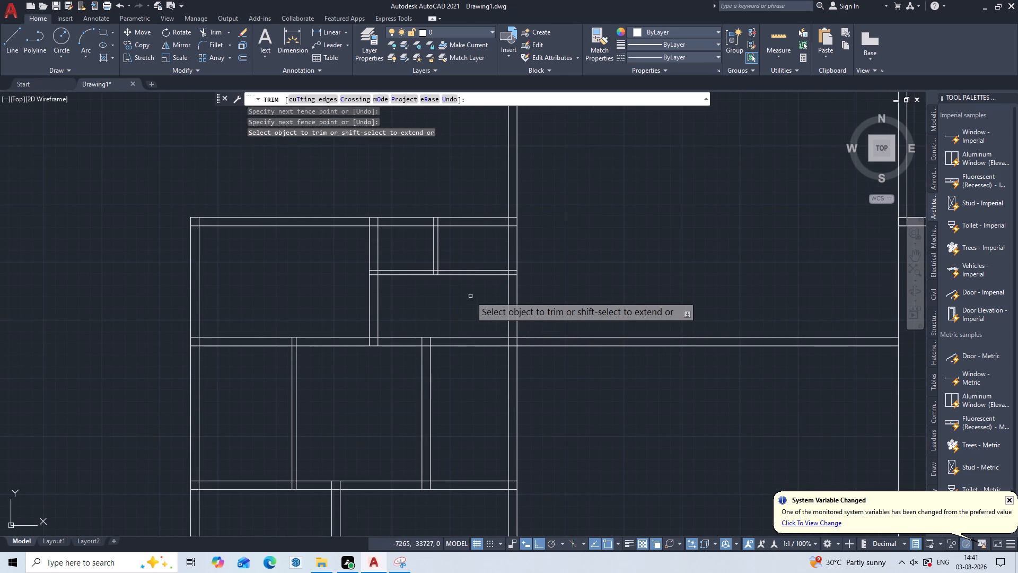
middle_click_drag(470, 296, 460, 337)
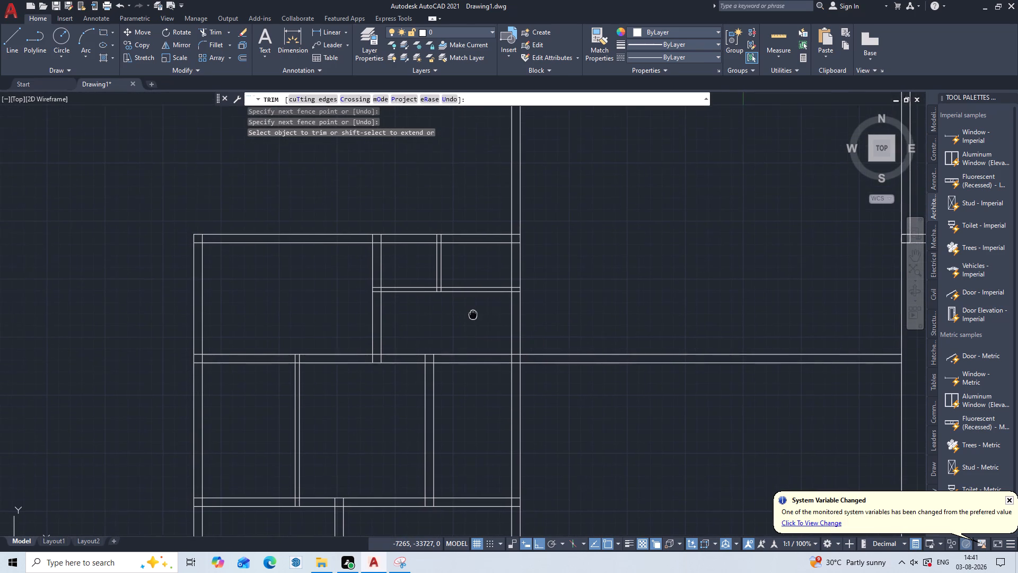
middle_click_drag(460, 337, 455, 347)
key("Escape")
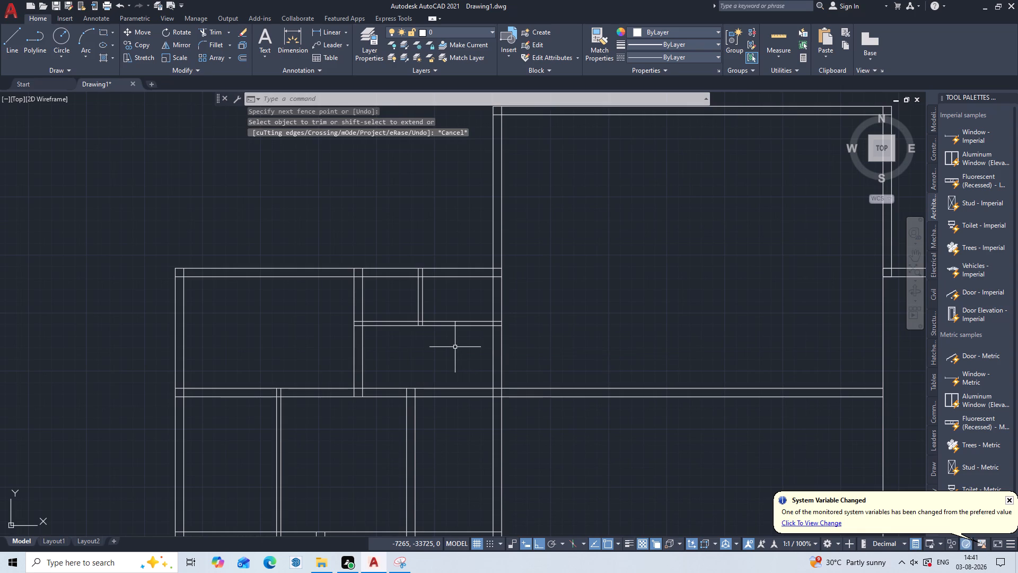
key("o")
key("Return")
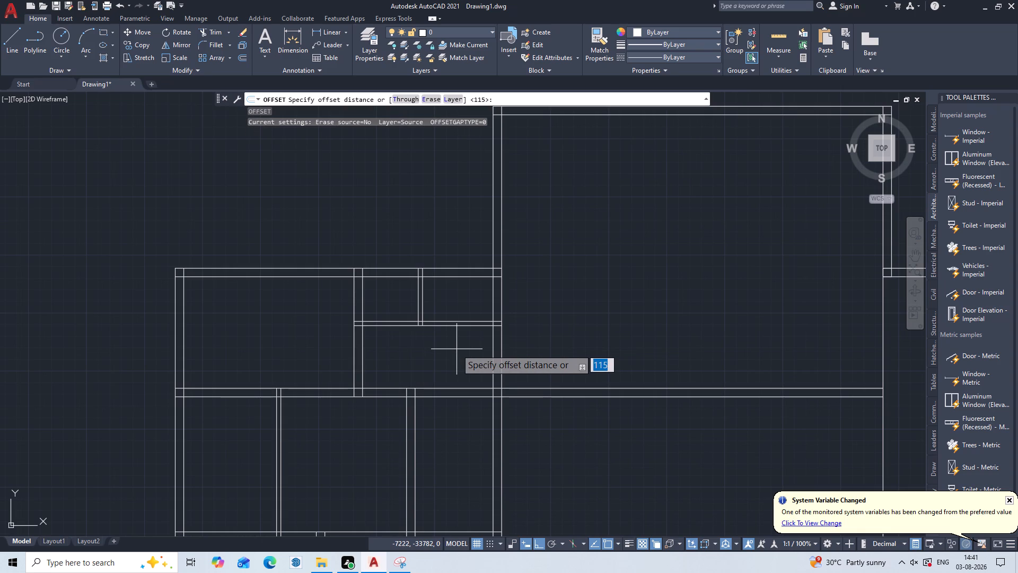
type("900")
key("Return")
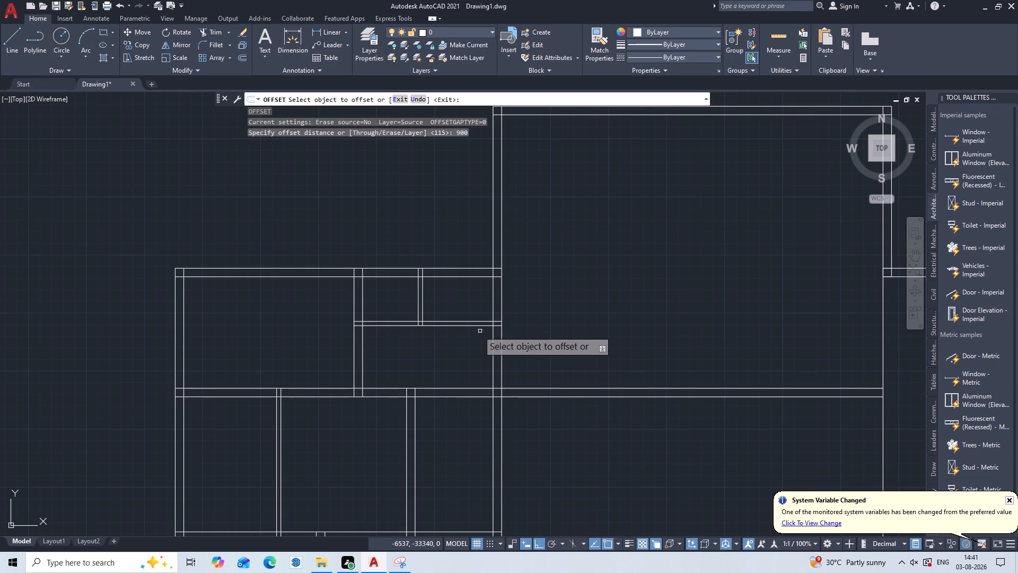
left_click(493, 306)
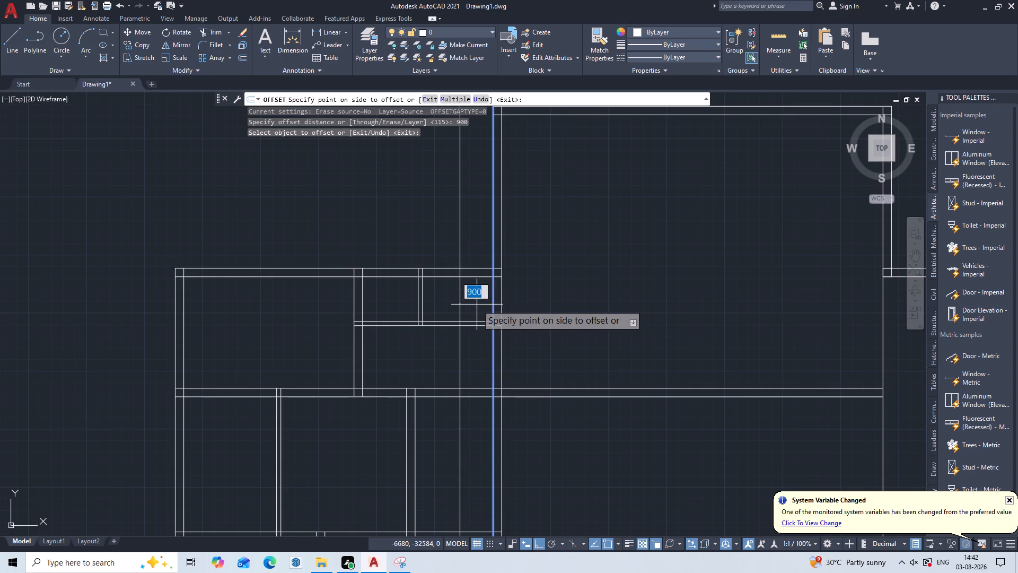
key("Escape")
Break the left line of the central area's left wall at the thin horizontal partition's lower line.
key("b")
key("r")
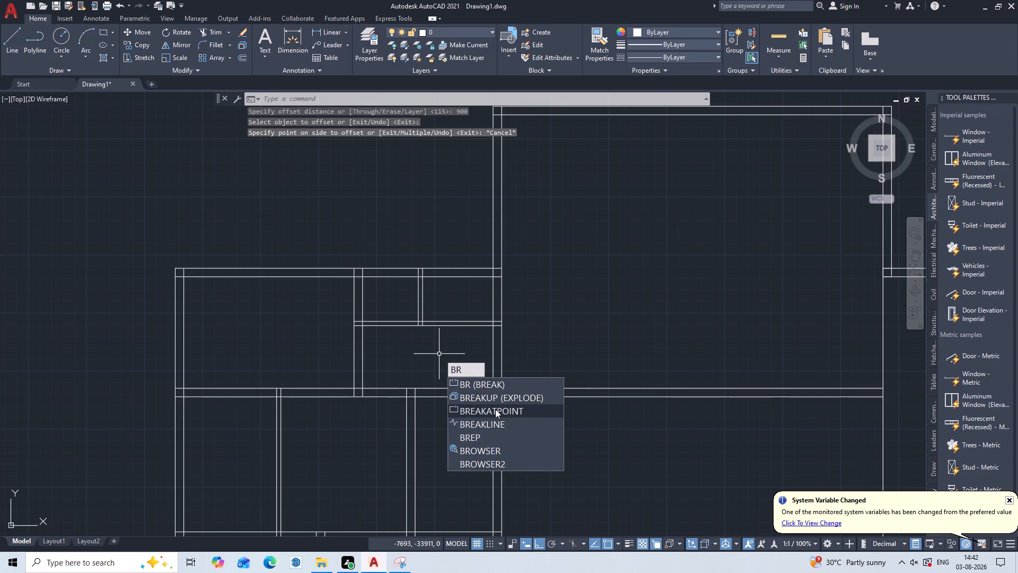
left_click(495, 409)
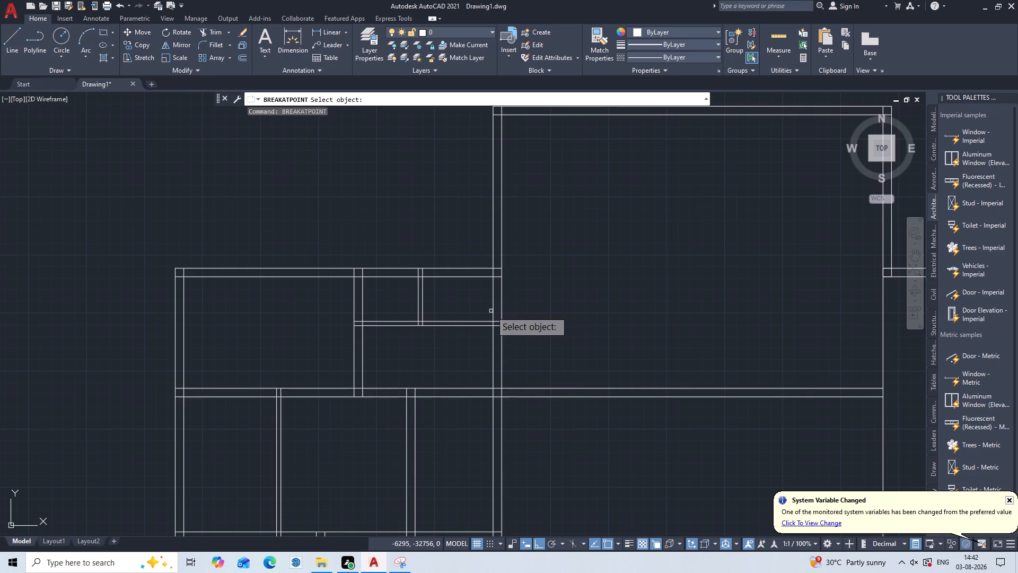
left_click(494, 311)
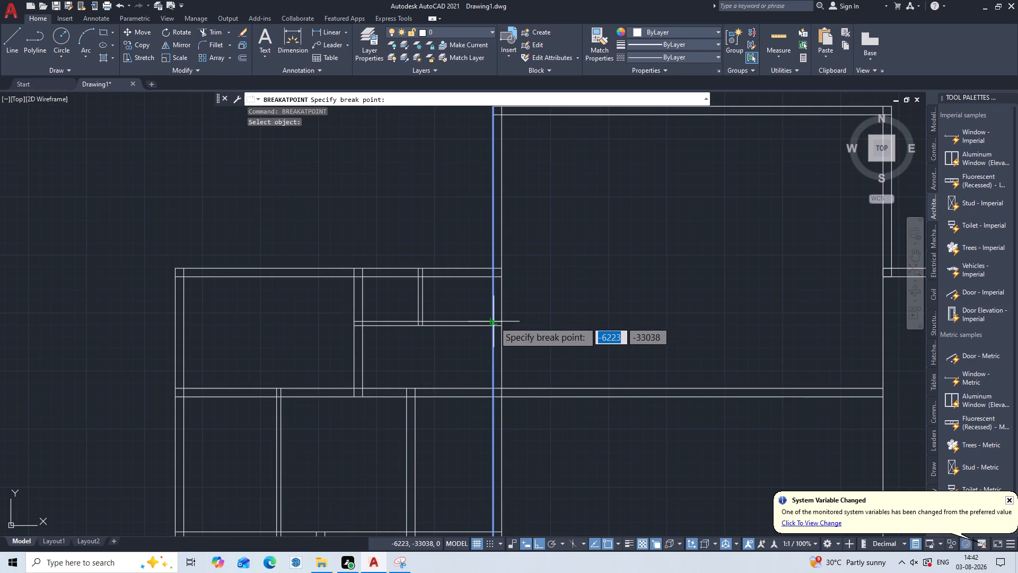
left_click(493, 328)
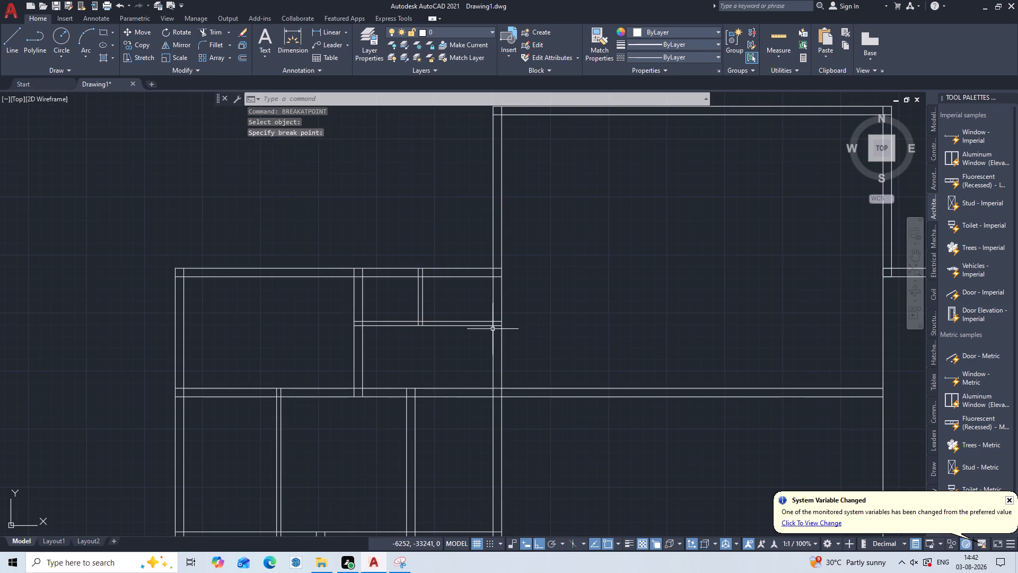
Offset the upper piece of the broken wall line 900 mm into the small room beside the central area.
scroll(454, 305, "up", 2)
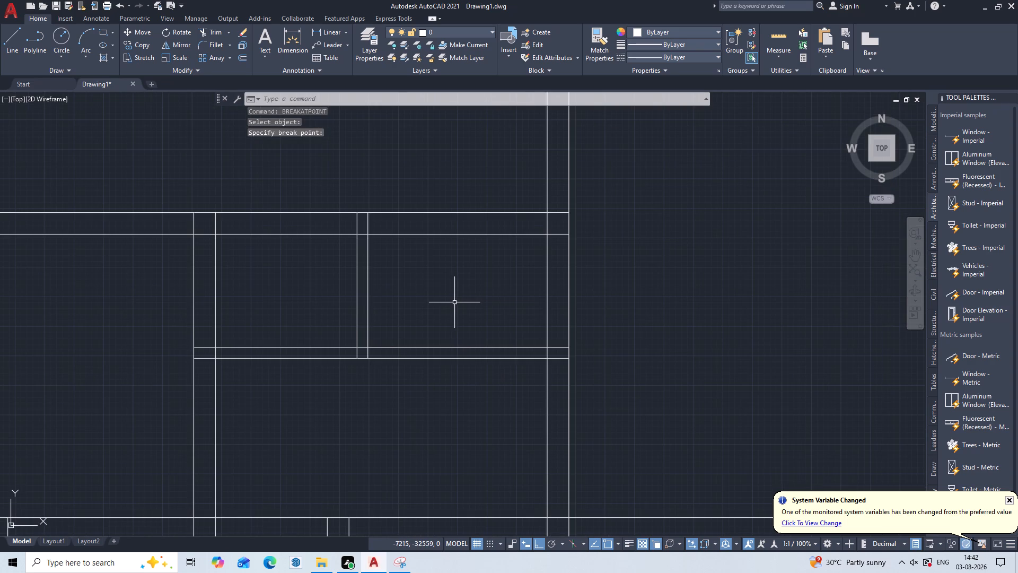
key("o")
key("Return")
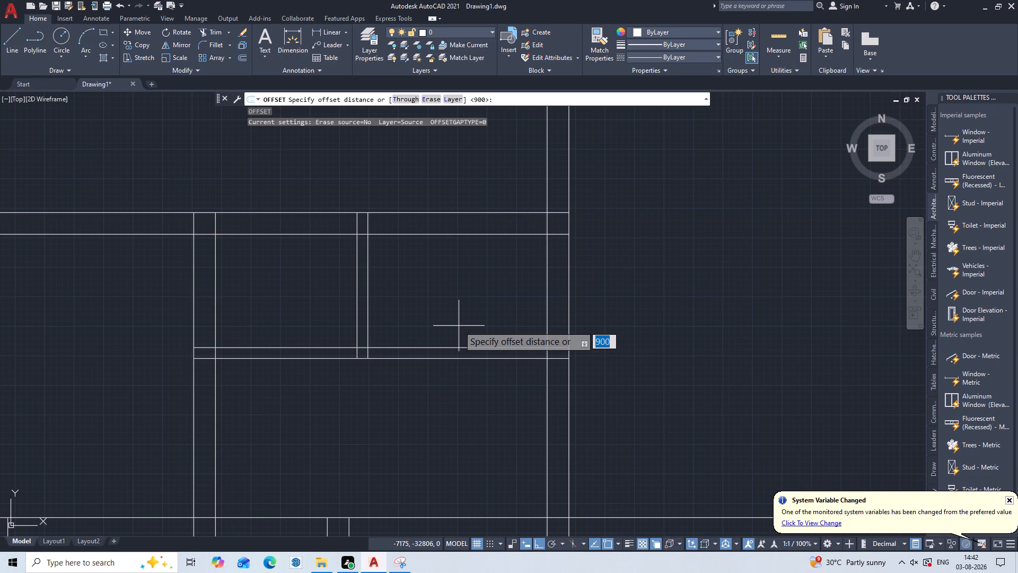
key("9")
key("0")
key("0")
key("Return")
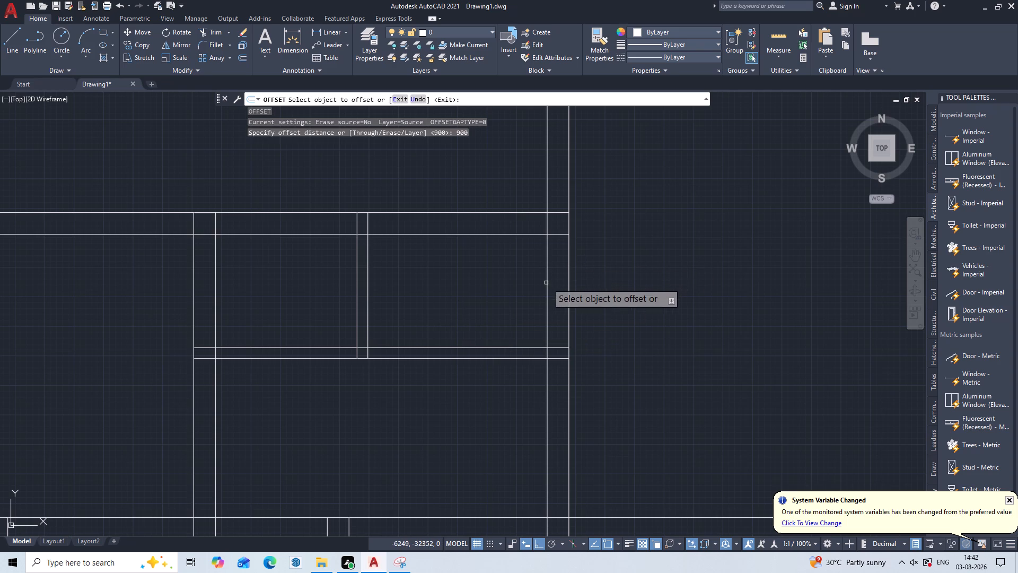
left_click(547, 283)
left_click(491, 299)
key("Escape")
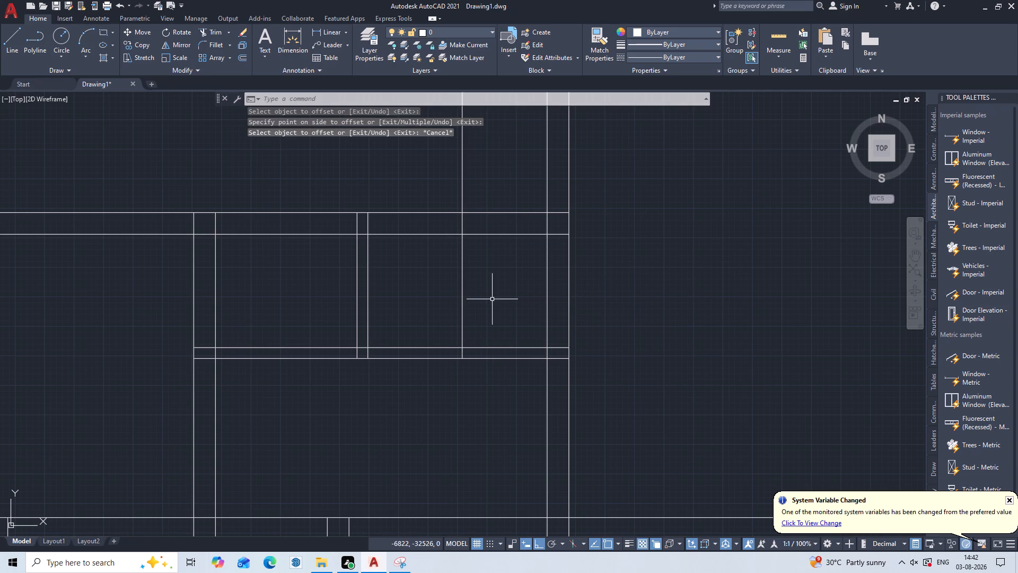
Offset the new vertical line 115 mm away from the central area to give the second partition its thickness.
key("o")
key("Return")
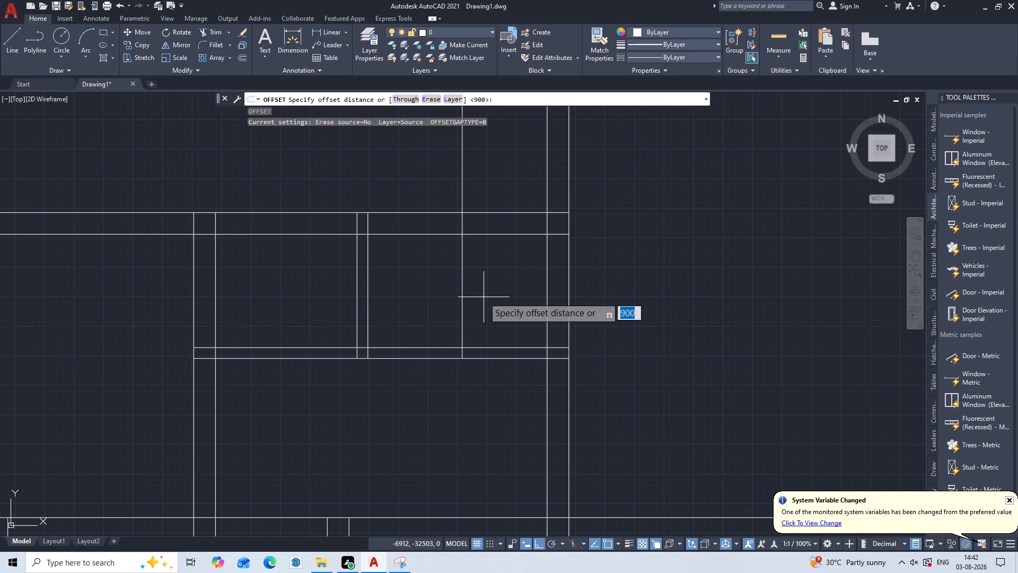
type("115")
key("Return")
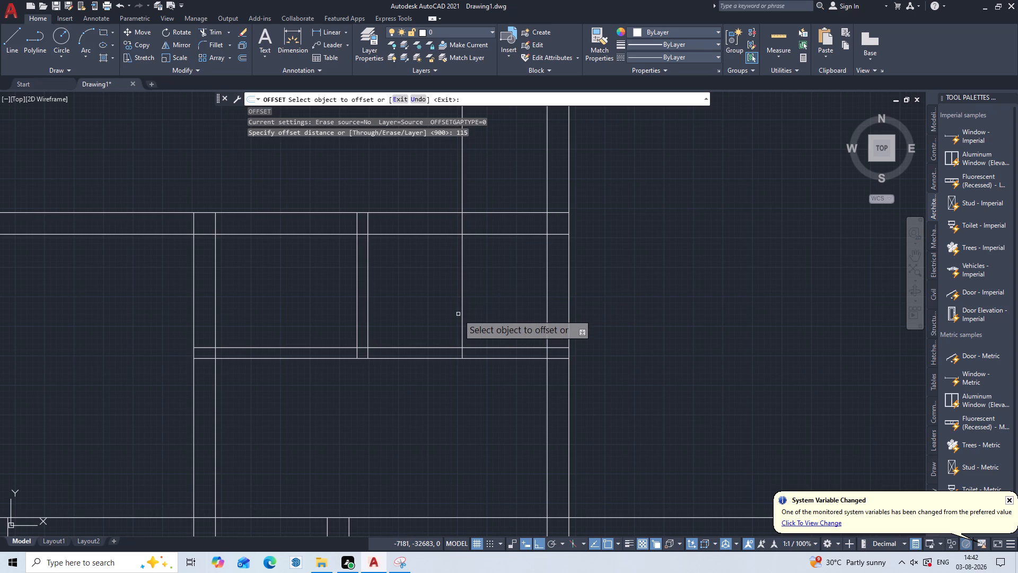
left_click(462, 319)
left_click(452, 319)
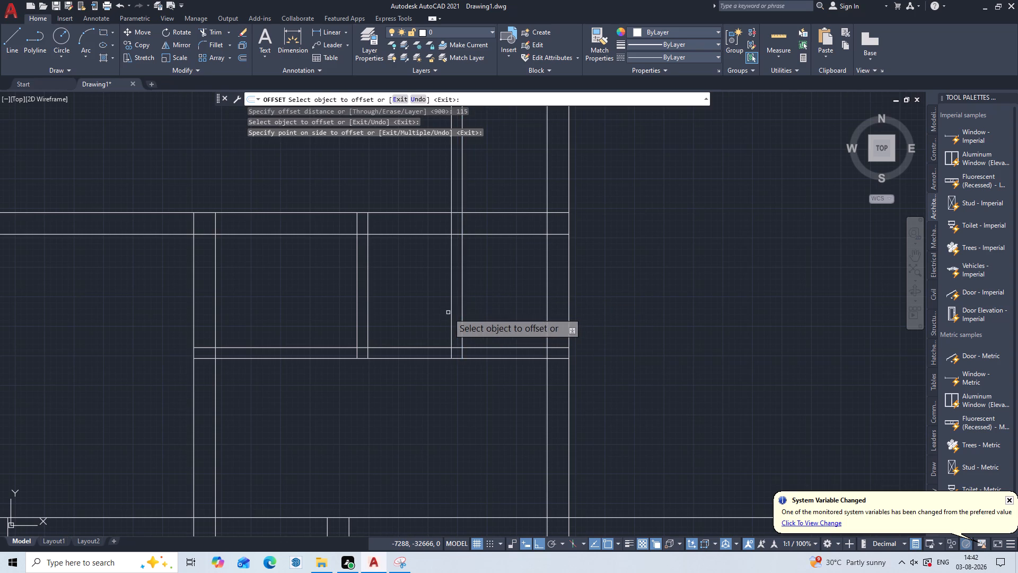
key("Escape")
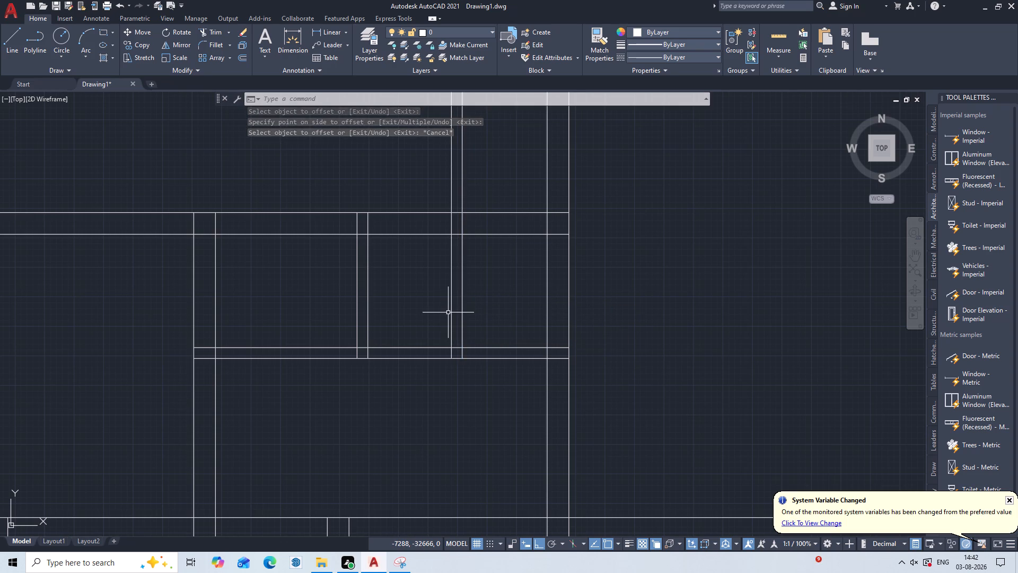
Trim both lines of the thin horizontal partition between the two thin vertical partitions to open a gap.
type("TR")
key("Return")
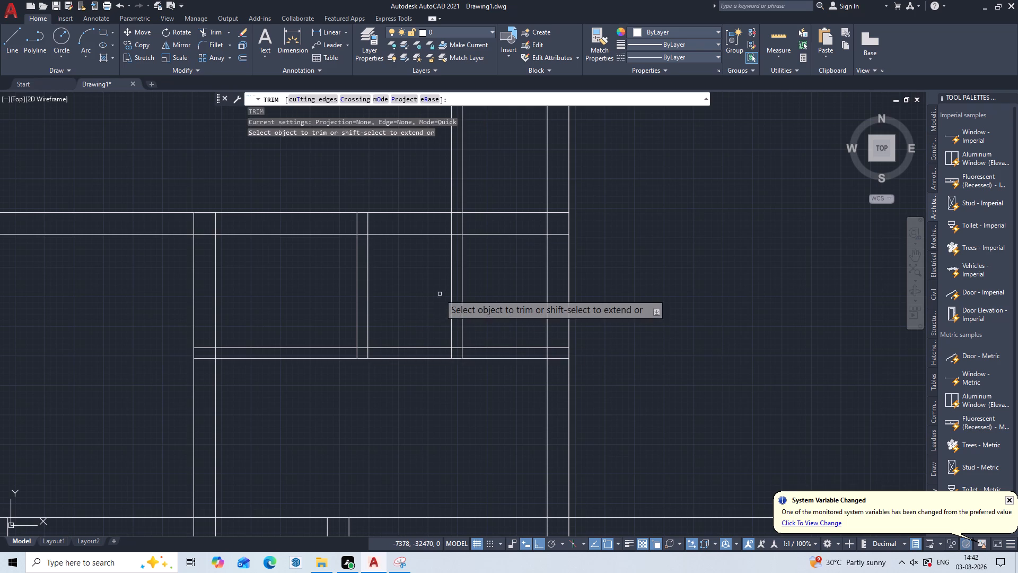
left_click(424, 308)
left_click(401, 410)
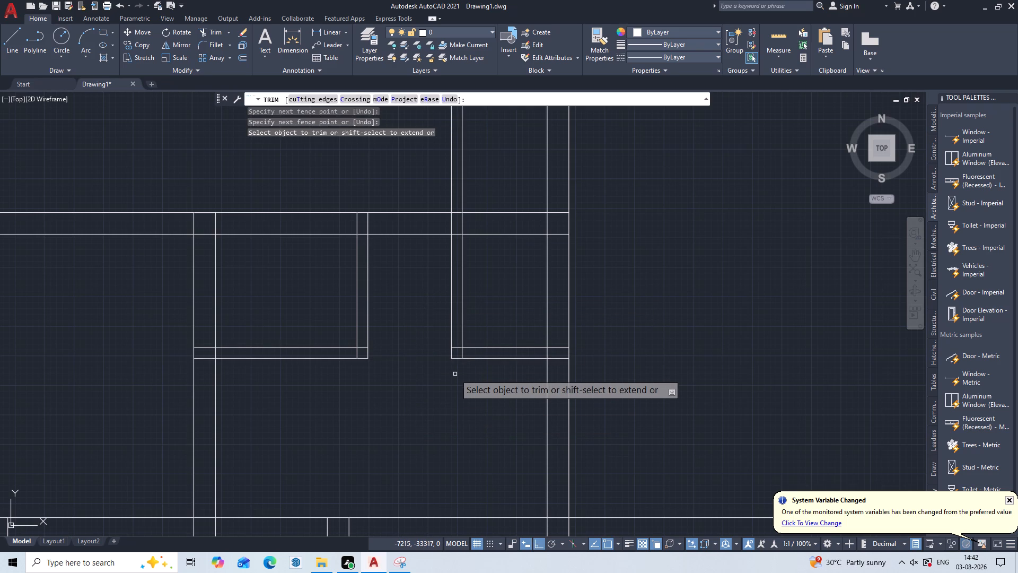
Trim the crossing line stubs inside the partition thickness at the lower corners of both small rooms.
scroll(455, 374, "up", 3)
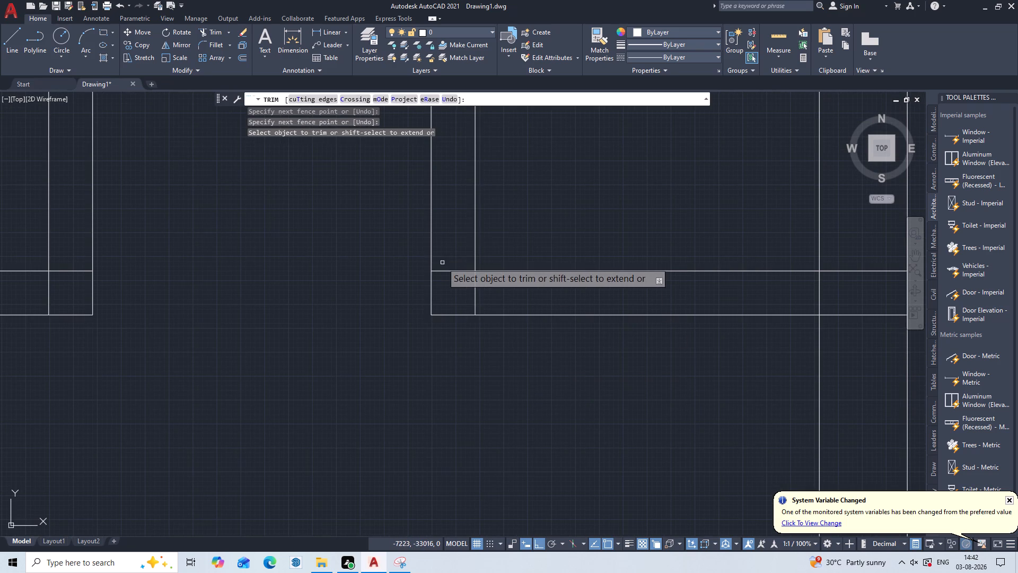
left_click(442, 263)
left_click(484, 300)
scroll(427, 317, "down", 2)
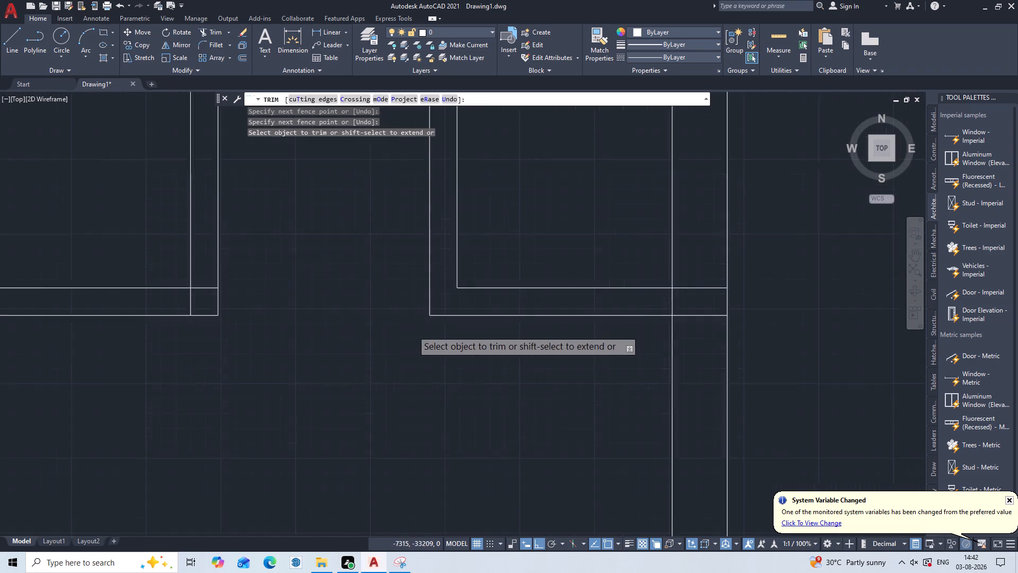
middle_click_drag(275, 368, 410, 394)
scroll(400, 340, "up", 2)
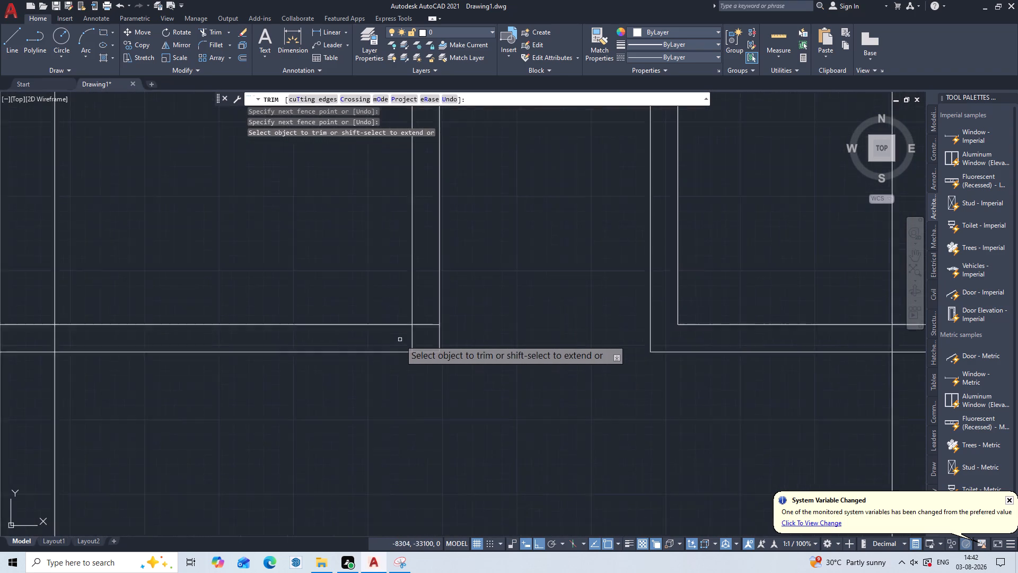
scroll(400, 340, "up", 1)
left_click_drag(400, 340, 487, 289)
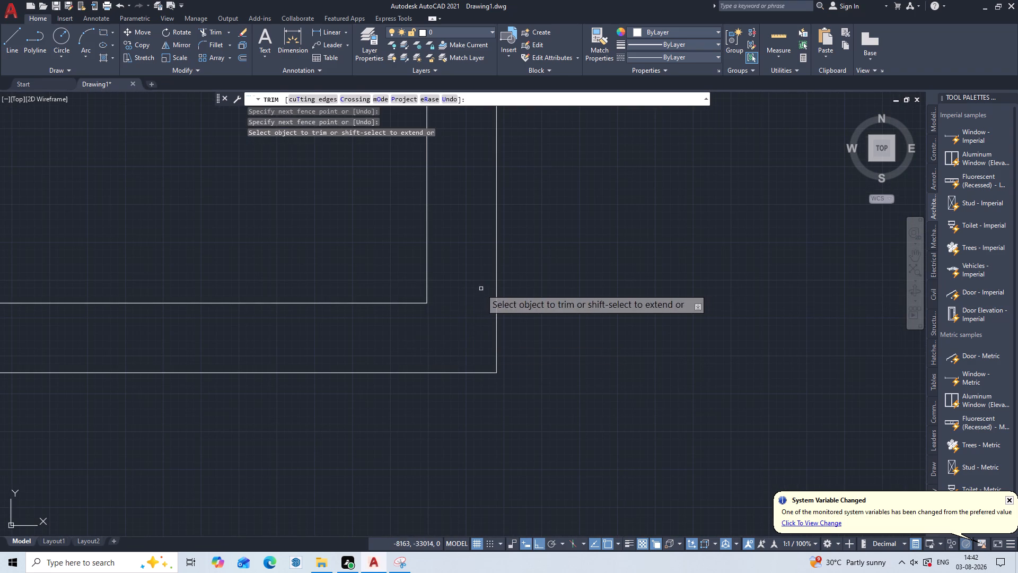
scroll(580, 298, "down", 5)
middle_click_drag(569, 323, 555, 327)
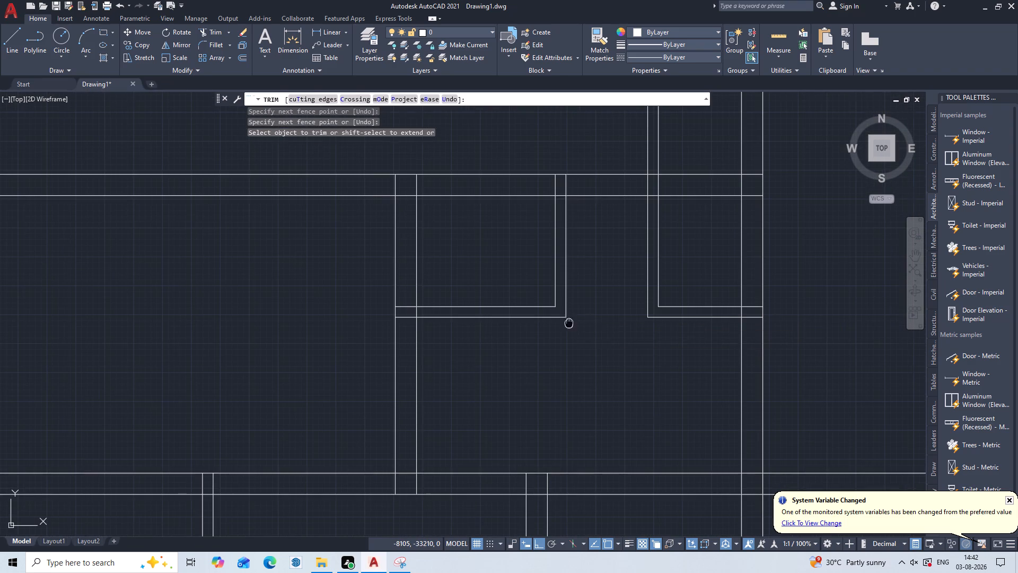
middle_click_drag(555, 327, 445, 346)
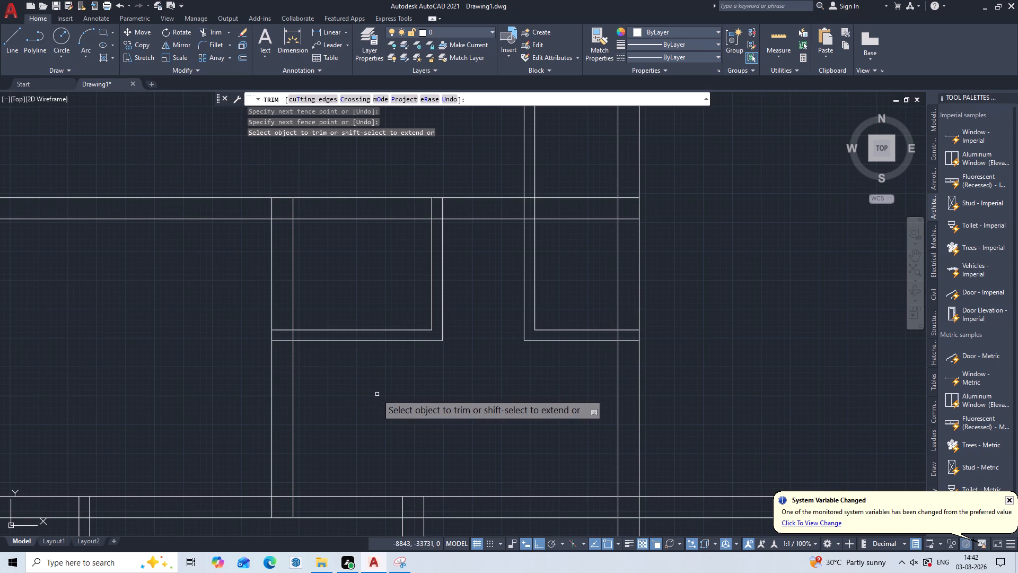
middle_click_drag(377, 394, 450, 361)
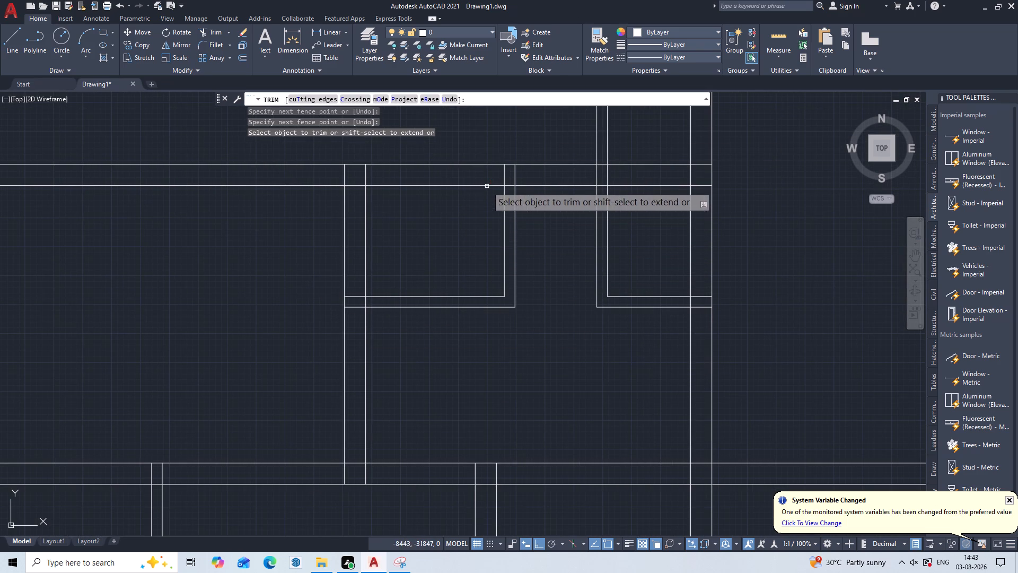
Trim both thin vertical partitions' lines inside the room row's top wall and the second partition's lines above it.
scroll(502, 170, "up", 1)
left_click(502, 175)
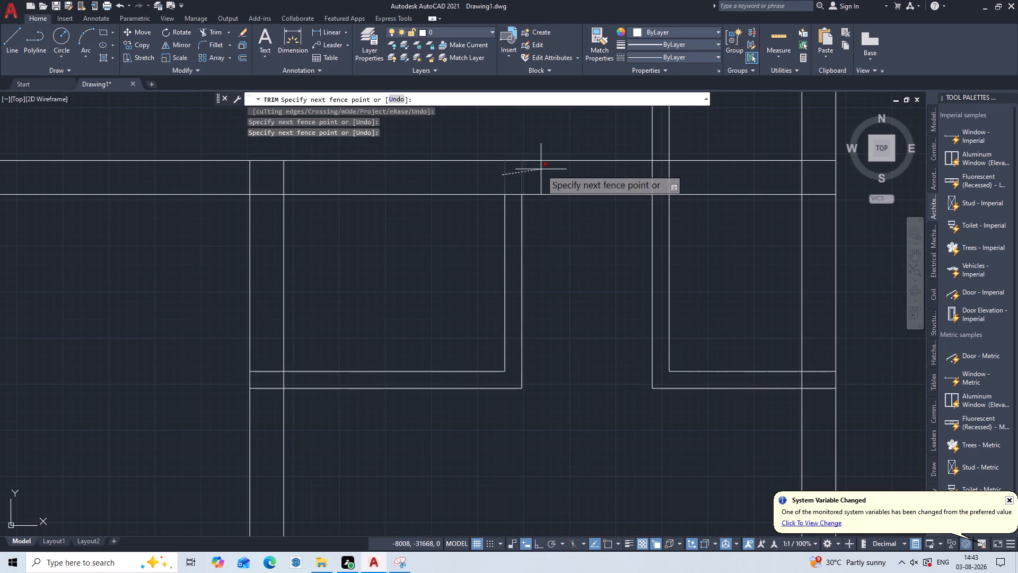
left_click(537, 177)
scroll(531, 230, "down", 1)
middle_click_drag(533, 272, 492, 254)
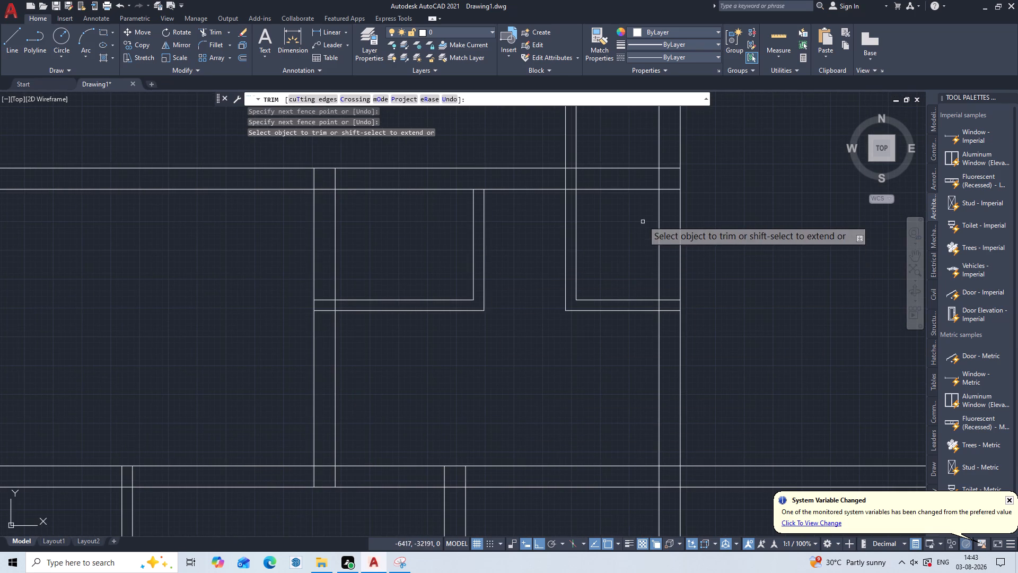
left_click(551, 180)
left_click(594, 176)
left_click(593, 147)
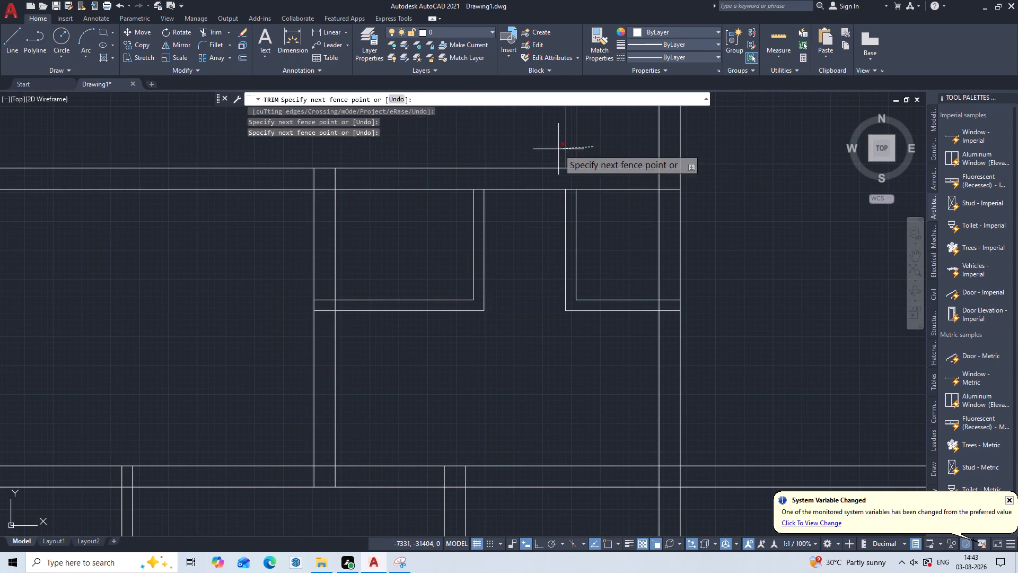
left_click(558, 149)
scroll(557, 149, "down", 2)
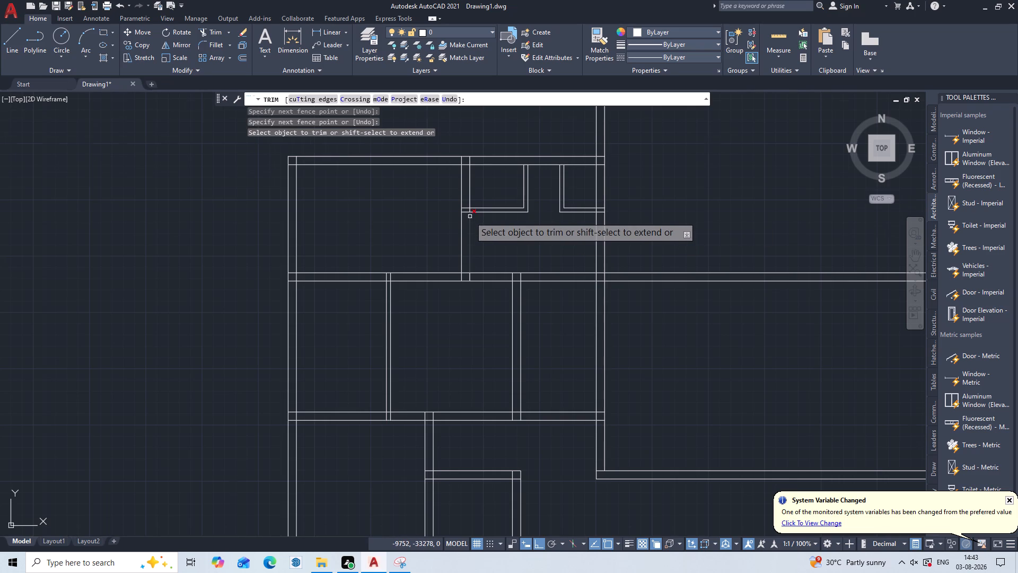
Trim the thin horizontal partition's stubs inside the vertical dividing wall and inside the central area's left wall.
scroll(470, 216, "up", 3)
left_click(441, 180)
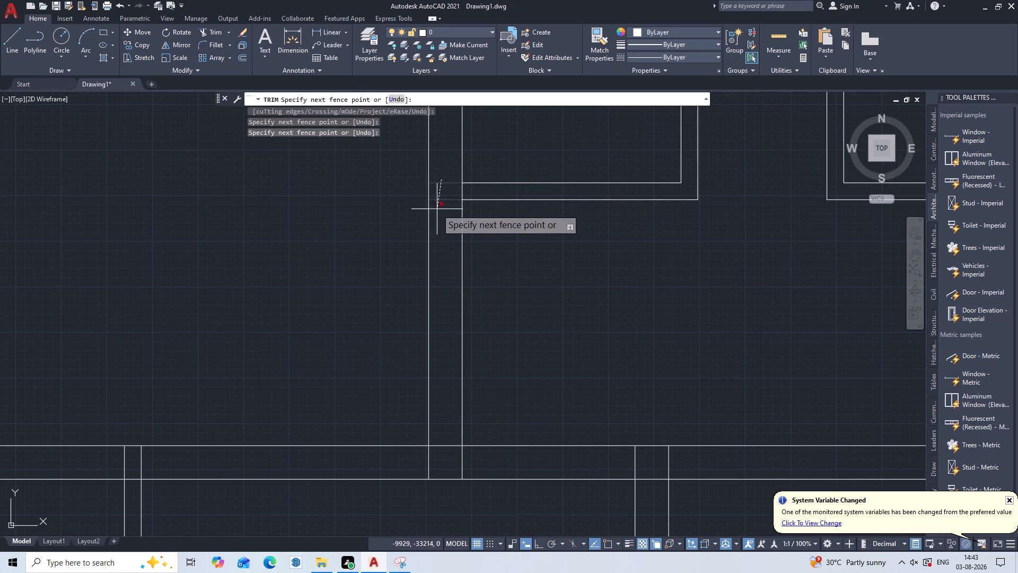
left_click(437, 209)
scroll(563, 243, "down", 2)
middle_click_drag(607, 250, 415, 268)
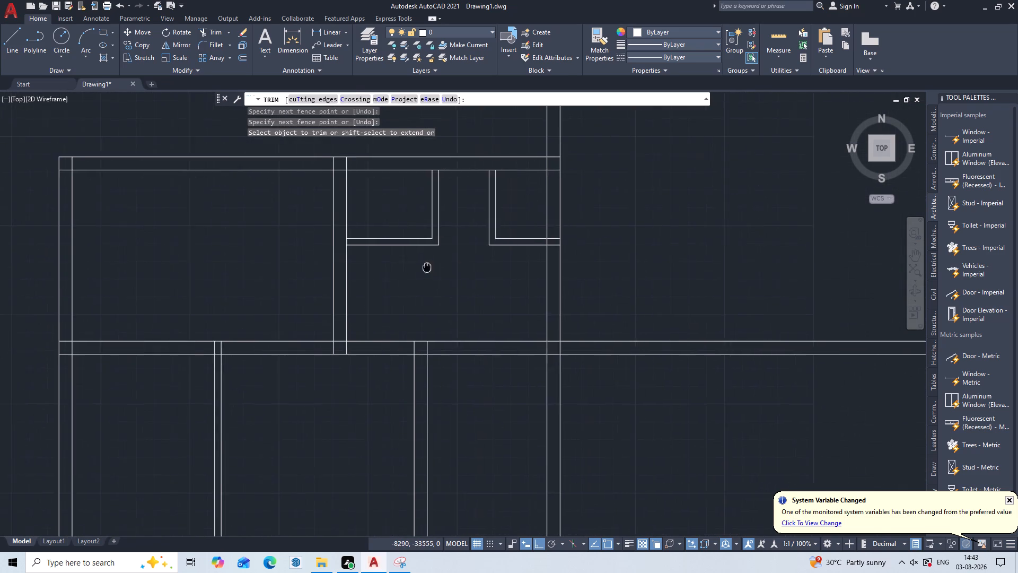
middle_click_drag(415, 268, 410, 270)
scroll(515, 265, "up", 3)
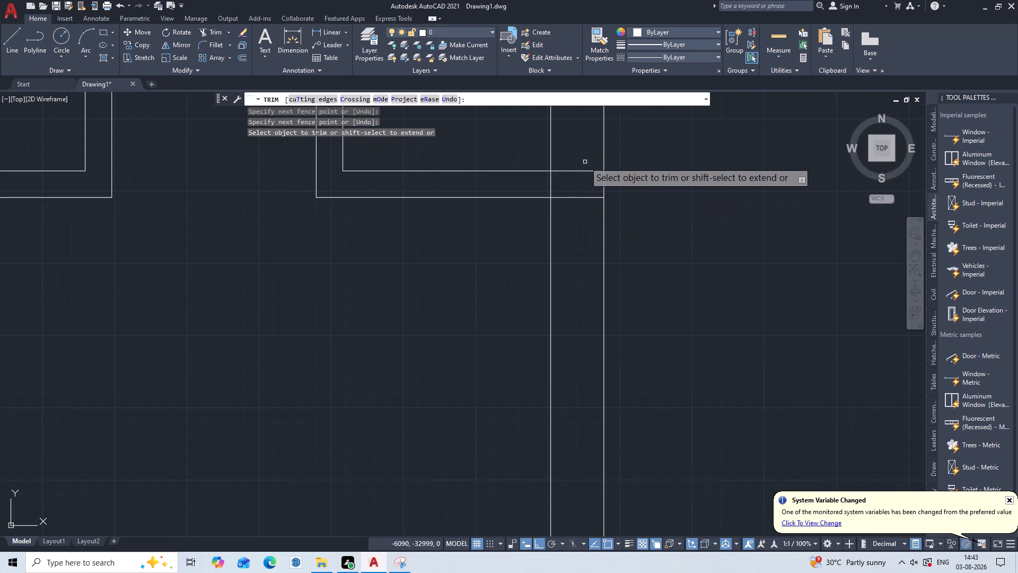
left_click(585, 162)
left_click(572, 219)
scroll(572, 219, "down", 3)
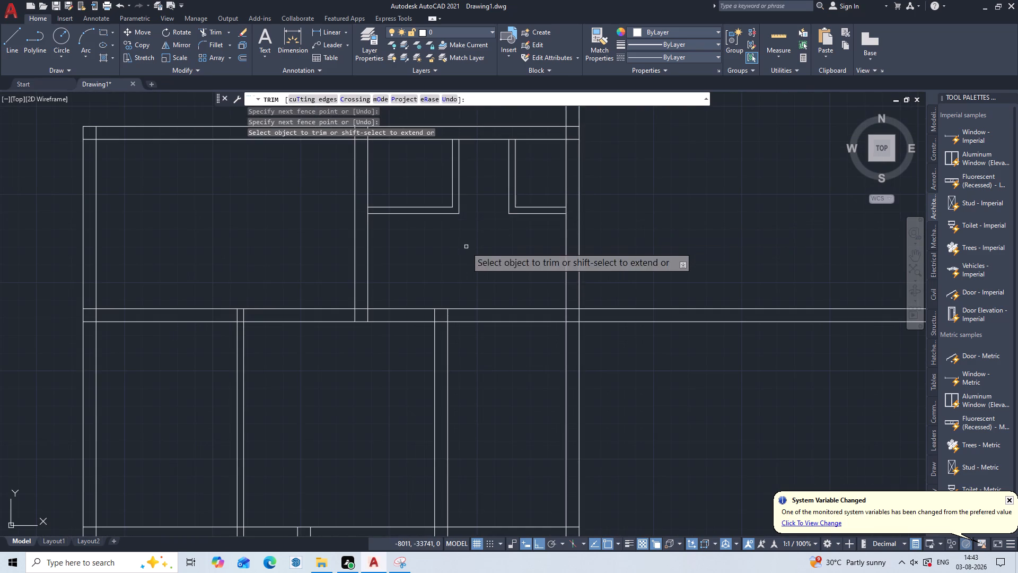
middle_click_drag(471, 251, 515, 306)
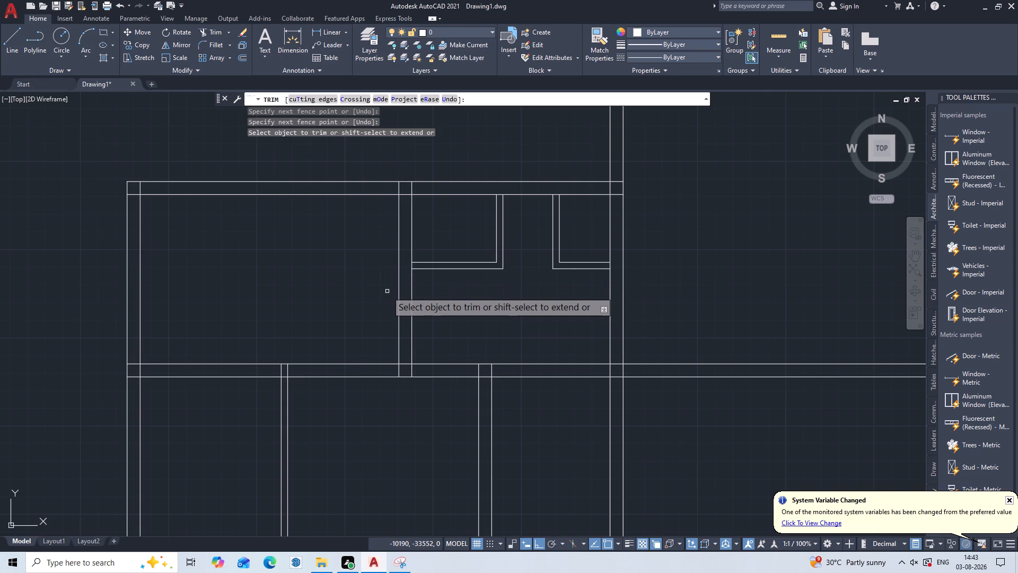
key("Escape")
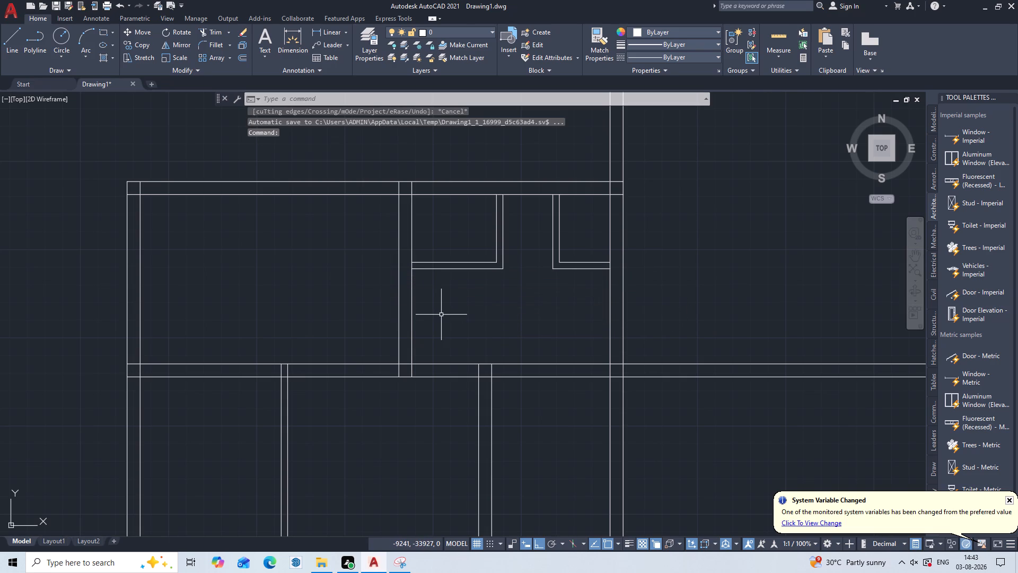
Extend the inner lines of both thin vertical partitions down to the lower line of the thin horizontal partition.
type("EX")
key("Return")
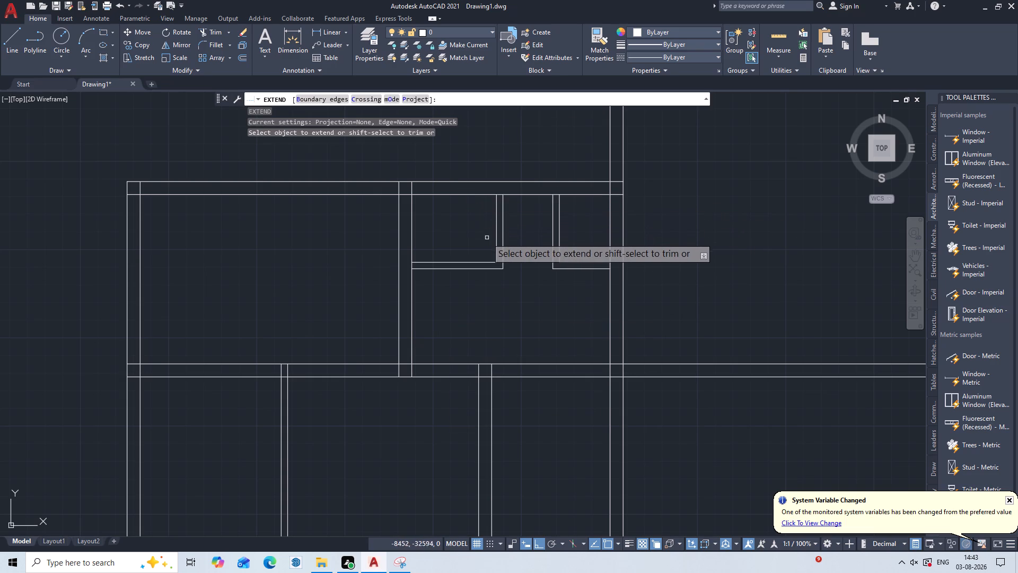
left_click(495, 252)
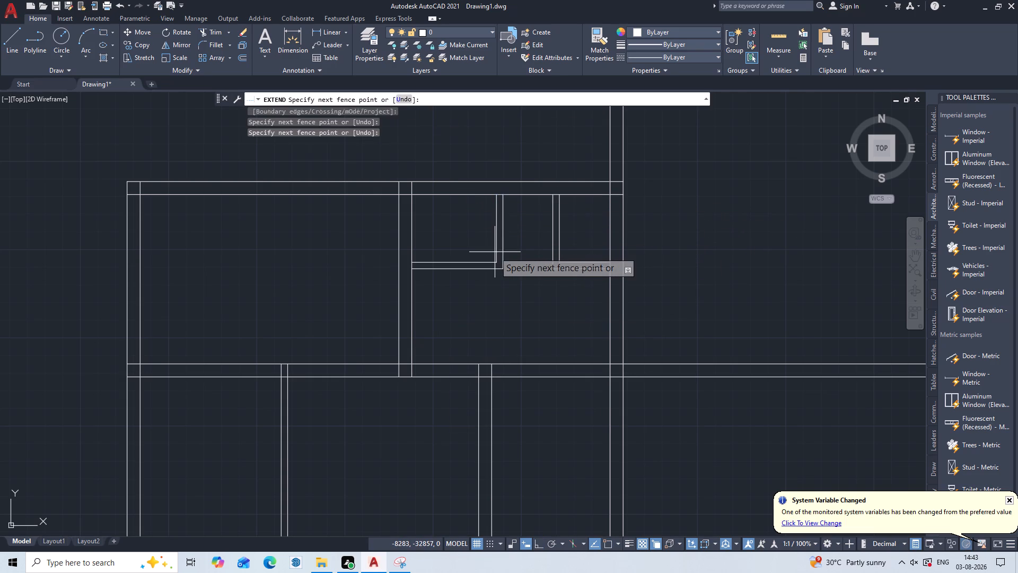
left_click(501, 258)
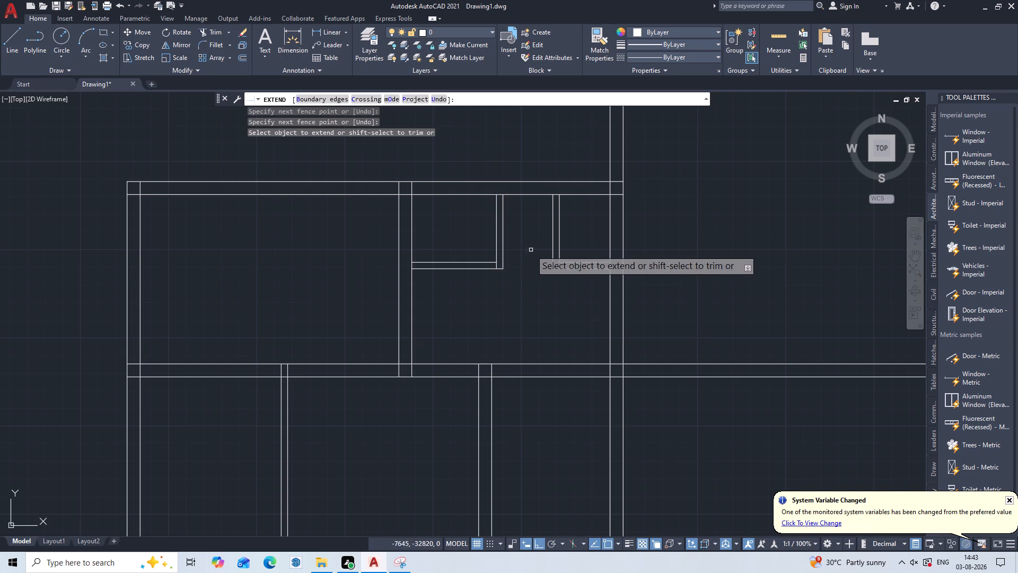
left_click(562, 251)
left_click(557, 254)
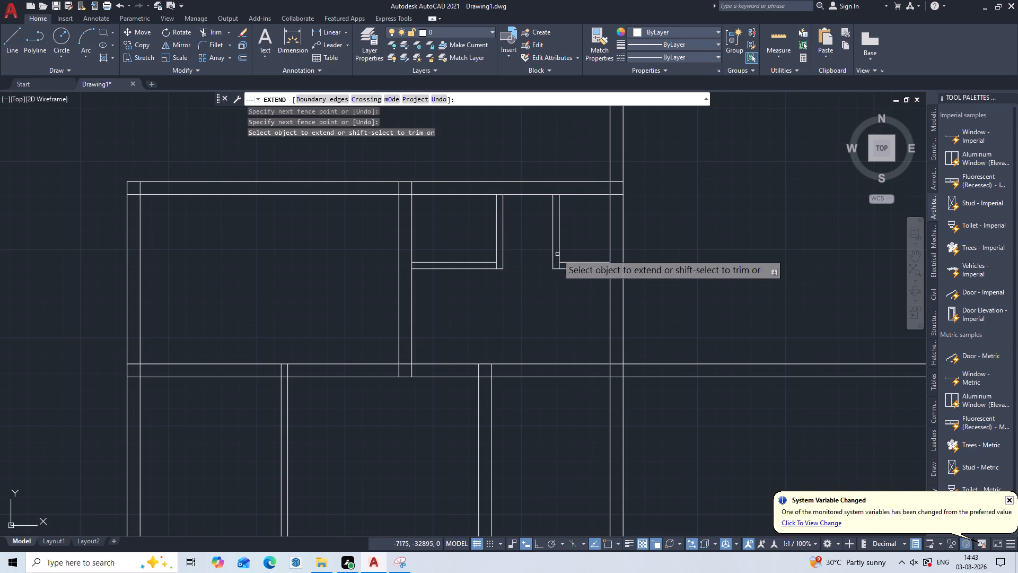
key("Escape")
key("Escape")
key("Escape")
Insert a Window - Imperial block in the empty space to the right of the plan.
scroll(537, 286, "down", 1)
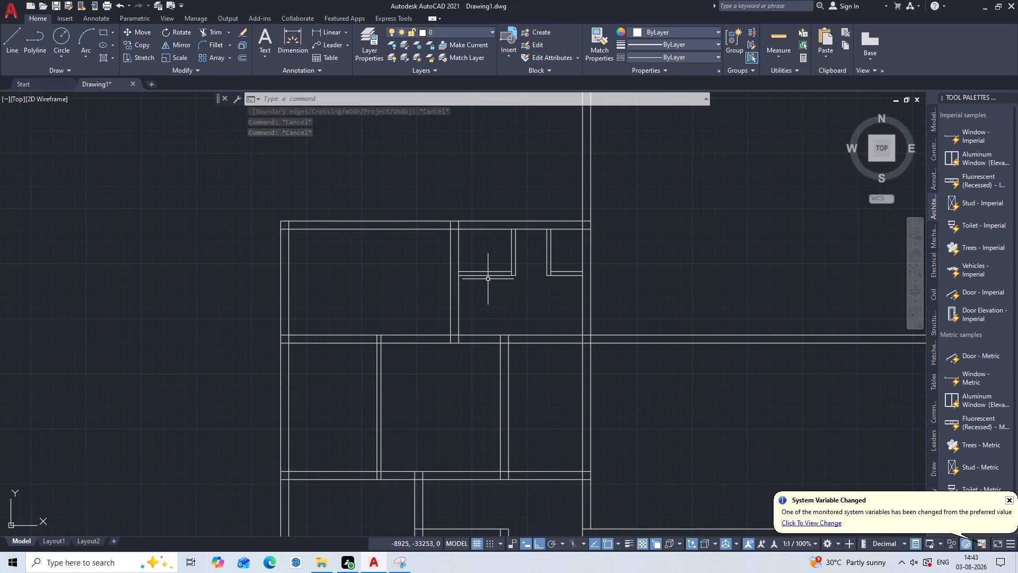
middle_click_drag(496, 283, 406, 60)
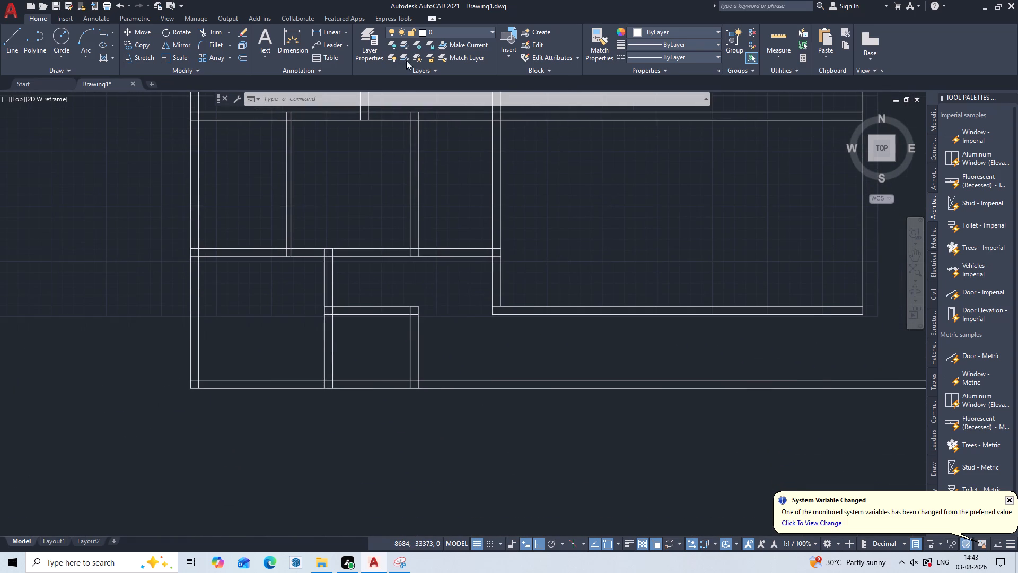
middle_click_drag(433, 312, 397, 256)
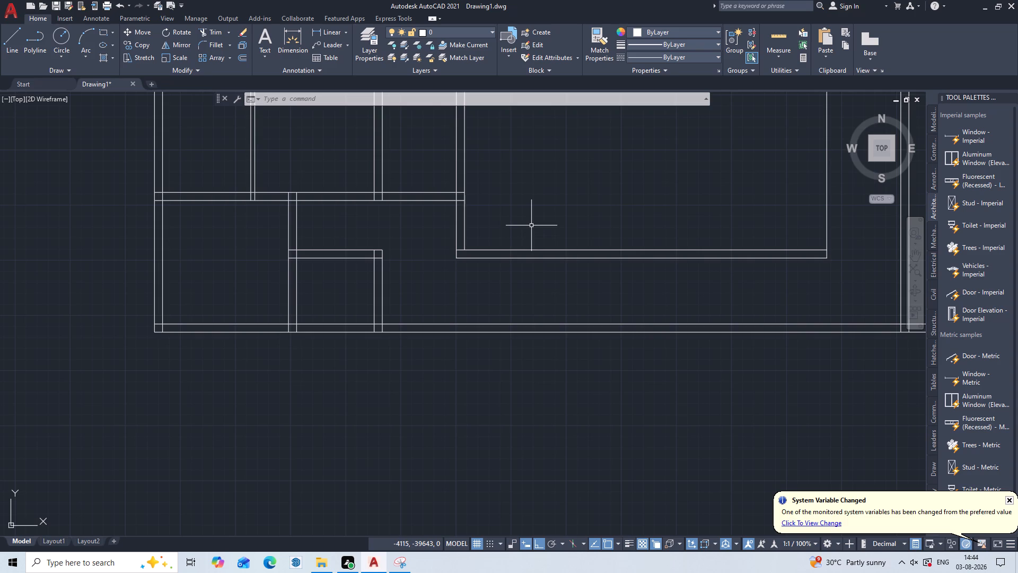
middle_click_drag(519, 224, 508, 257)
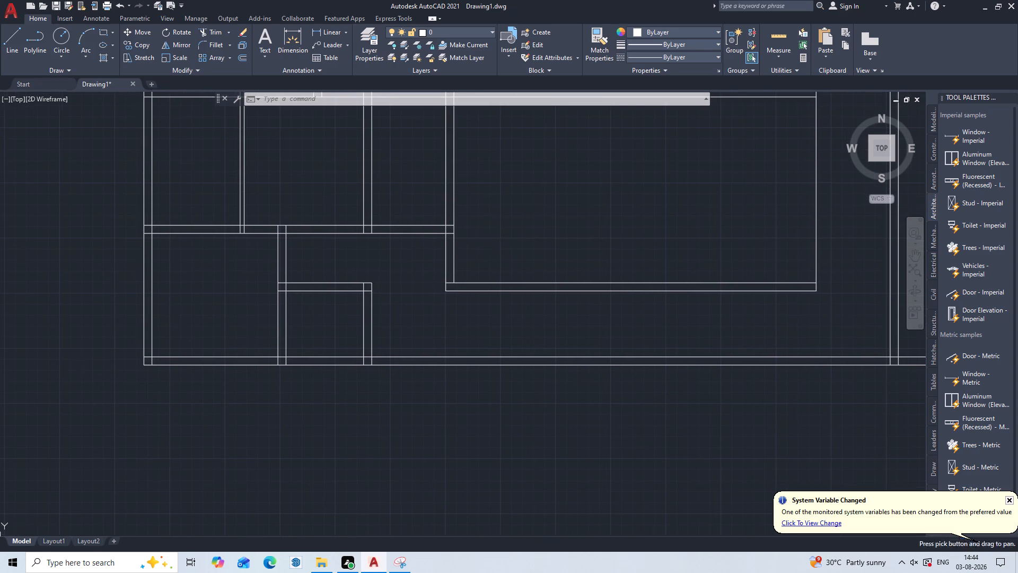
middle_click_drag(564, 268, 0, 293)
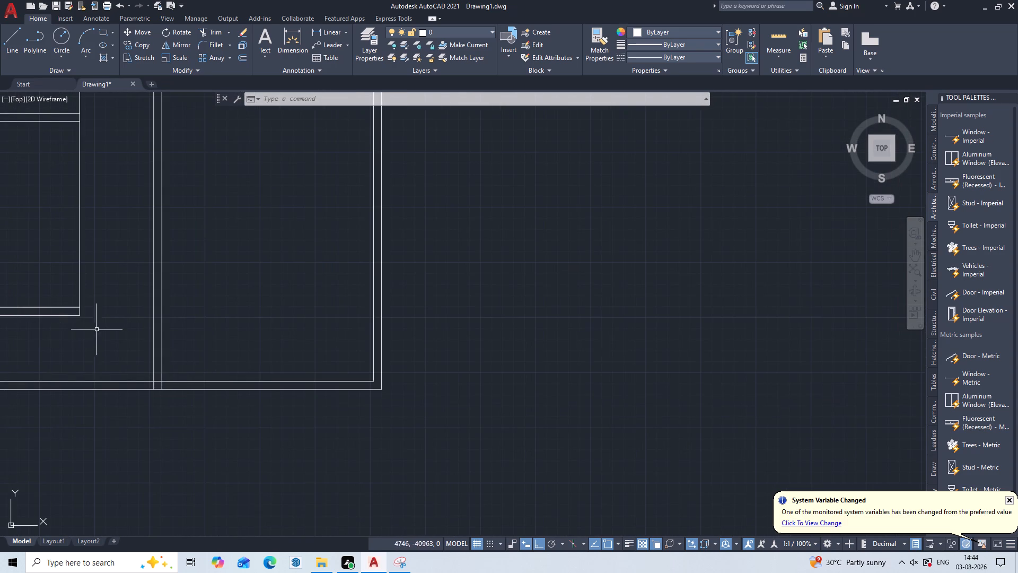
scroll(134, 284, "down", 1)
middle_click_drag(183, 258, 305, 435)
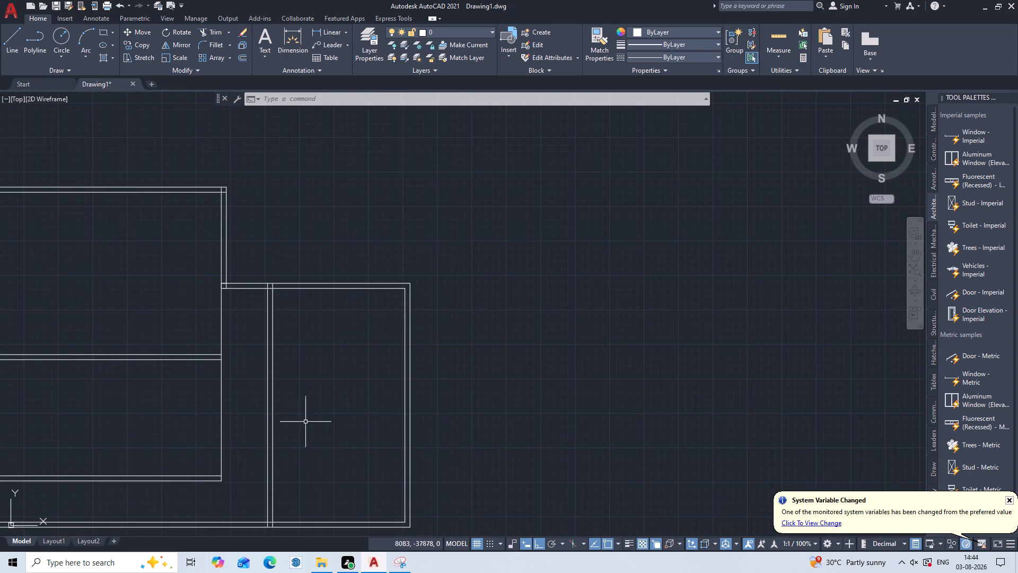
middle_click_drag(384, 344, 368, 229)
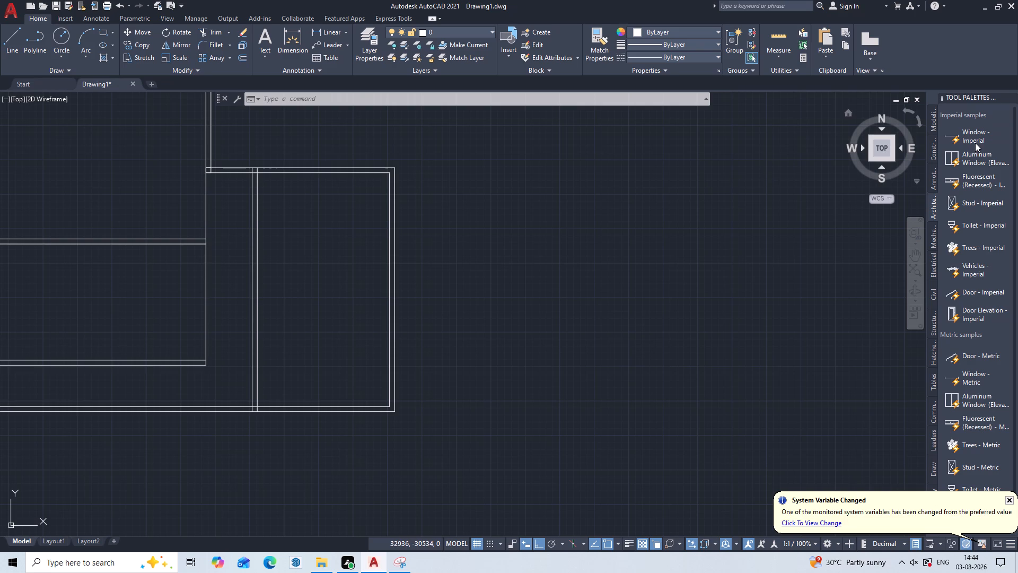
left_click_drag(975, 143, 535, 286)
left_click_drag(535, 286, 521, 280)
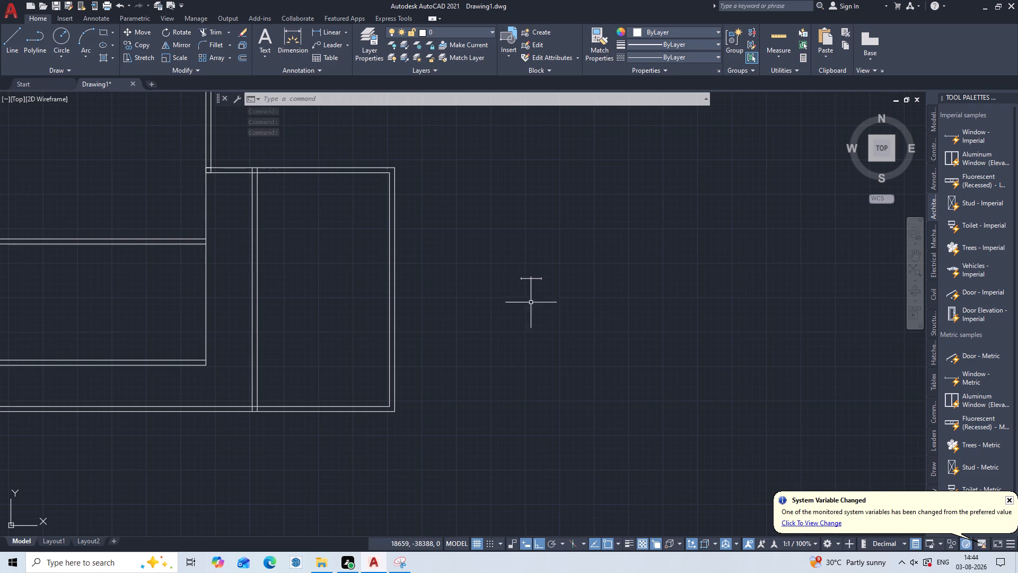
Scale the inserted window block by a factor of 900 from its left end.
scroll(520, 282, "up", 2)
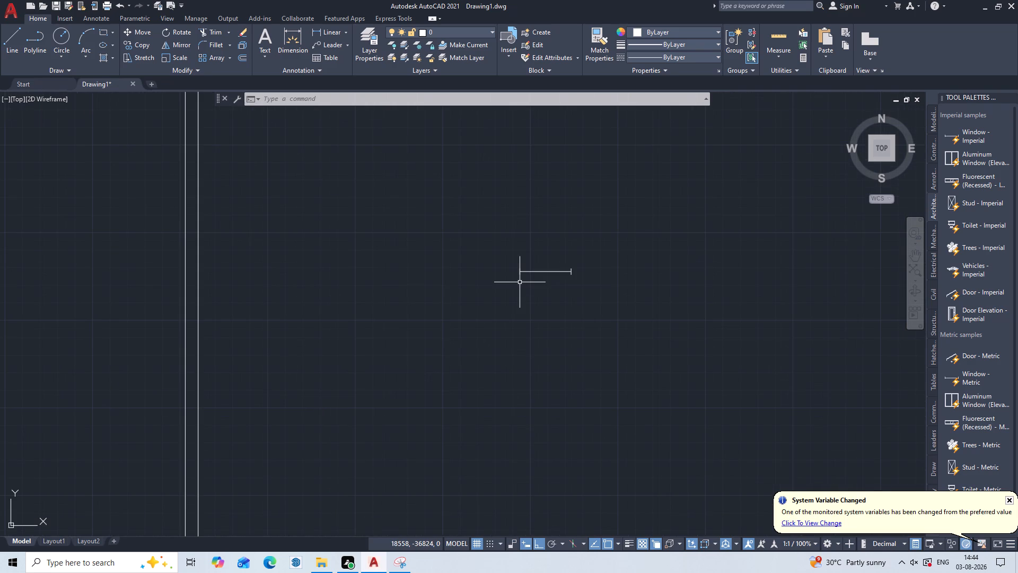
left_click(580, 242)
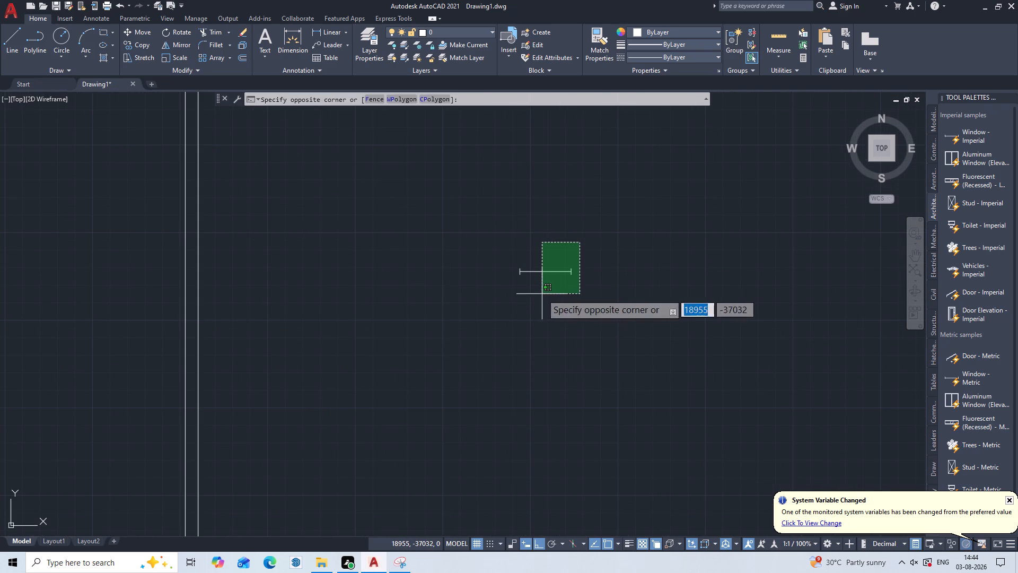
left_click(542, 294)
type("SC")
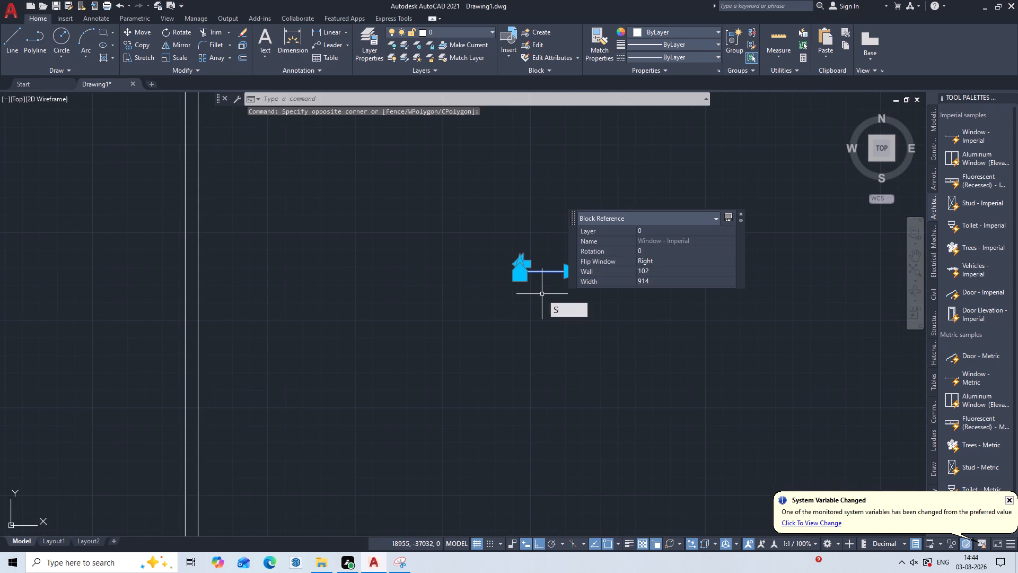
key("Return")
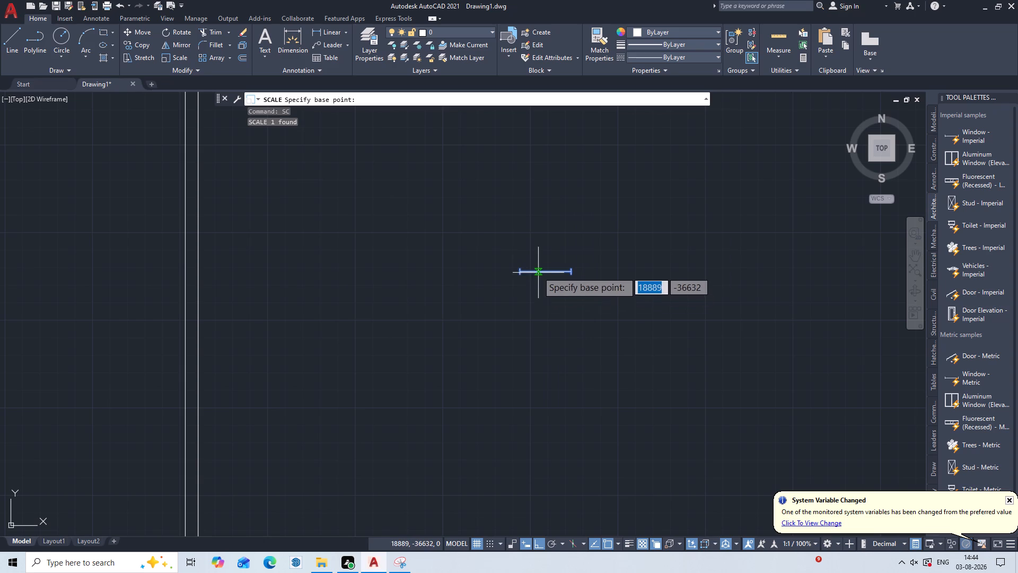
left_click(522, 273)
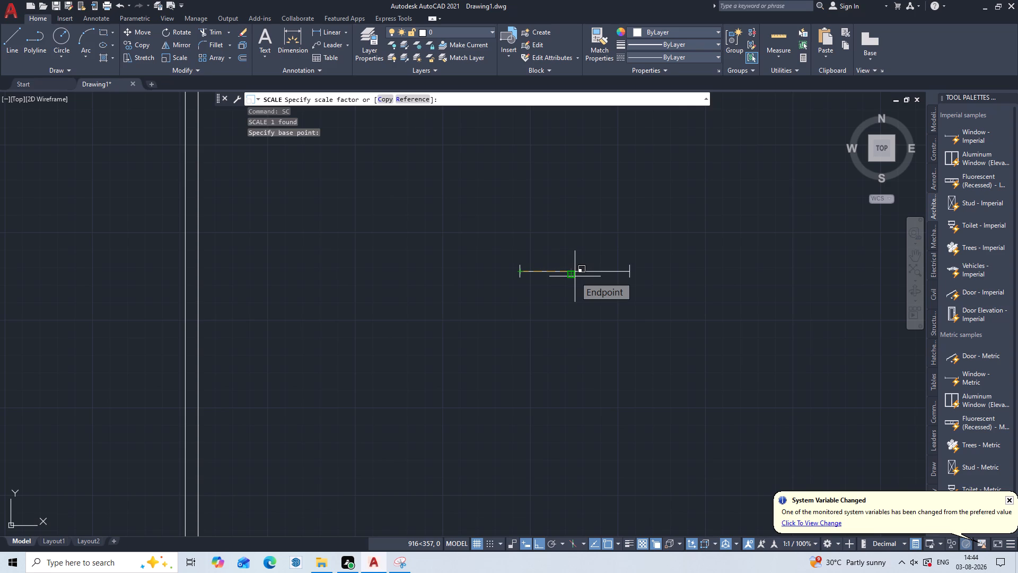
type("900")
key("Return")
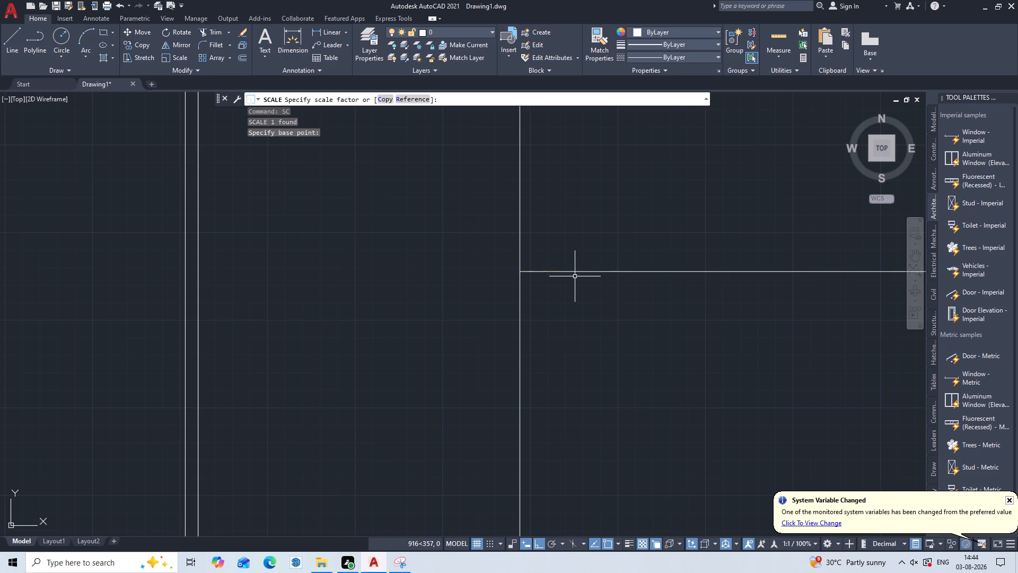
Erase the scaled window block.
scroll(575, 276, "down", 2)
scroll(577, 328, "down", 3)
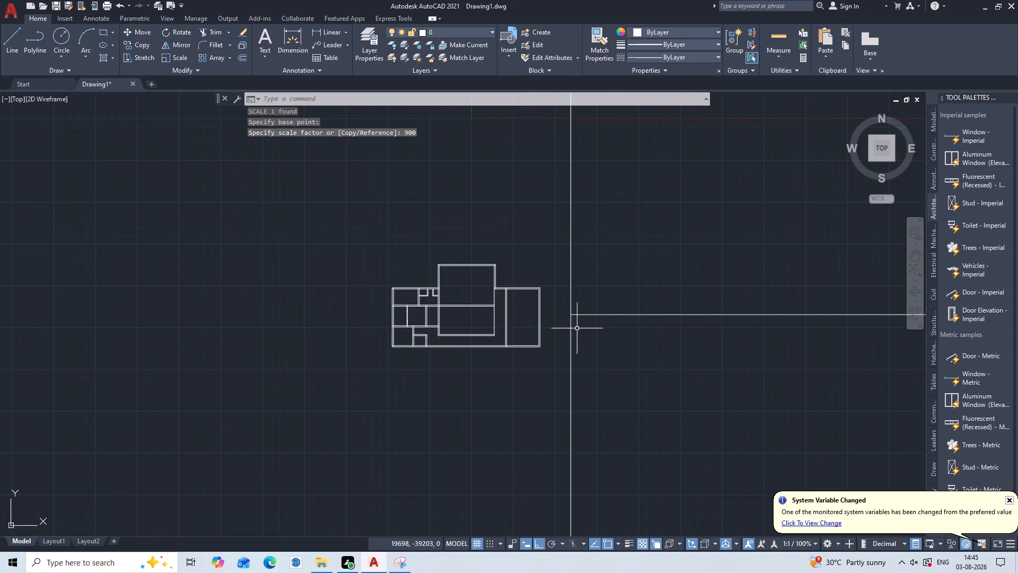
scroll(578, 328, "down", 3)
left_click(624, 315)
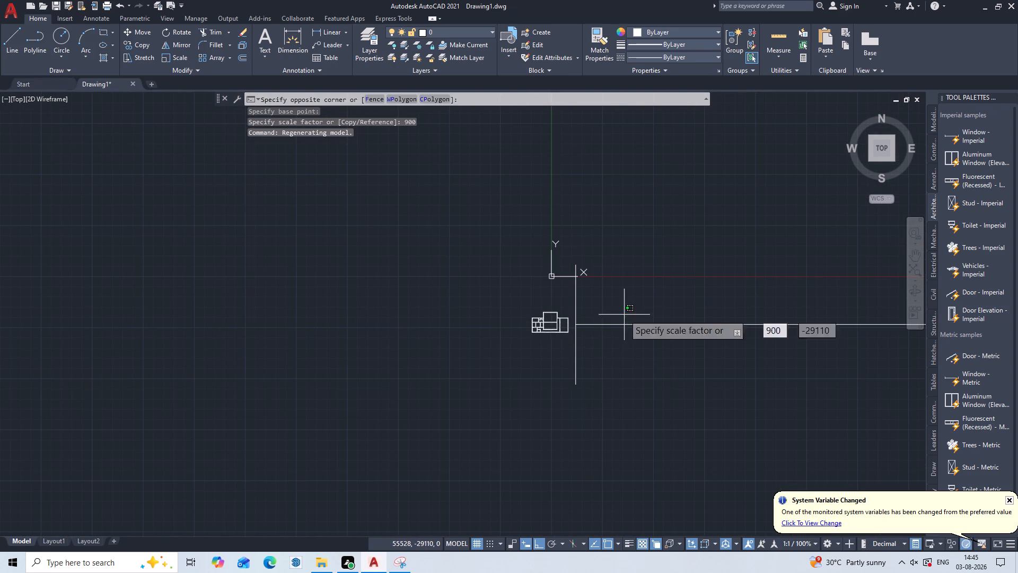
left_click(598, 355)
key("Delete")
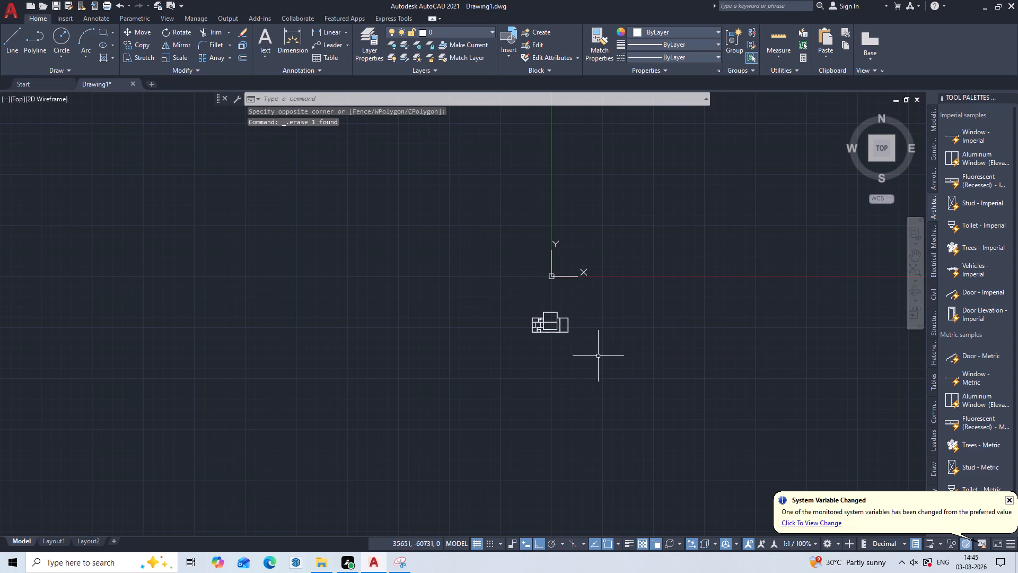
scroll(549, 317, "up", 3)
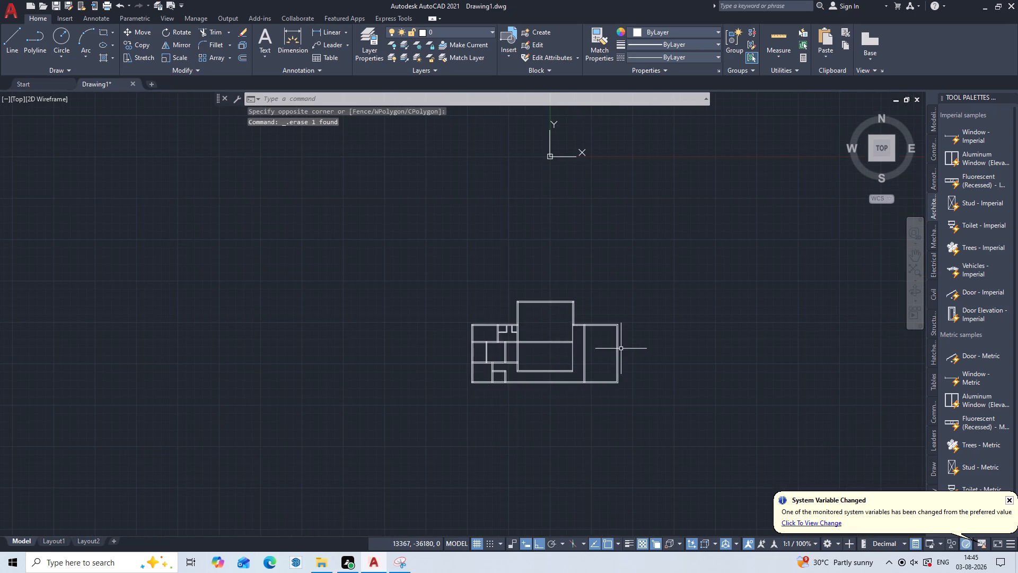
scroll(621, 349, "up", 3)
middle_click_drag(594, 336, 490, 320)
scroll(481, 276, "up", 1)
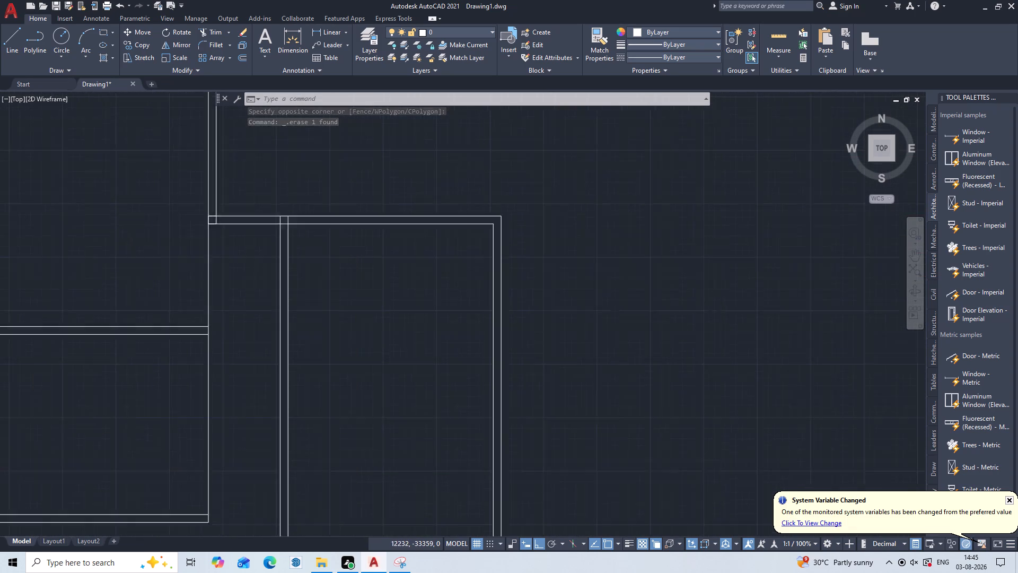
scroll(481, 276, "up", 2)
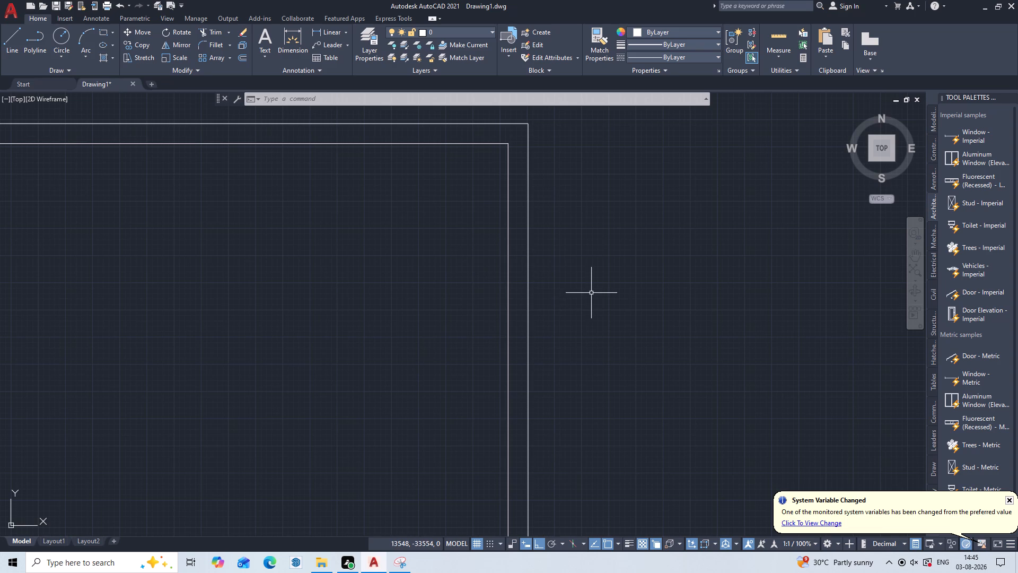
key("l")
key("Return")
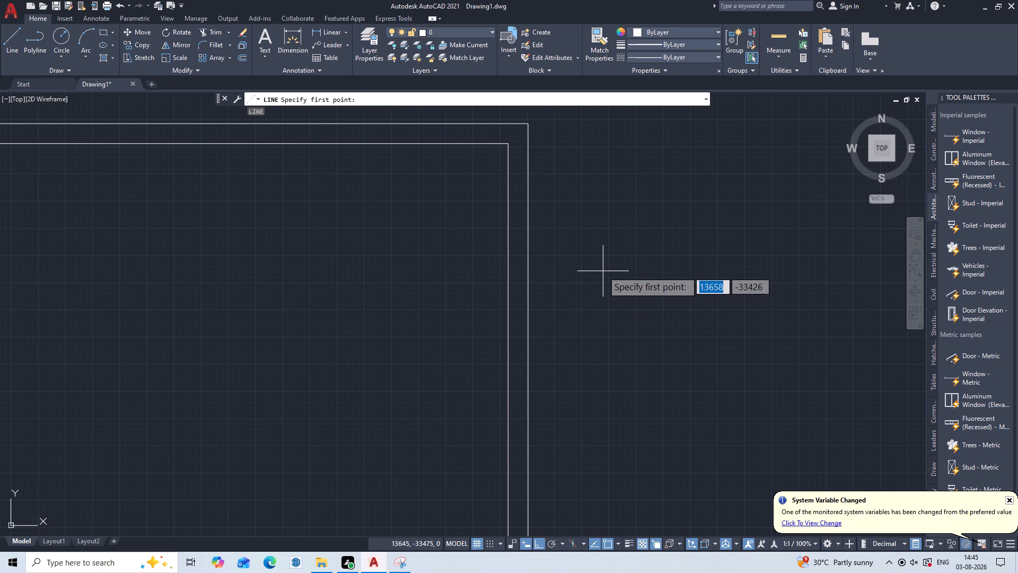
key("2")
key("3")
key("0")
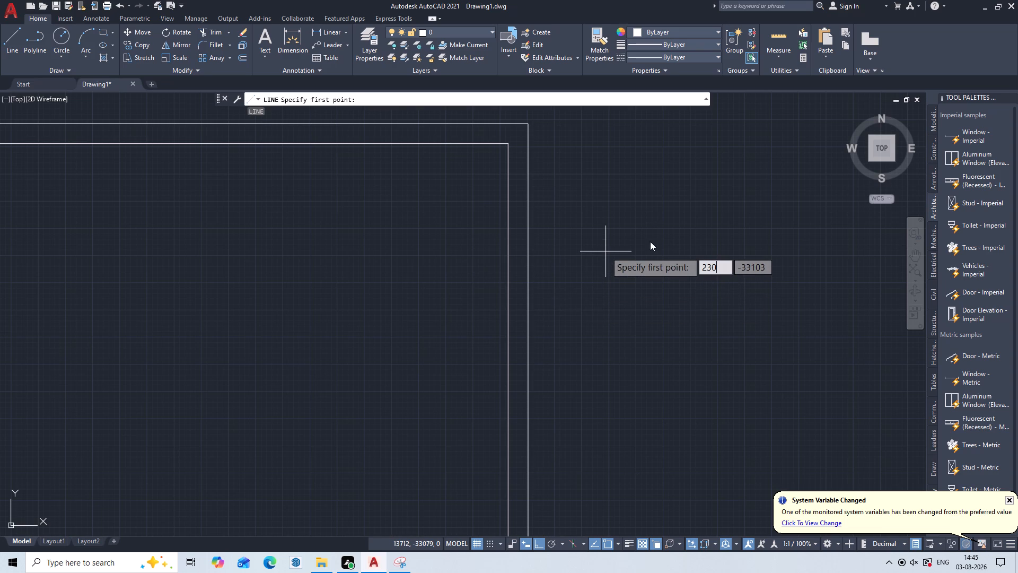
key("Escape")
Draw a 230 mm horizontal line in the empty space to the right of the plan's upper-right corner.
key("l")
key("Return")
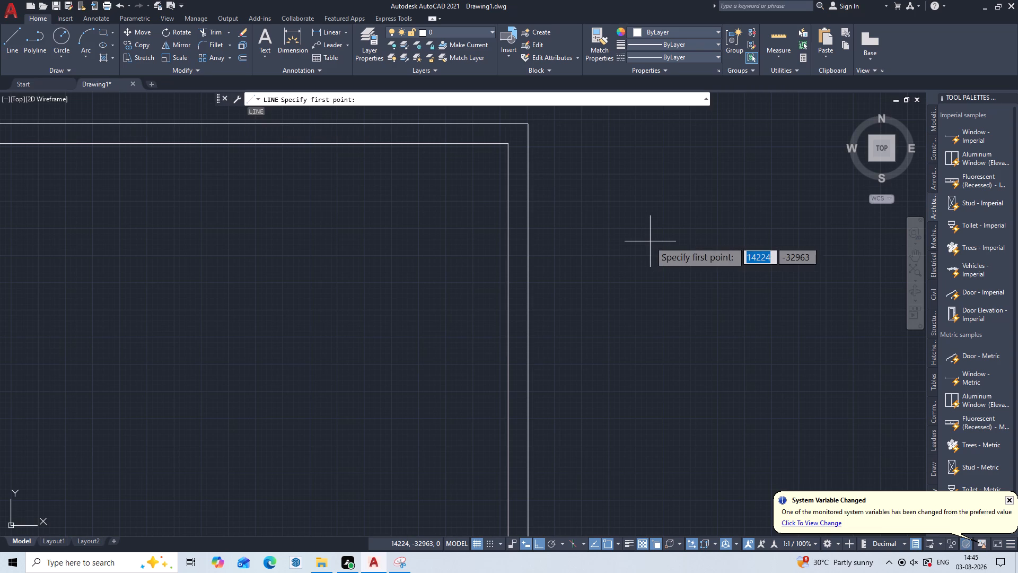
left_click(671, 207)
type("23")
key("0")
key("Return")
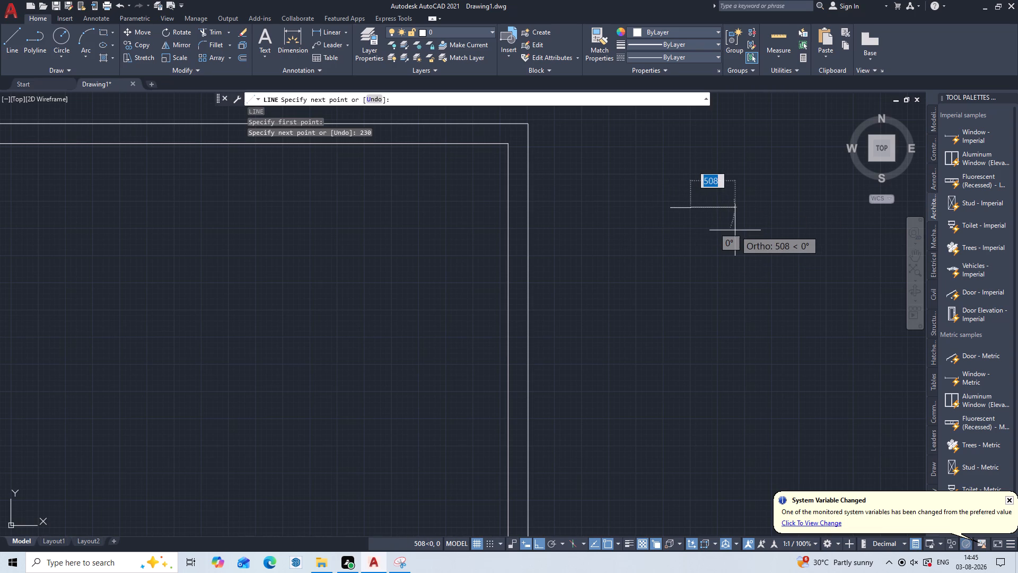
key("Escape")
Draw a 900 mm vertical line downward from the midpoint between the ends of the 230 mm line.
scroll(670, 219, "up", 1)
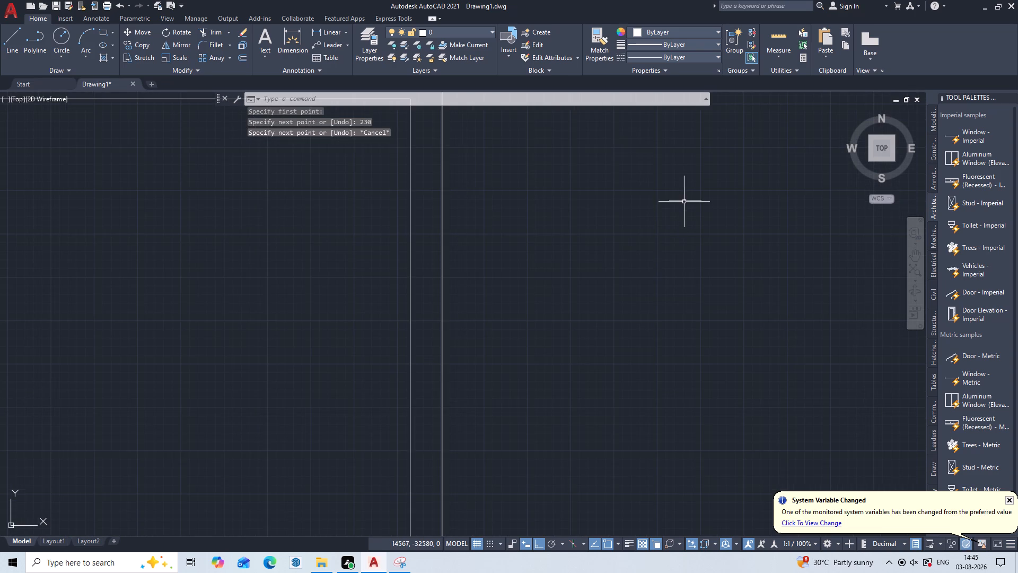
scroll(684, 202, "up", 2)
key("l")
key("Return")
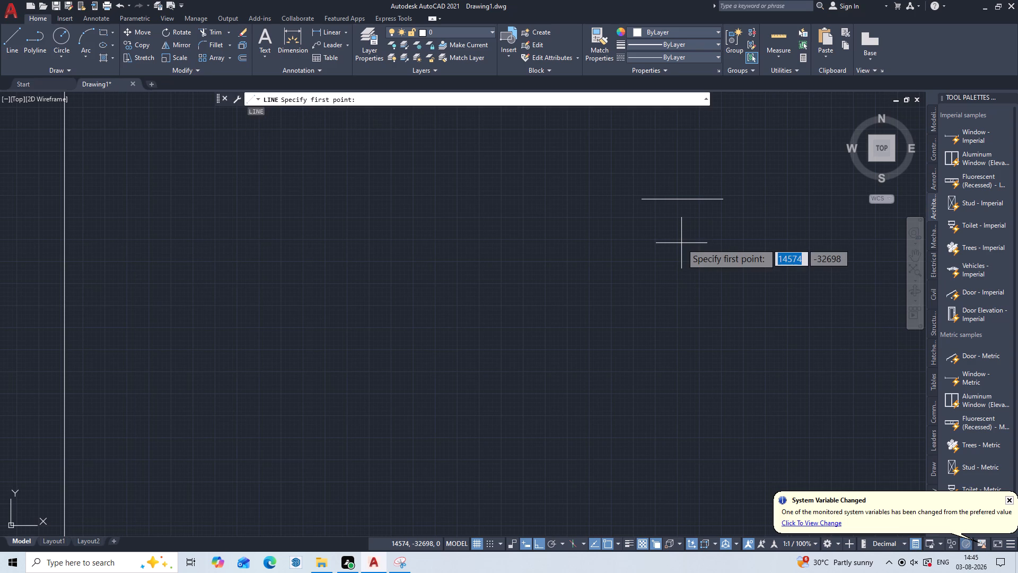
type("M2P")
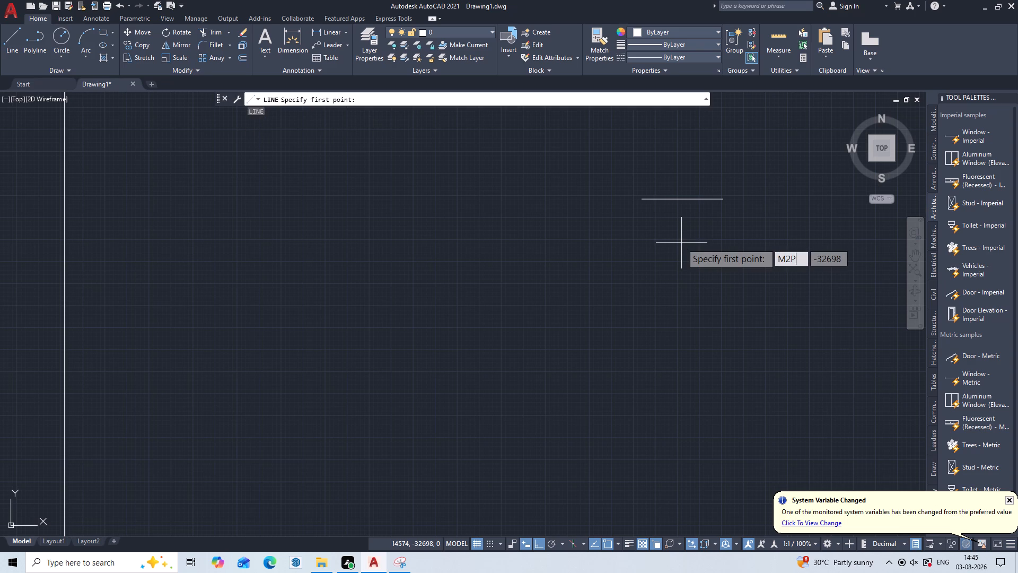
key("Return")
left_click(640, 203)
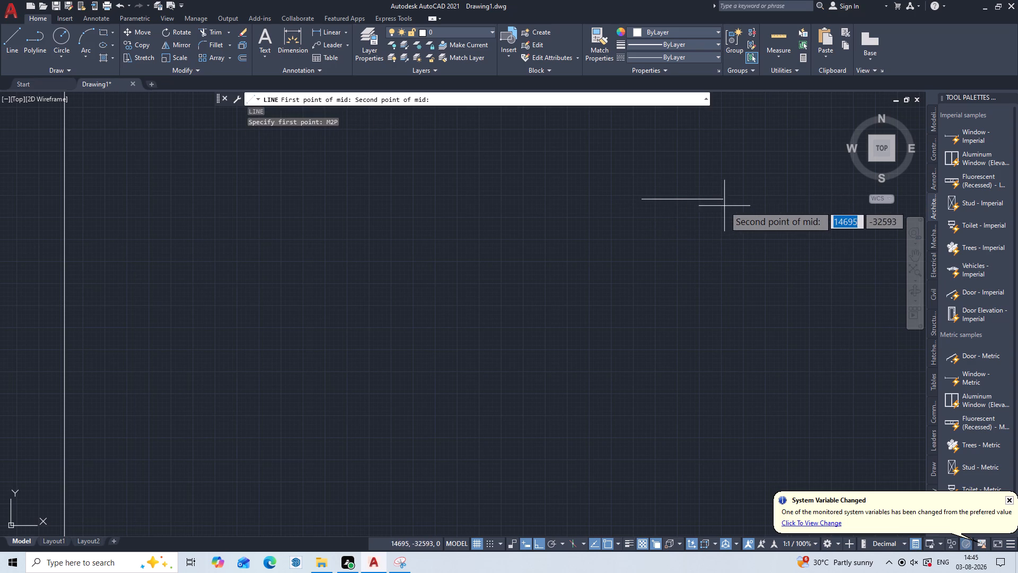
left_click(724, 197)
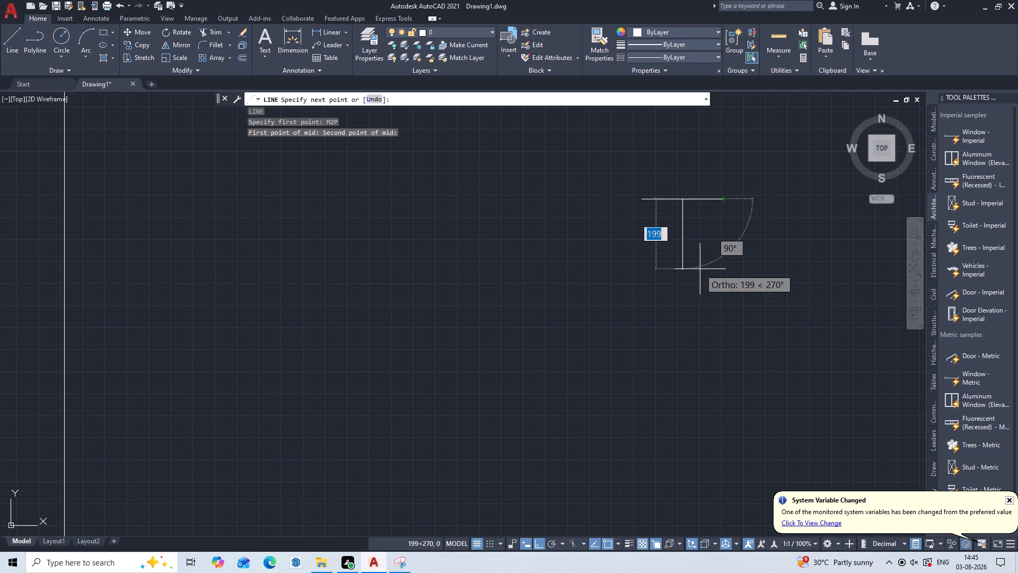
type("900")
key("Return")
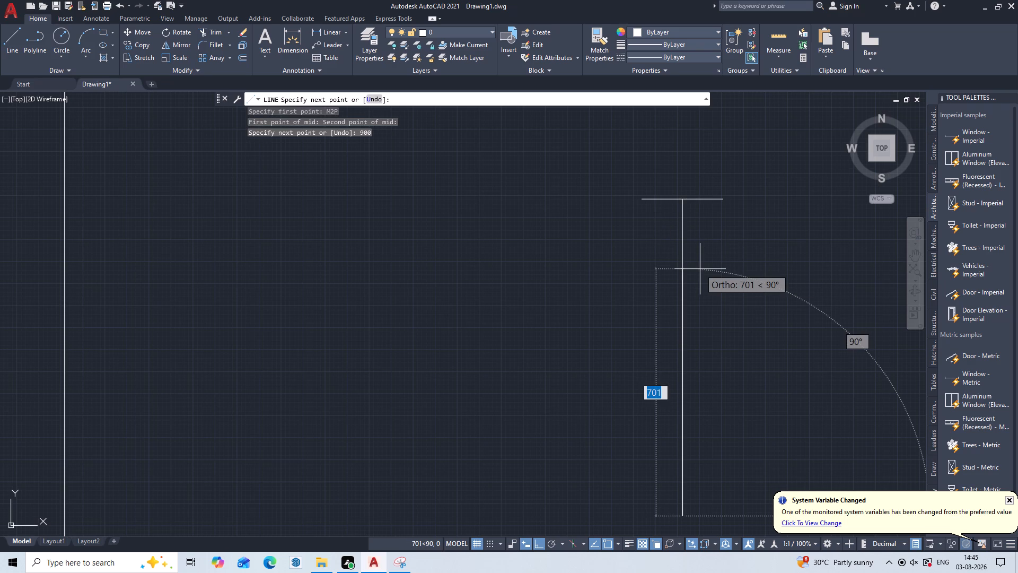
Draw two 115 mm horizontal lines outward in opposite directions from the lower end of the 900 mm line.
scroll(700, 269, "down", 2)
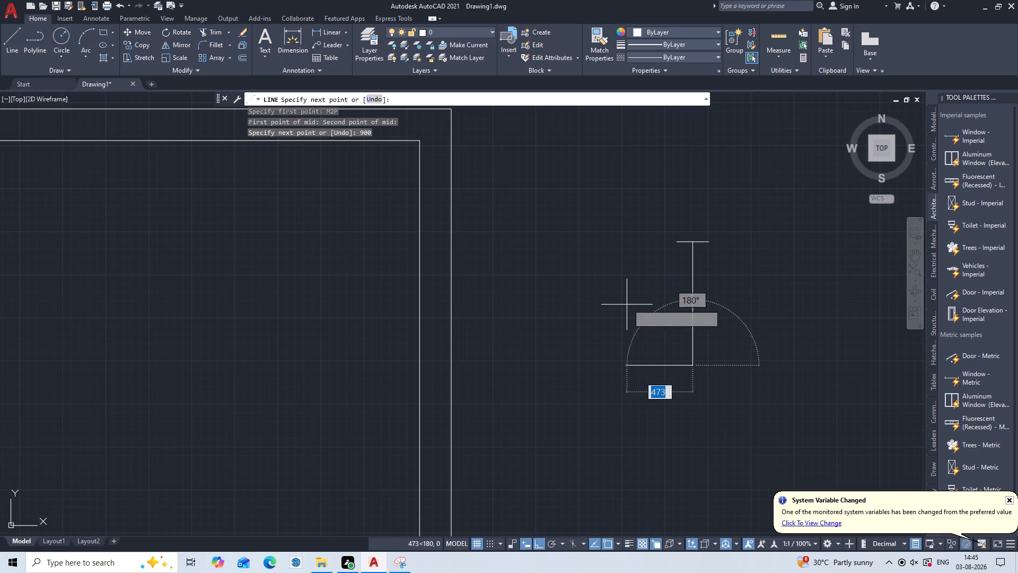
key("Escape")
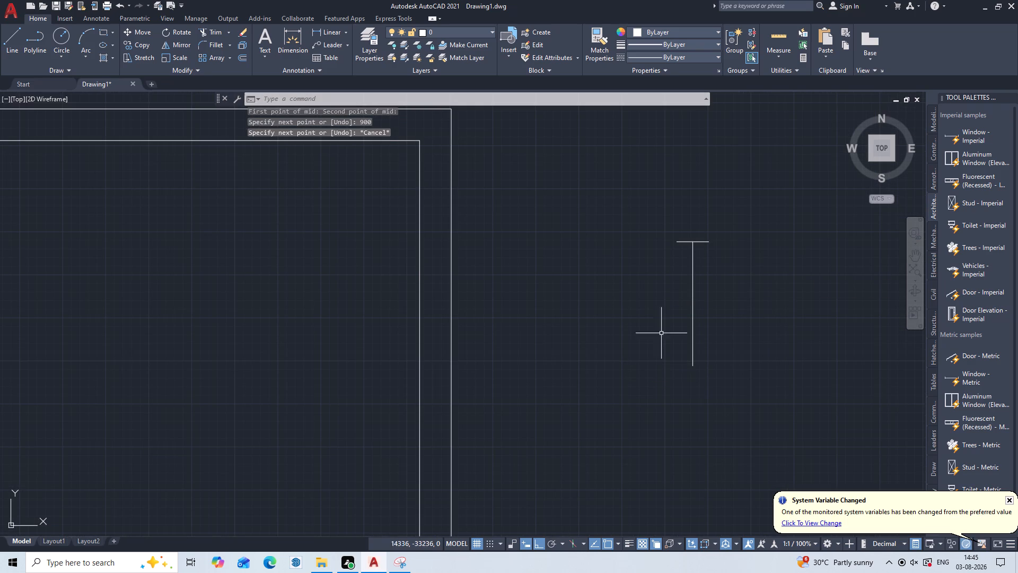
scroll(704, 379, "up", 3)
key("Return")
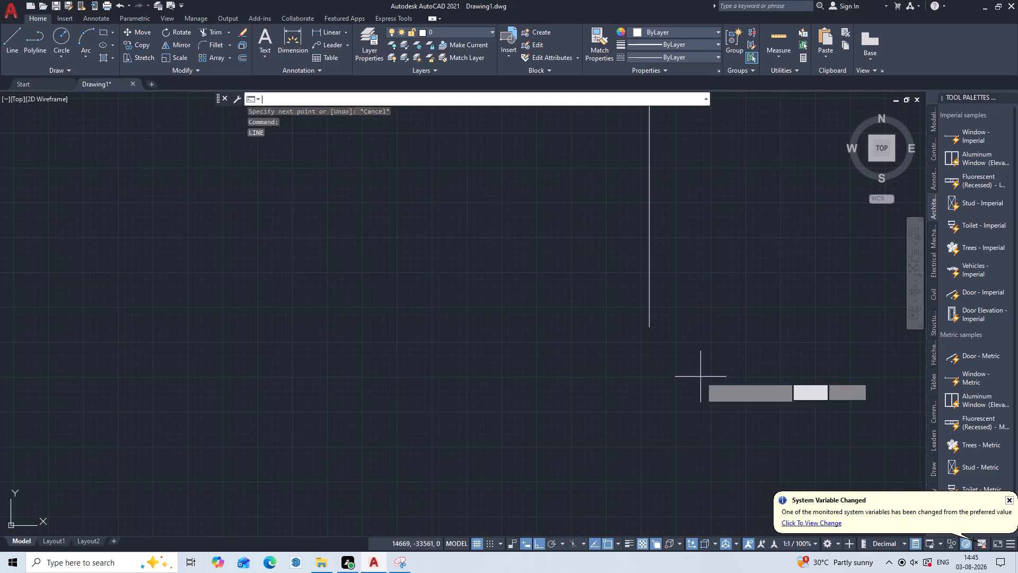
left_click(653, 325)
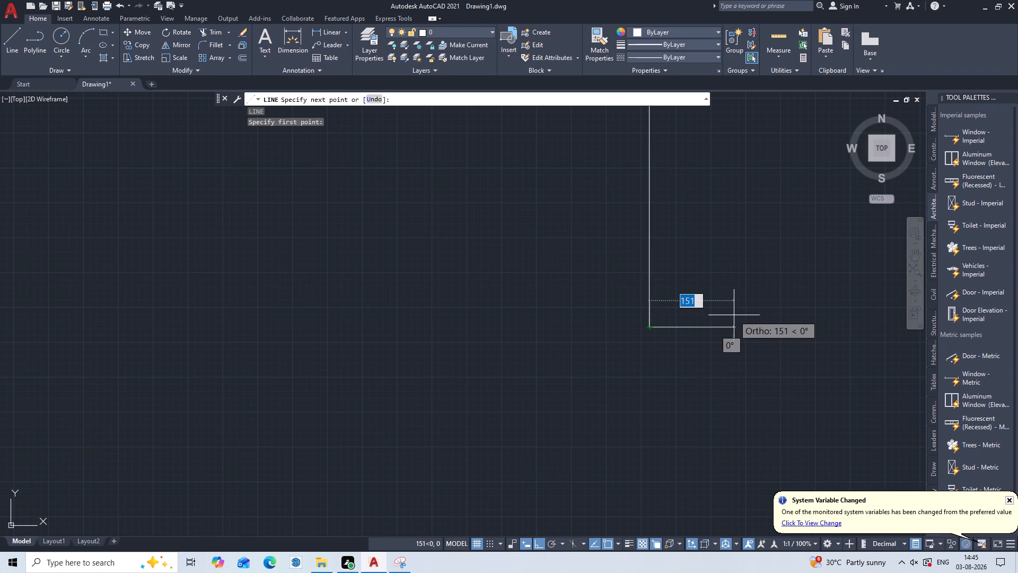
type("115")
key("Return")
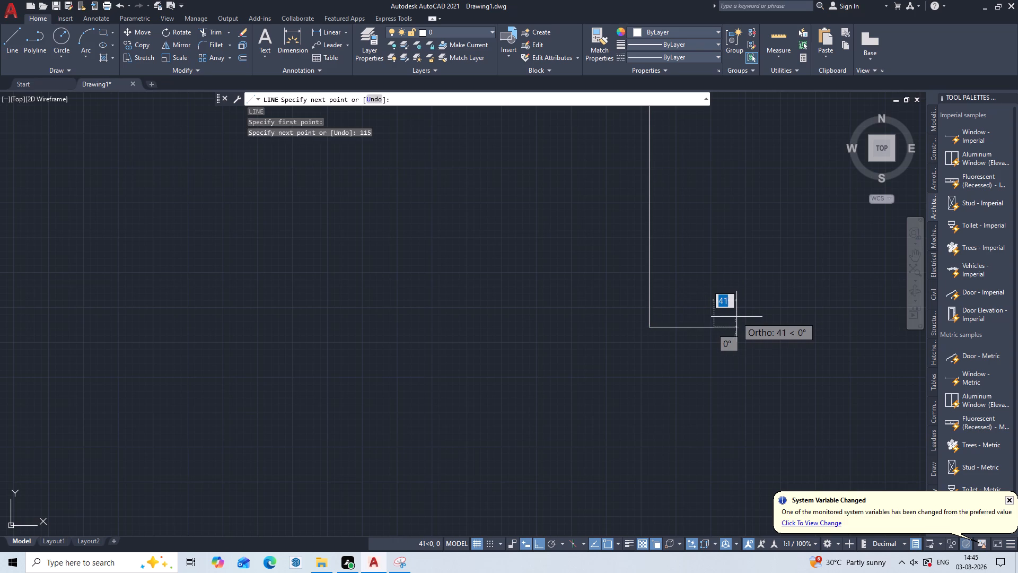
key("Escape")
key("Return")
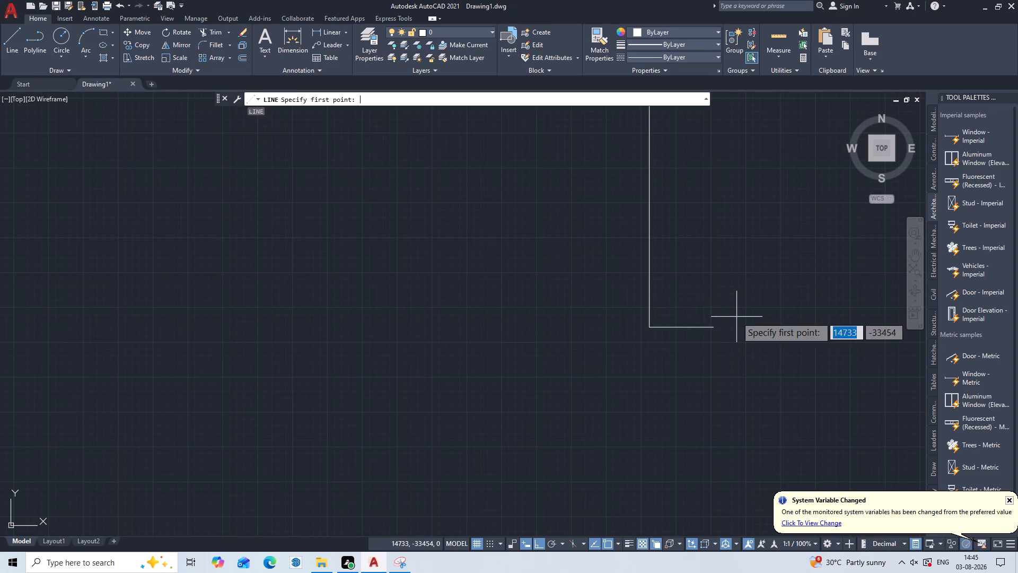
left_click(648, 327)
type("115")
key("Return")
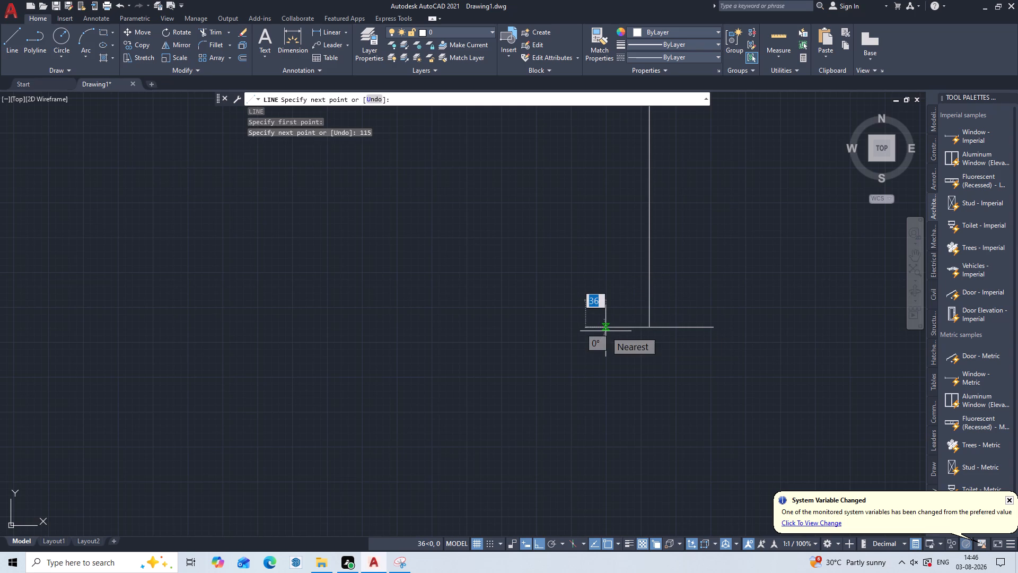
key("Escape")
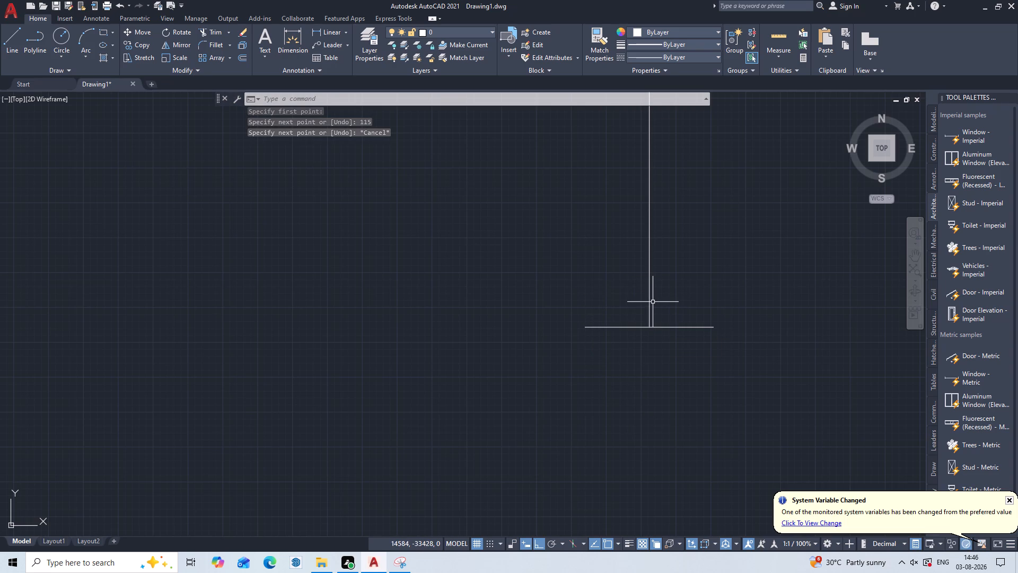
Offset the 900 mm vertical line by 20 mm to both sides.
scroll(655, 235, "down", 4)
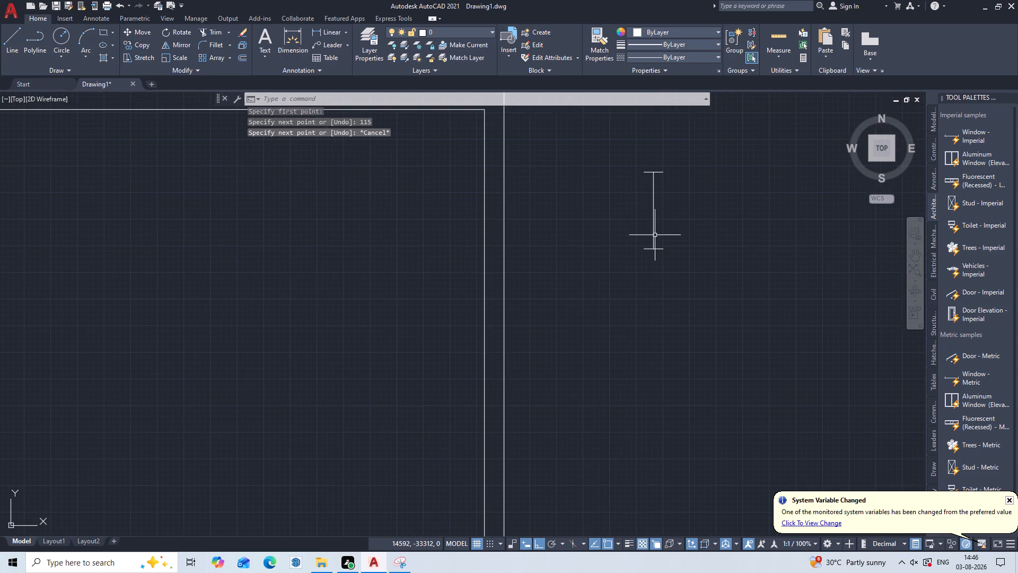
scroll(655, 210, "up", 2)
middle_click_drag(655, 210, 673, 306)
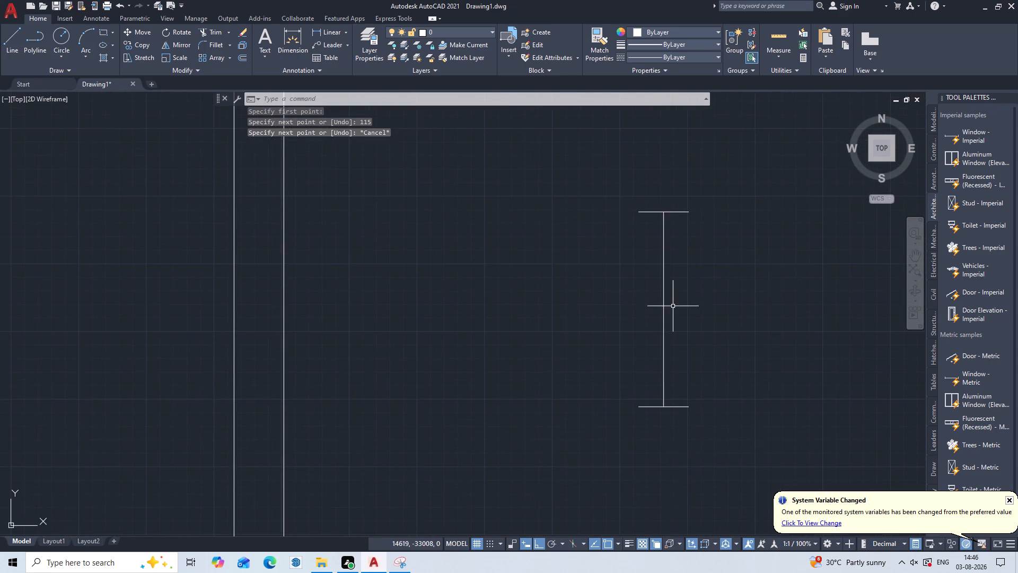
scroll(673, 306, "up", 3)
scroll(672, 307, "down", 1)
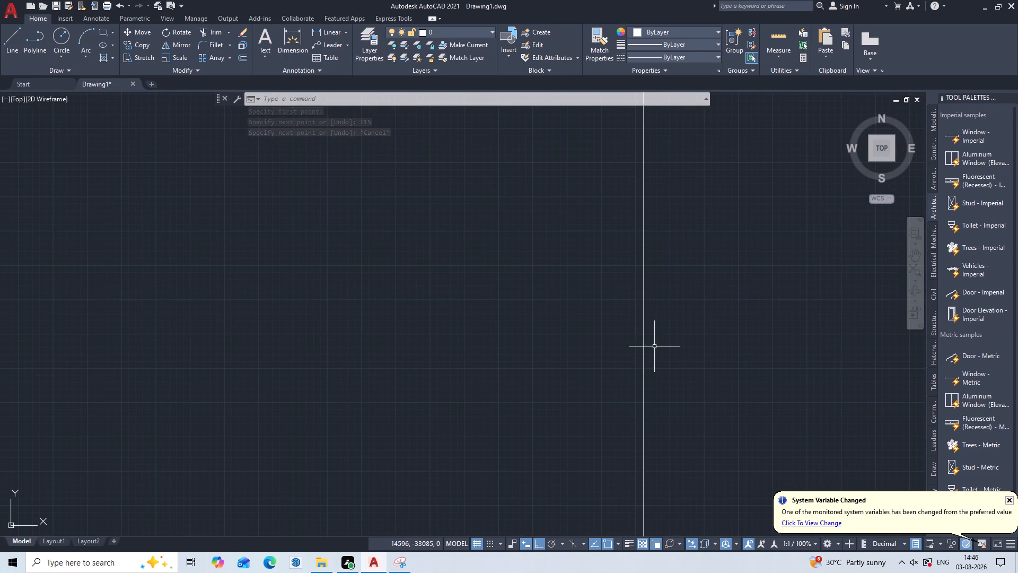
key("o")
key("Return")
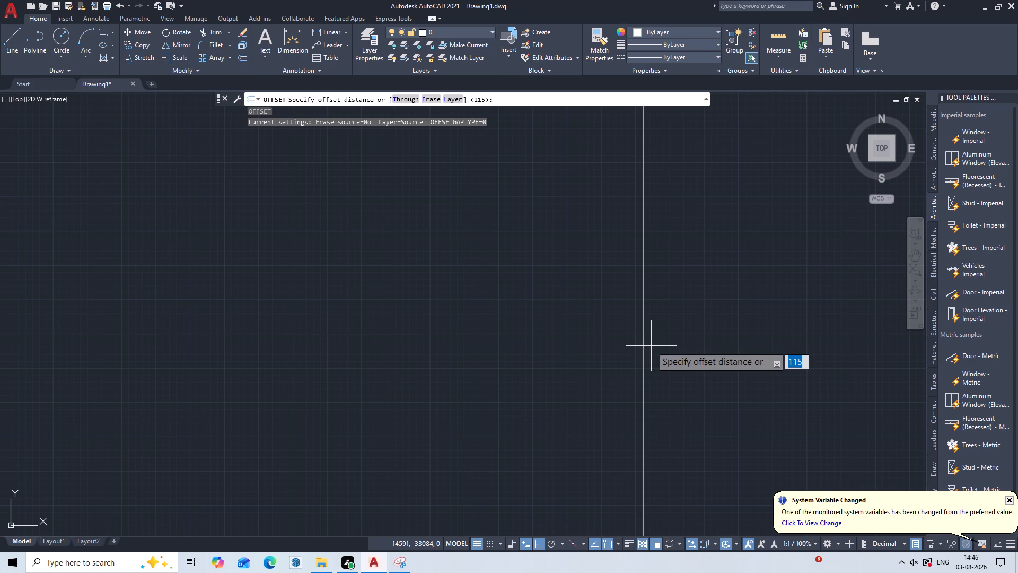
type("20")
key("Return")
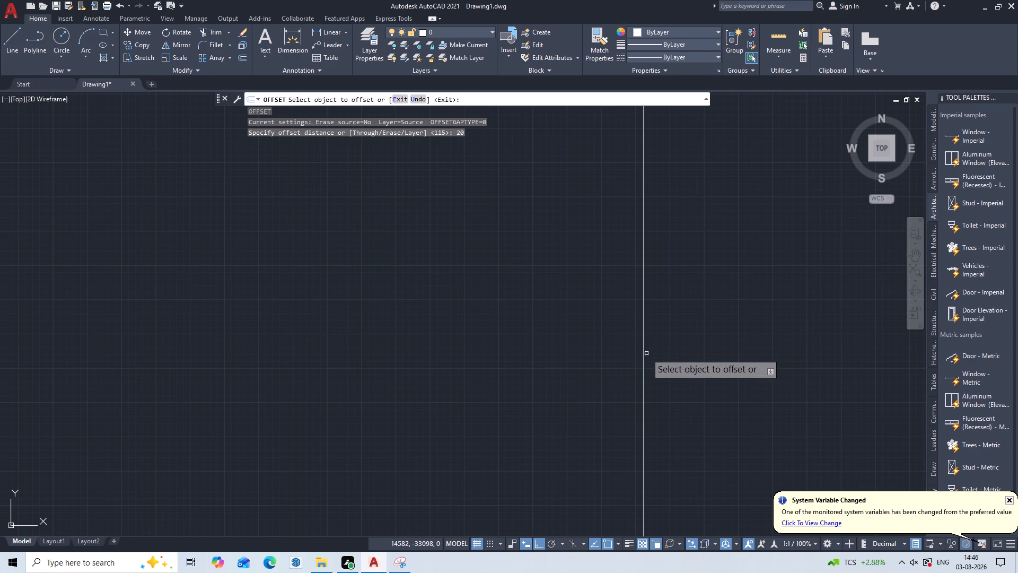
left_click(645, 360)
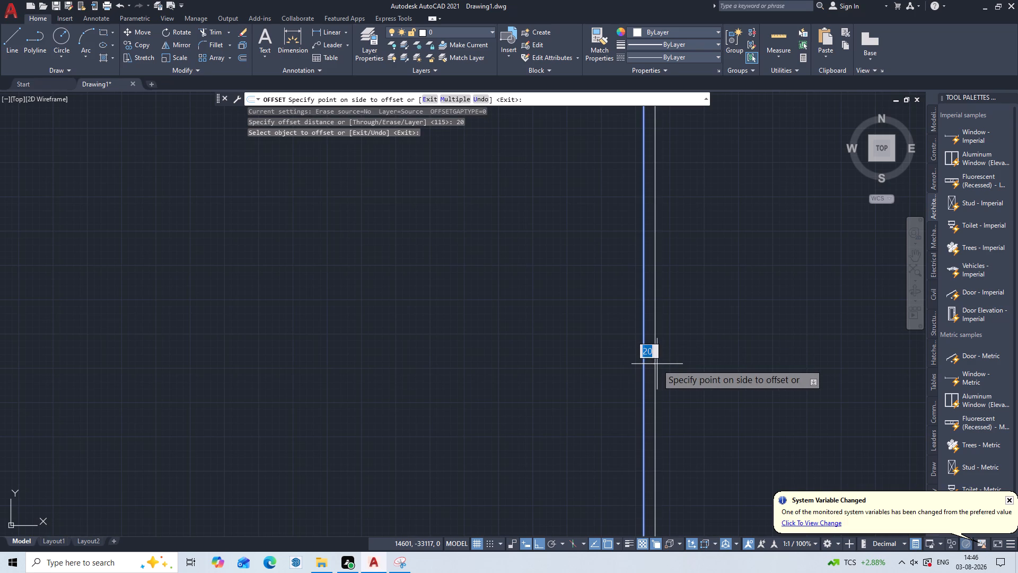
left_click(657, 364)
left_click(644, 383)
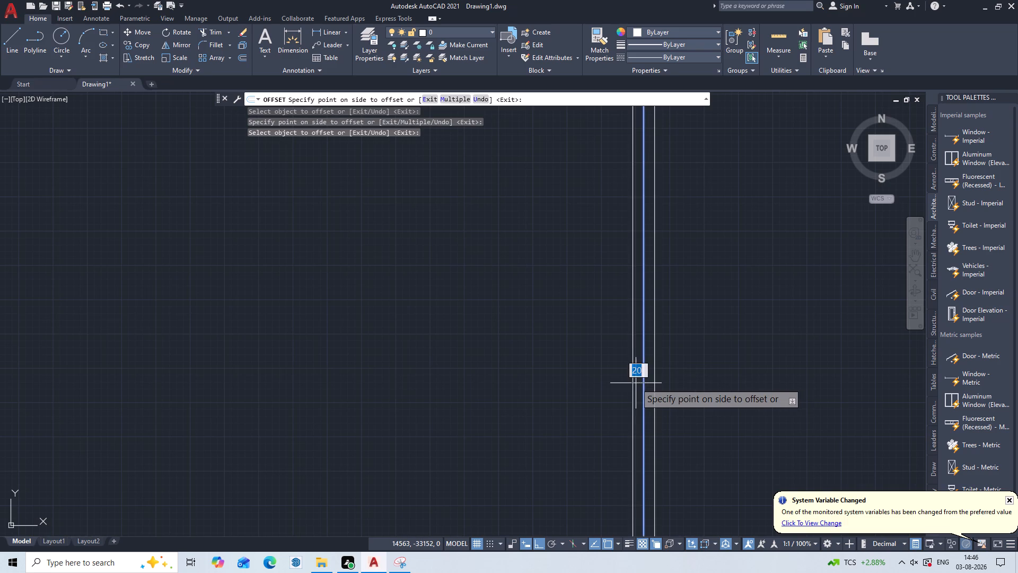
left_click(636, 383)
key("Escape")
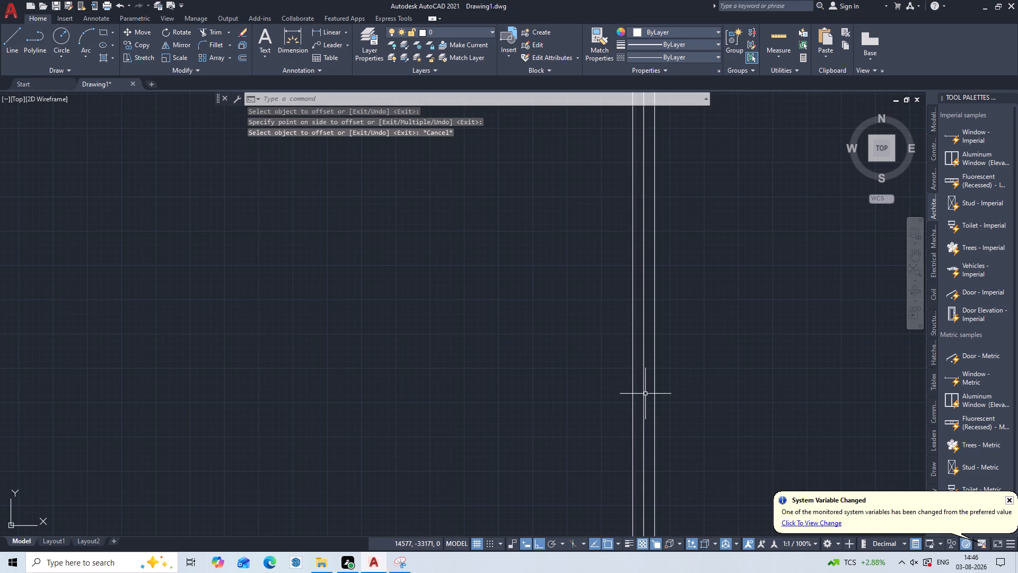
Erase the original centre line between the two offset lines.
left_click(645, 394)
key("Delete")
Group all the lines of the window symbol.
scroll(645, 394, "down", 2)
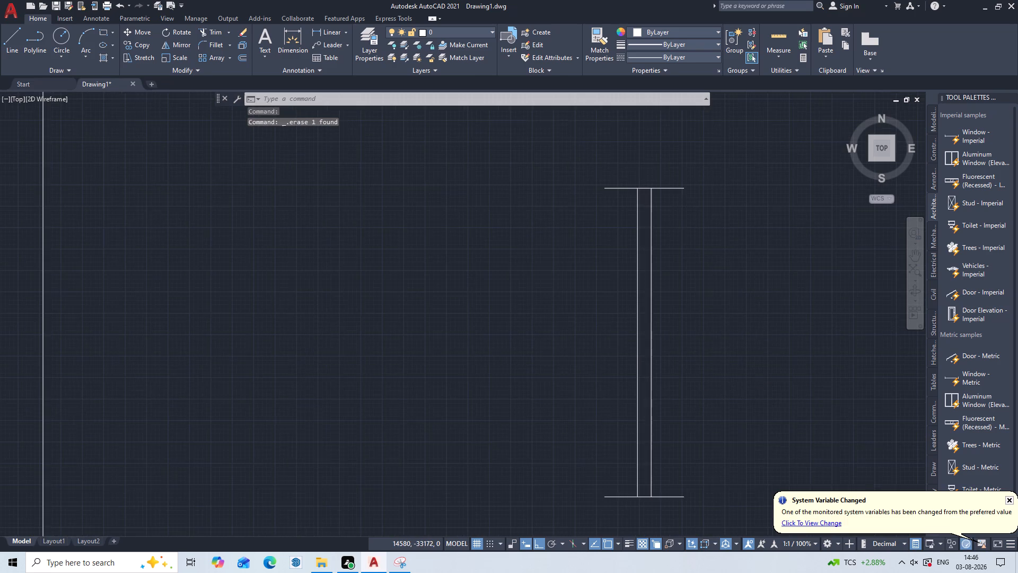
left_click(721, 242)
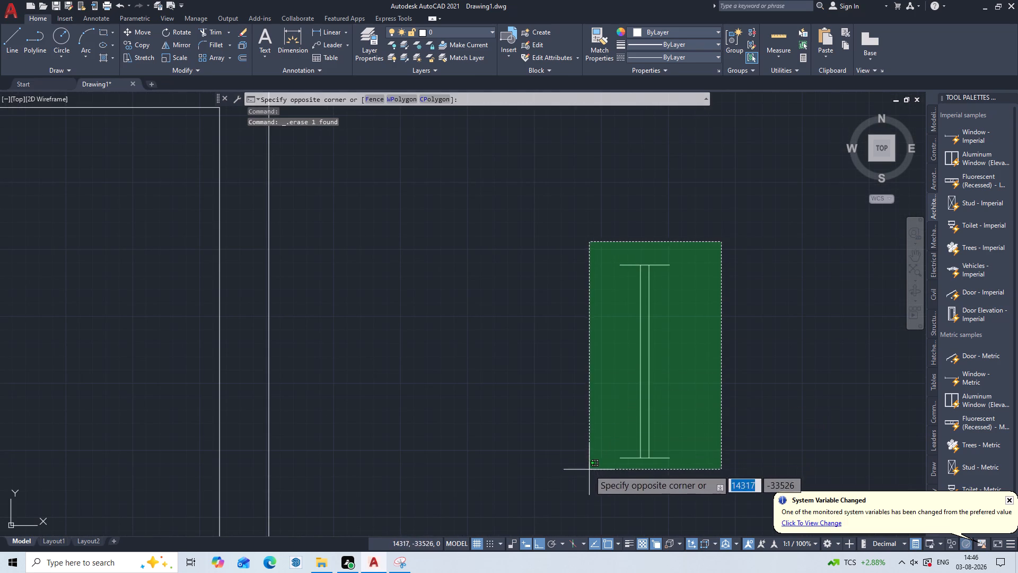
left_click(582, 477)
key("g")
key("Return")
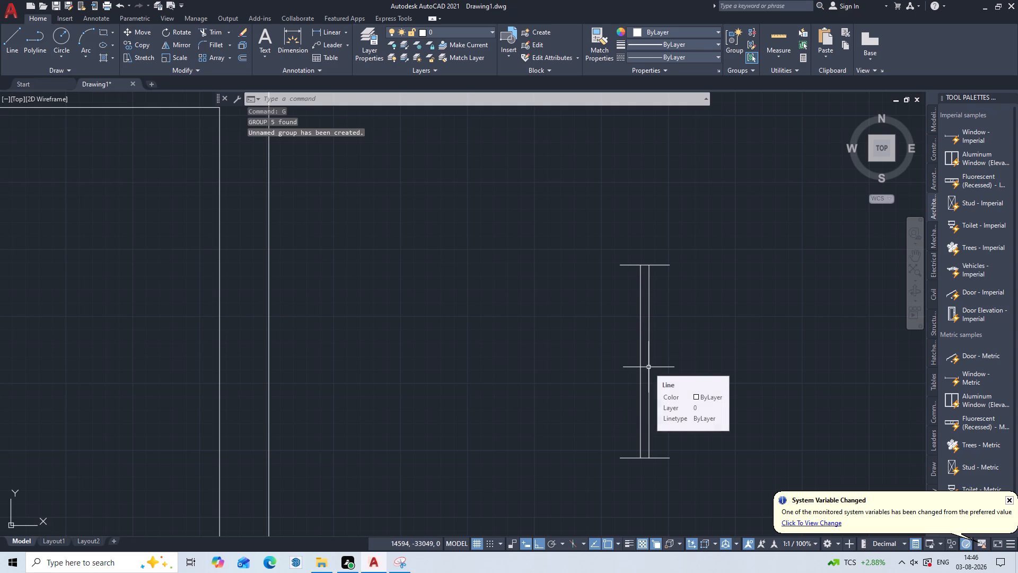
Copy the window group from its top-left endpoint, with Ortho off, into the right exterior wall just below the plan's upper-right corner.
key("c")
type("OP")
key("Return")
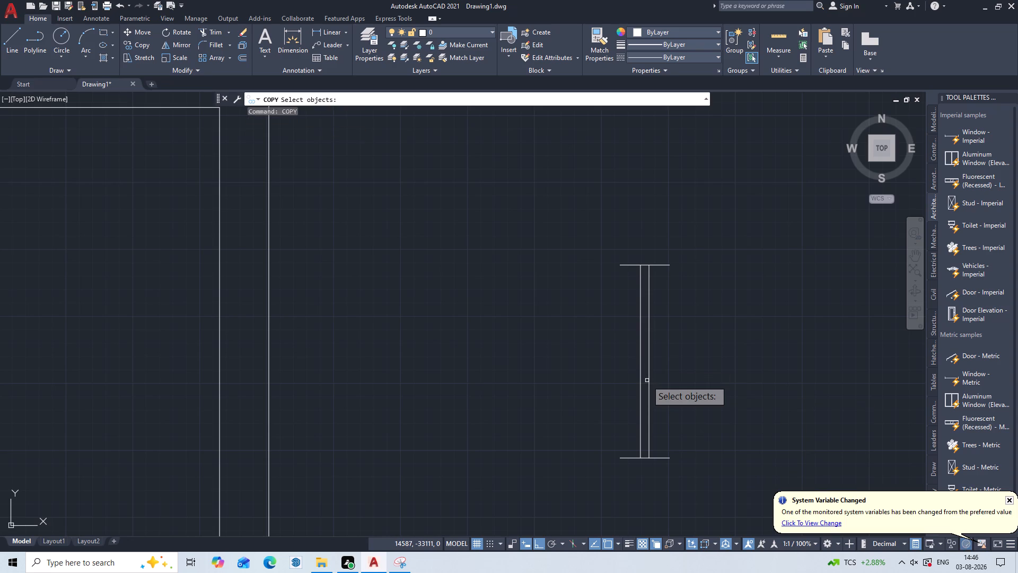
left_click(645, 376)
left_click(620, 401)
key("Return")
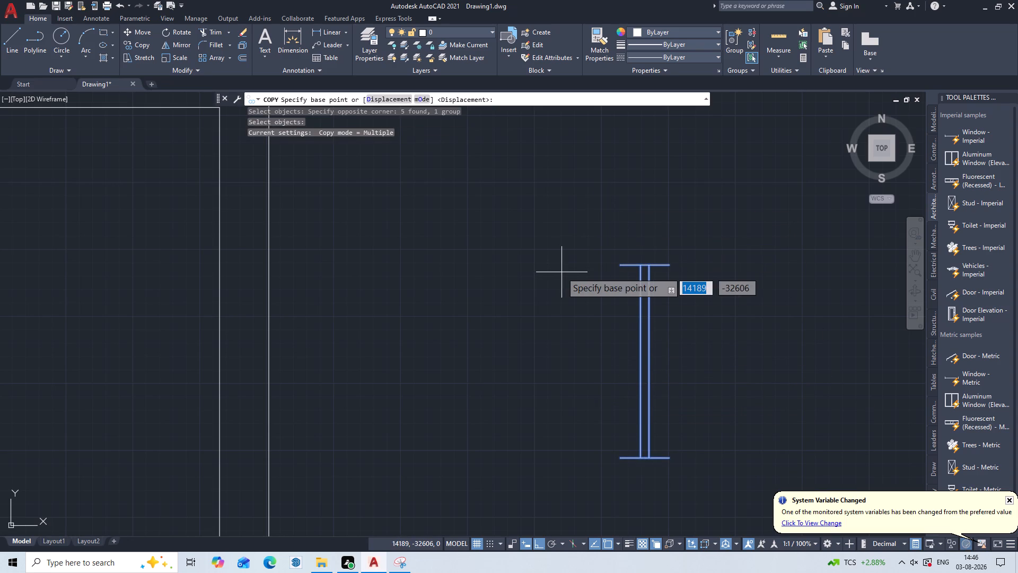
middle_click_drag(561, 272, 626, 302)
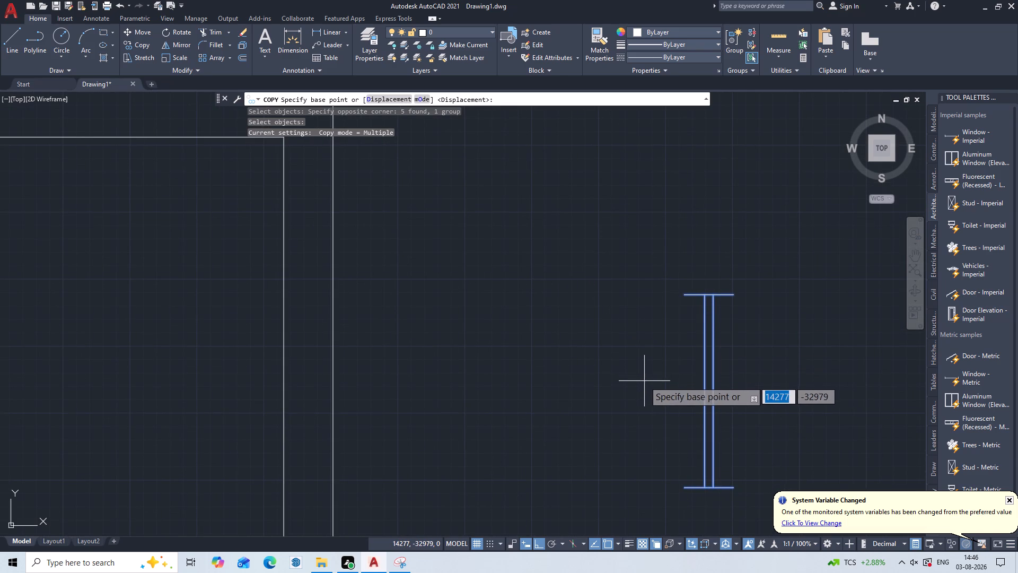
left_click(685, 297)
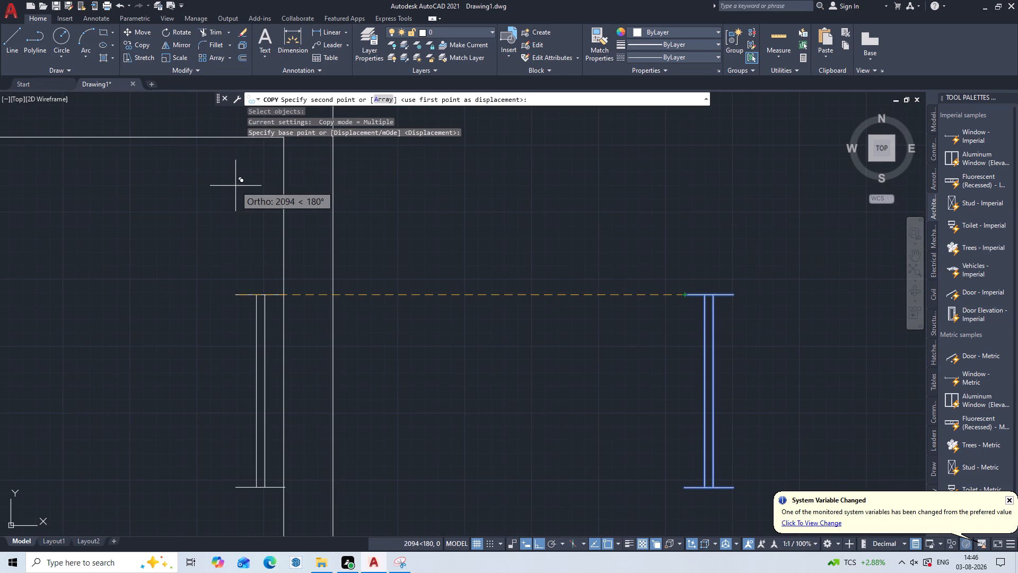
key("F8")
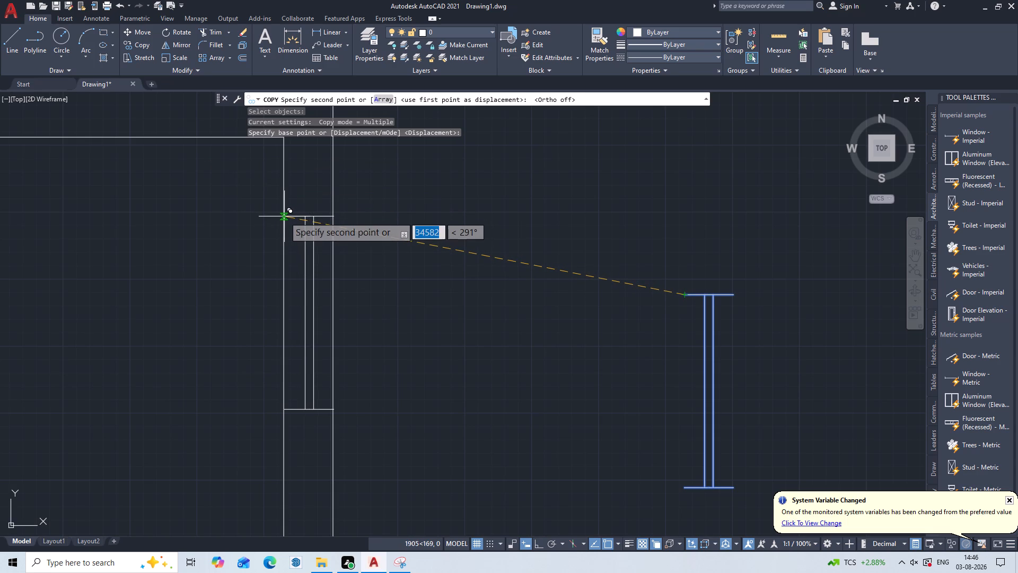
left_click(284, 216)
Place a second window copy on the inner face of the same wall, just above its lower corner.
scroll(297, 435, "down", 1)
middle_click_drag(297, 435, 315, 257)
scroll(310, 334, "down", 2)
middle_click_drag(311, 335, 349, 244)
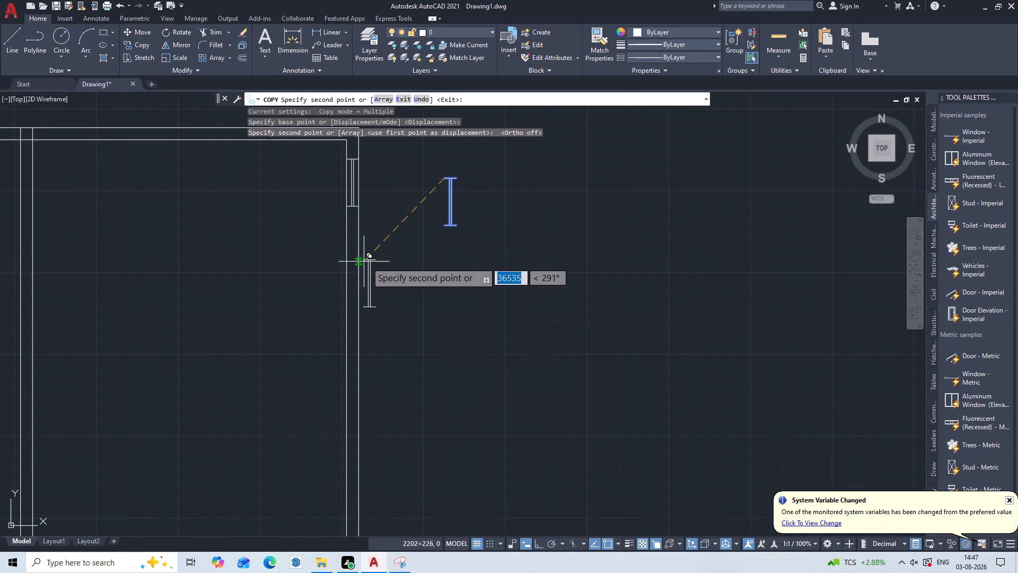
scroll(362, 281, "down", 2)
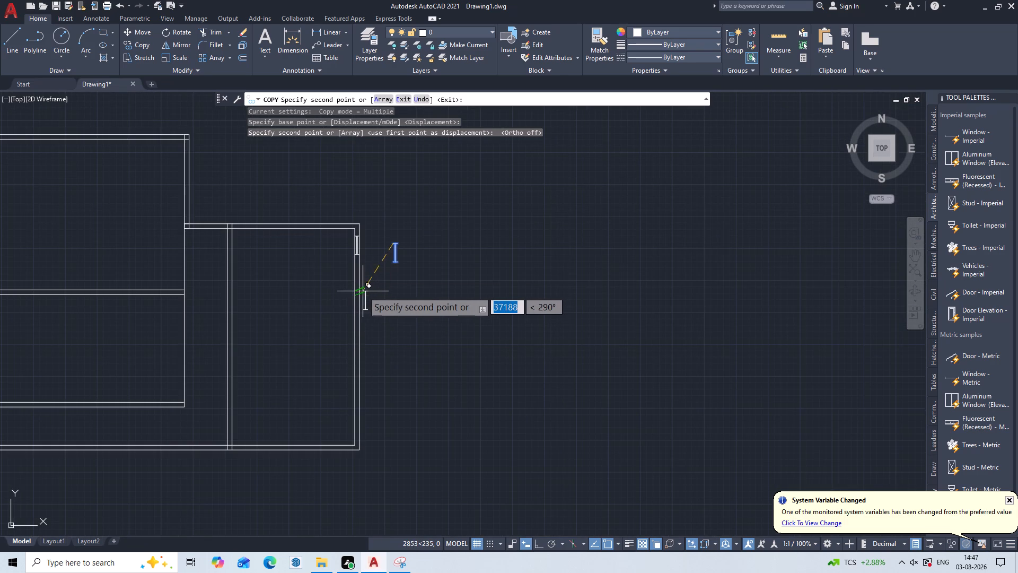
scroll(363, 291, "up", 2)
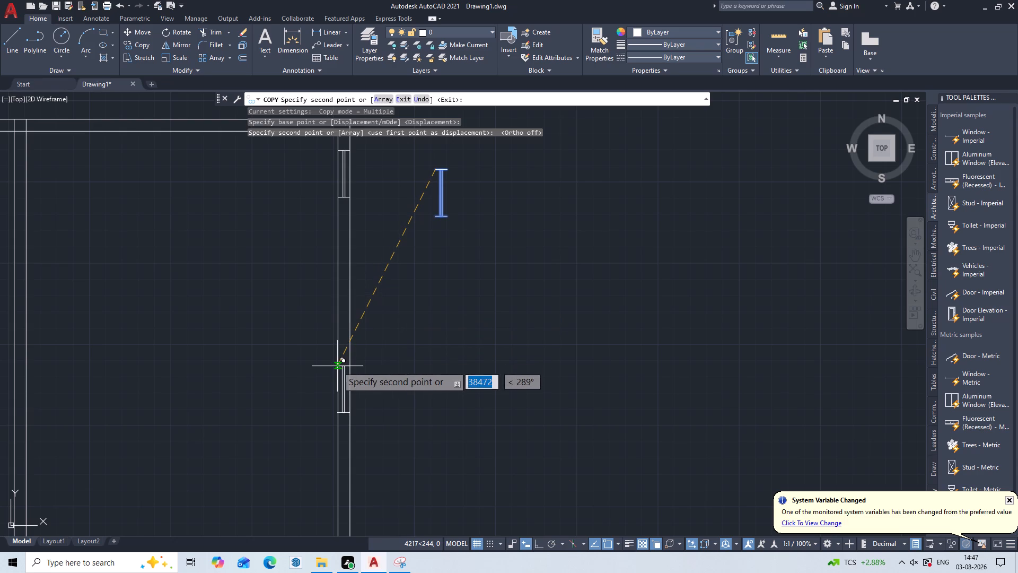
middle_click_drag(337, 368, 392, 205)
scroll(393, 298, "down", 1)
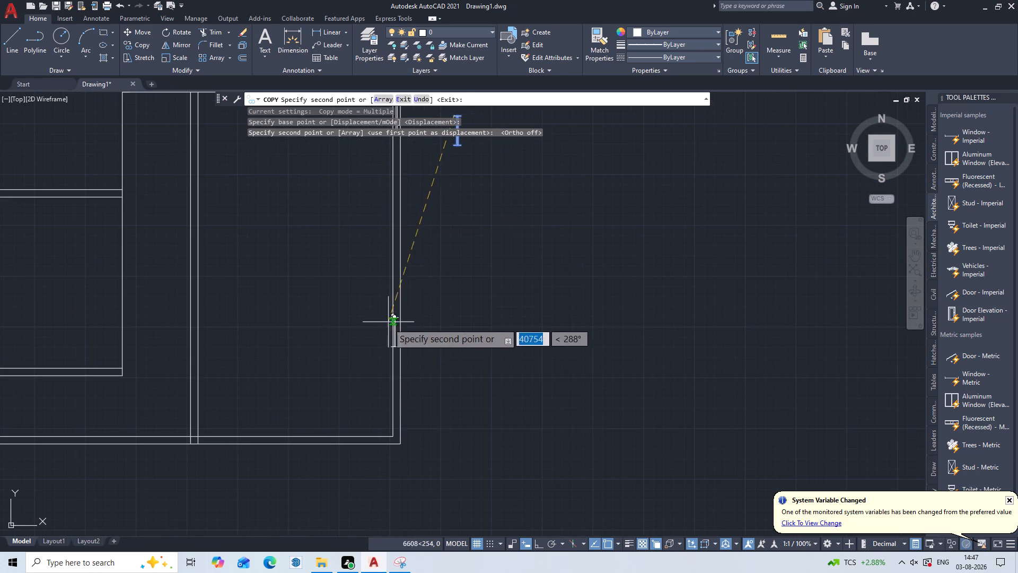
scroll(396, 359, "up", 1)
middle_click_drag(388, 392, 467, 288)
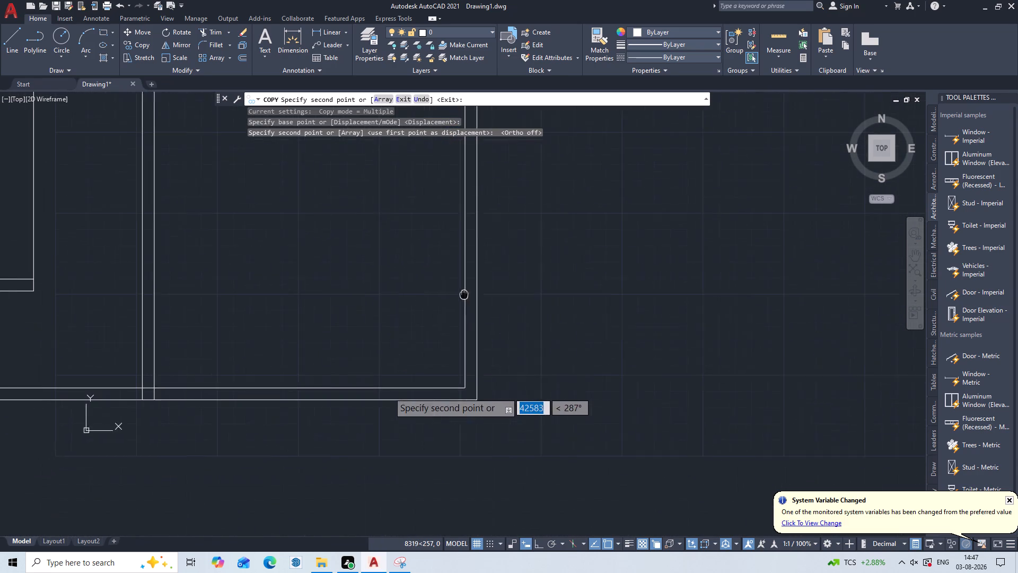
scroll(475, 301, "up", 1)
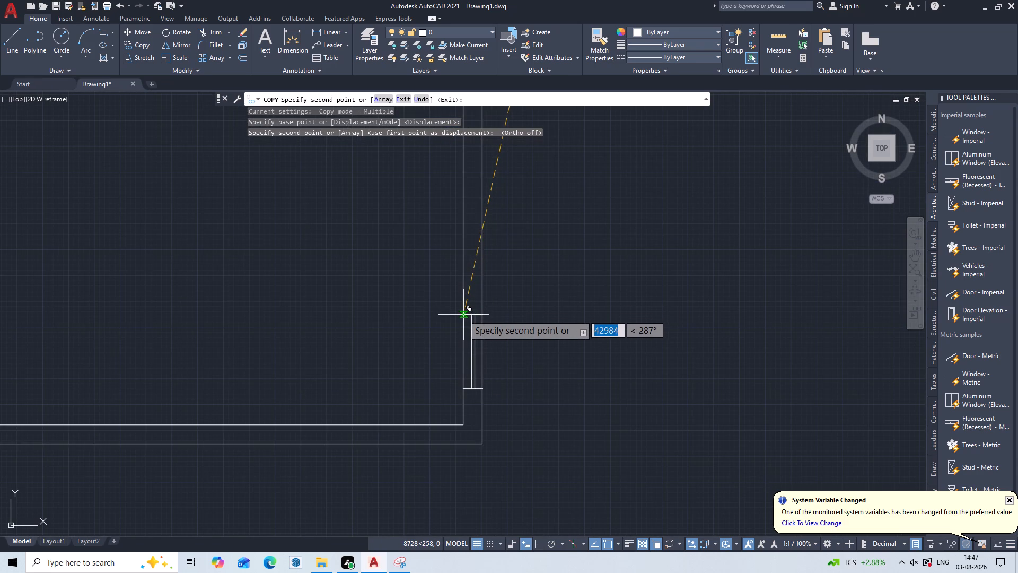
left_click(463, 316)
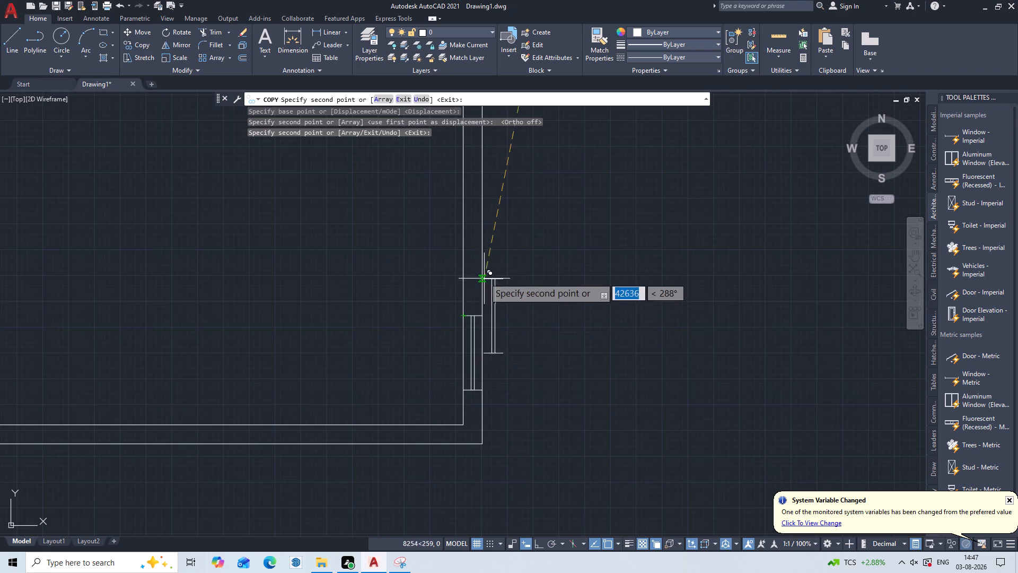
Place a third window copy in the same wall, a short distance above the lowest window.
middle_click_drag(461, 248, 442, 419)
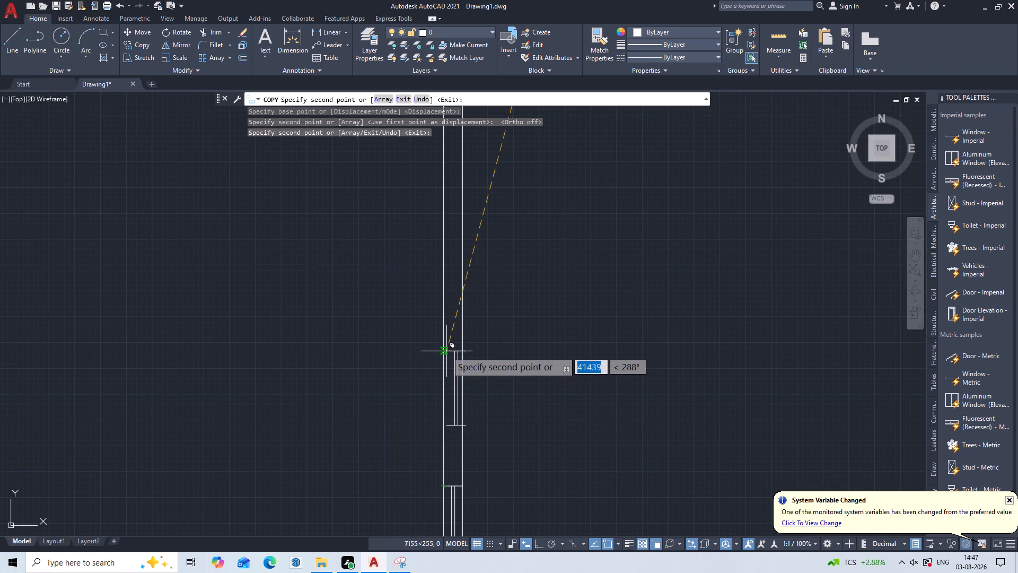
left_click(444, 360)
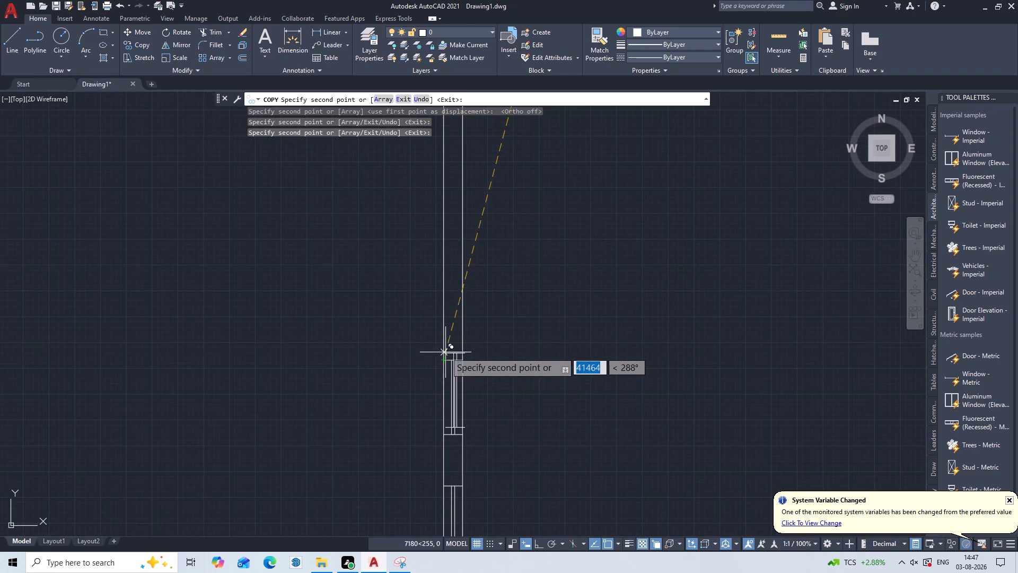
Place two more window copies in the right exterior wall, one above the other, midway between the upper window and the lower pair.
middle_click_drag(460, 313, 449, 467)
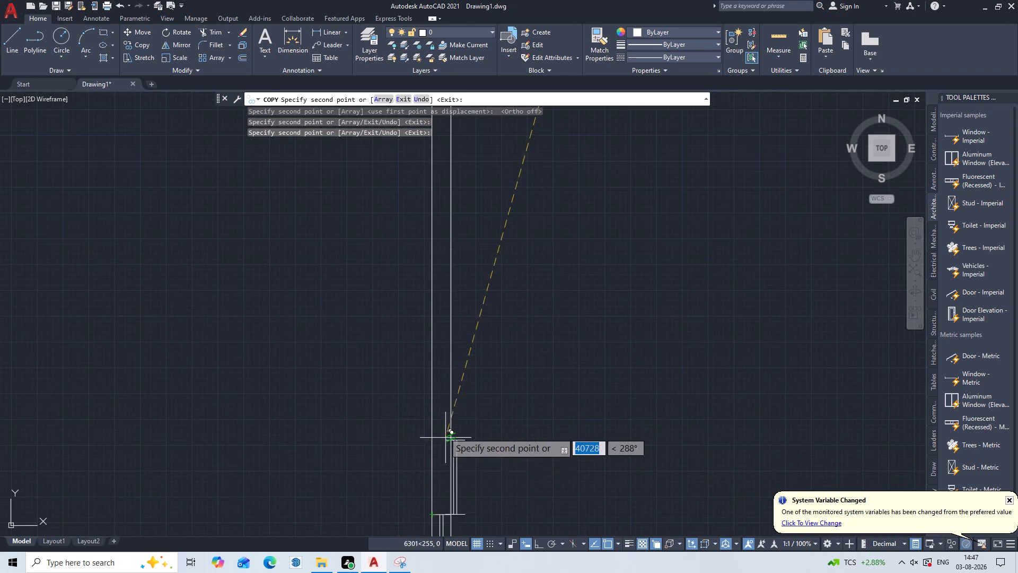
scroll(449, 299, "down", 1)
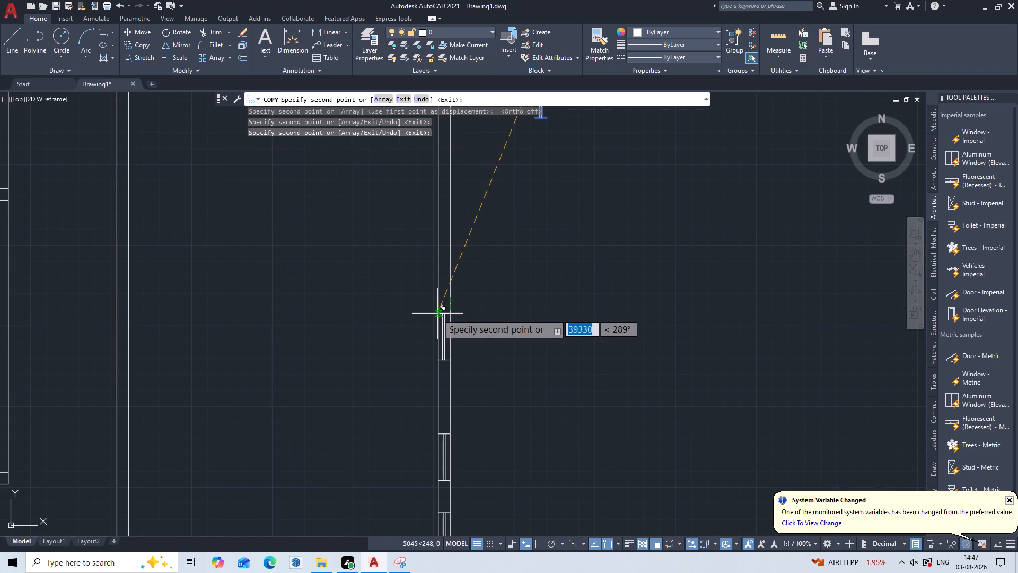
left_click(437, 314)
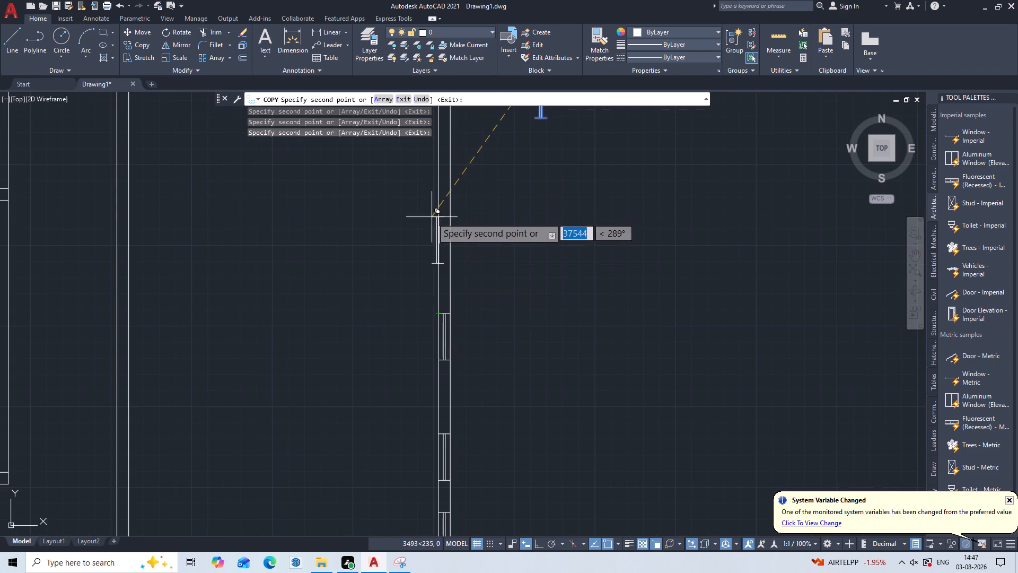
left_click(440, 224)
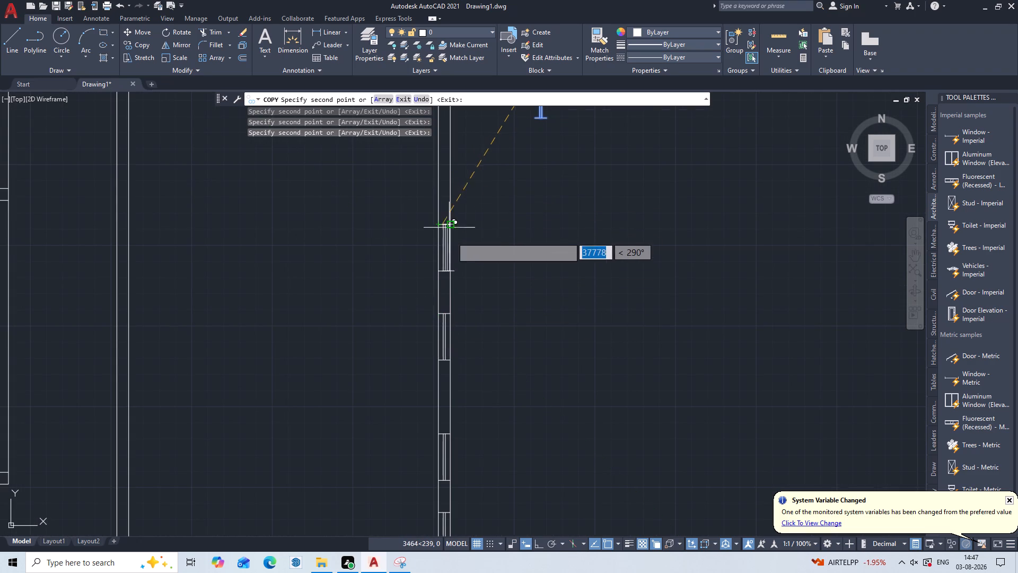
key("Escape")
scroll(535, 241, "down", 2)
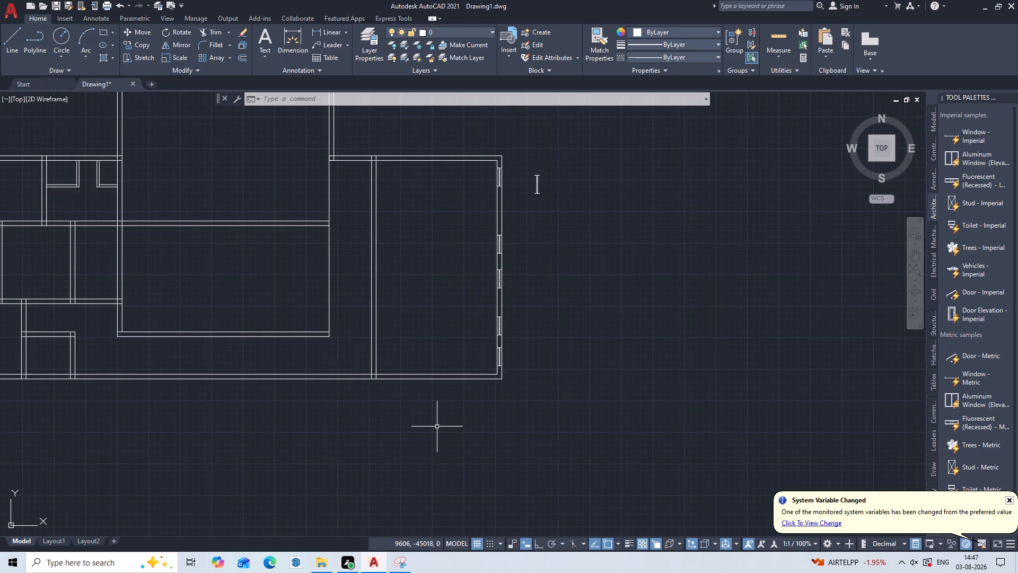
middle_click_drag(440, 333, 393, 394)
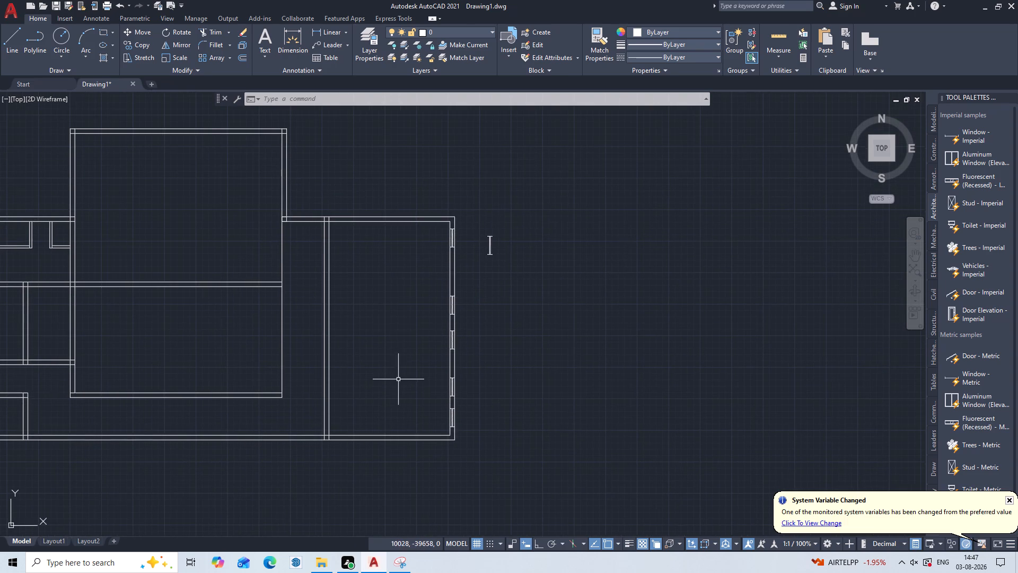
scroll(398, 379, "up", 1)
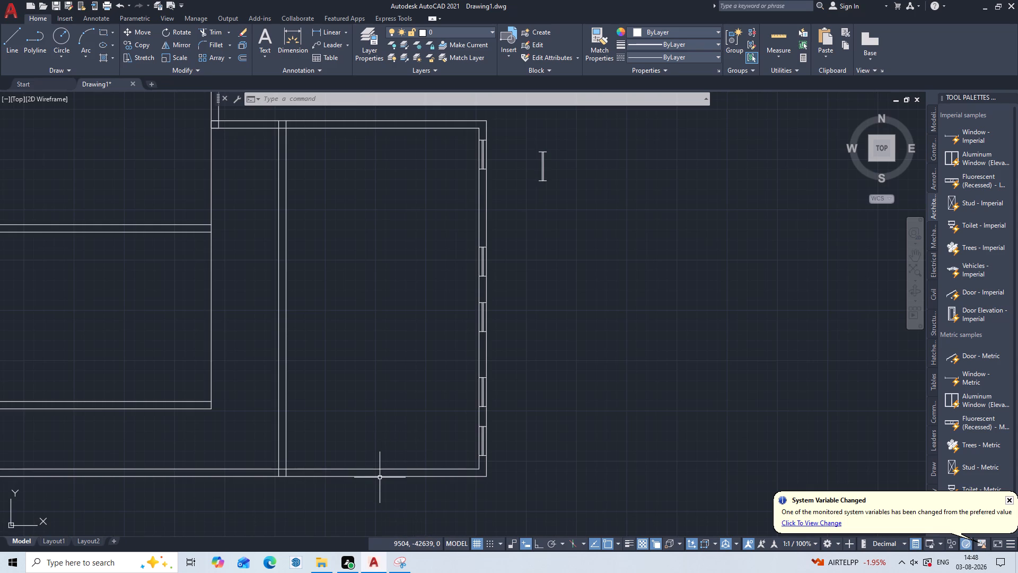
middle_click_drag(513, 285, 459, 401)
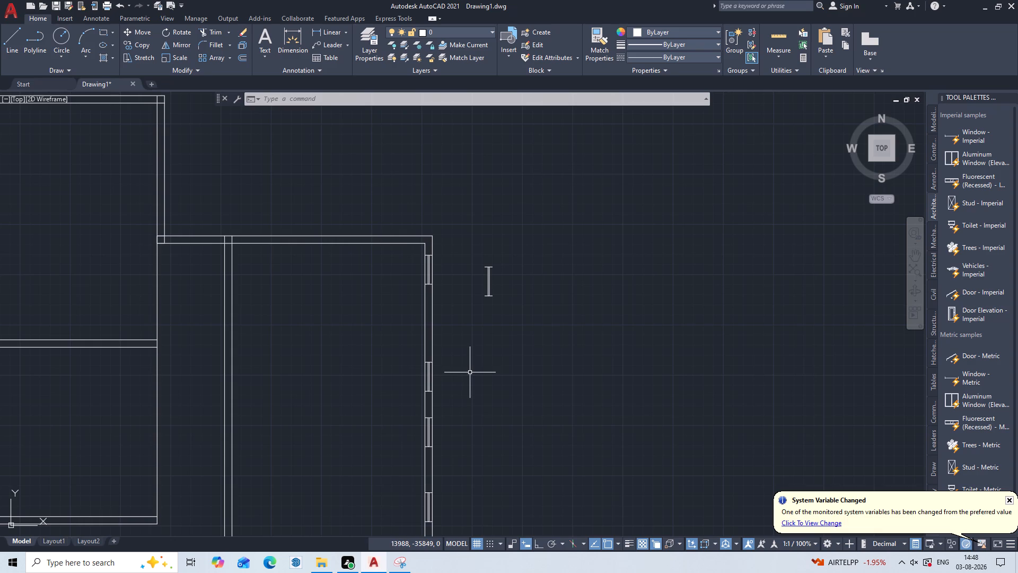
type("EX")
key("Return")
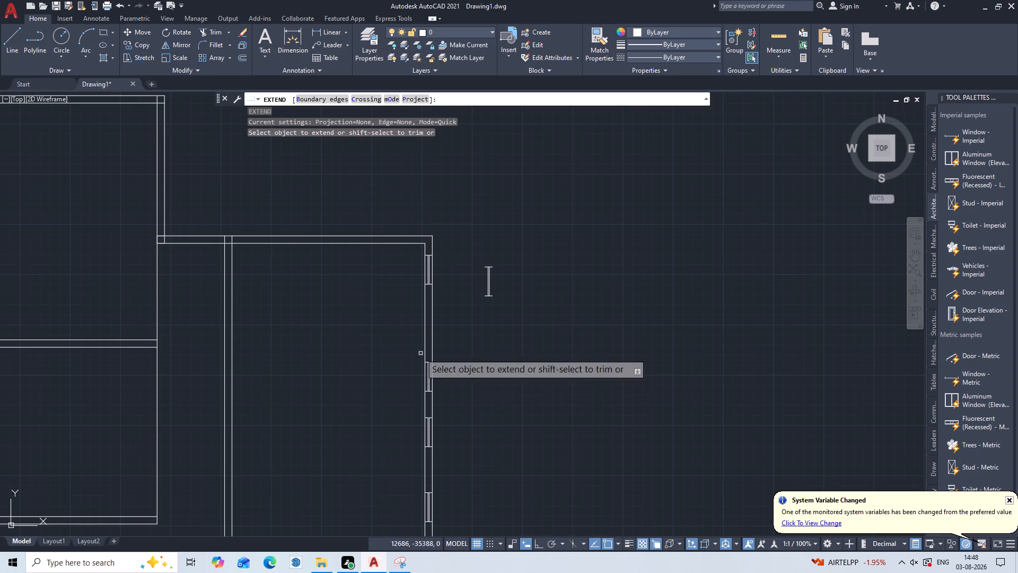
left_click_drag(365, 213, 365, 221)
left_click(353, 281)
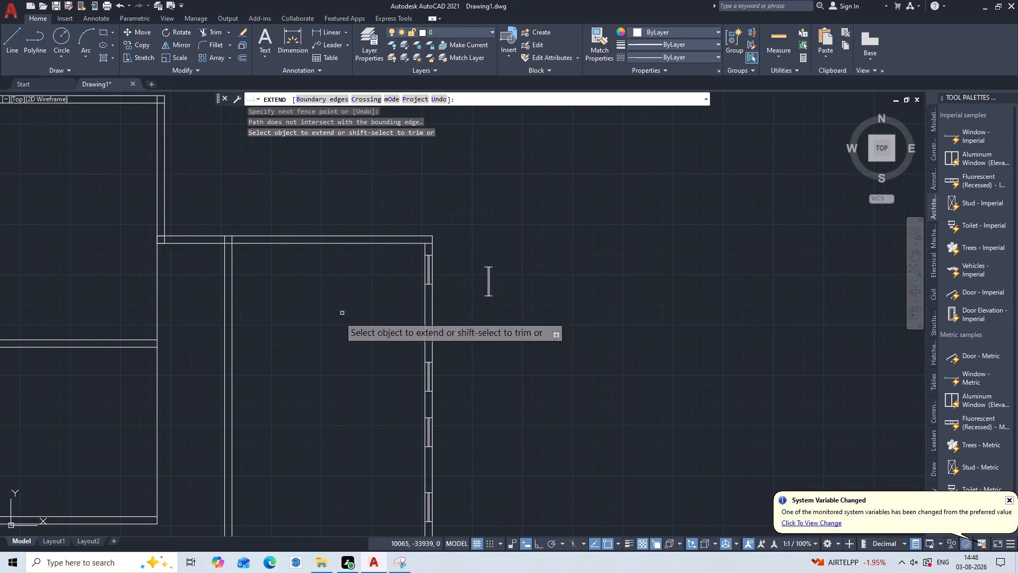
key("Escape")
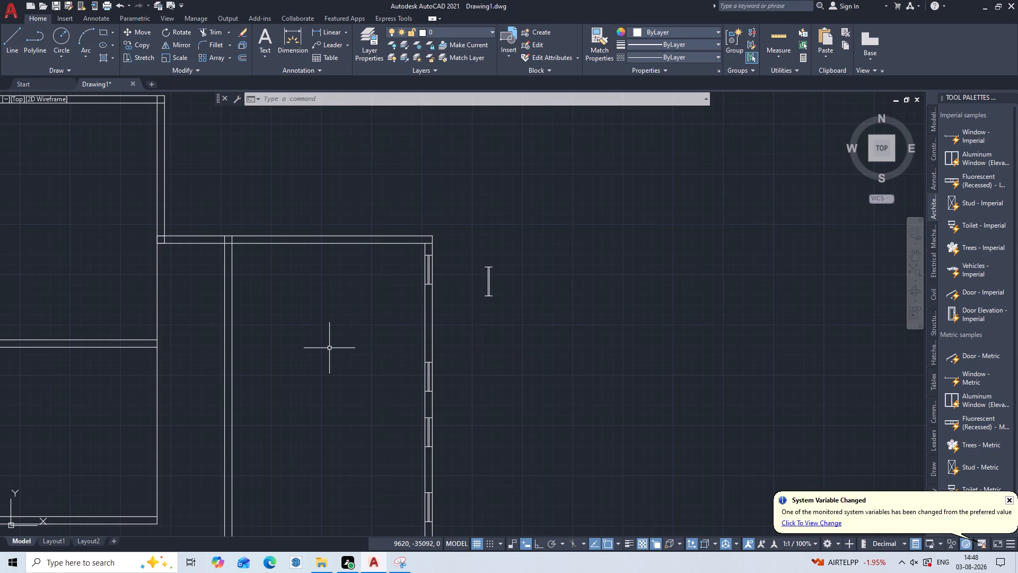
Offset the inner face of the right block's top wall 2930 mm downward into the room.
key("o")
key("Return")
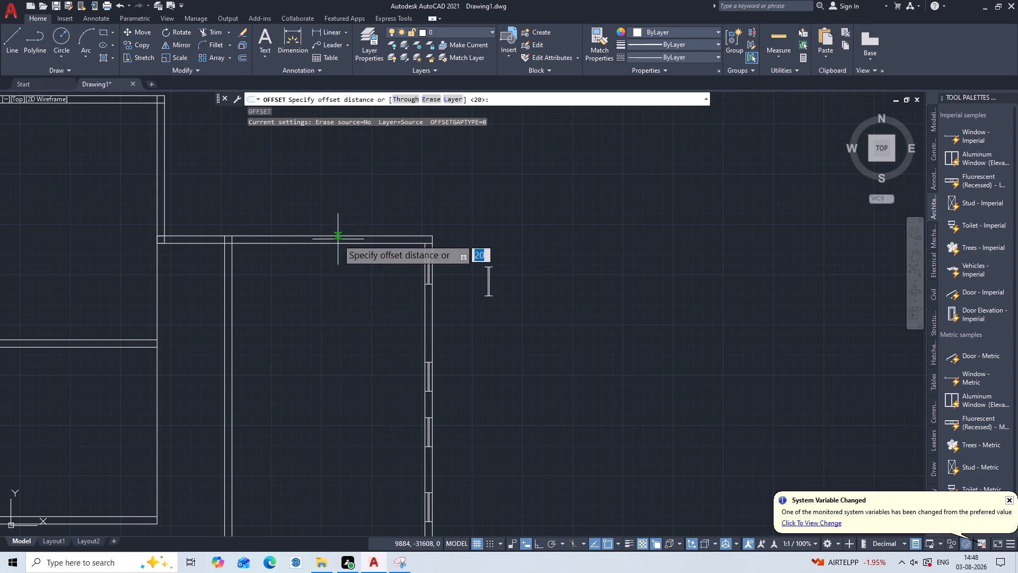
type("2930")
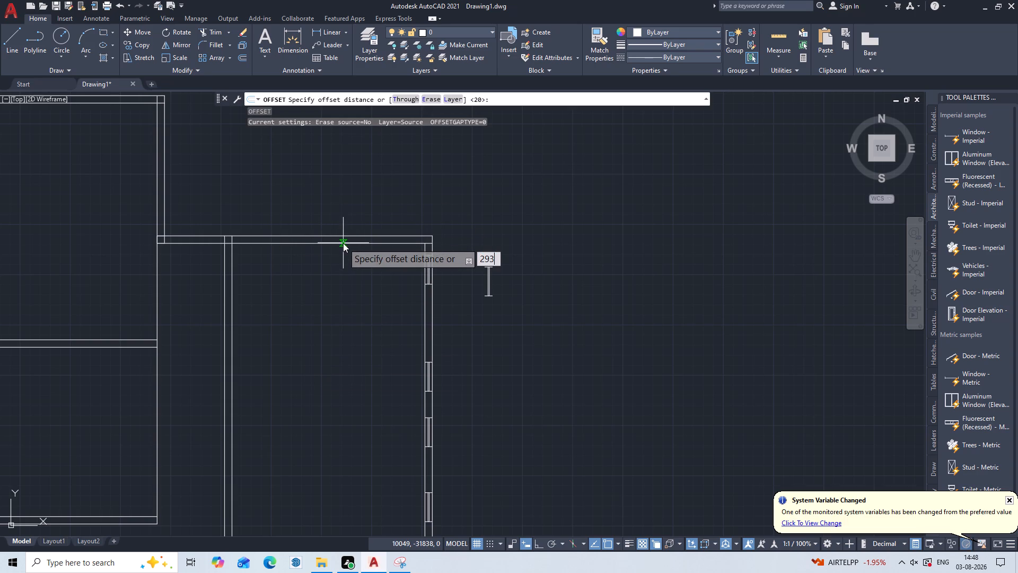
key("Return")
left_click(343, 243)
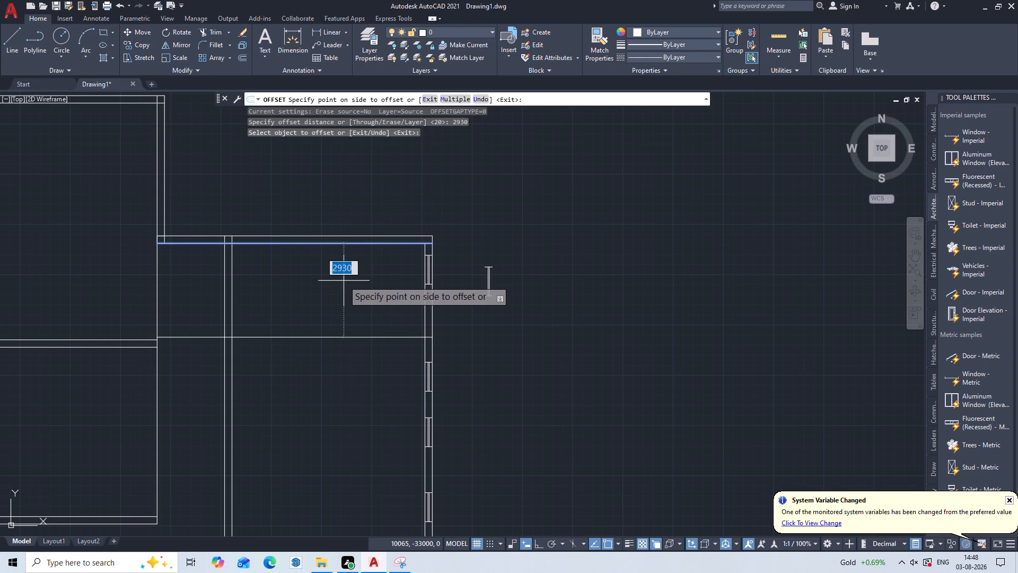
left_click(344, 281)
key("Escape")
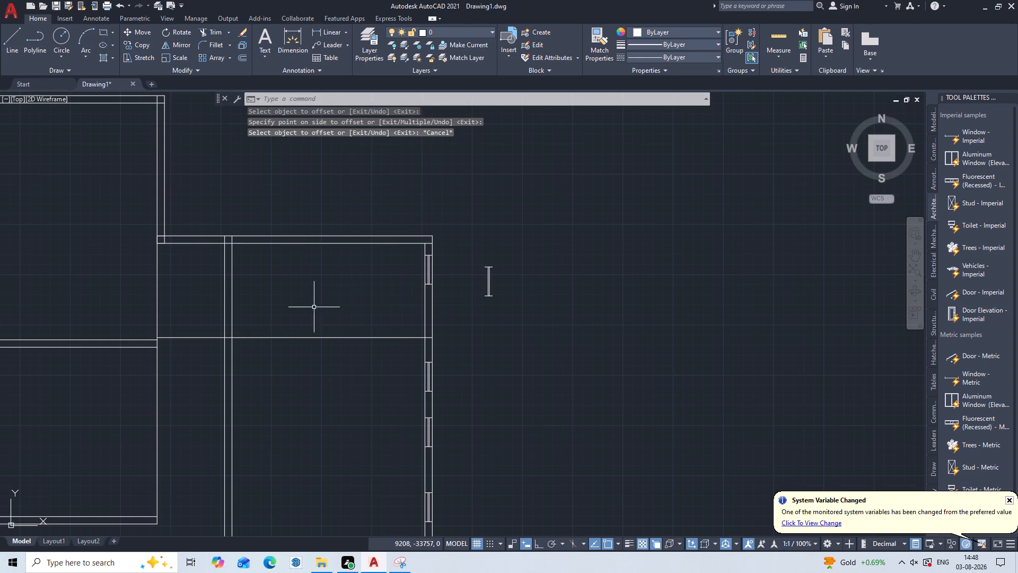
Trim the new line inside the vertical partition wall and across the passage to its left, keeping only the part within the right room.
middle_click_drag(320, 303, 434, 244)
scroll(366, 266, "up", 3)
key("t")
key("r")
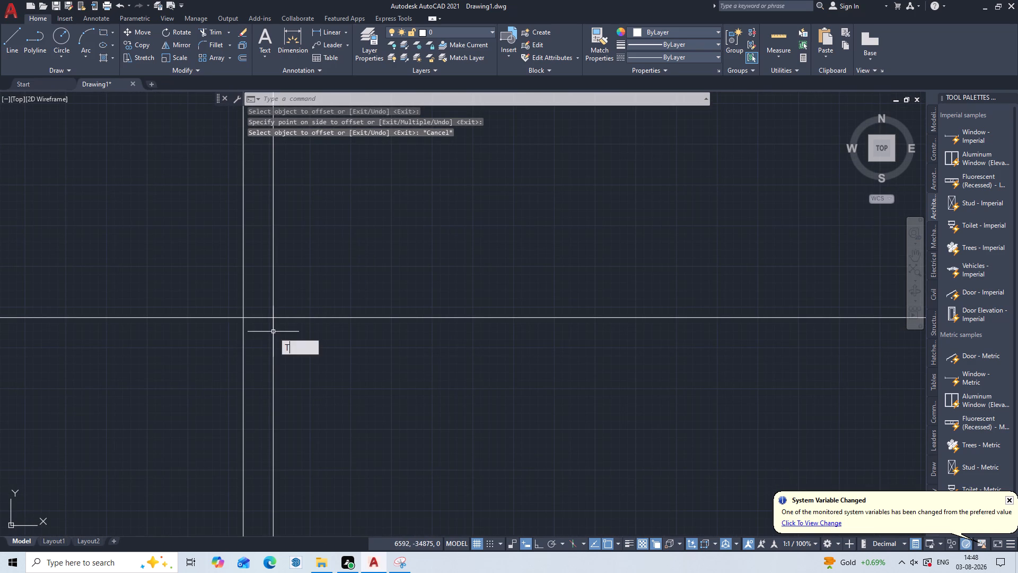
key("Return")
left_click(257, 300)
left_click_drag(264, 327, 261, 333)
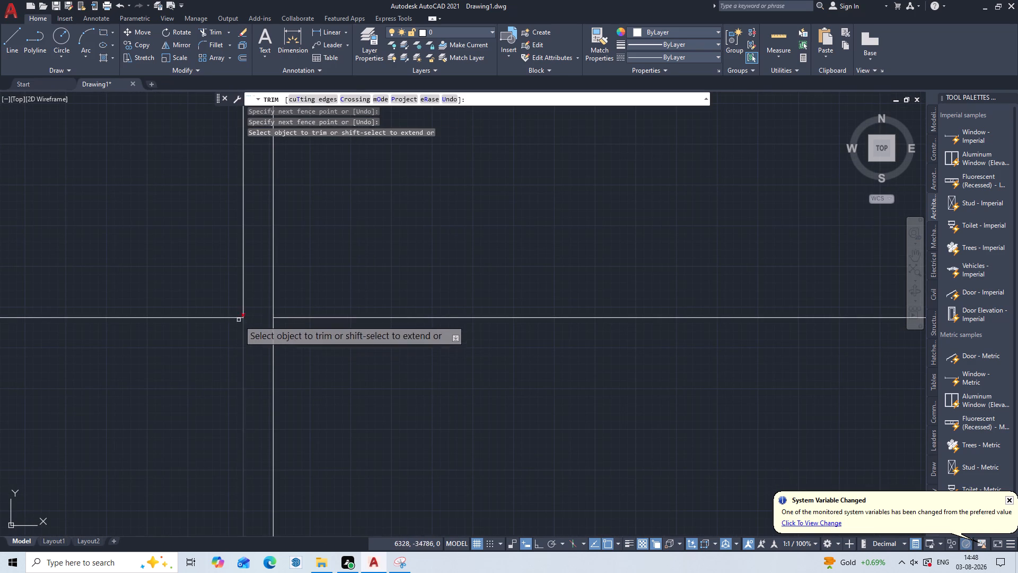
left_click(219, 302)
left_click(171, 352)
key("Escape")
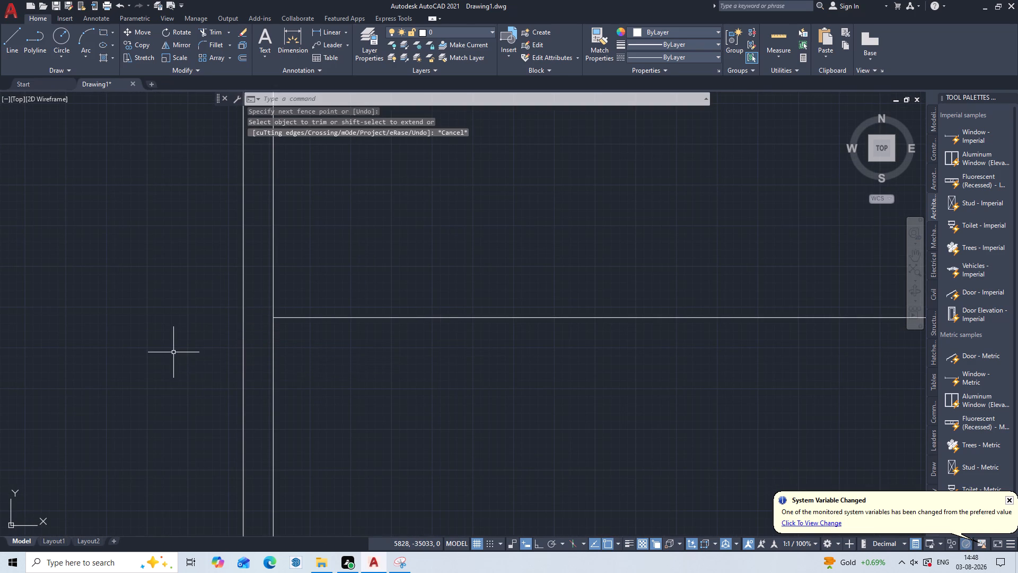
Offset the trimmed horizontal line 230 mm downward to form the partition wall's second face.
scroll(173, 352, "down", 3)
middle_click_drag(264, 407, 411, 271)
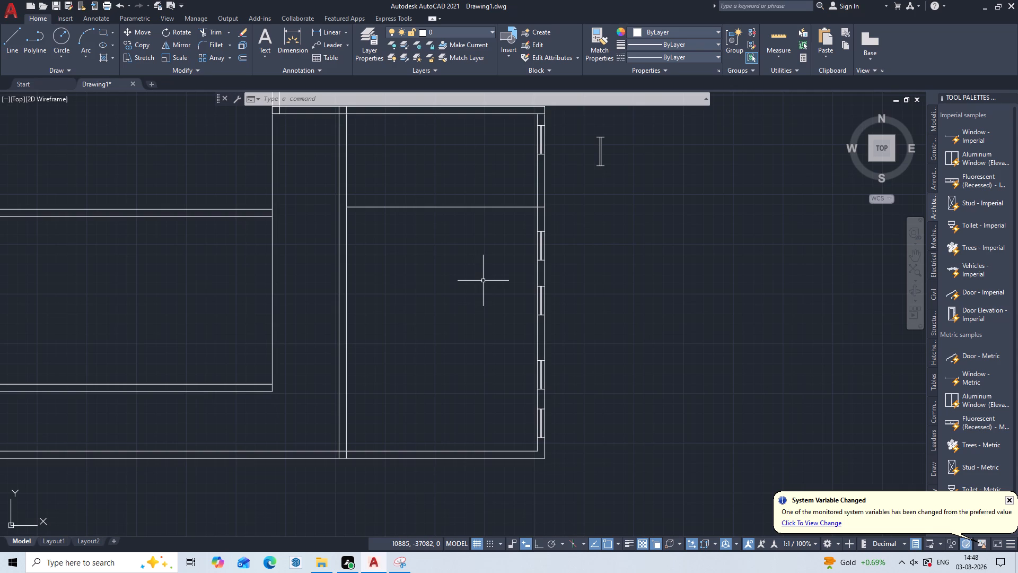
middle_click_drag(483, 281, 461, 228)
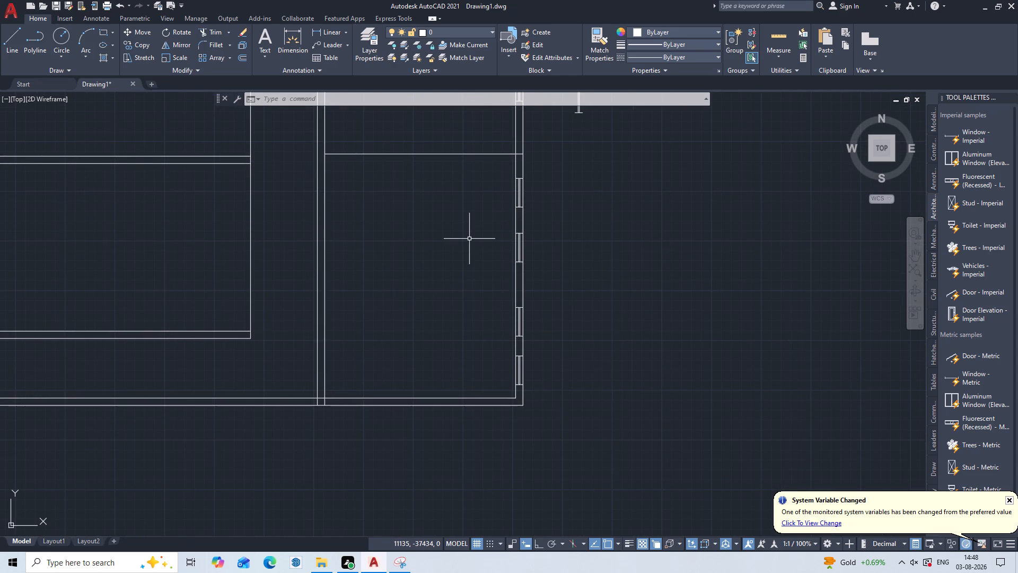
middle_click_drag(504, 229, 488, 286)
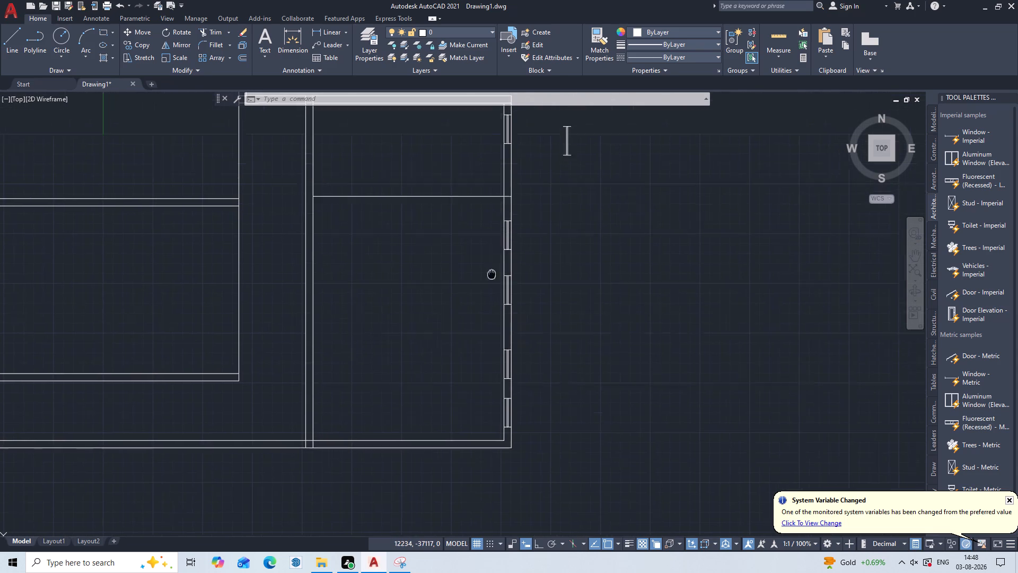
middle_click_drag(488, 286, 470, 322)
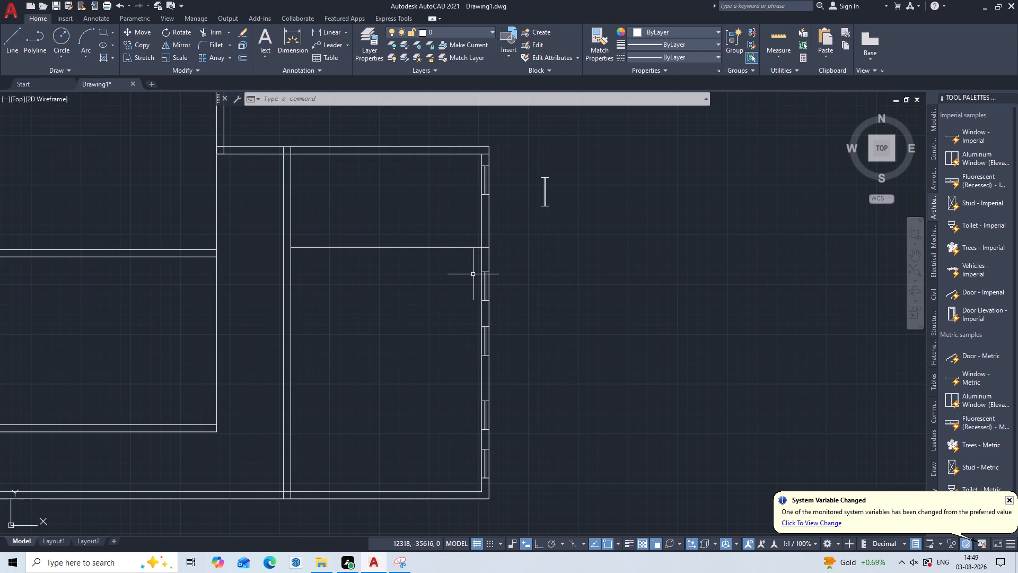
key("o")
key("Return")
type("230")
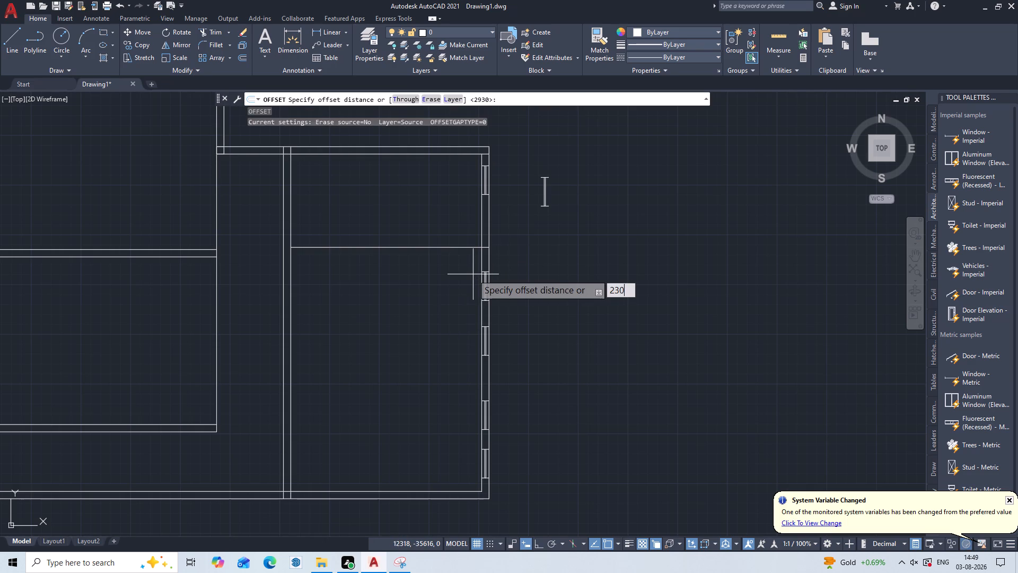
key("Return")
left_click(459, 246)
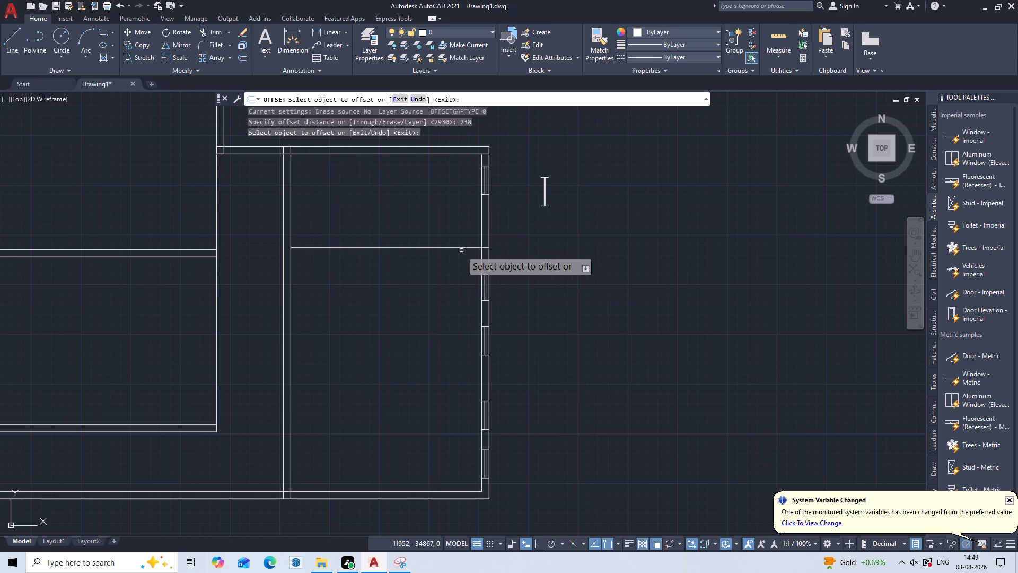
left_click(461, 250)
left_click(464, 249)
left_click(448, 282)
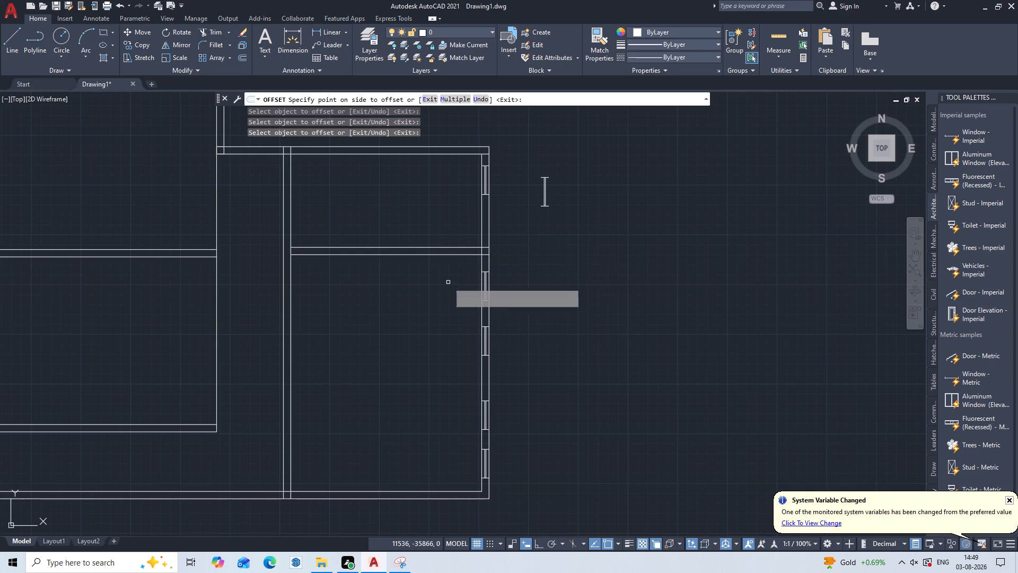
key("Escape")
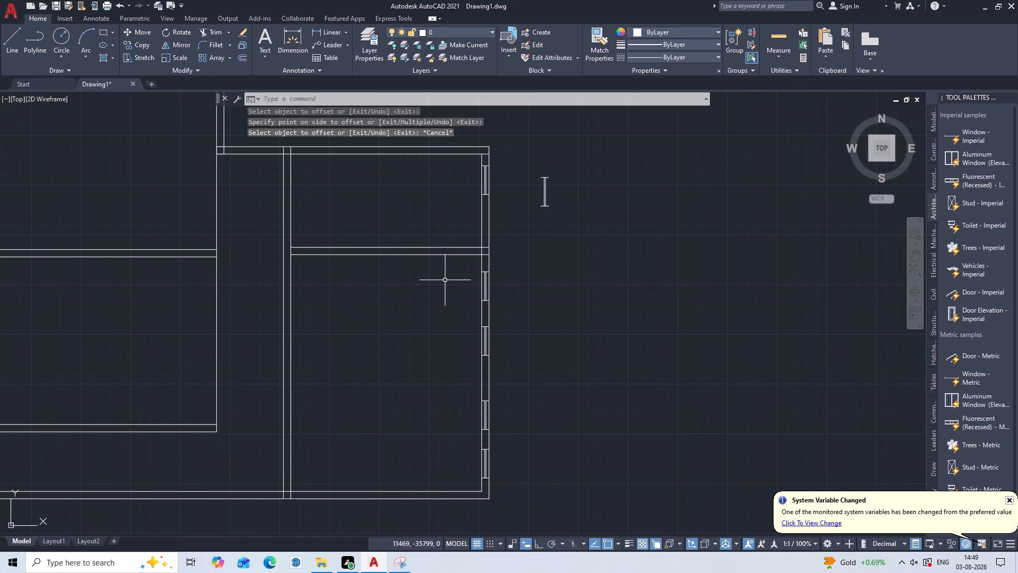
Offset the partition wall's lower face 3385 mm downward to mark the next cross wall in the right block.
key("o")
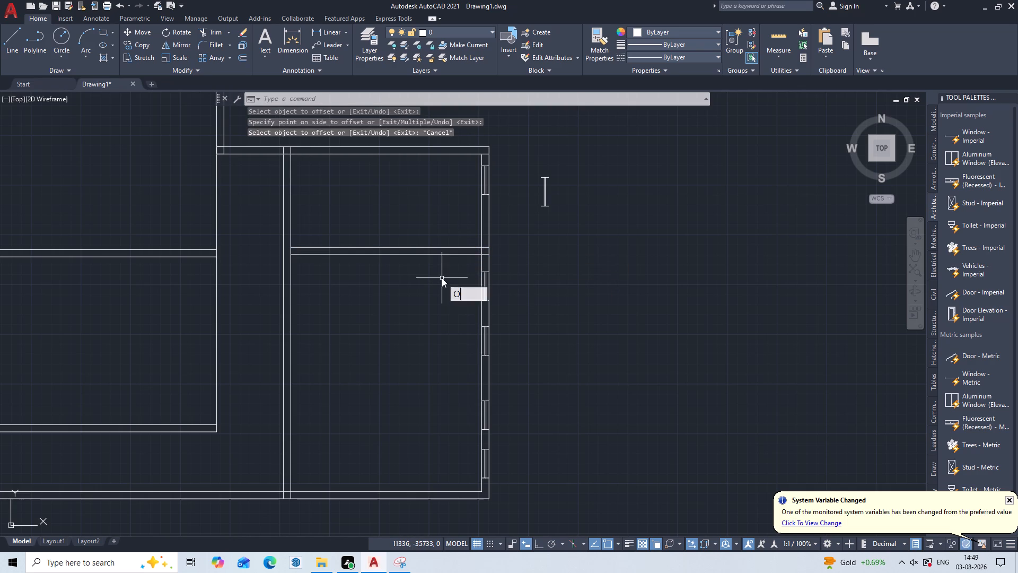
key("Return")
type("3385")
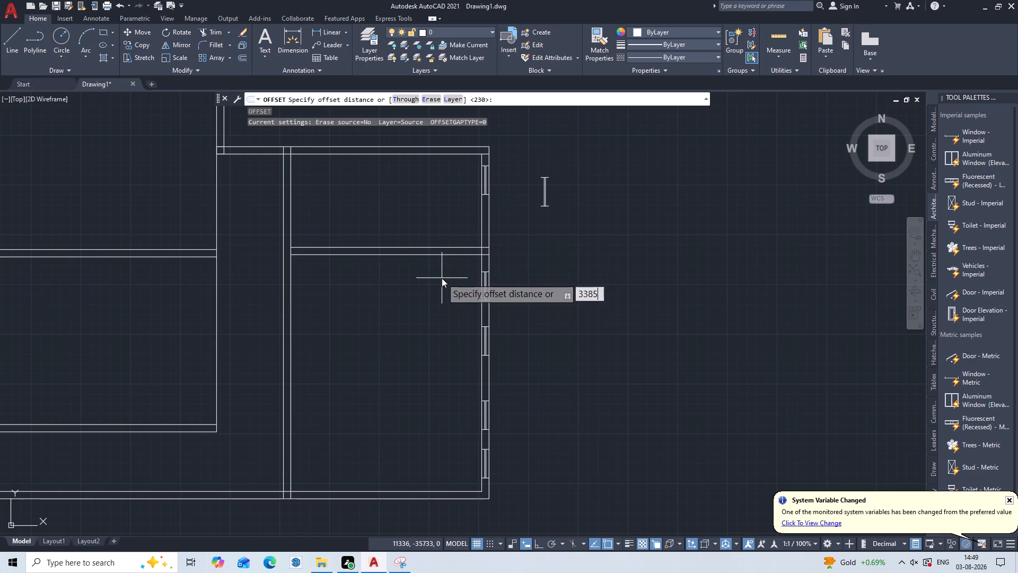
key("Return")
left_click(443, 255)
left_click(437, 286)
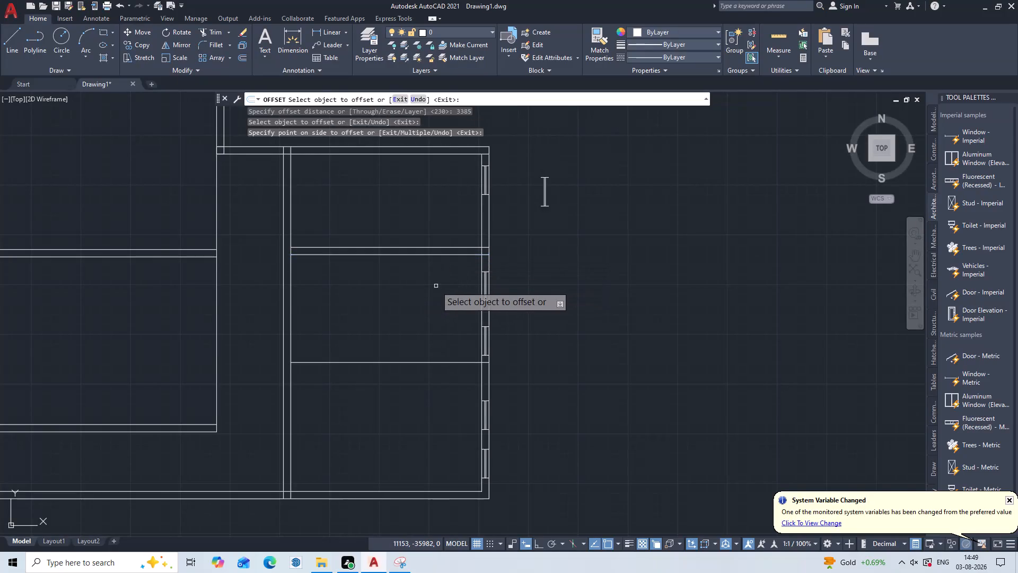
key("Escape")
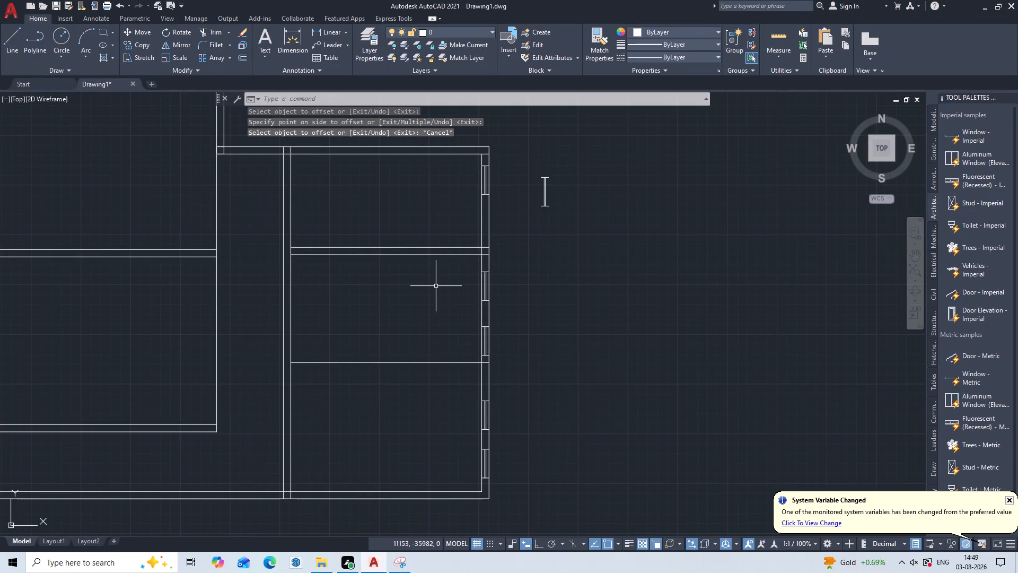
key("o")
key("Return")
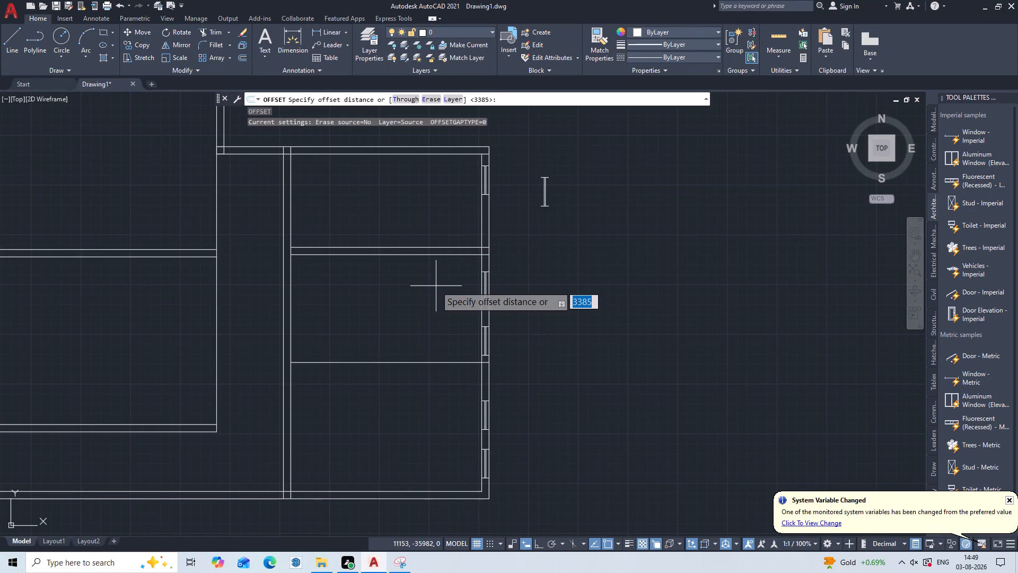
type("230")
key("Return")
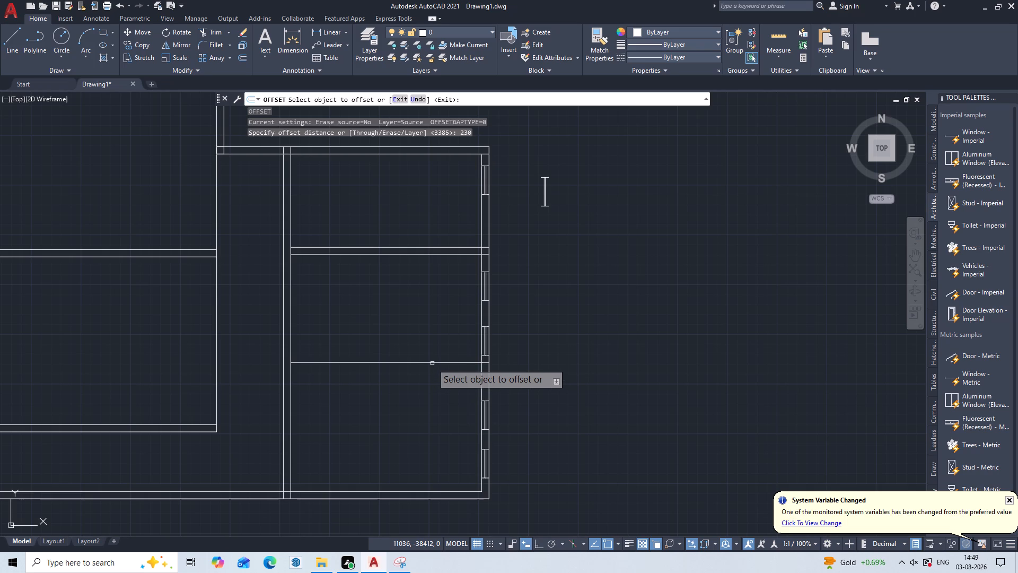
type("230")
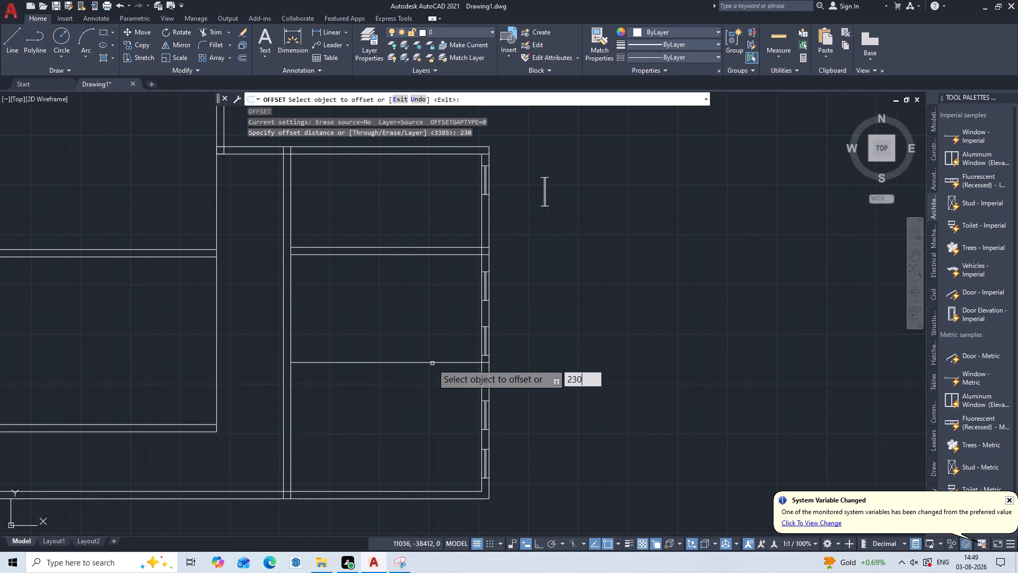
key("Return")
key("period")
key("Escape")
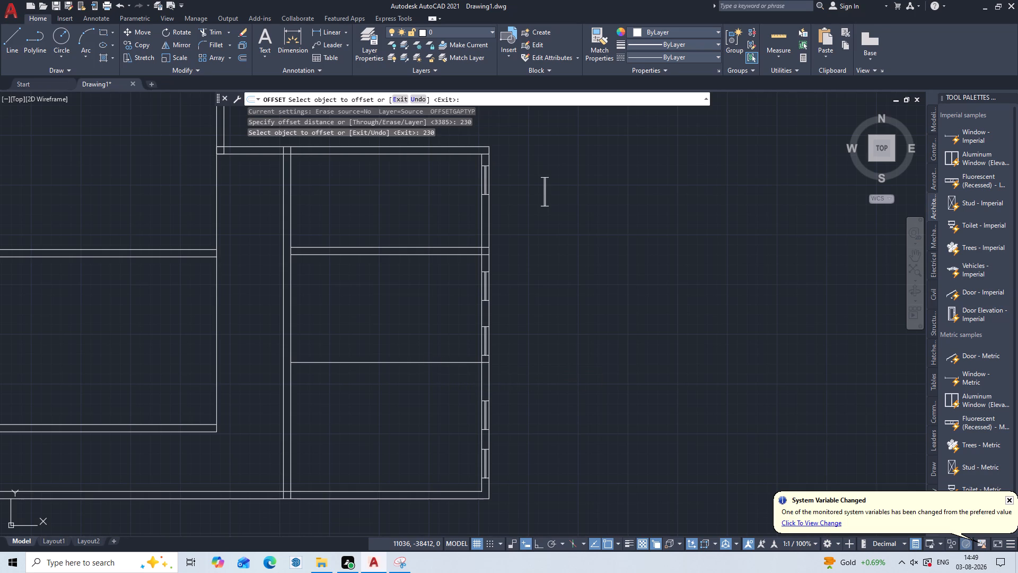
Offset the new cross-wall line in the right block 230 mm downward to form the partition's second face.
key("o")
key("Return")
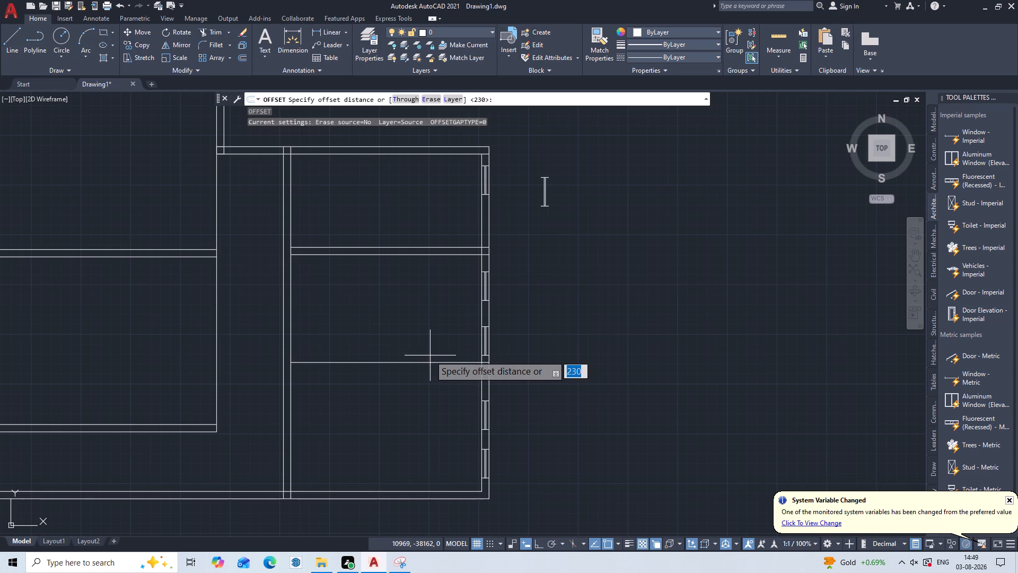
type("230")
key("Return")
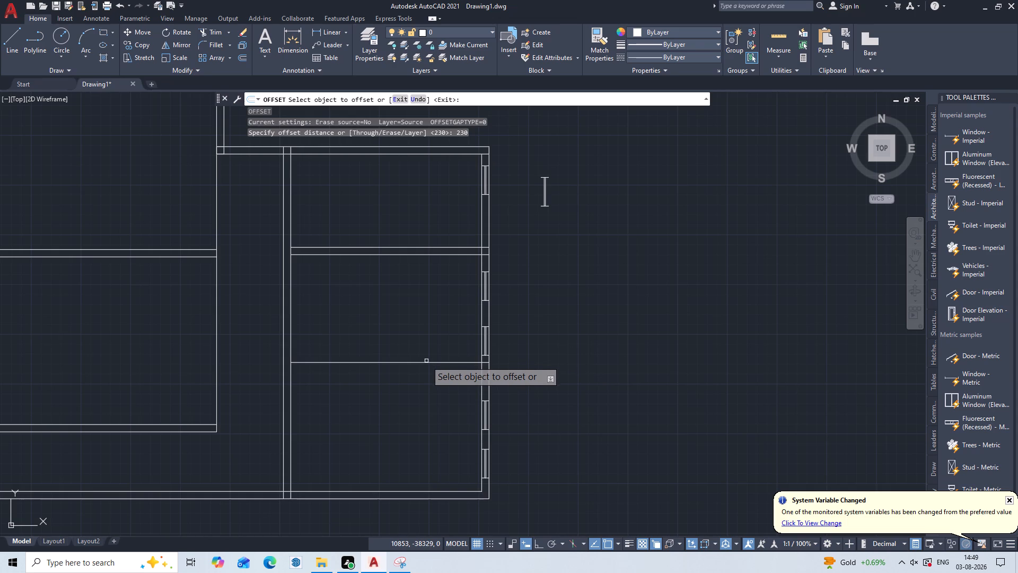
left_click(426, 361)
left_click(423, 364)
left_click(427, 363)
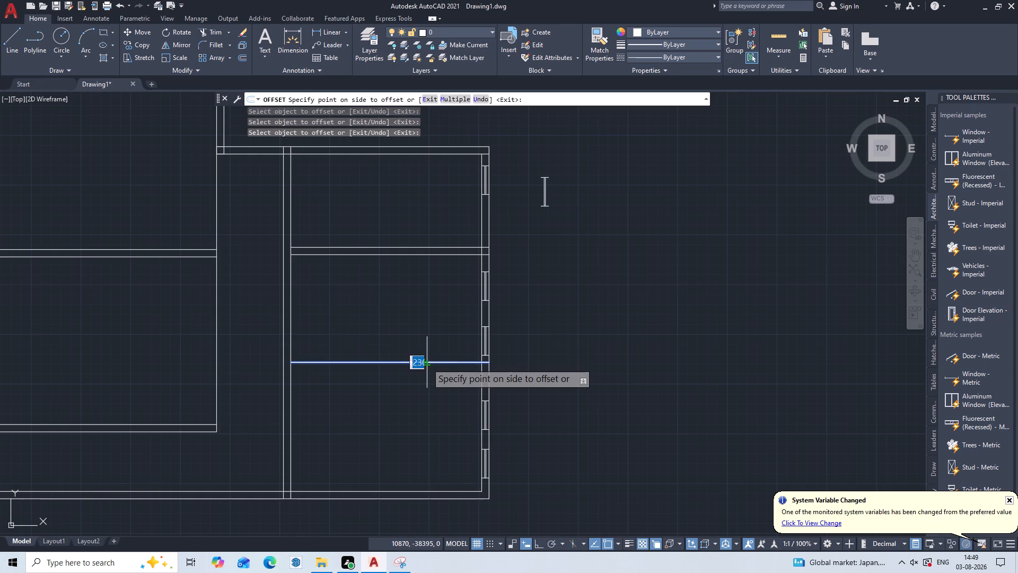
left_click(425, 368)
key("Escape")
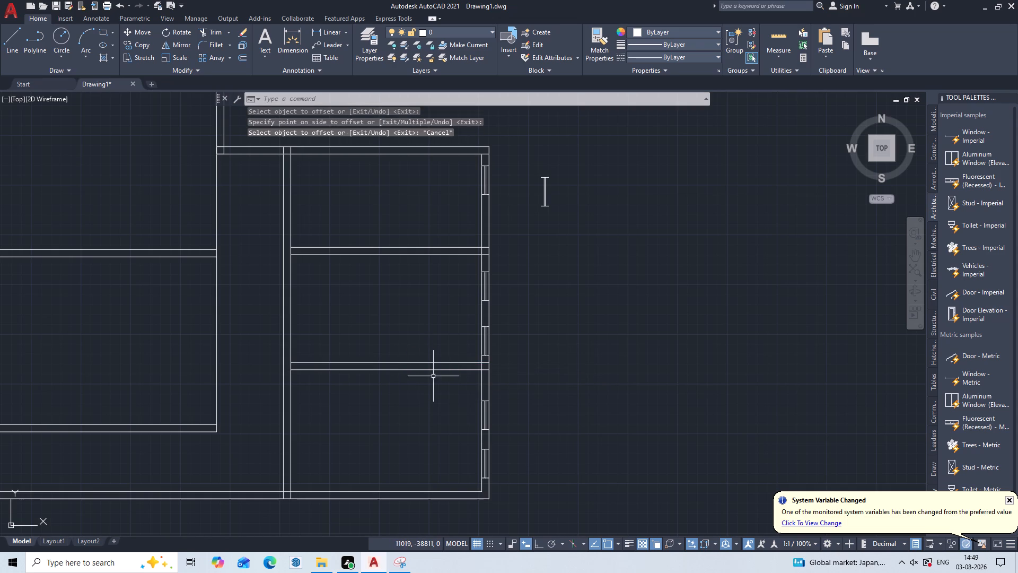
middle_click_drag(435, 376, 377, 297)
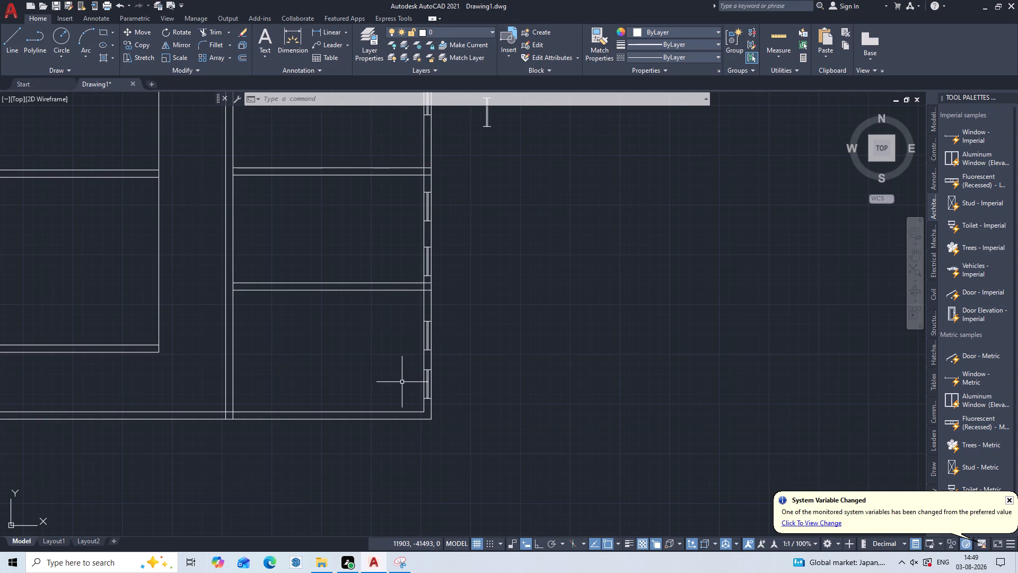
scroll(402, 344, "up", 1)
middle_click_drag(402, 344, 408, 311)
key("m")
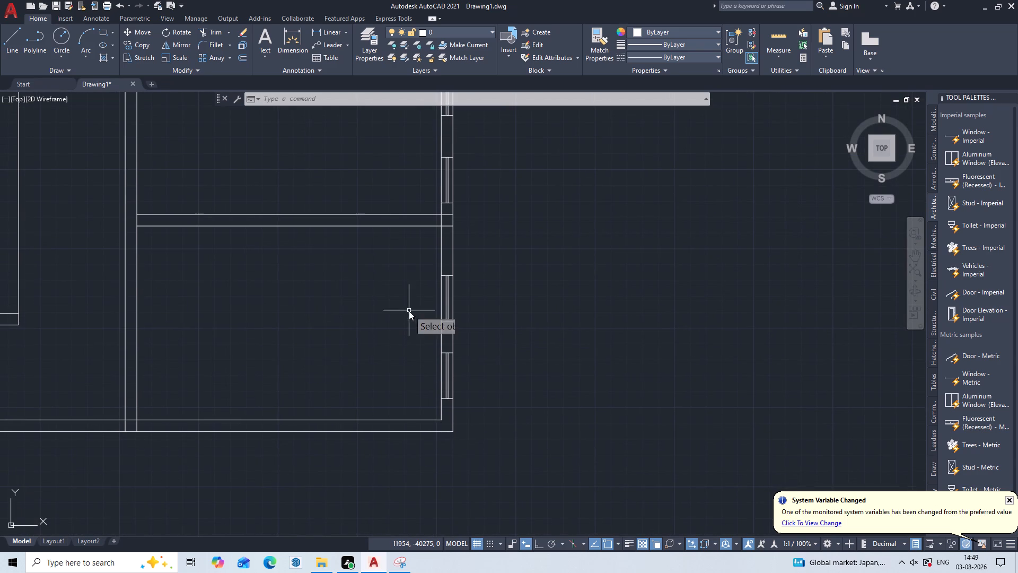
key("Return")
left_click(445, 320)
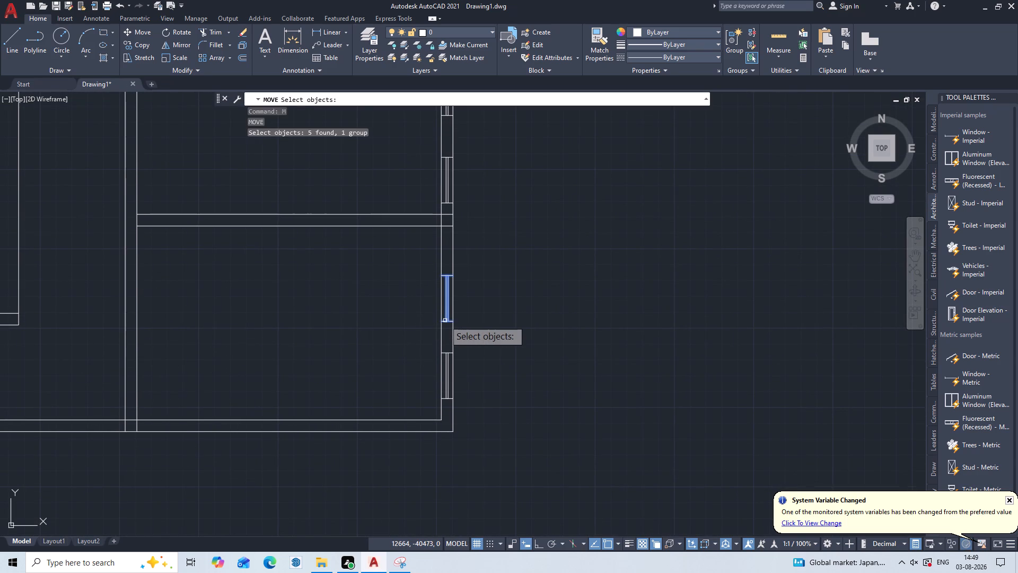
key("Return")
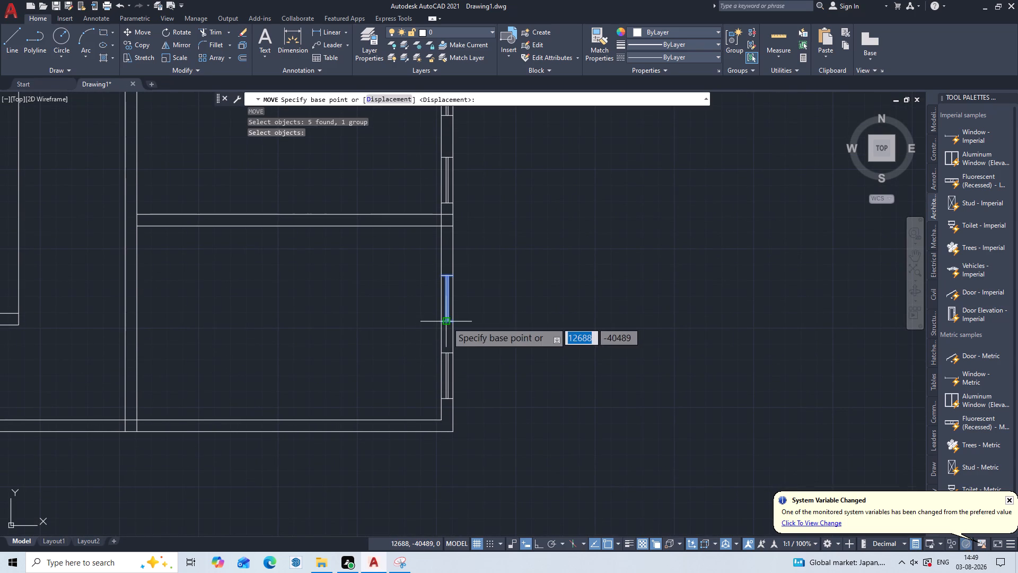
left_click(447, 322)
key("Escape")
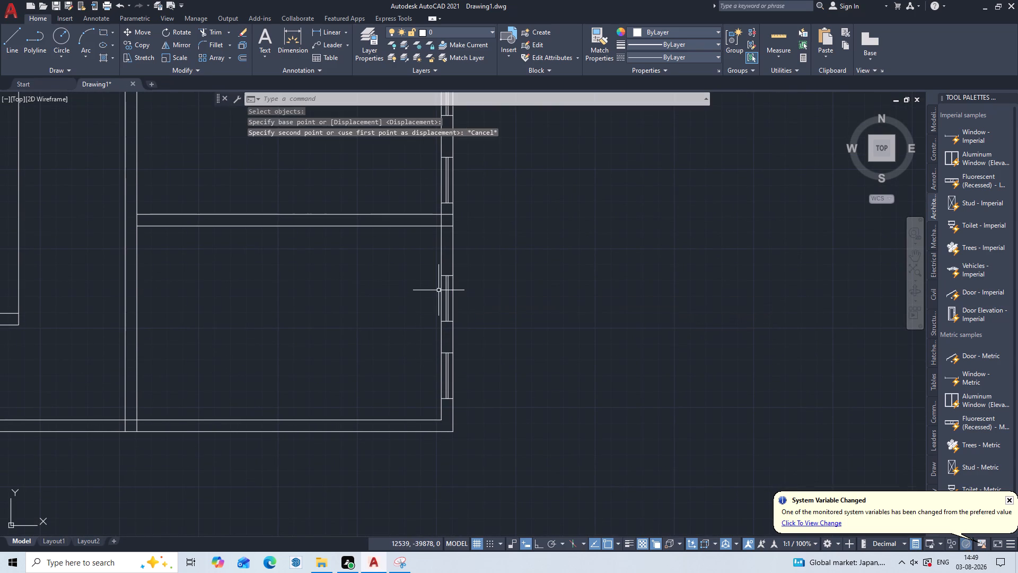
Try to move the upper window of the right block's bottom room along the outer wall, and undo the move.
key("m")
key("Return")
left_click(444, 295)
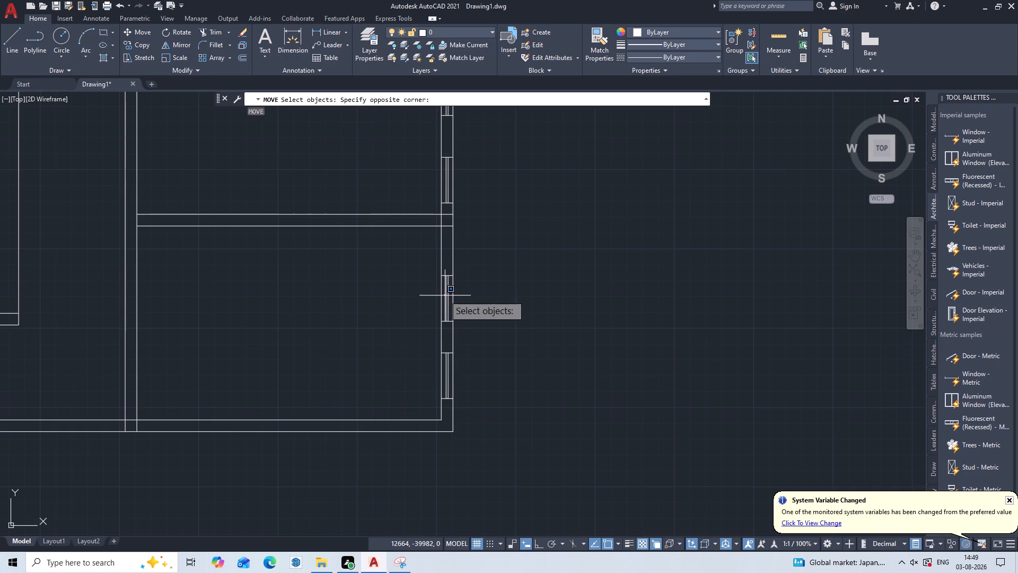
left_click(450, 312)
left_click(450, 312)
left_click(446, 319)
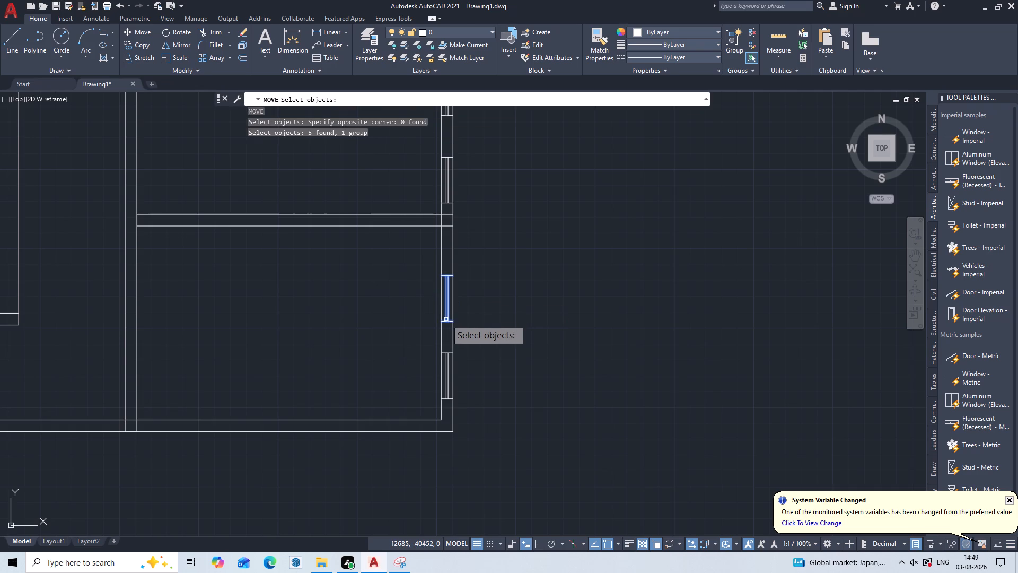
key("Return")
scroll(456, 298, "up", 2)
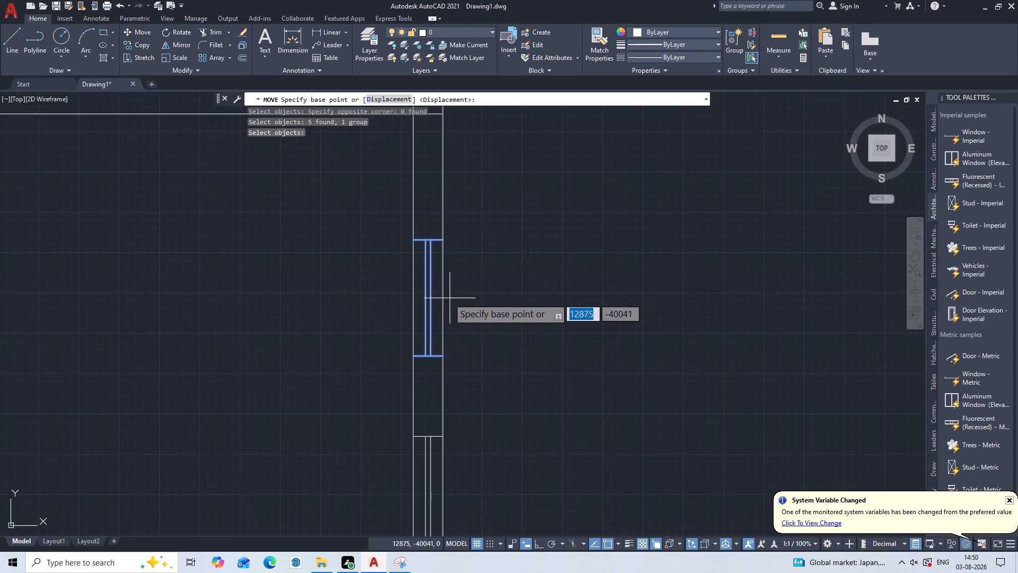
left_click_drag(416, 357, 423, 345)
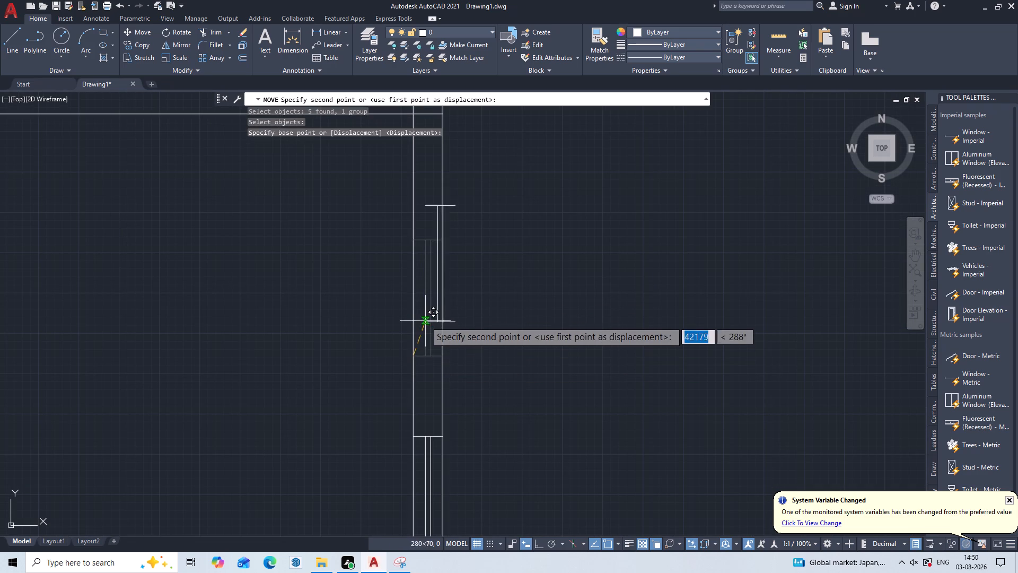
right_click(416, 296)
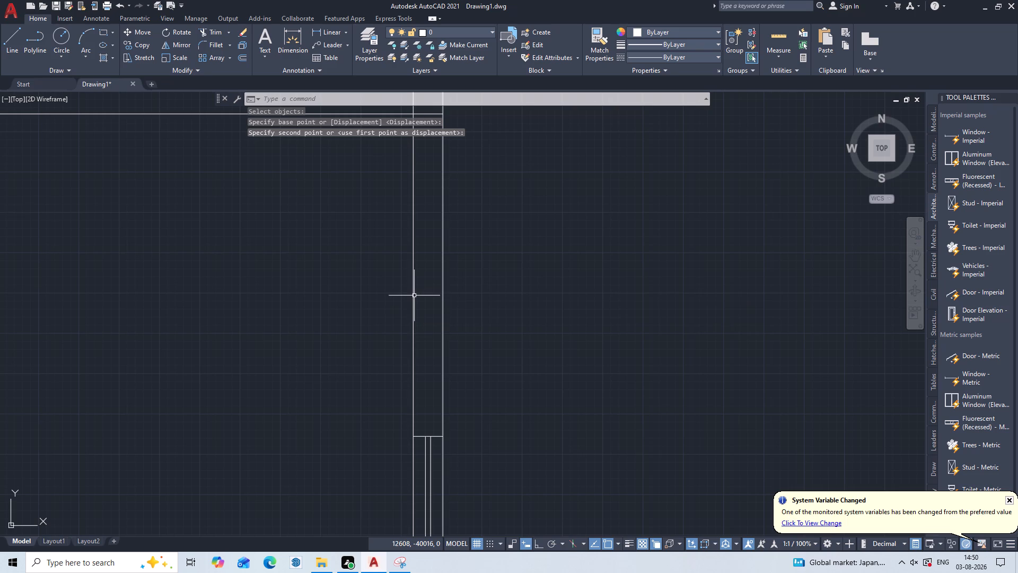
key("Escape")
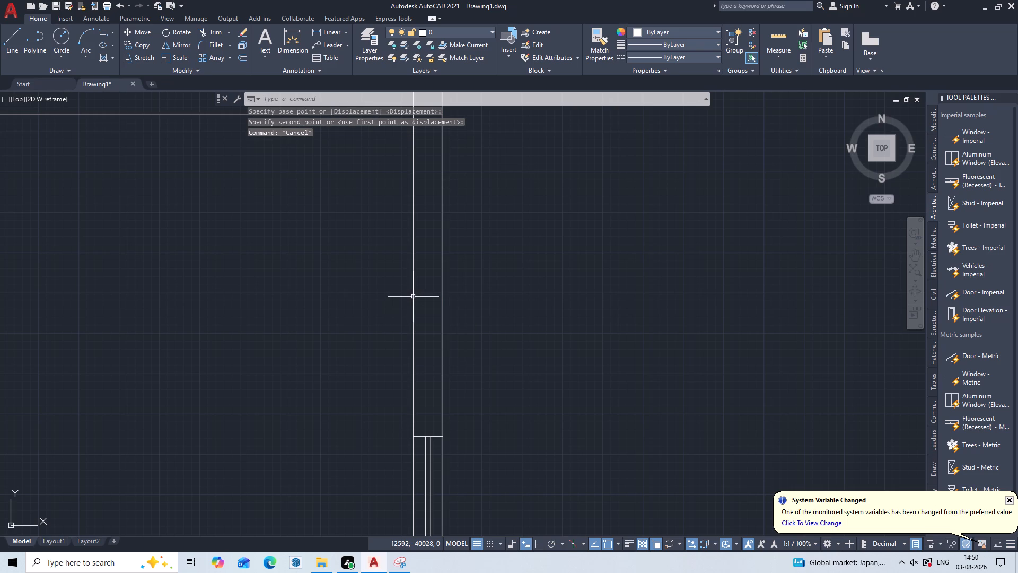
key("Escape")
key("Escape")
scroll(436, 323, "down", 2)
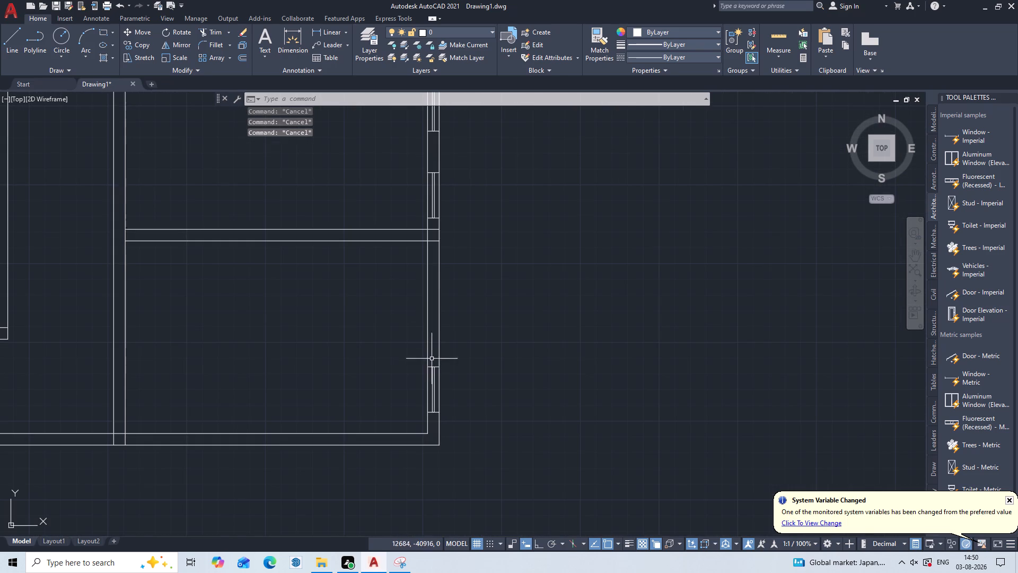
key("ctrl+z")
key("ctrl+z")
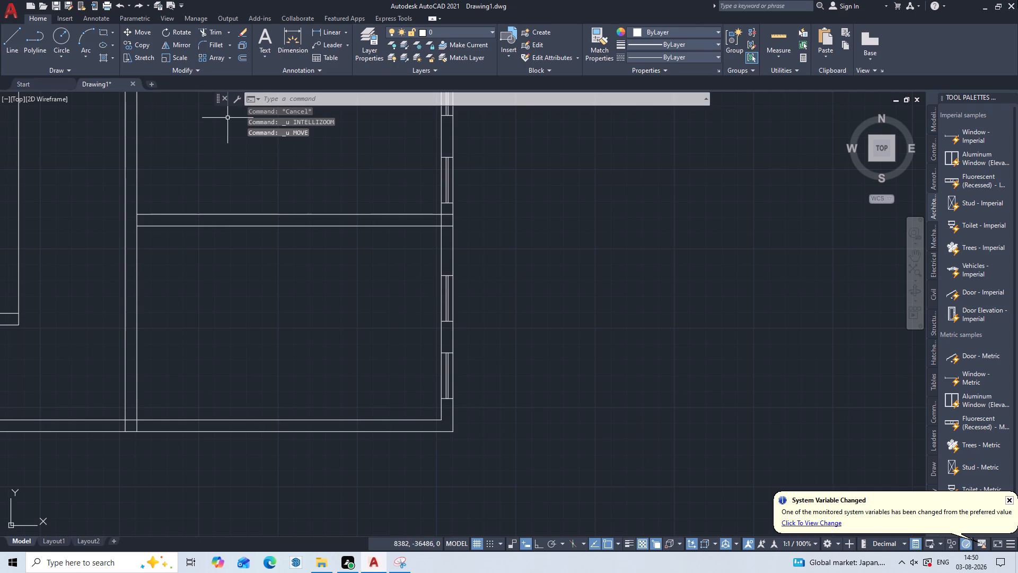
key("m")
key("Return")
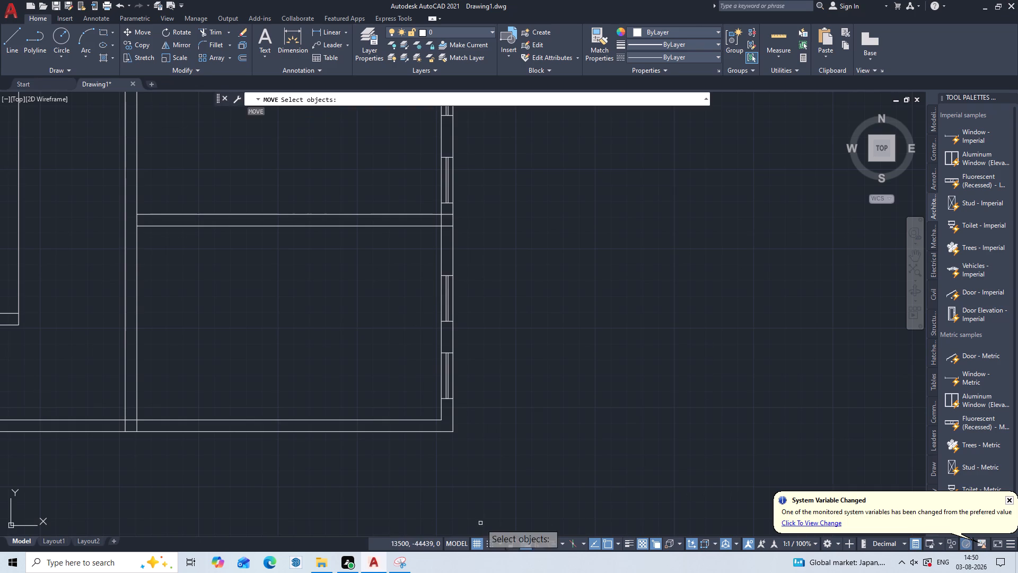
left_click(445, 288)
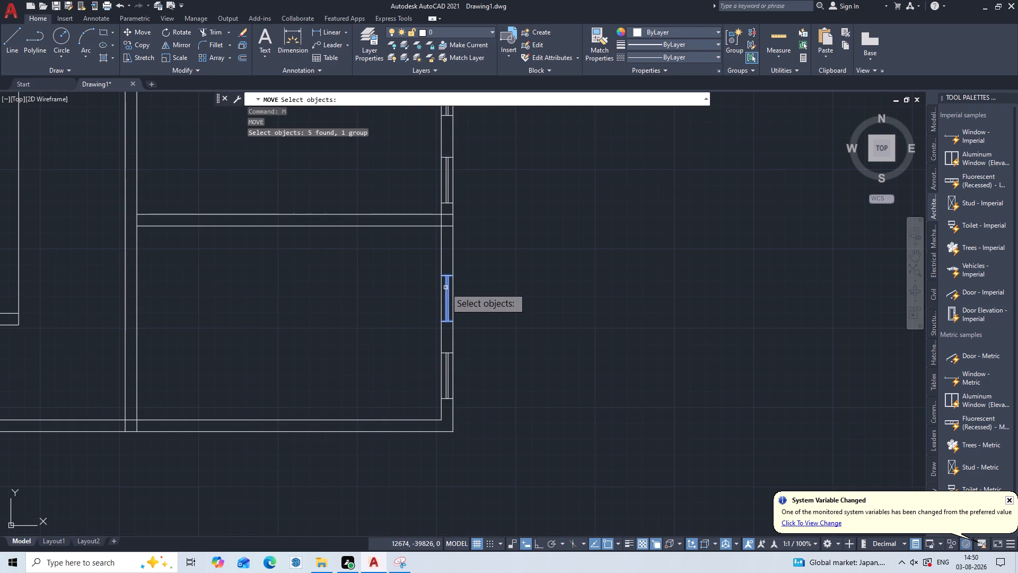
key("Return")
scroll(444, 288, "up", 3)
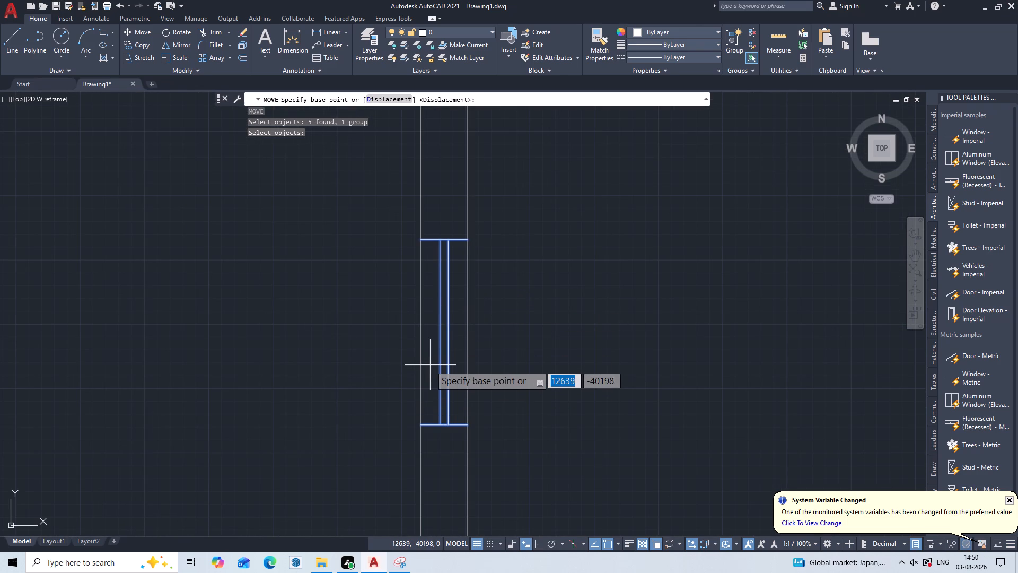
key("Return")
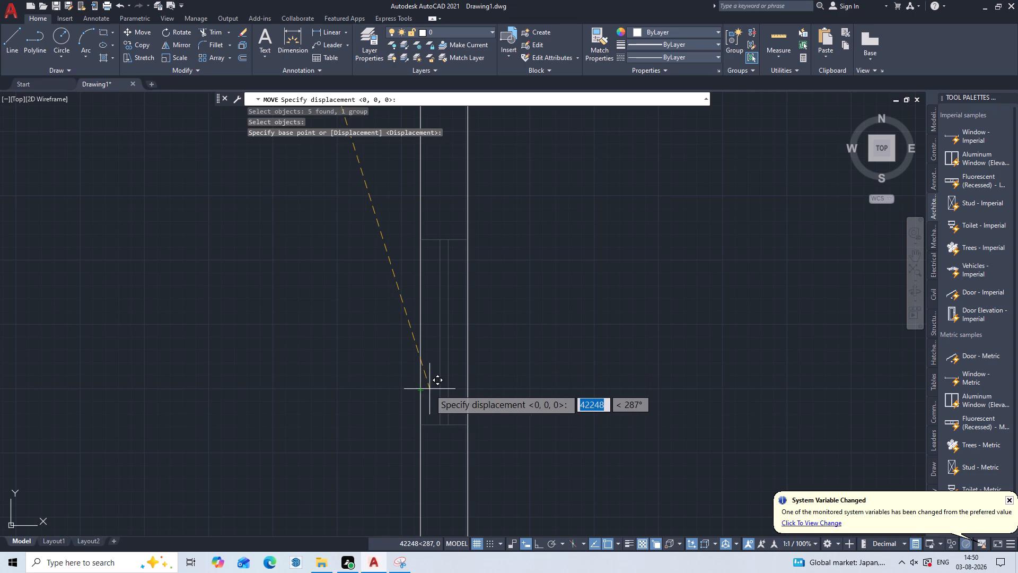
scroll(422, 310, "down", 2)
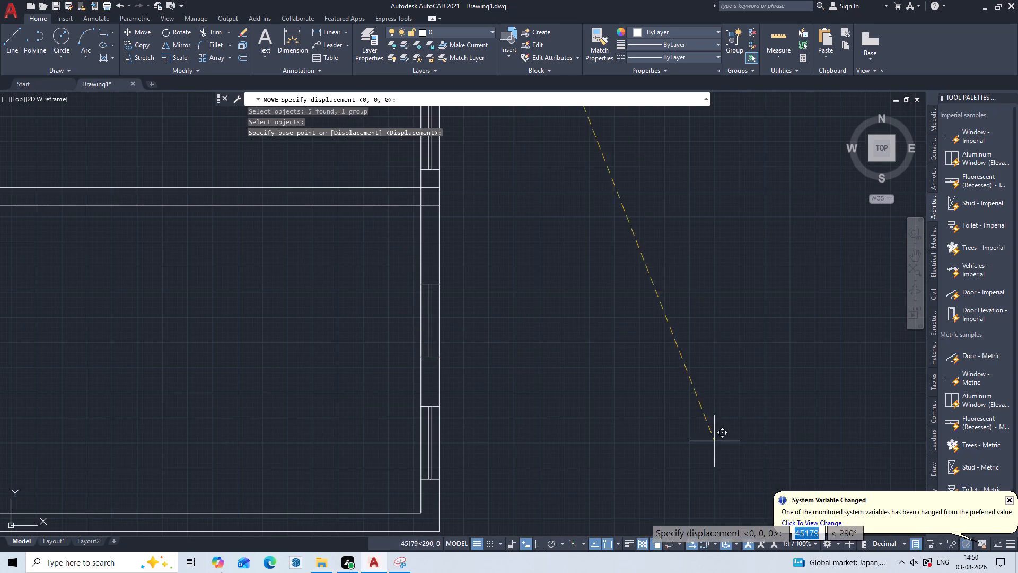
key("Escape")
Move the bottom room's upper window about 340 mm straight up along the right outer wall with Ortho on.
scroll(162, 303, "down", 3)
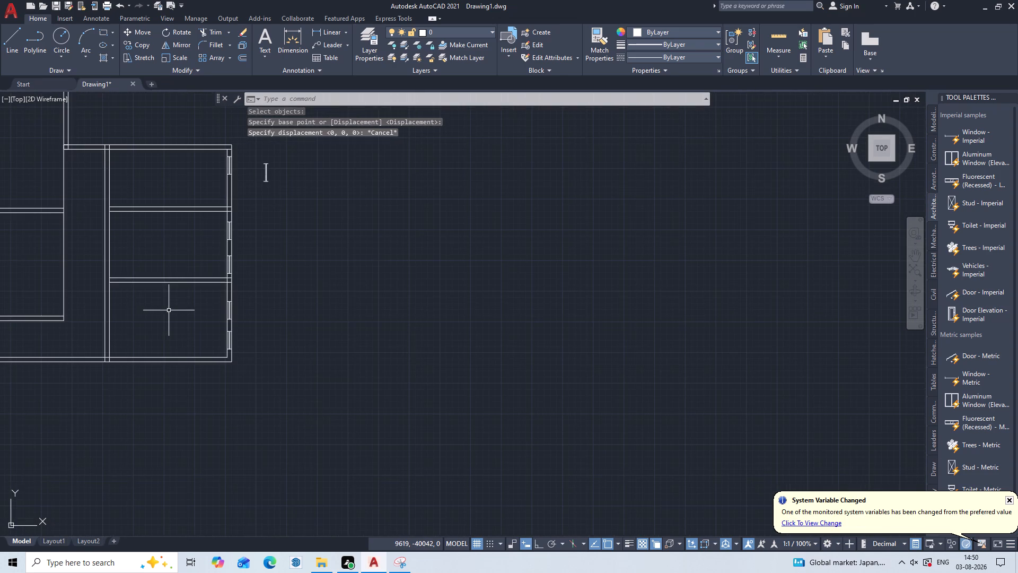
middle_click_drag(181, 309, 334, 344)
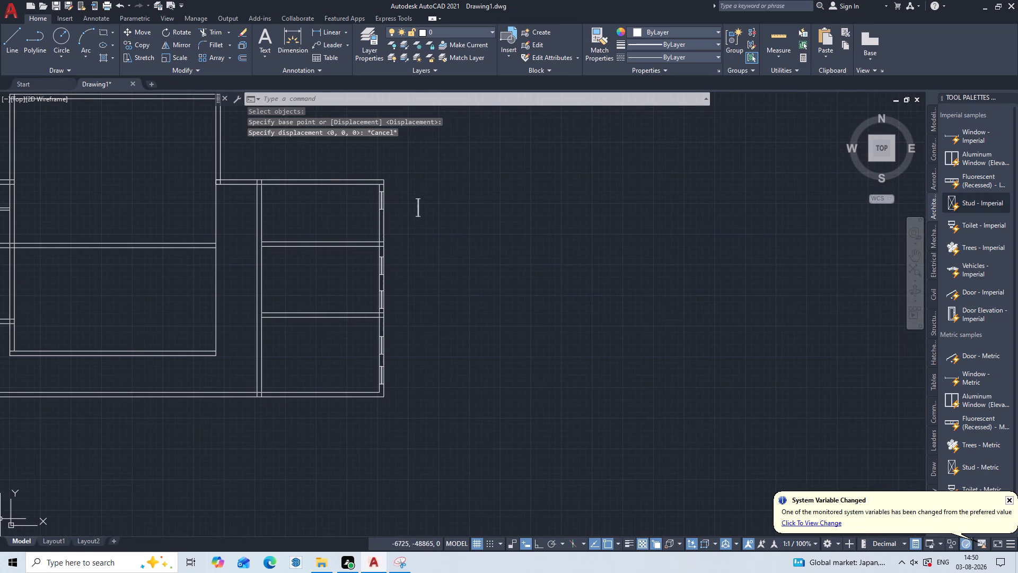
scroll(387, 310, "up", 3)
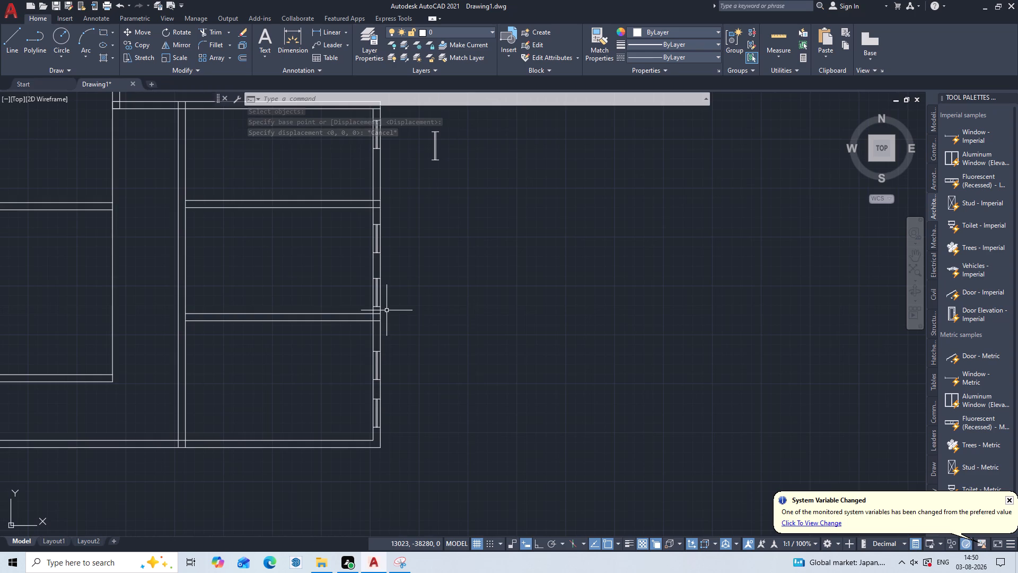
middle_click_drag(383, 312, 498, 206)
scroll(481, 232, "up", 4)
middle_click_drag(481, 235, 413, 75)
scroll(384, 215, "down", 1)
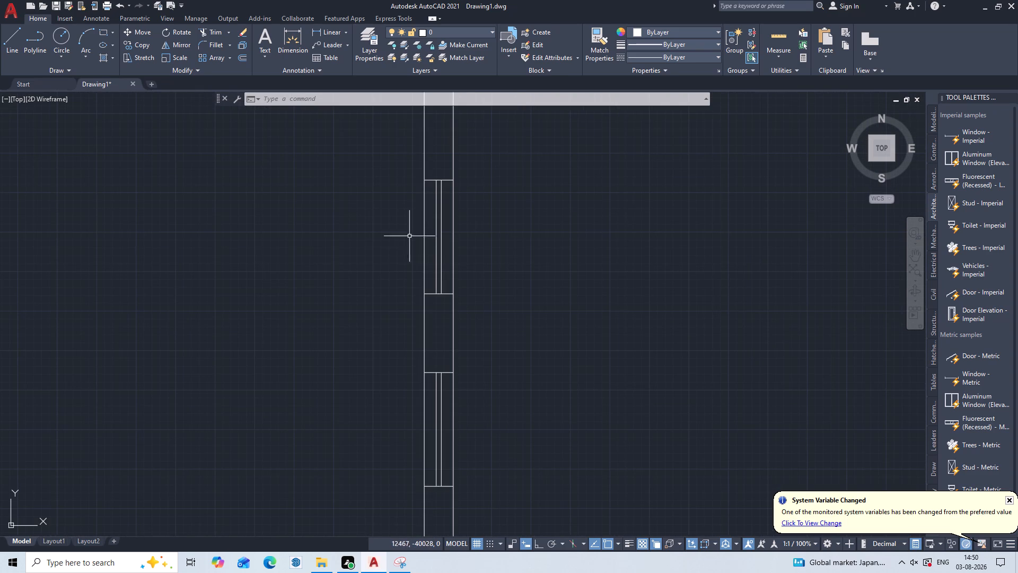
key("m")
key("Return")
left_click(437, 237)
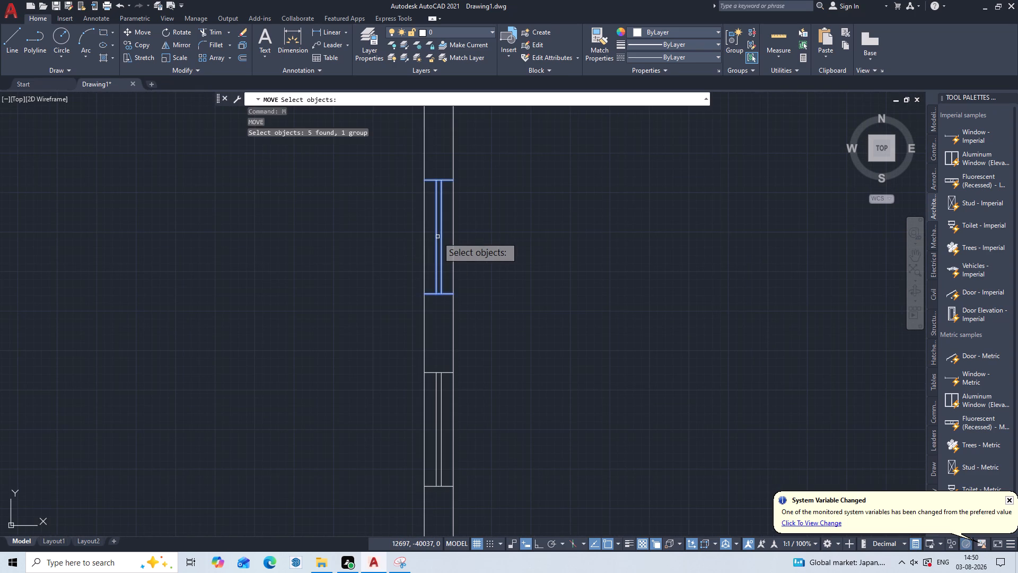
key("Return")
left_click(425, 292)
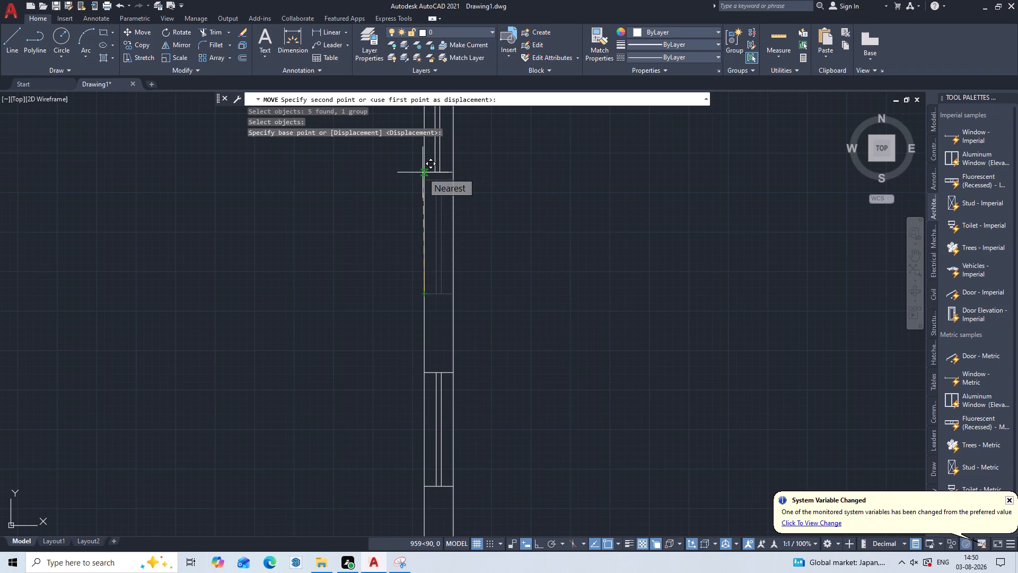
key("F8")
middle_click_drag(423, 172, 408, 308)
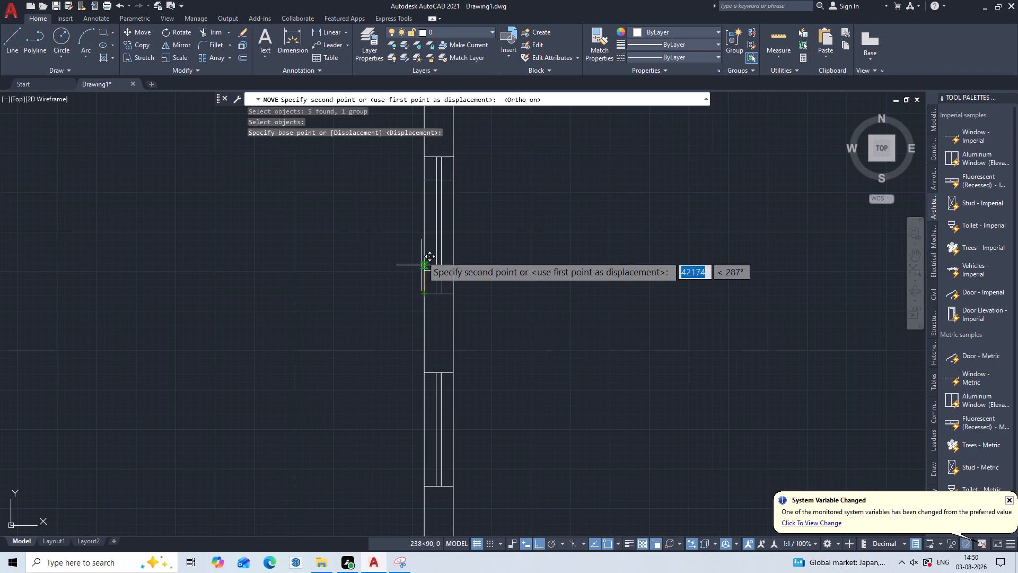
middle_click_drag(426, 223, 415, 379)
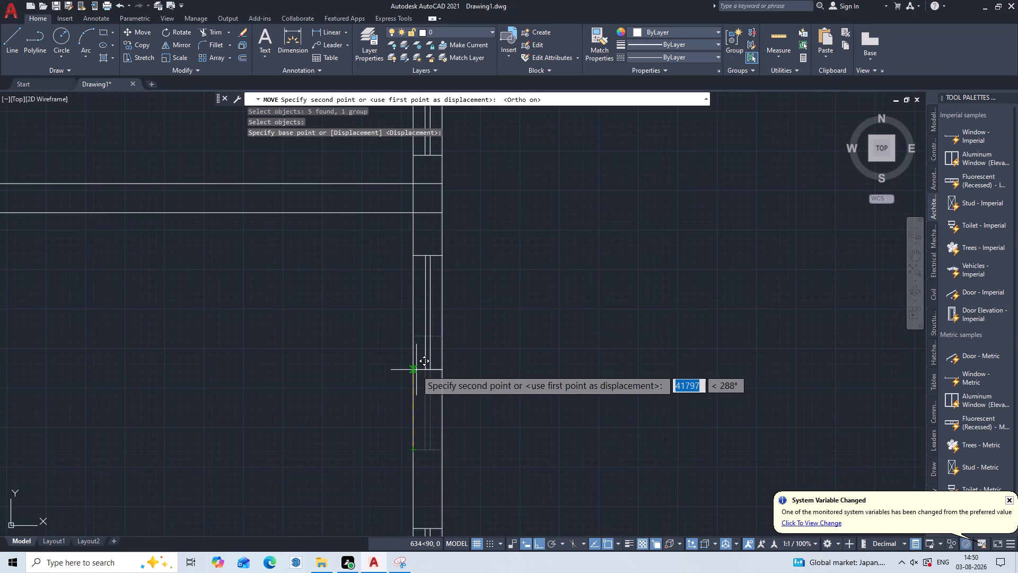
left_click(417, 408)
key("Escape")
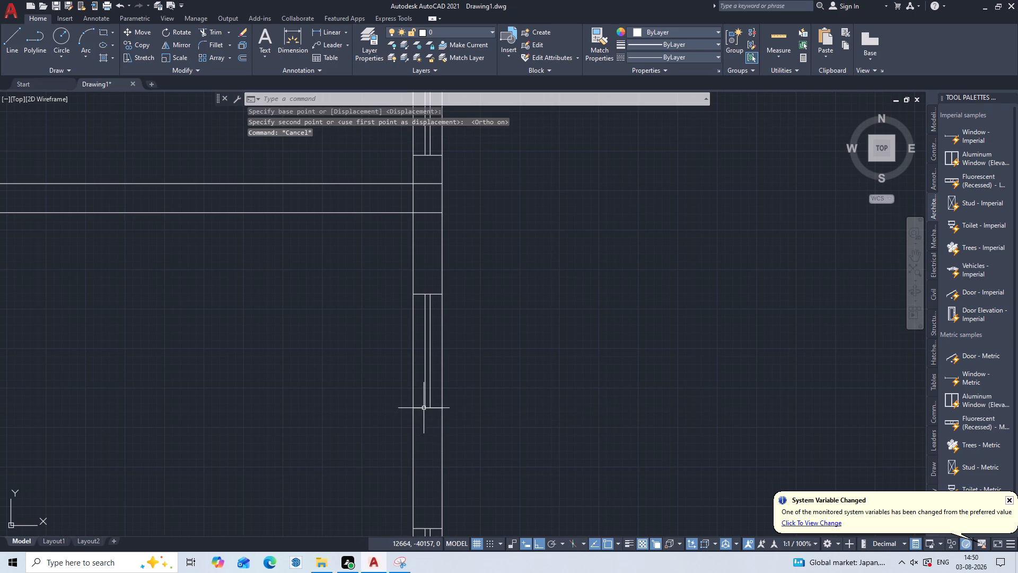
Move the lower window of the right block's bottom room about 320 mm straight up along the outer wall.
scroll(432, 403, "down", 2)
middle_click_drag(432, 403, 518, 261)
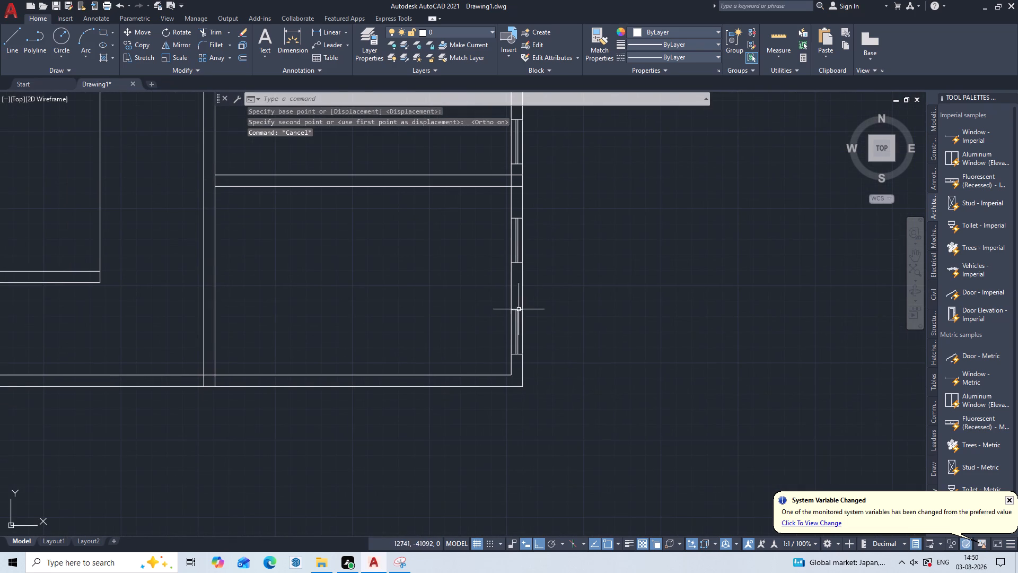
key("m")
key("Return")
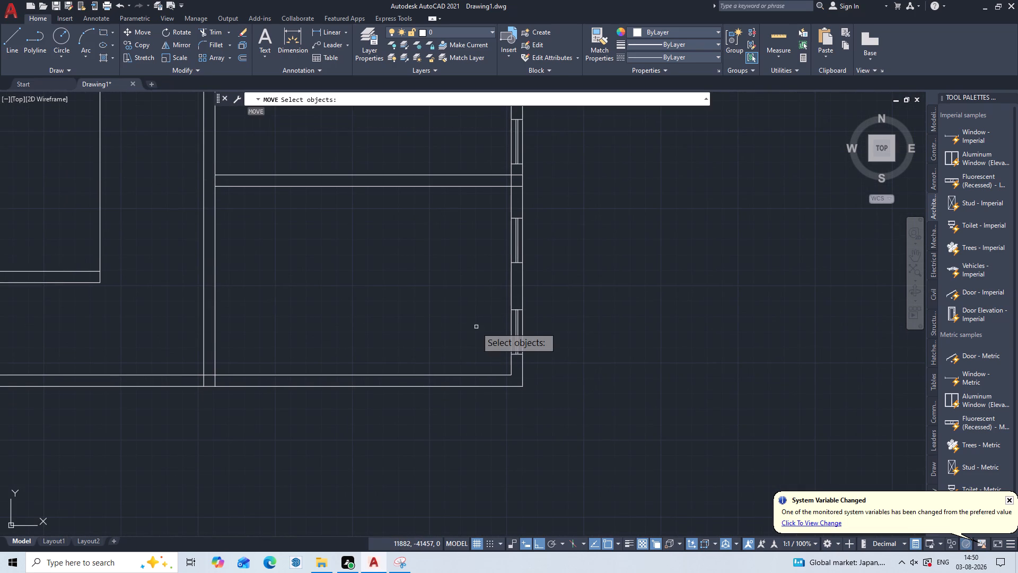
scroll(499, 325, "up", 2)
left_click(534, 351)
double_click(539, 351)
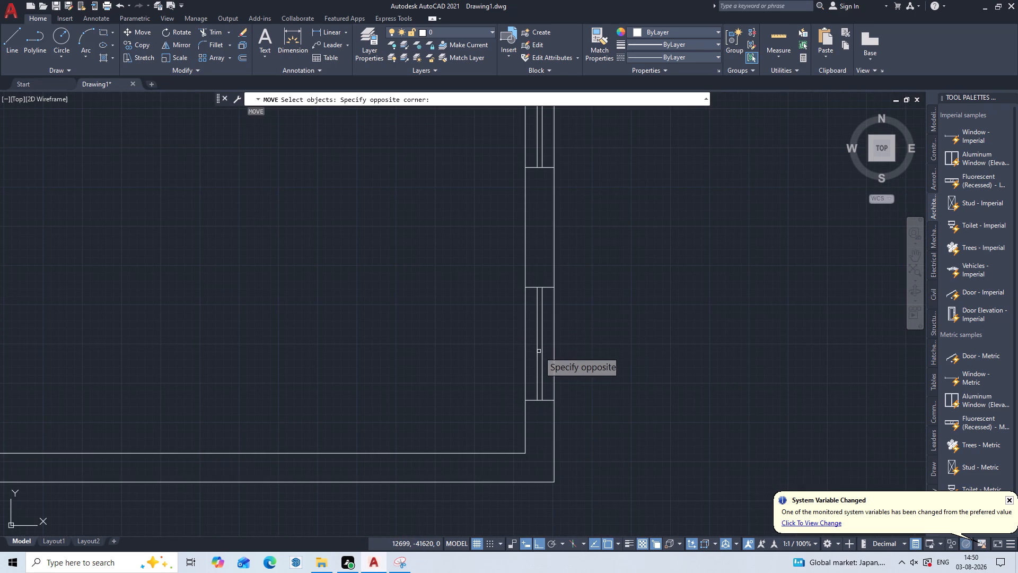
left_click(538, 352)
key("Return")
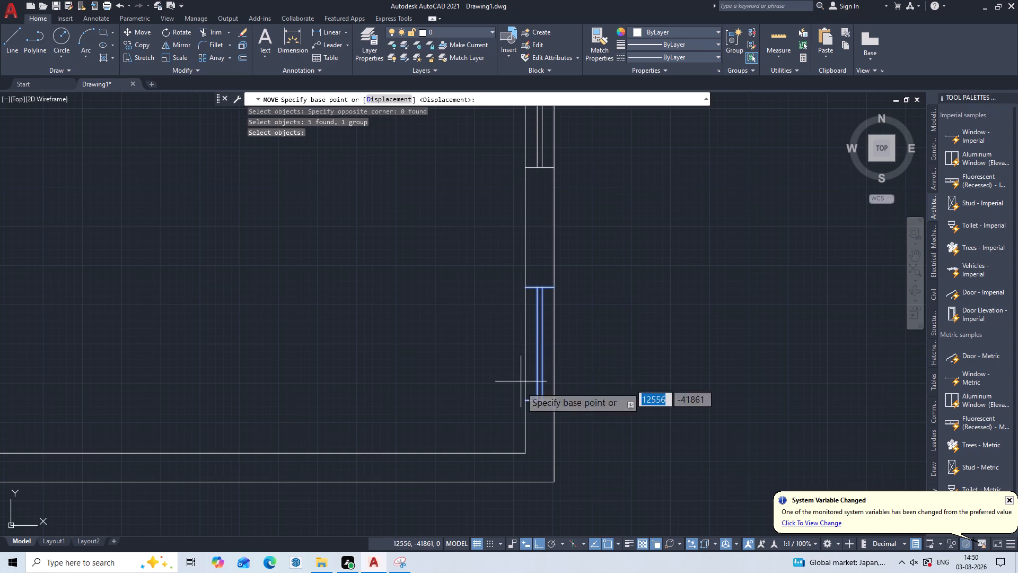
left_click(525, 405)
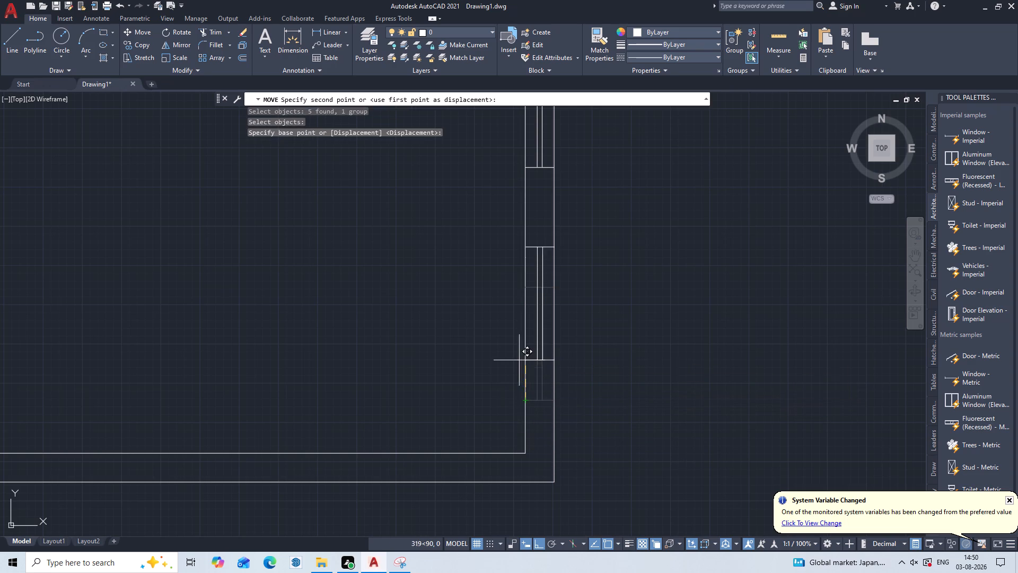
left_click(521, 360)
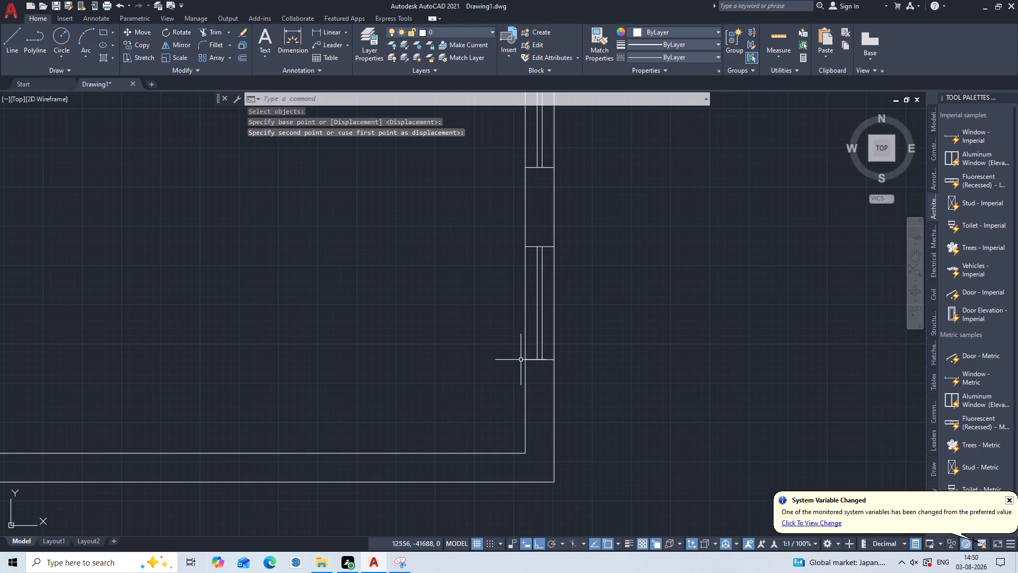
Move the window of the right block's top room about 530 mm straight down along the outer wall.
scroll(529, 377, "down", 1)
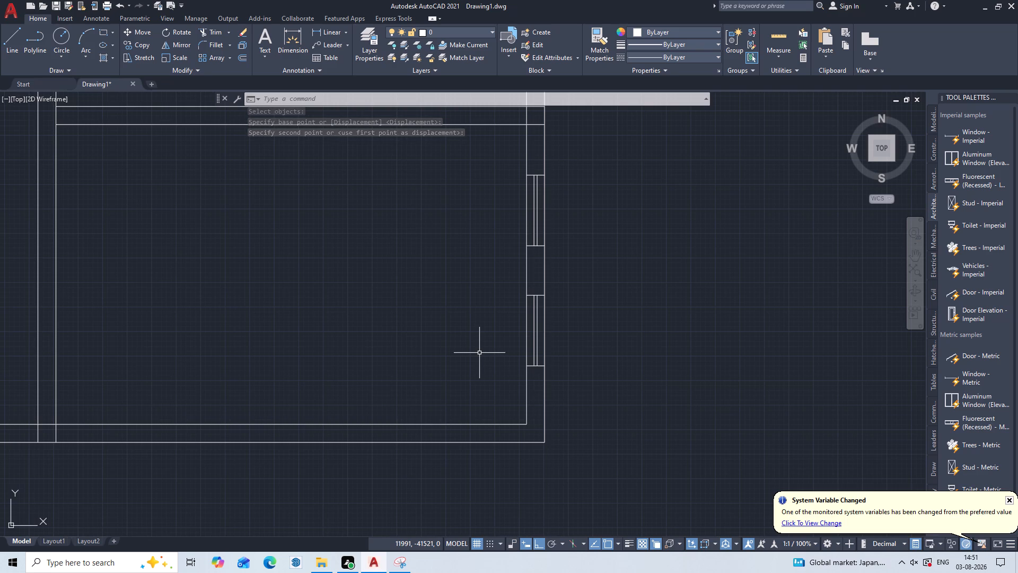
middle_click_drag(490, 317, 488, 410)
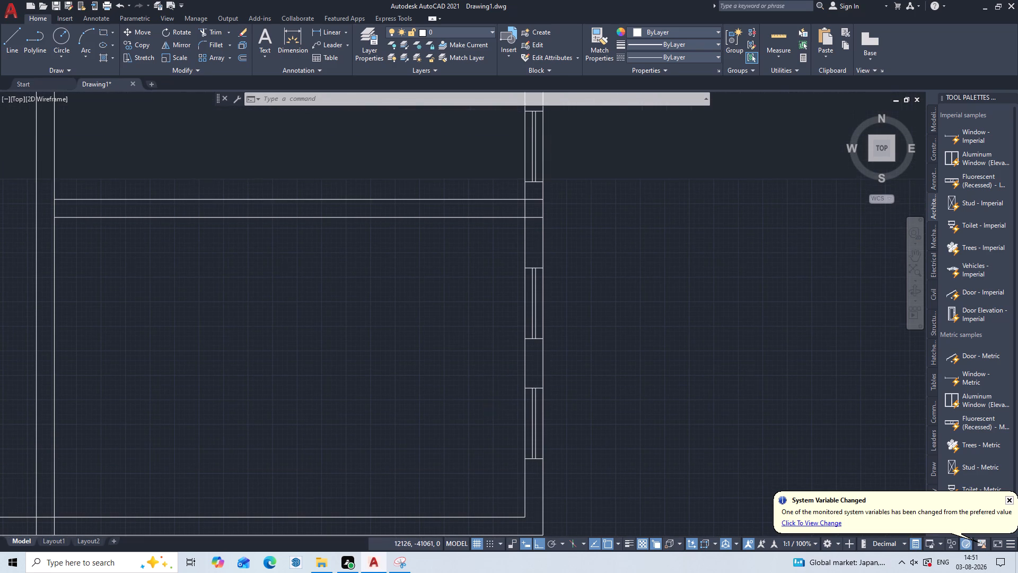
middle_click_drag(466, 238, 422, 402)
scroll(422, 281, "down", 1)
middle_click_drag(420, 279, 432, 293)
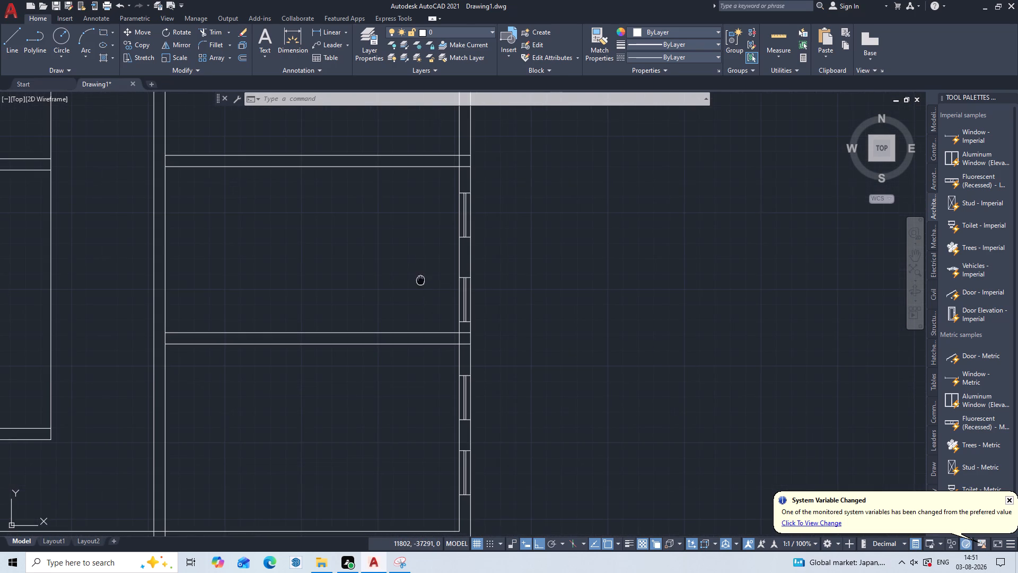
middle_click_drag(432, 293, 460, 413)
scroll(460, 406, "down", 1)
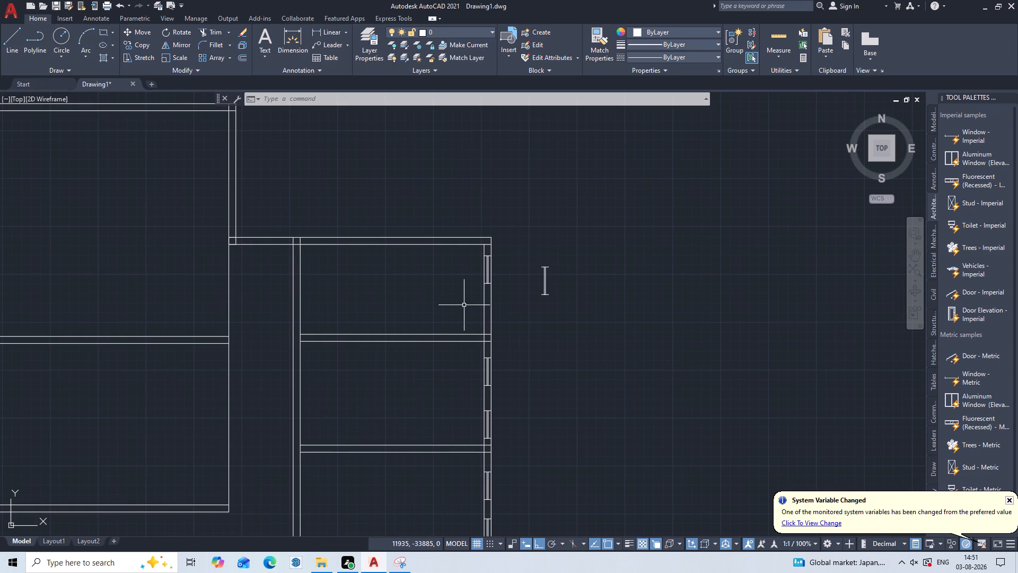
scroll(463, 291, "up", 3)
key("m")
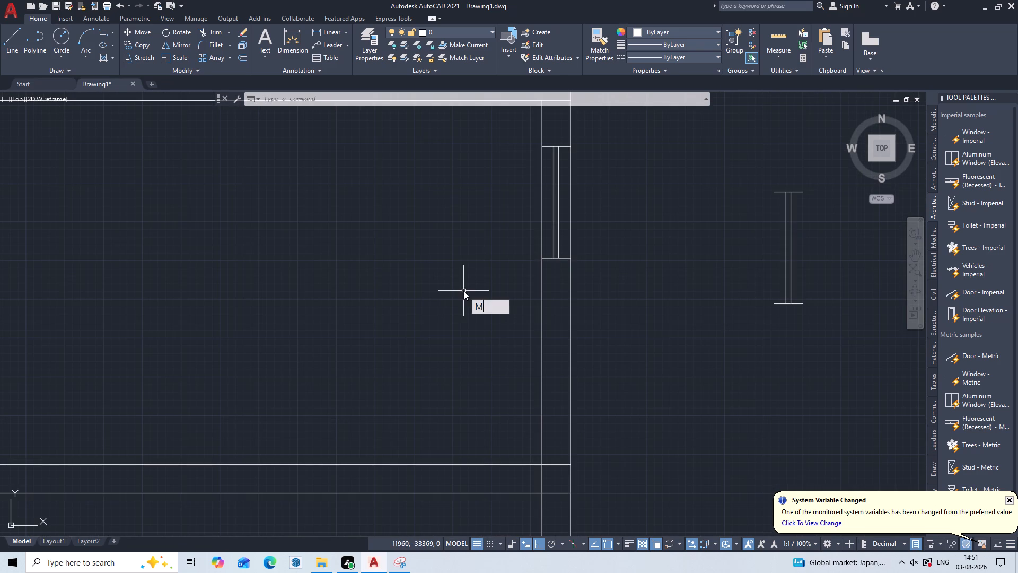
key("Return")
left_click(557, 249)
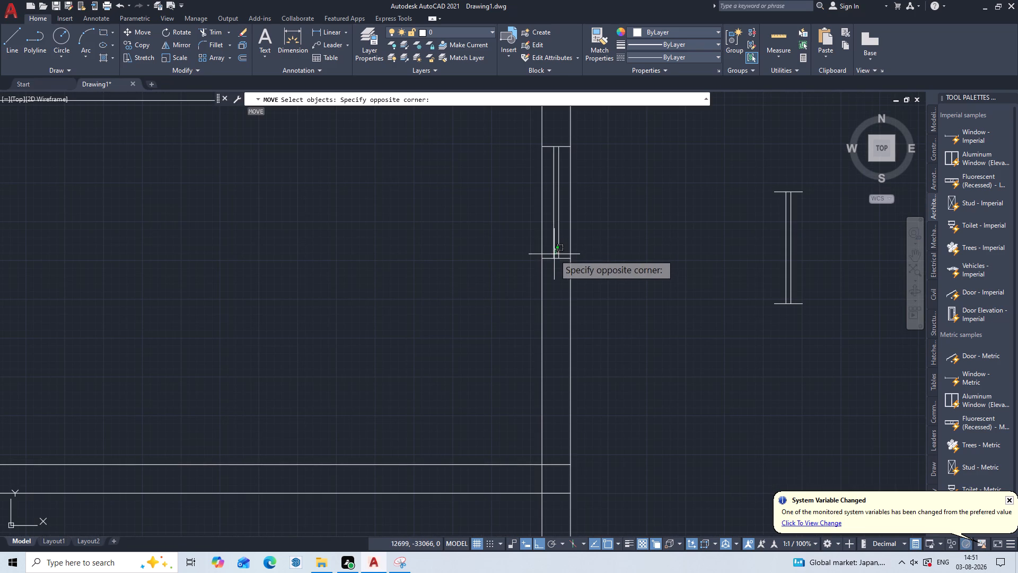
left_click(550, 265)
key("Return")
left_click(543, 262)
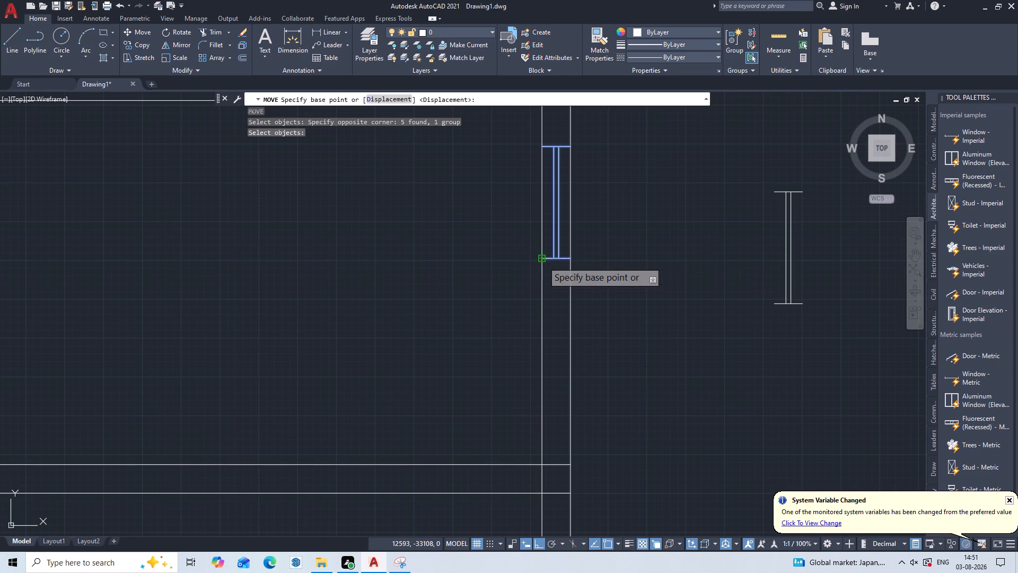
left_click(540, 324)
key("Escape")
Move the lower window of the right block's middle room about 450 mm straight up along the outer wall.
scroll(540, 324, "down", 2)
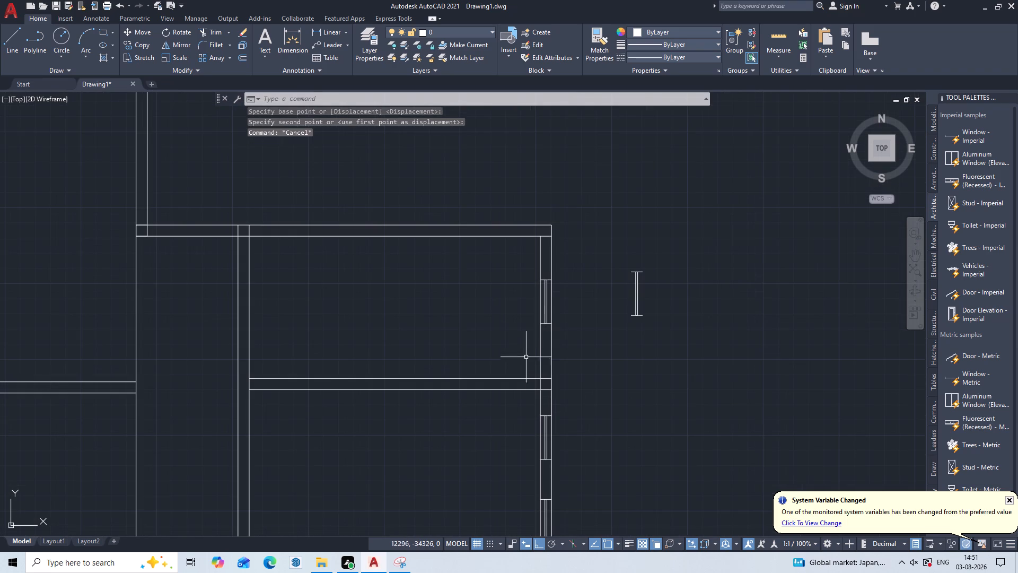
middle_click_drag(520, 362, 524, 282)
middle_click_drag(514, 342, 508, 240)
scroll(537, 343, "up", 2)
key("m")
key("Return")
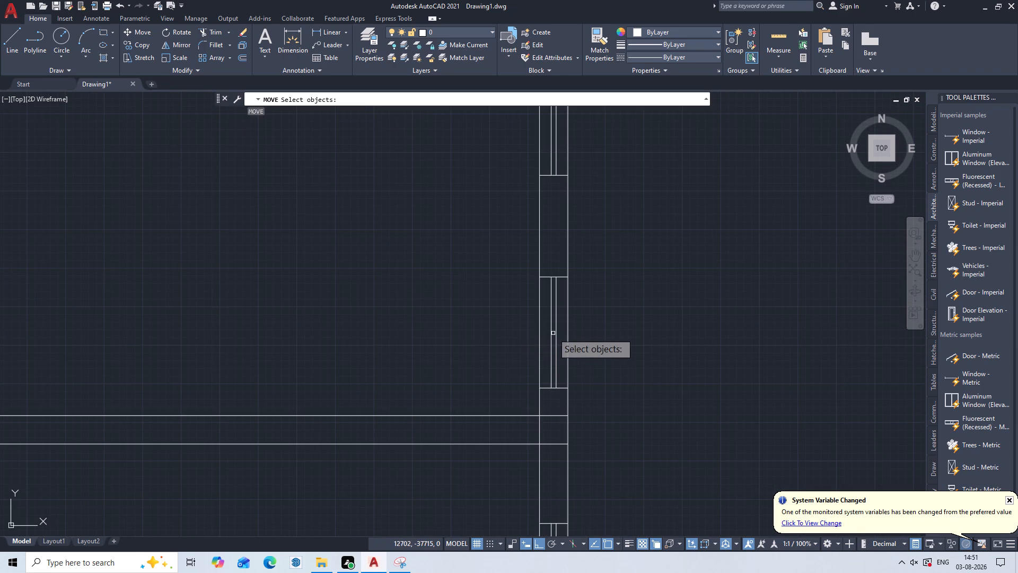
left_click(553, 333)
left_click(549, 337)
key("Return")
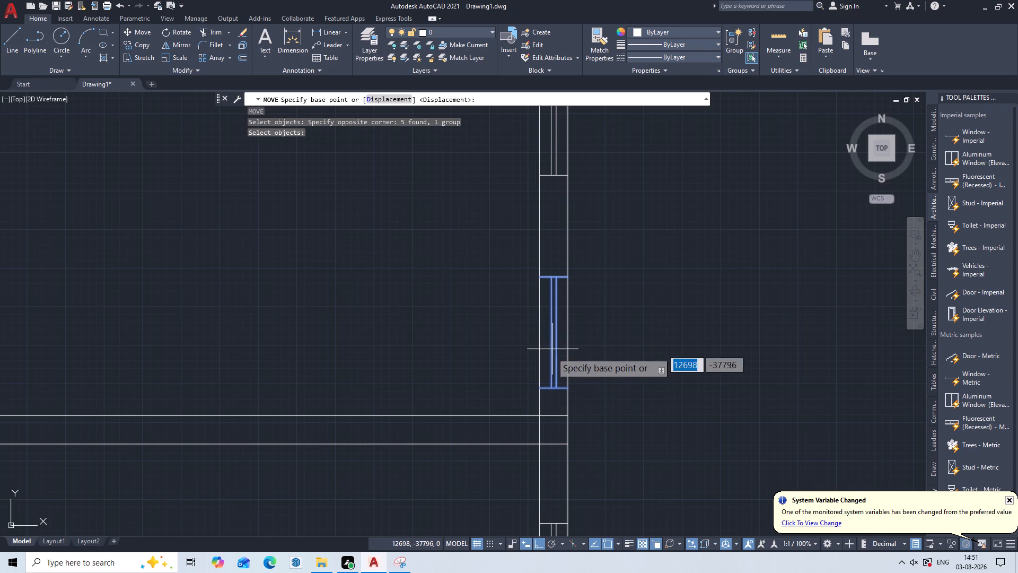
left_click(536, 388)
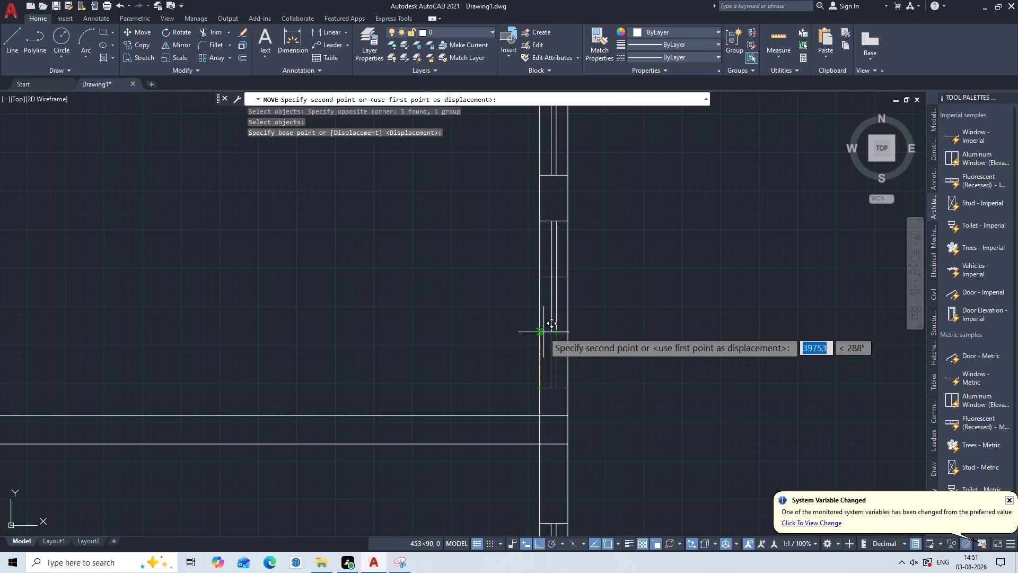
left_click(543, 332)
Move the upper window of the right block's middle room about 170 mm straight up along the outer wall.
scroll(540, 336, "down", 1)
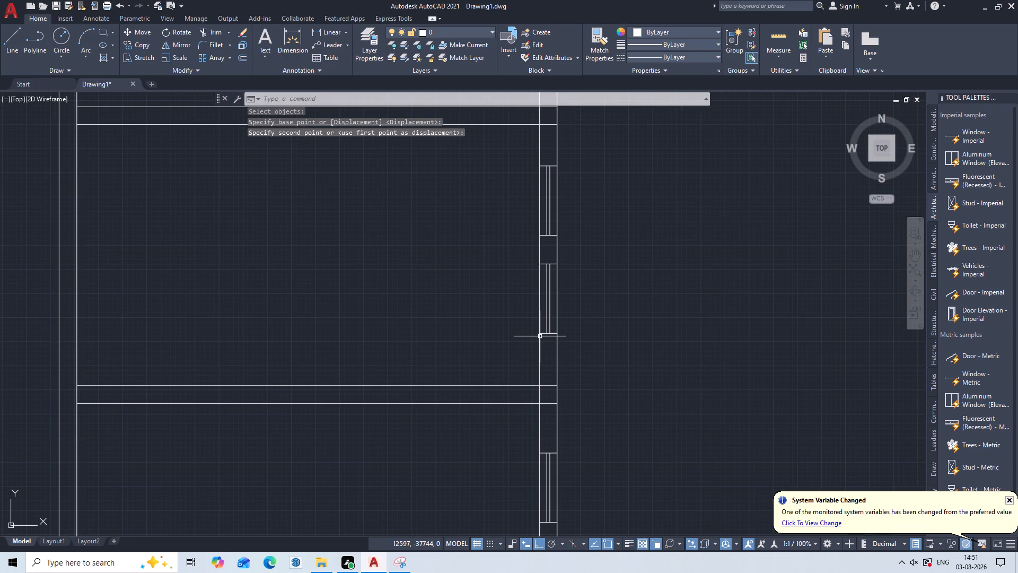
middle_click_drag(529, 303, 526, 349)
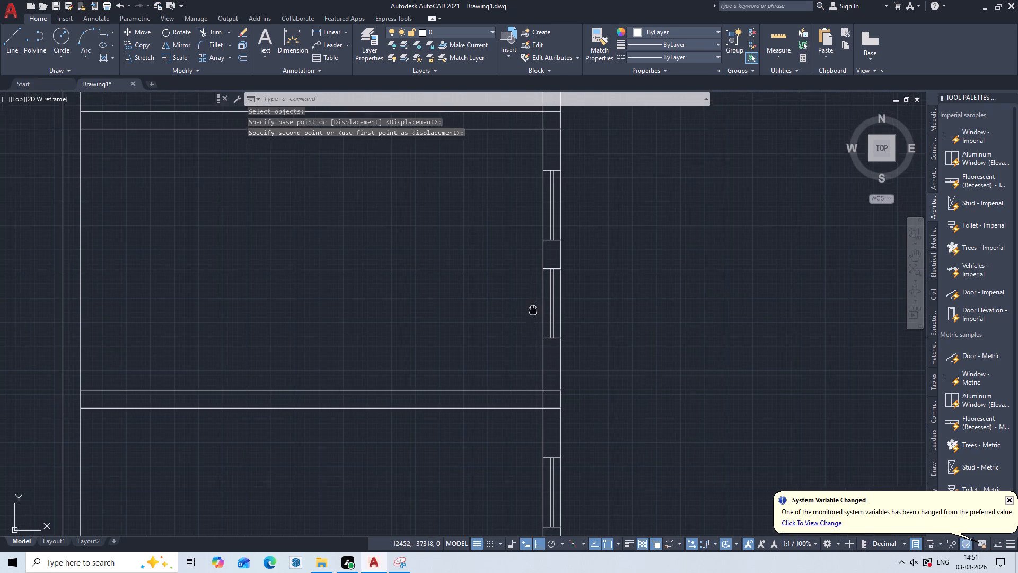
middle_click_drag(526, 349, 522, 361)
scroll(524, 298, "up", 2)
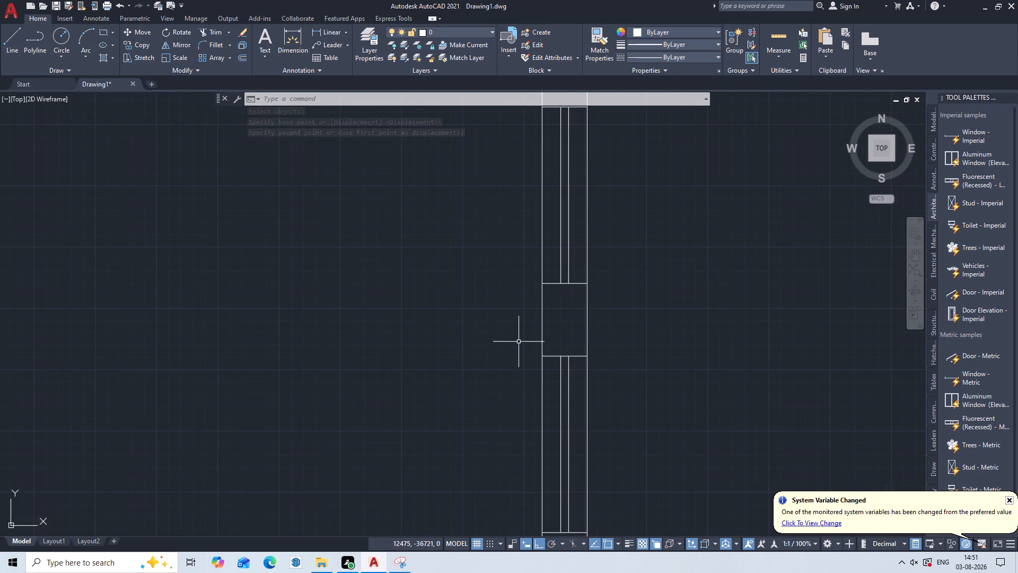
key("m")
key("Return")
left_click(581, 267)
left_click(549, 301)
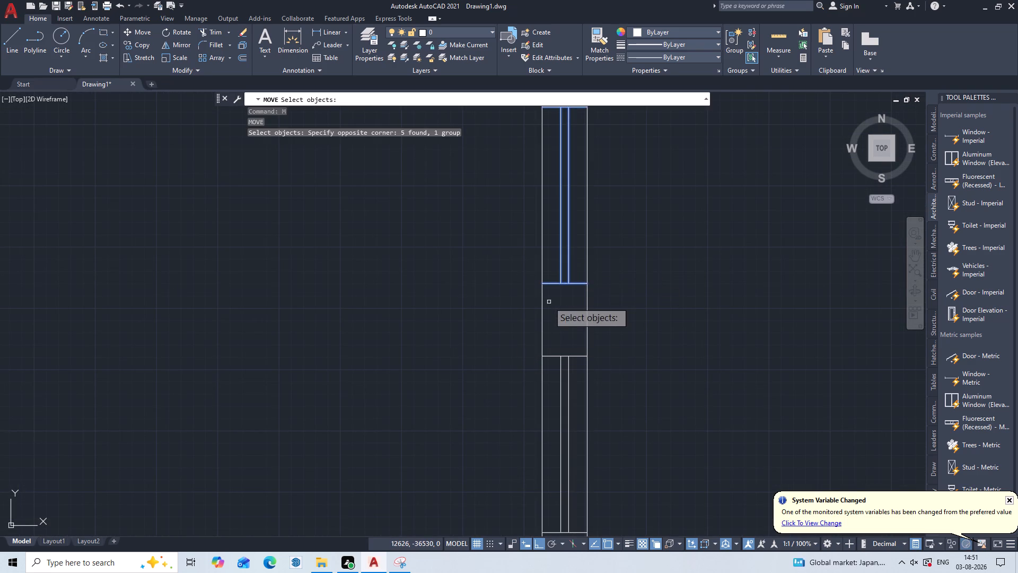
key("Return")
left_click(542, 286)
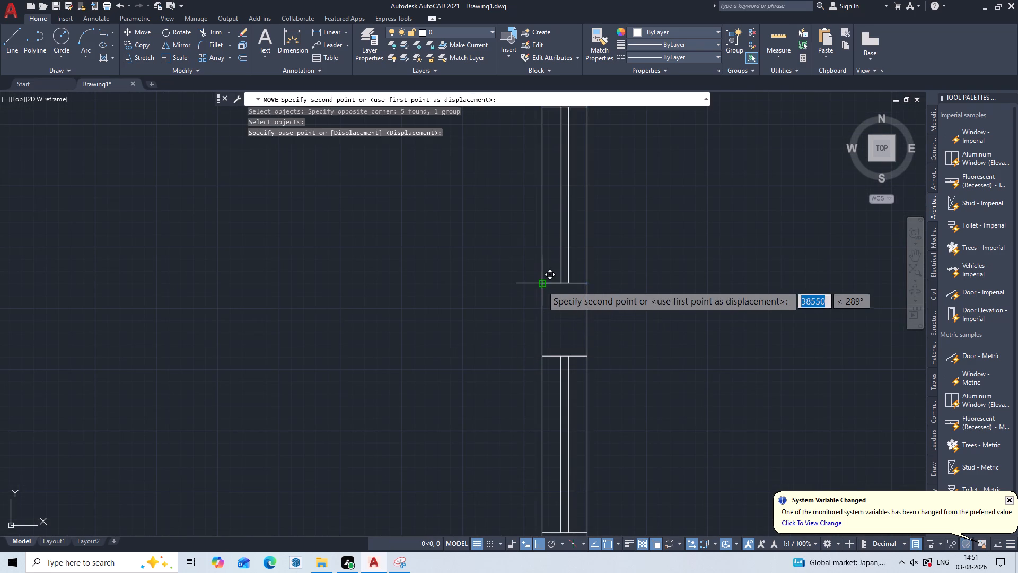
middle_click_drag(543, 269, 523, 445)
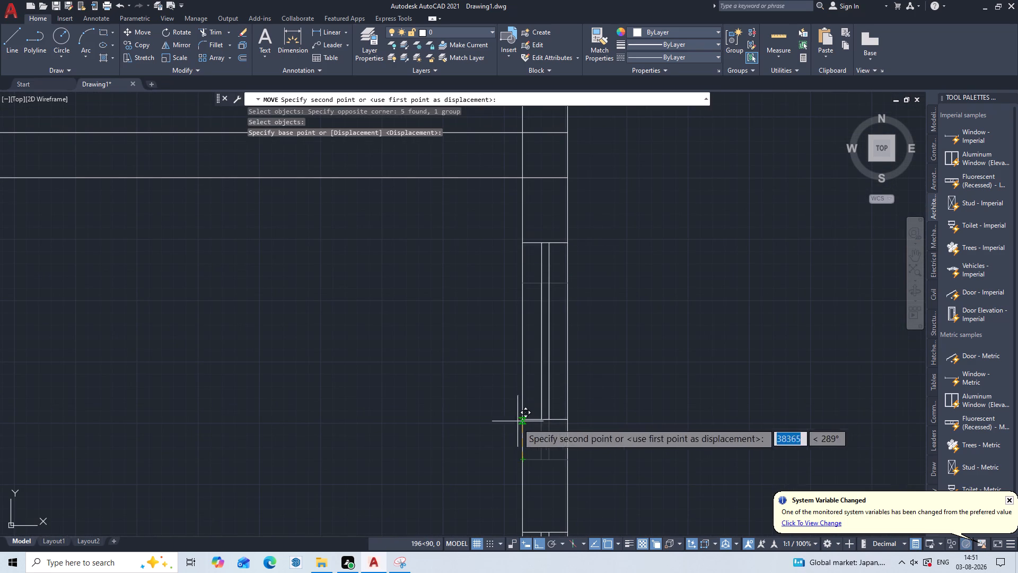
left_click(518, 426)
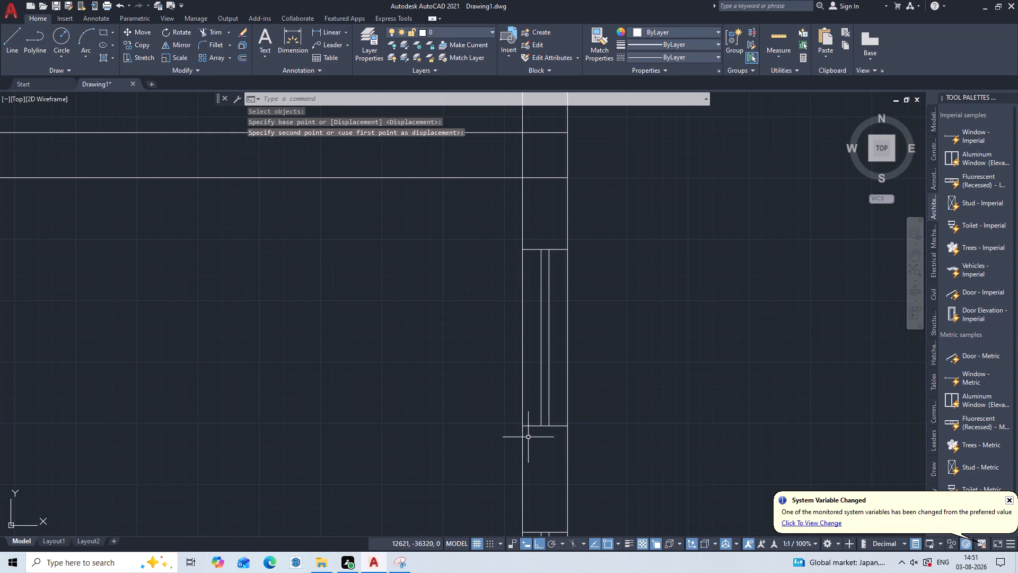
Move the middle room's lower window about 160 mm straight down along the right block's outer wall.
middle_click_drag(530, 437, 539, 270)
scroll(541, 279, "down", 1)
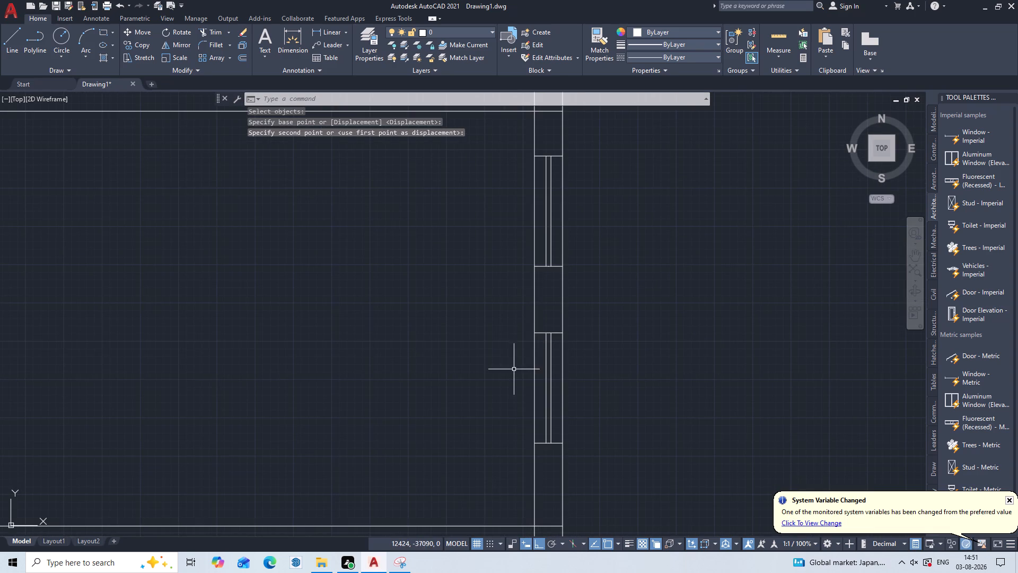
middle_click_drag(530, 331, 552, 192)
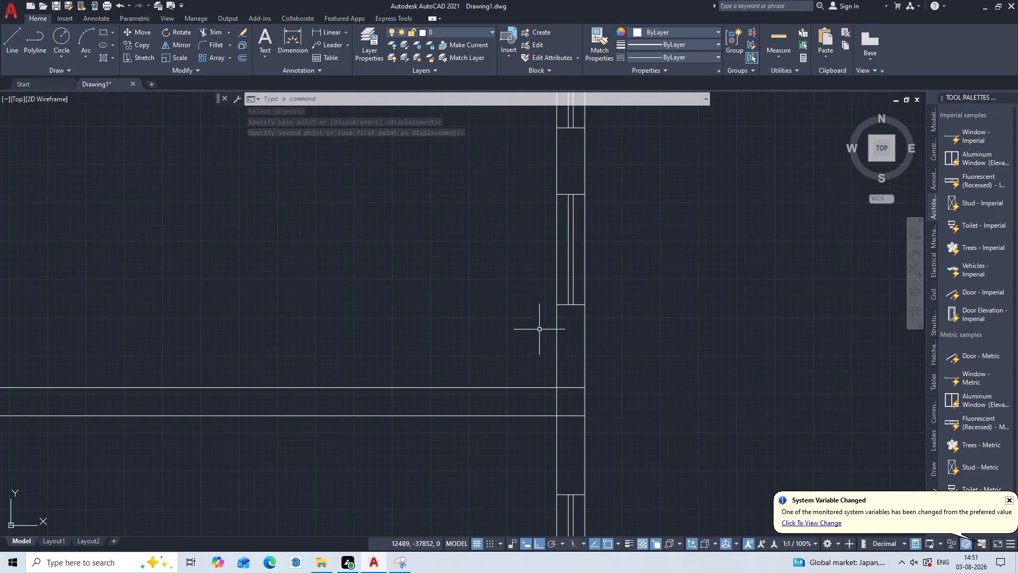
key("m")
key("Return")
left_click(575, 296)
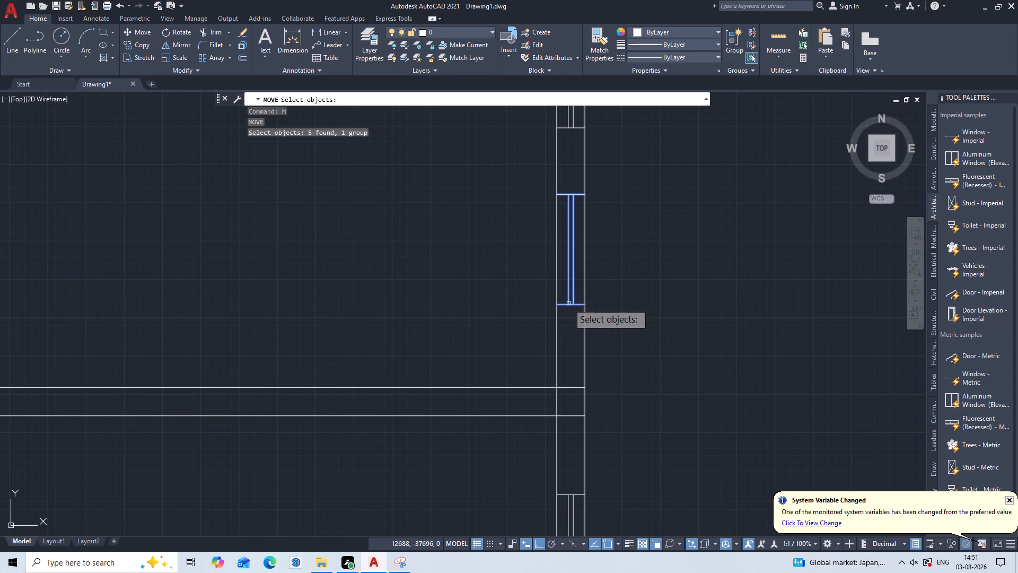
key("Return")
left_click_drag(554, 307, 556, 315)
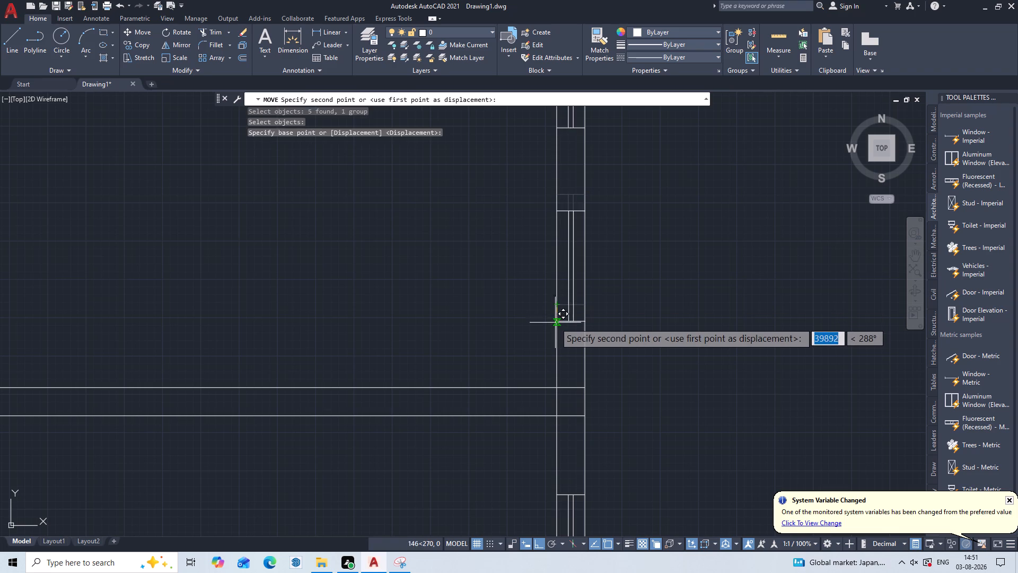
left_click(555, 325)
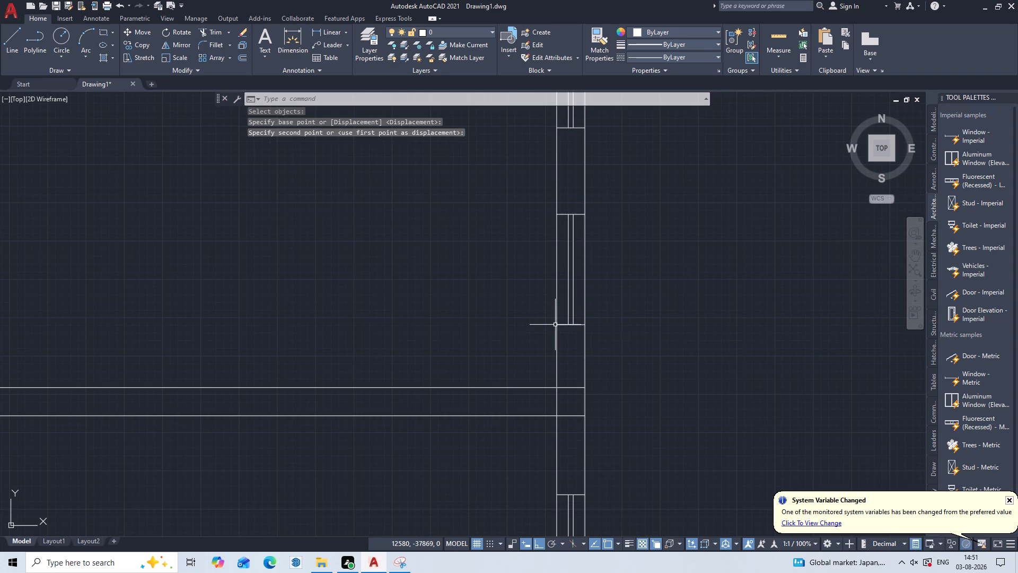
key("Escape")
Trim away both lines of the right block's lower horizontal partition between the corridor wall and the outer wall's inner face.
scroll(516, 403, "down", 1)
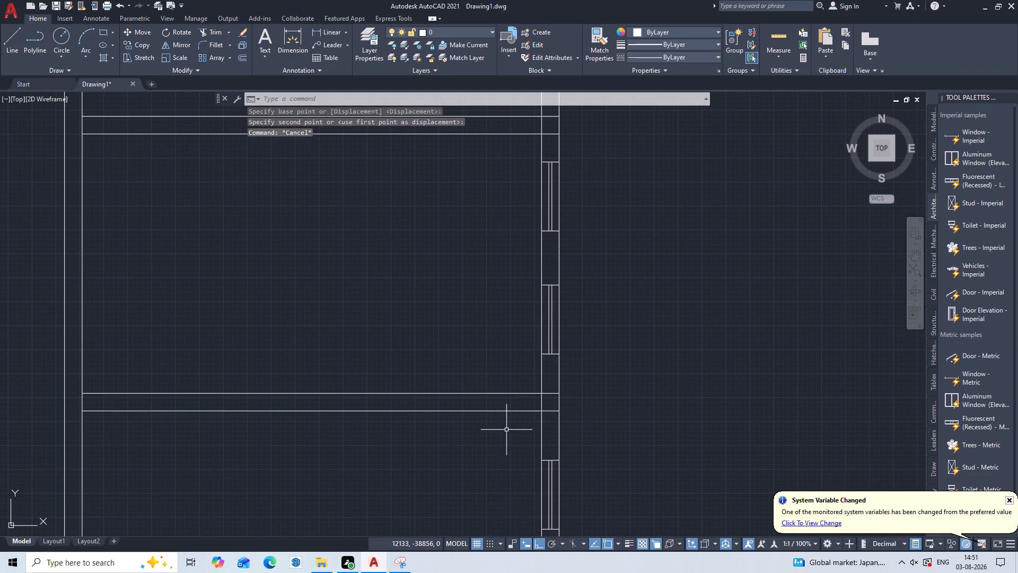
middle_click_drag(506, 431, 540, 248)
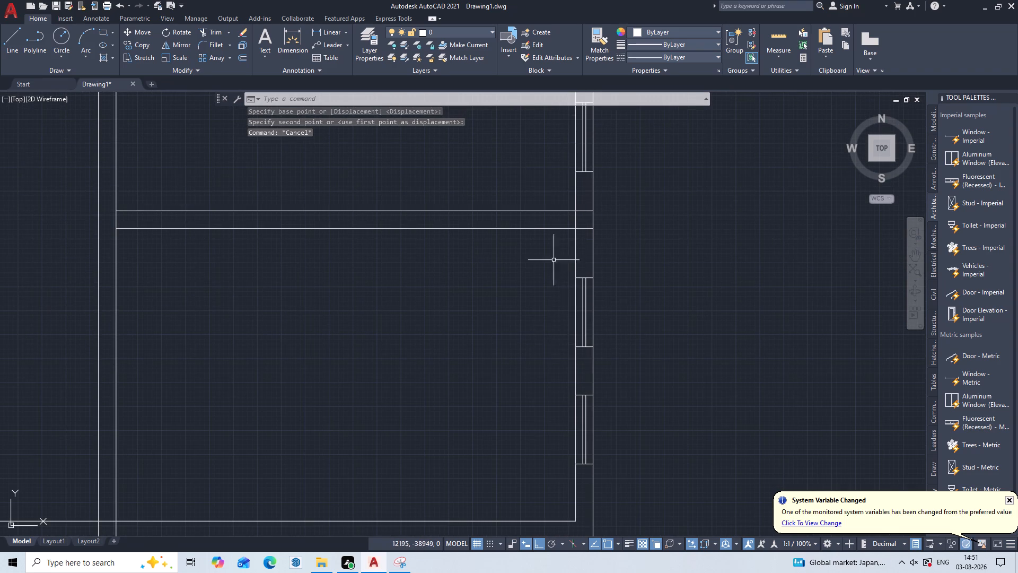
middle_click_drag(534, 363, 531, 243)
scroll(530, 246, "down", 1)
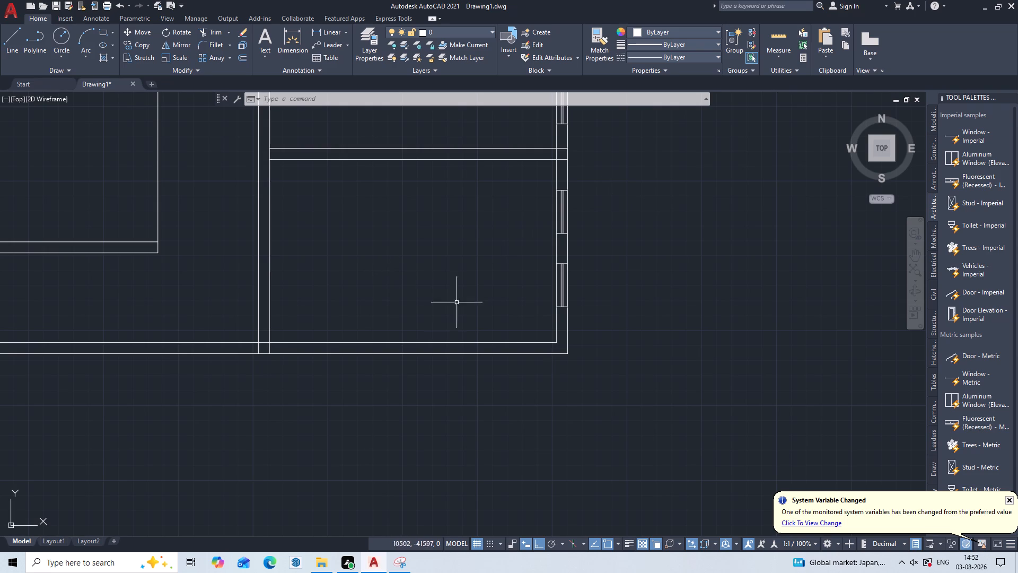
key("t")
key("r")
key("Return")
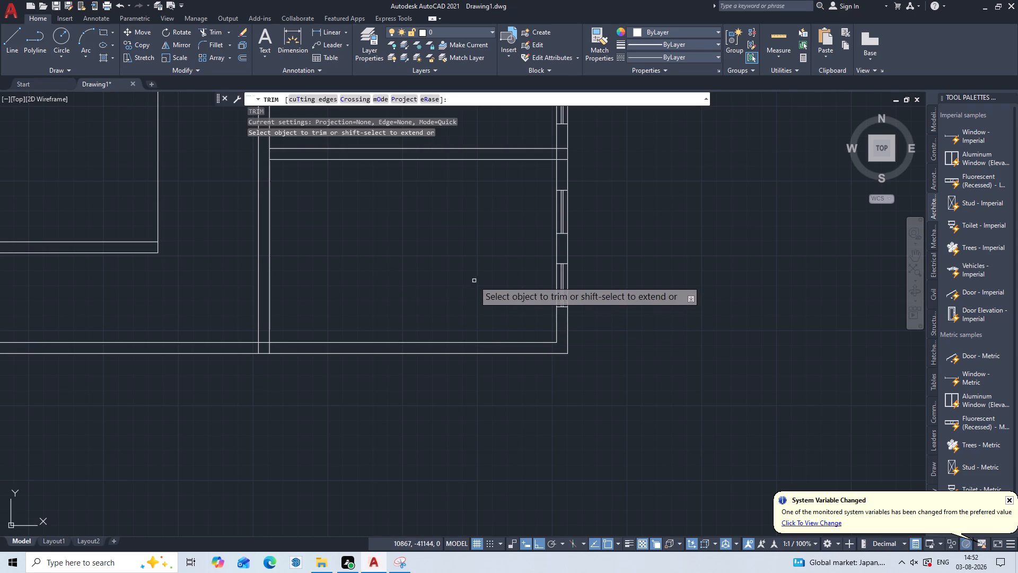
left_click(485, 131)
left_click(465, 201)
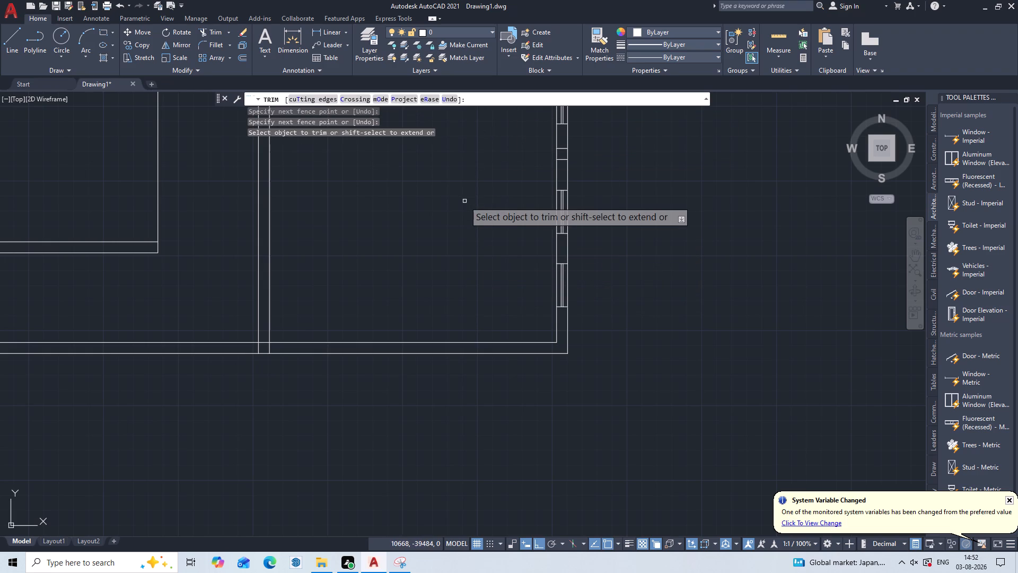
Trim away both lines of the right block's upper horizontal partition between the corridor wall and the outer wall's inner face.
middle_click_drag(463, 203, 396, 350)
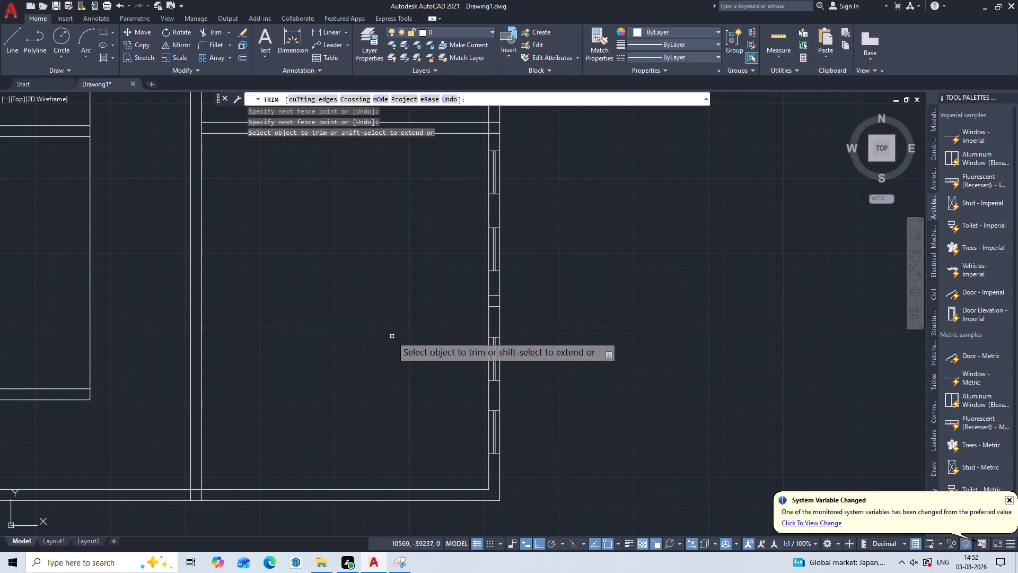
middle_click_drag(408, 241, 460, 370)
left_click(460, 230)
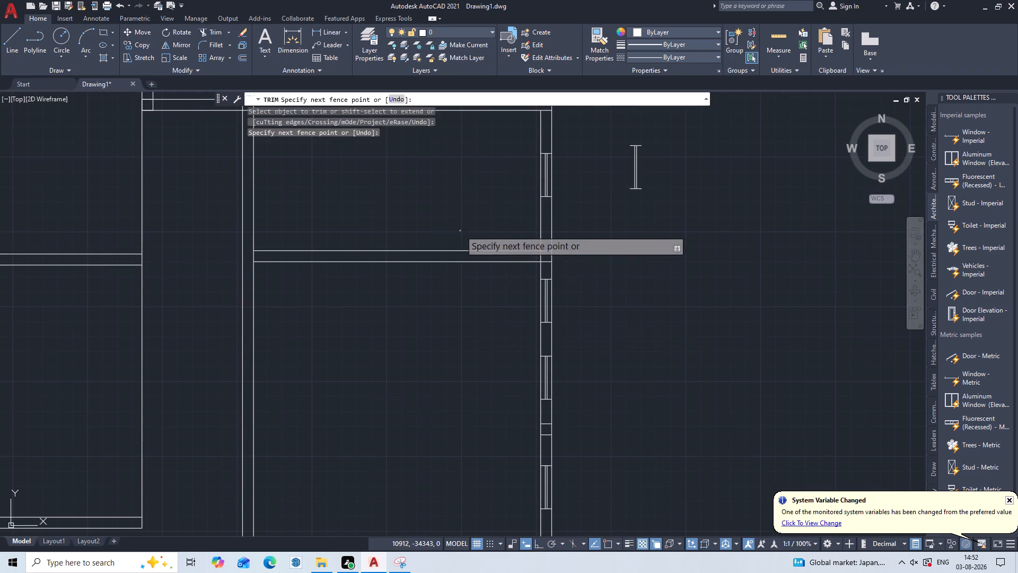
left_click(420, 308)
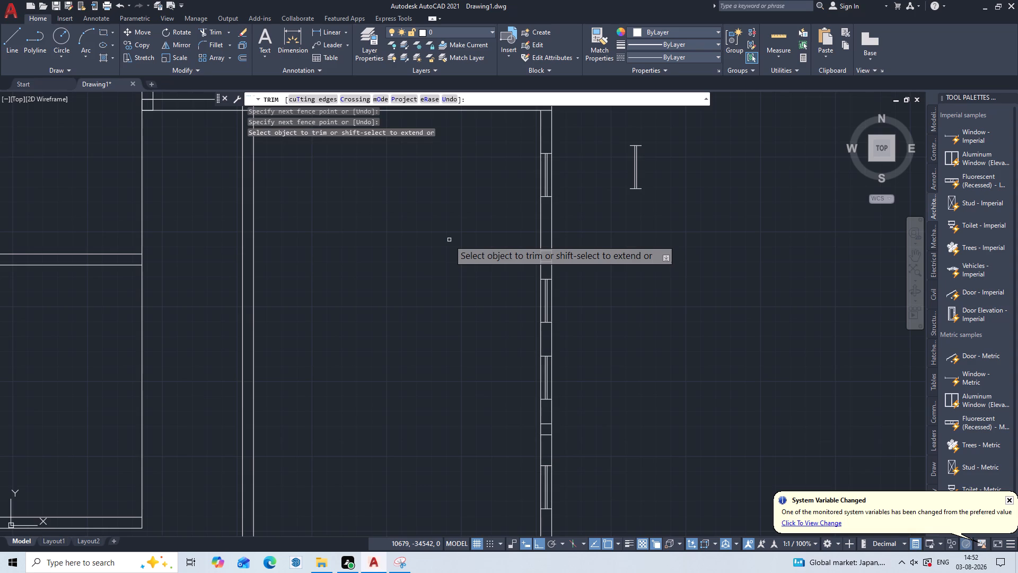
middle_click_drag(449, 240, 466, 384)
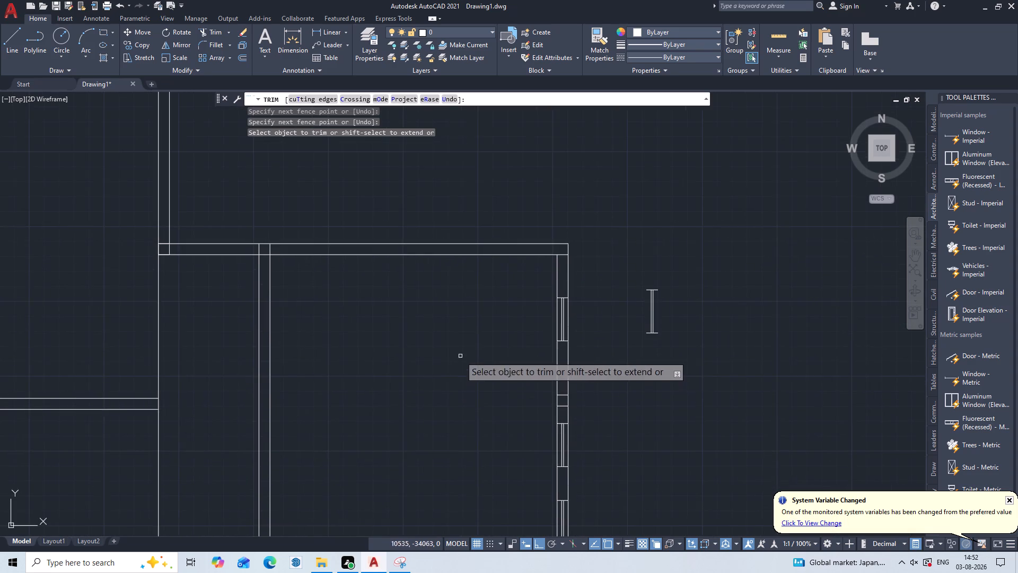
scroll(463, 356, "down", 2)
middle_click_drag(448, 375, 500, 225)
key("Escape")
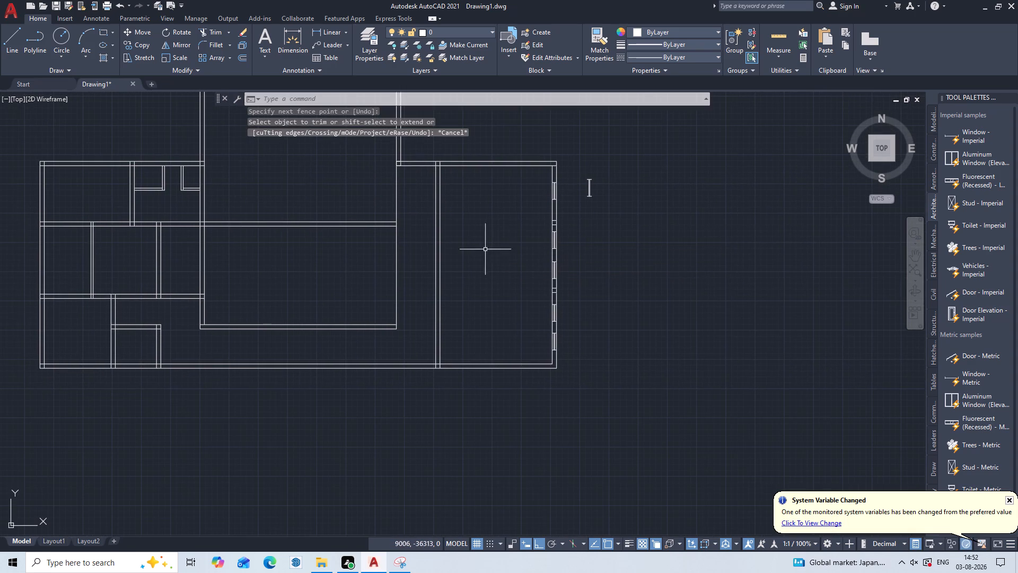
Examine the right block, the corridor beside it and the central hall's walls, especially the corner where the hall meets the right block.
scroll(533, 271, "up", 1)
middle_click_drag(533, 271, 477, 320)
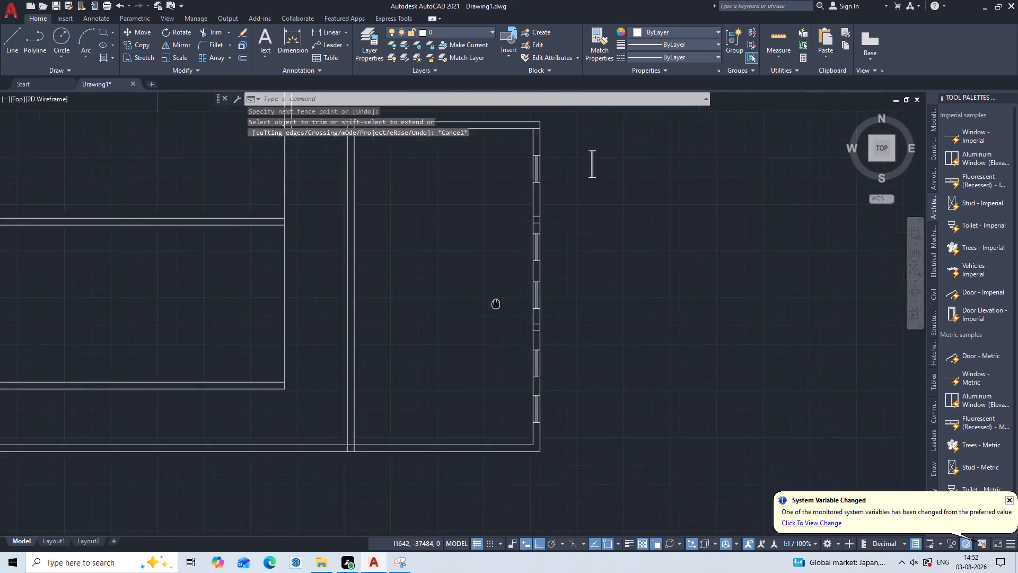
middle_click_drag(477, 320, 457, 343)
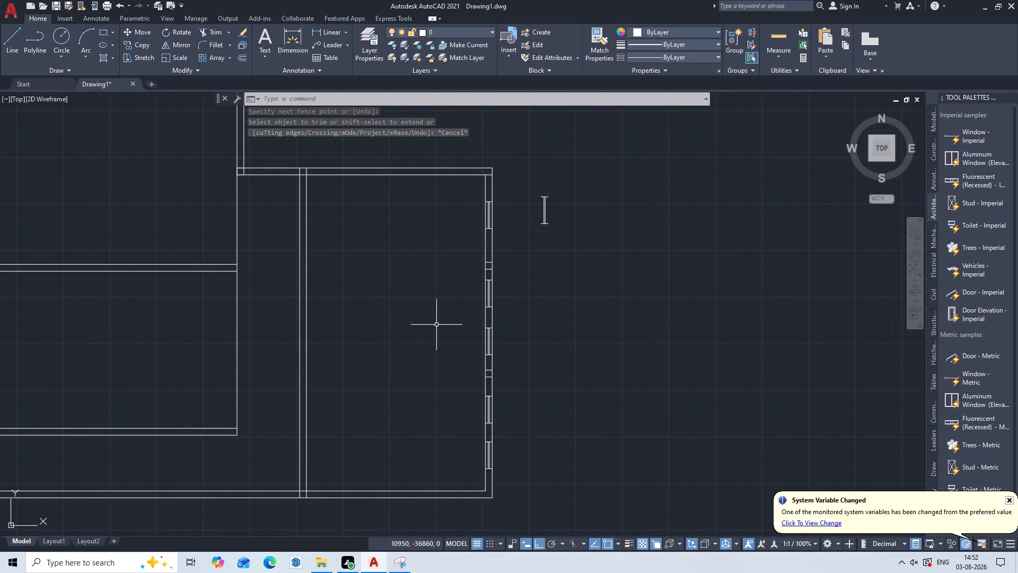
middle_click_drag(436, 325, 555, 307)
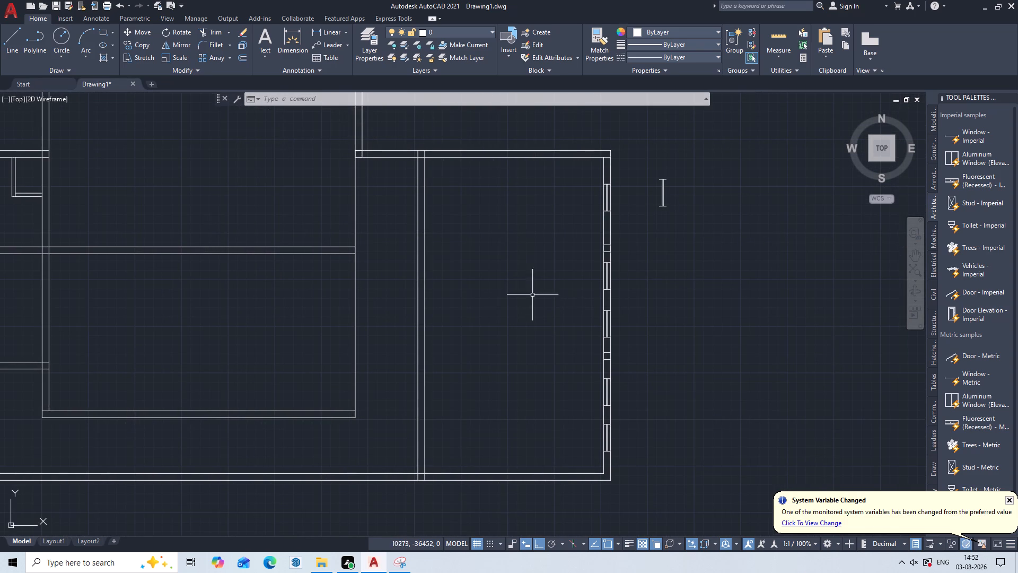
middle_click_drag(497, 283, 607, 265)
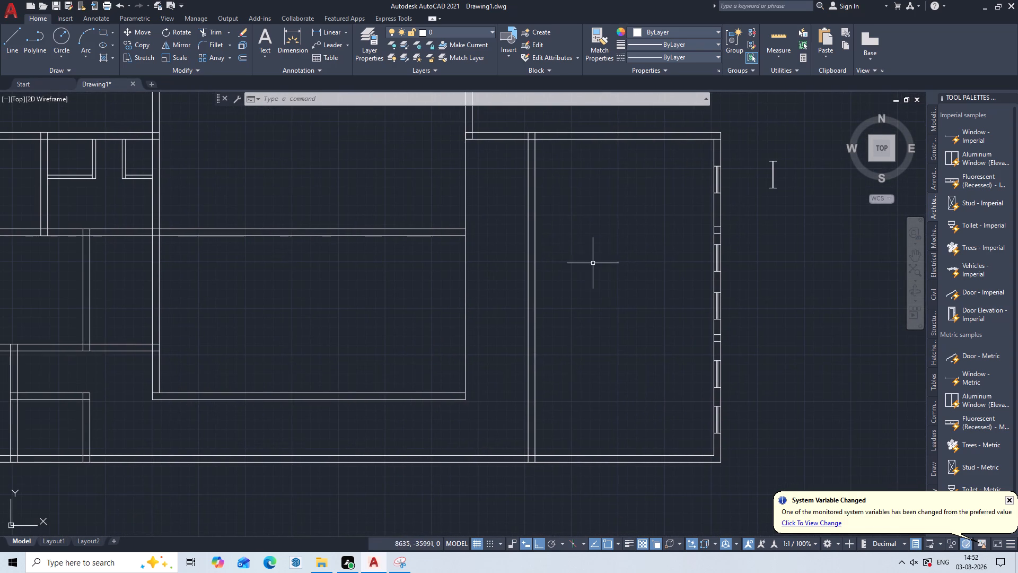
middle_click_drag(508, 266, 551, 297)
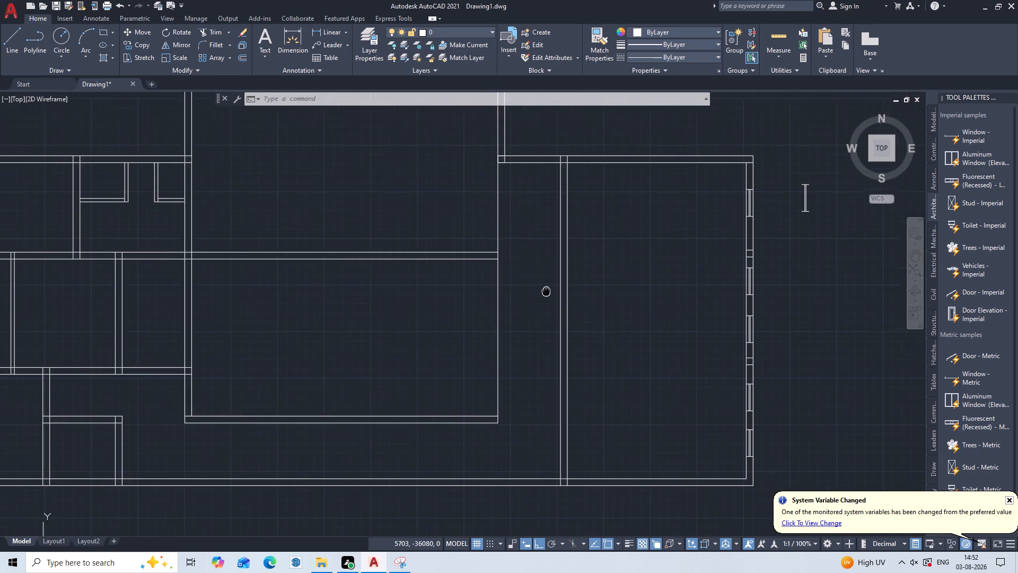
middle_click_drag(551, 297, 625, 343)
scroll(557, 270, "up", 1)
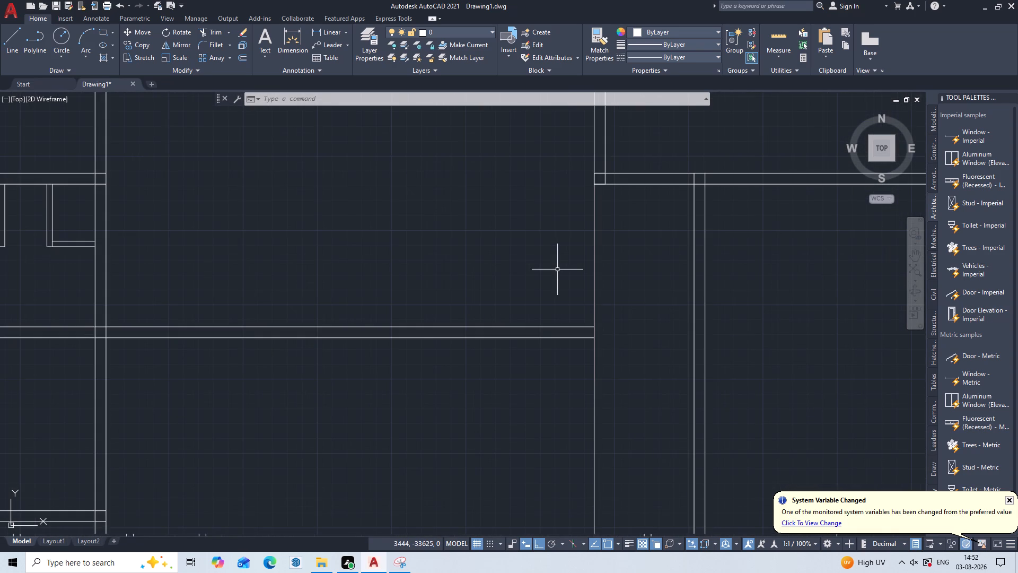
middle_click_drag(558, 268, 575, 371)
scroll(588, 314, "up", 1)
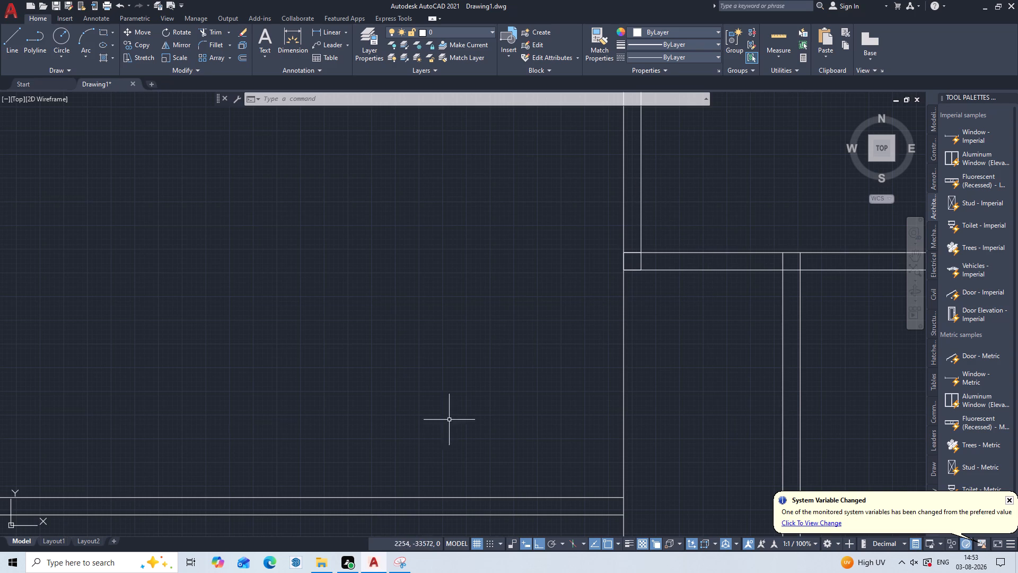
scroll(631, 335, "down", 1)
middle_click_drag(631, 335, 656, 444)
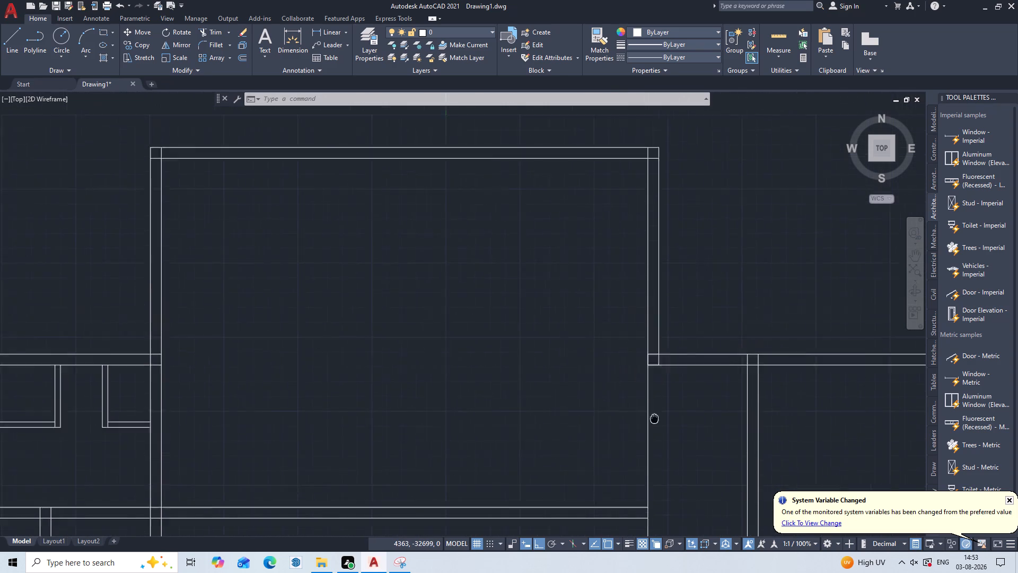
middle_click_drag(656, 444, 658, 459)
middle_click_drag(542, 369, 542, 294)
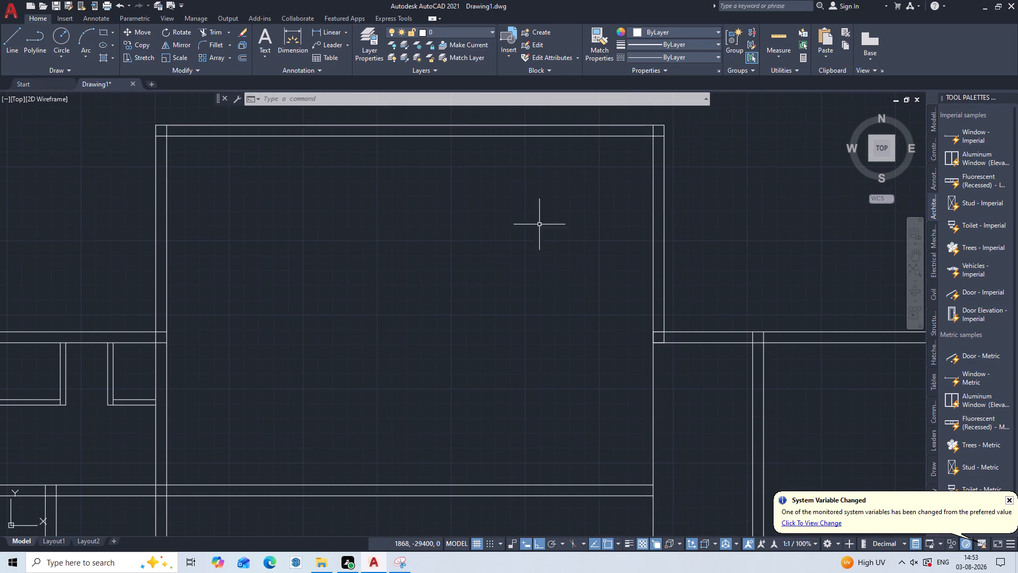
scroll(657, 391, "up", 2)
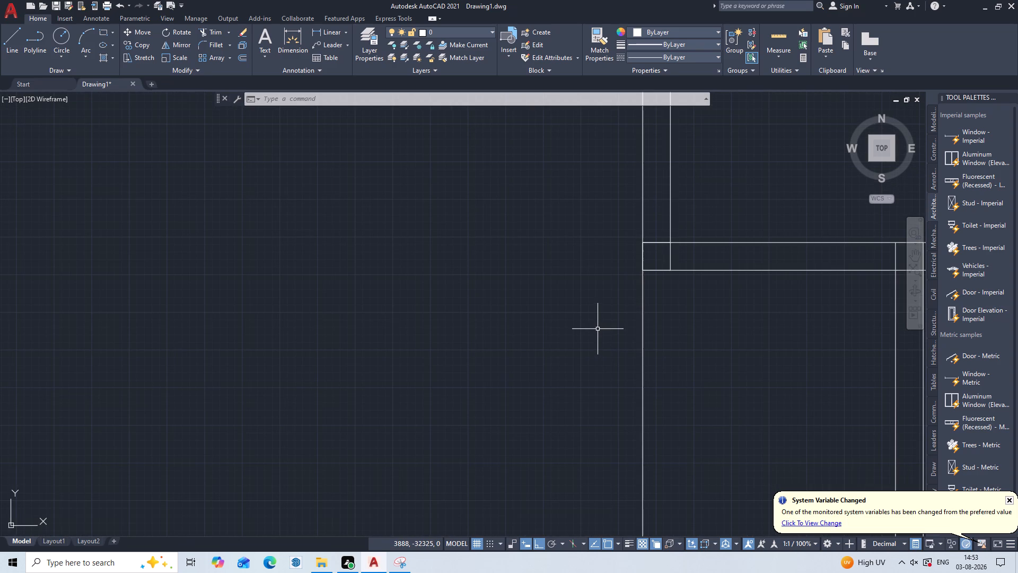
scroll(603, 380, "down", 2)
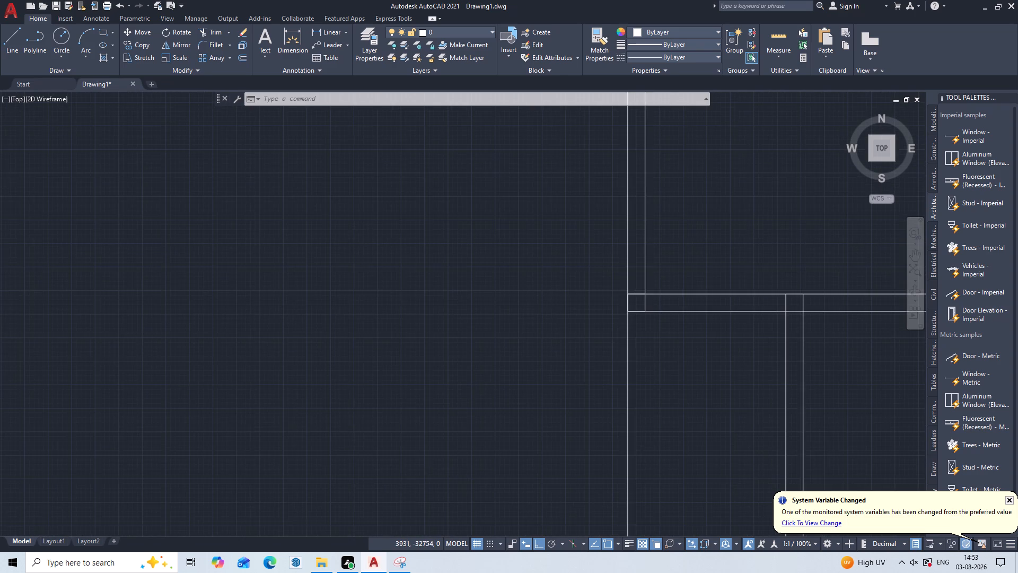
Offset the central hall's right-hand wall line, below its junction with the right block's top wall, 300 mm into the hall.
middle_click_drag(603, 380, 528, 196)
key("o")
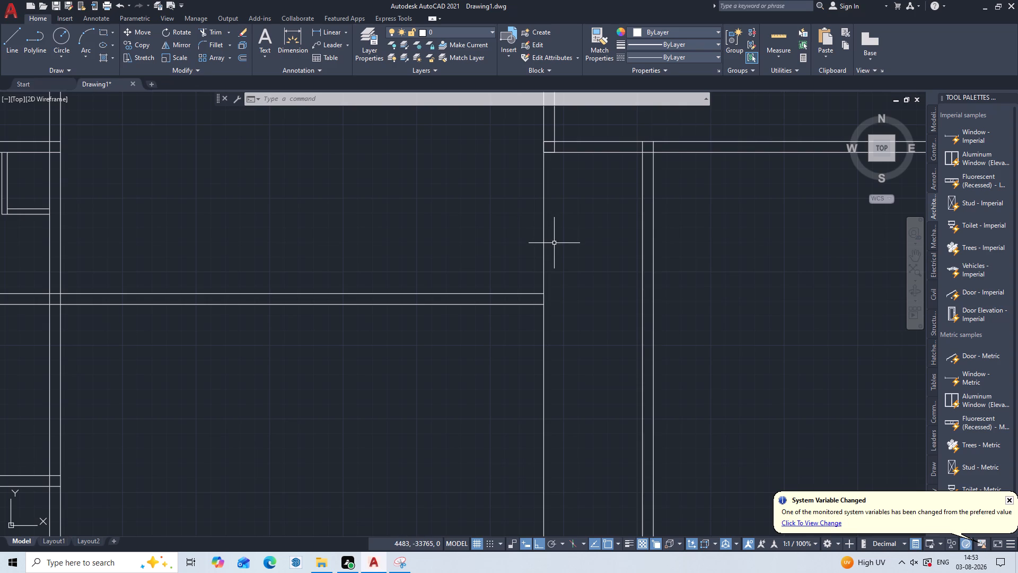
key("Return")
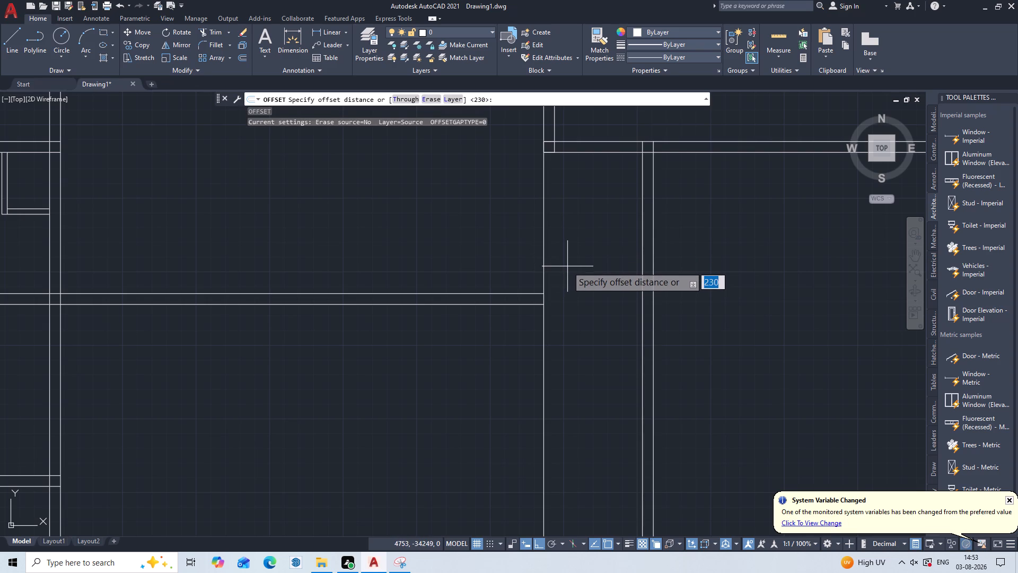
key("0")
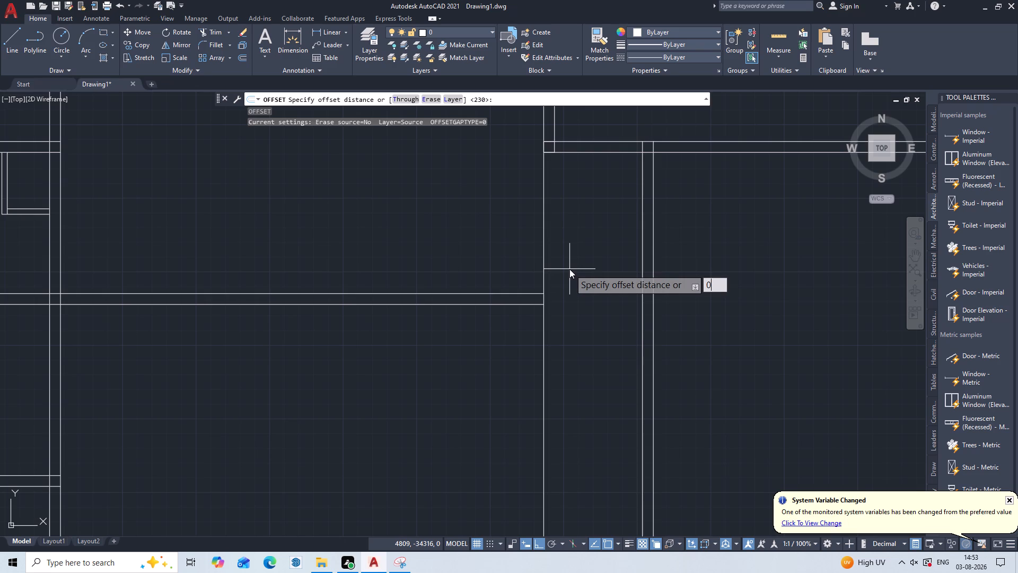
key("BackSpace")
key("3")
key("0")
key("0")
key("Return")
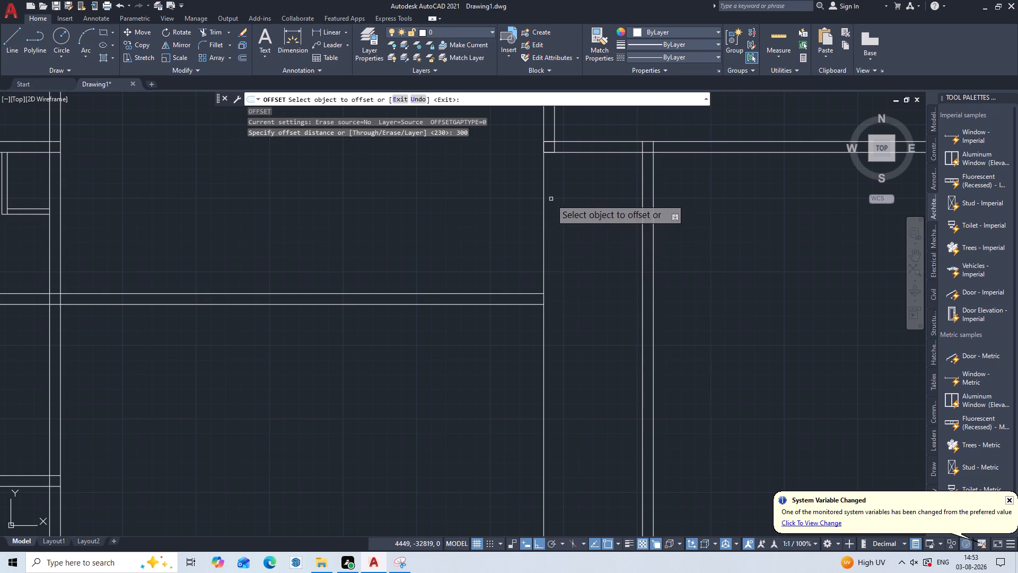
left_click(544, 219)
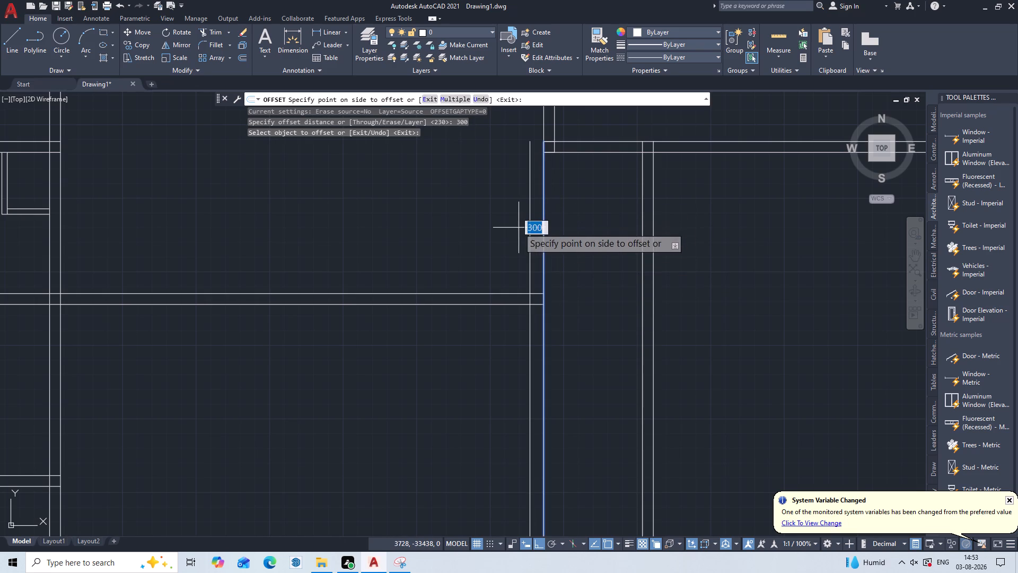
left_click(519, 228)
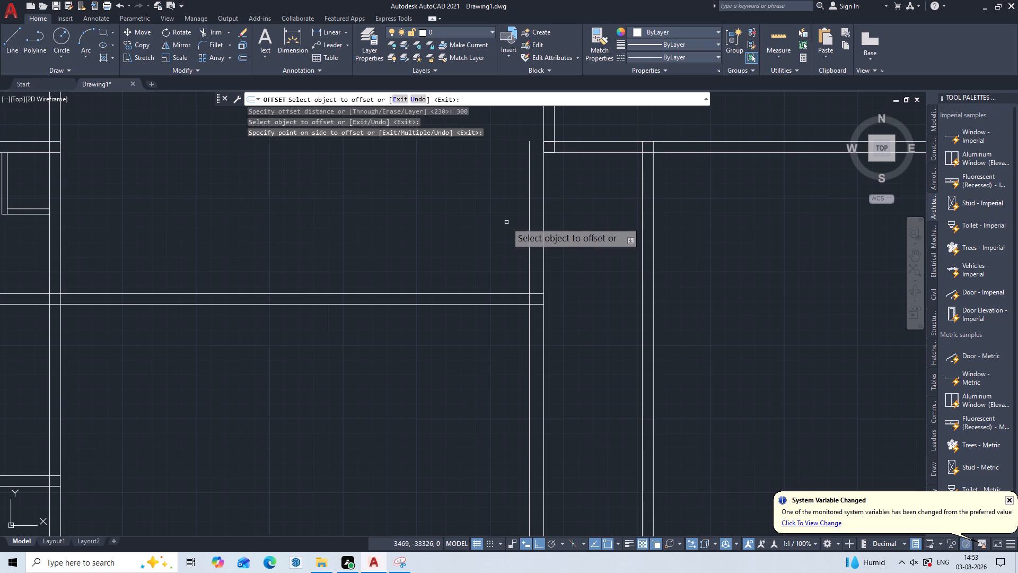
key("Escape")
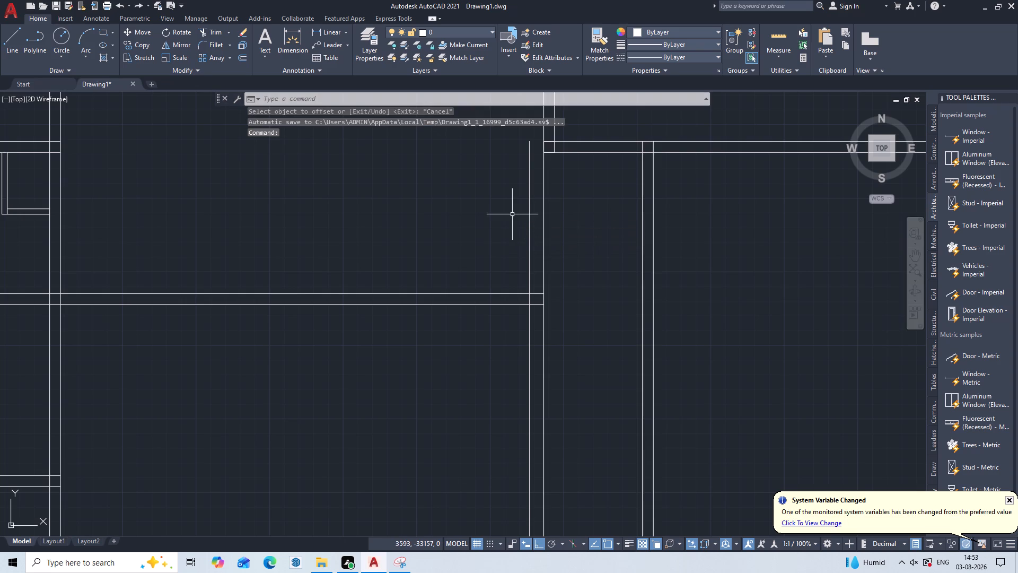
Extend the lower line of the right block's top wall to the new line offset 300 mm inside the hall.
middle_click_drag(512, 214, 528, 327)
middle_click_drag(517, 265, 529, 268)
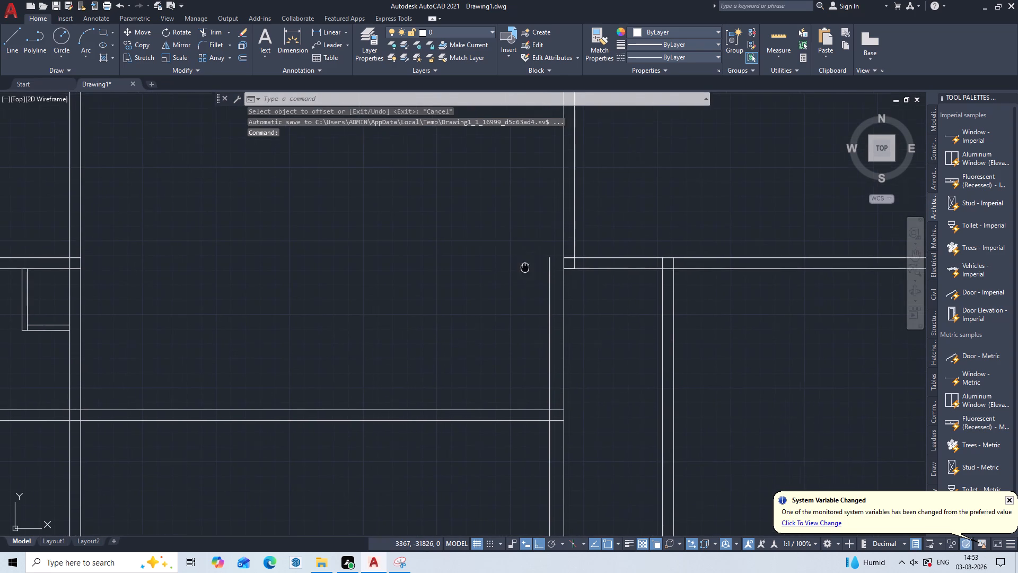
middle_click_drag(529, 268, 535, 313)
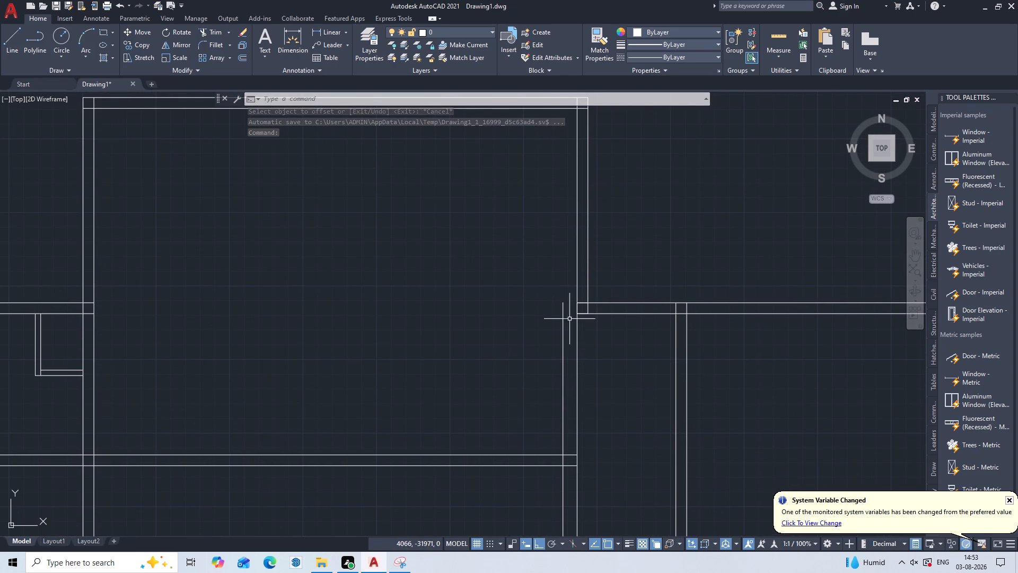
key("e")
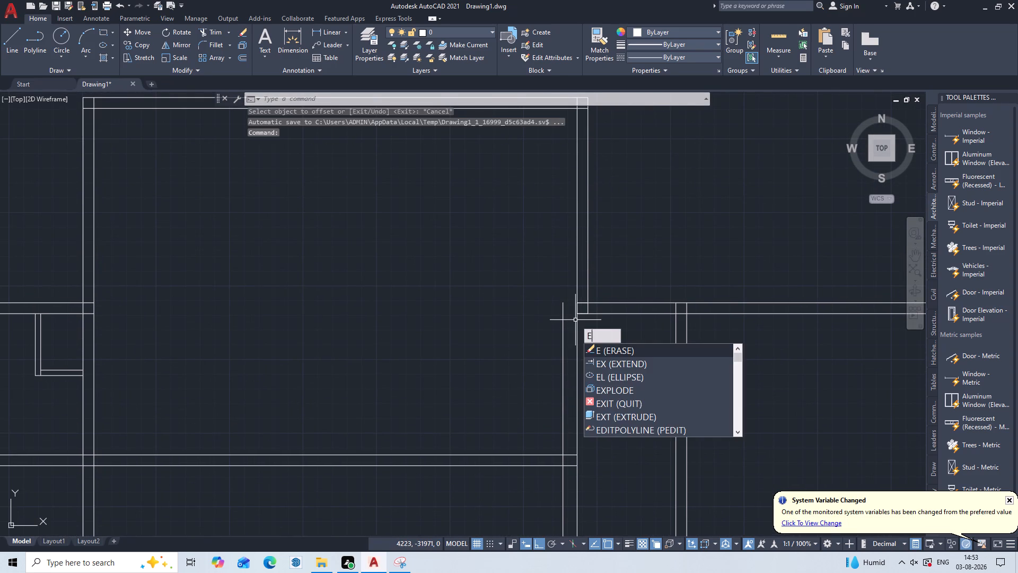
key("x")
key("Return")
left_click(580, 314)
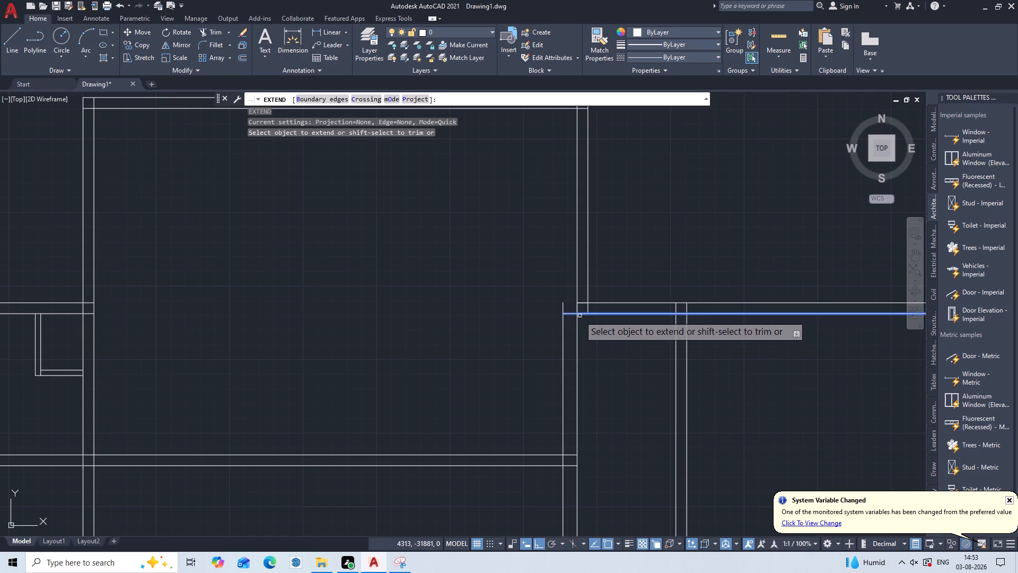
left_click(647, 353)
left_click(648, 353)
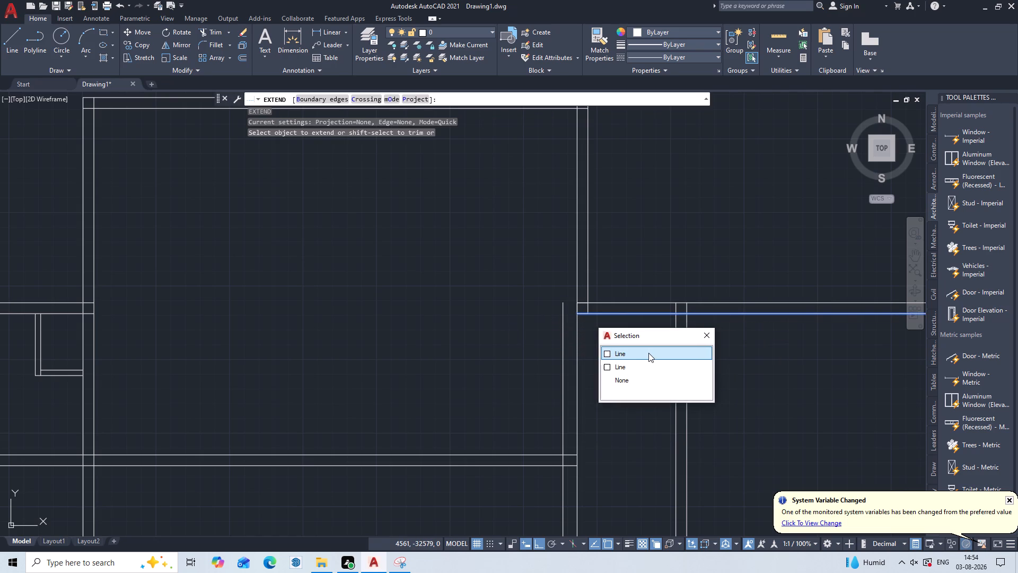
key("Escape")
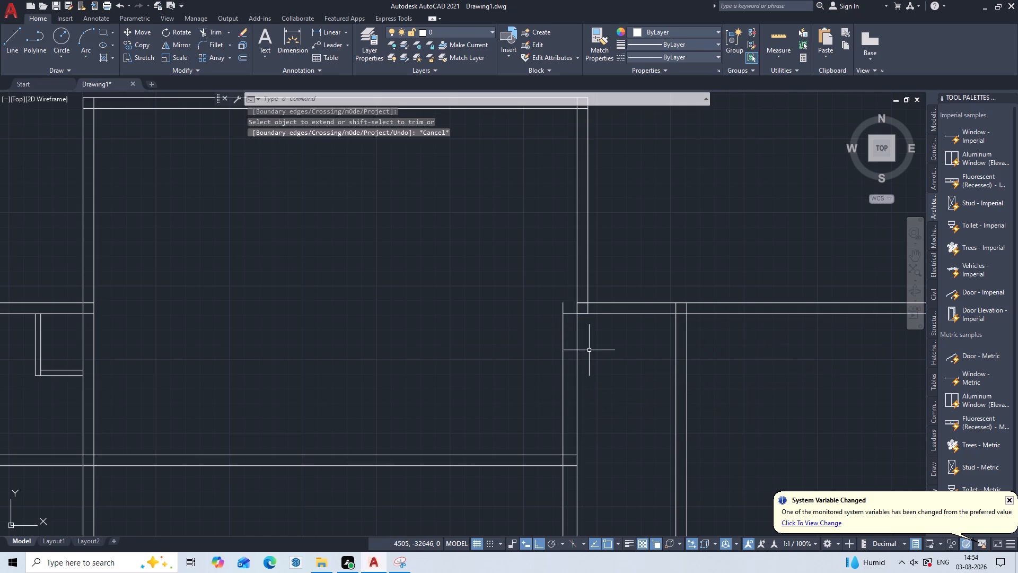
Trim off the stub of the 300 mm offset line above the extended lower line of the right block's top wall.
type("TR")
key("Return")
key("Return")
left_click(568, 307)
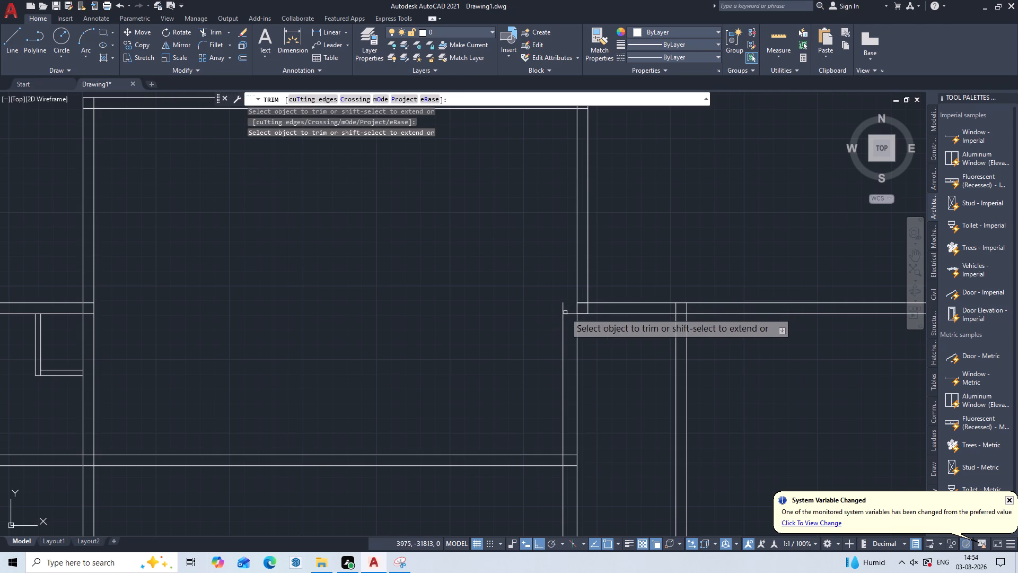
left_click(568, 305)
left_click(554, 306)
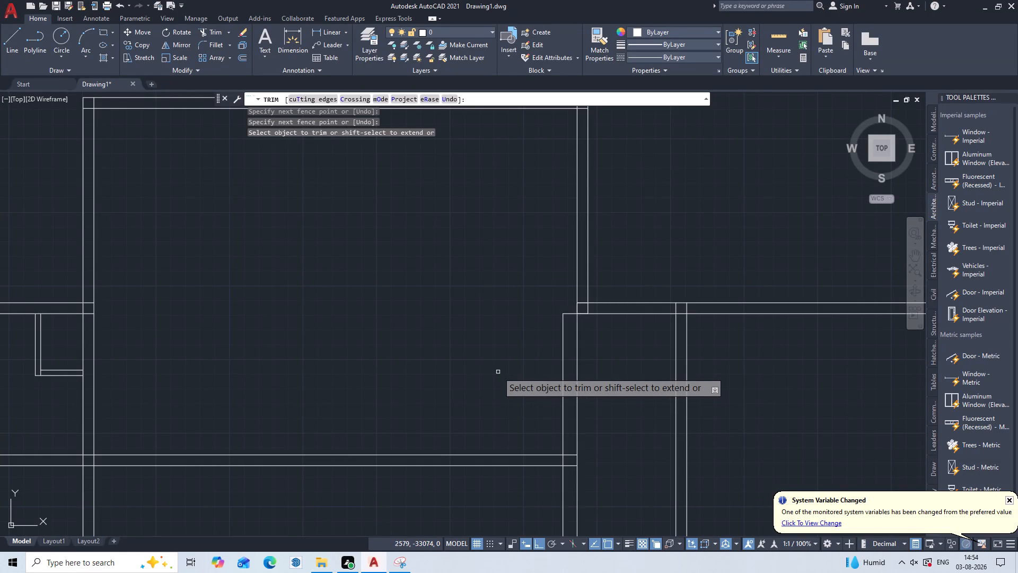
key("Escape")
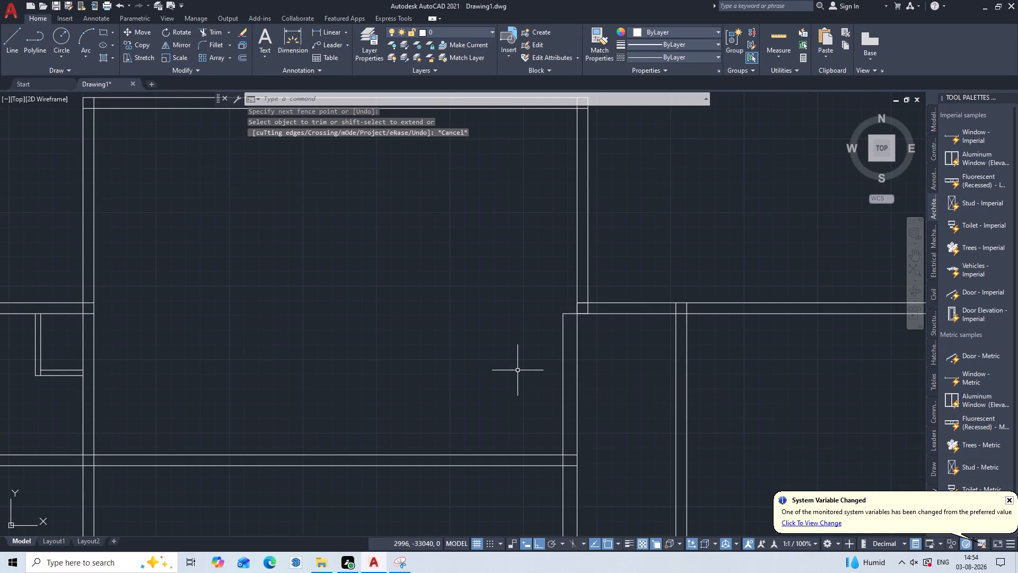
Offset the new vertical line inside the hall two more times, 300 mm apart, further into the hall.
key("o")
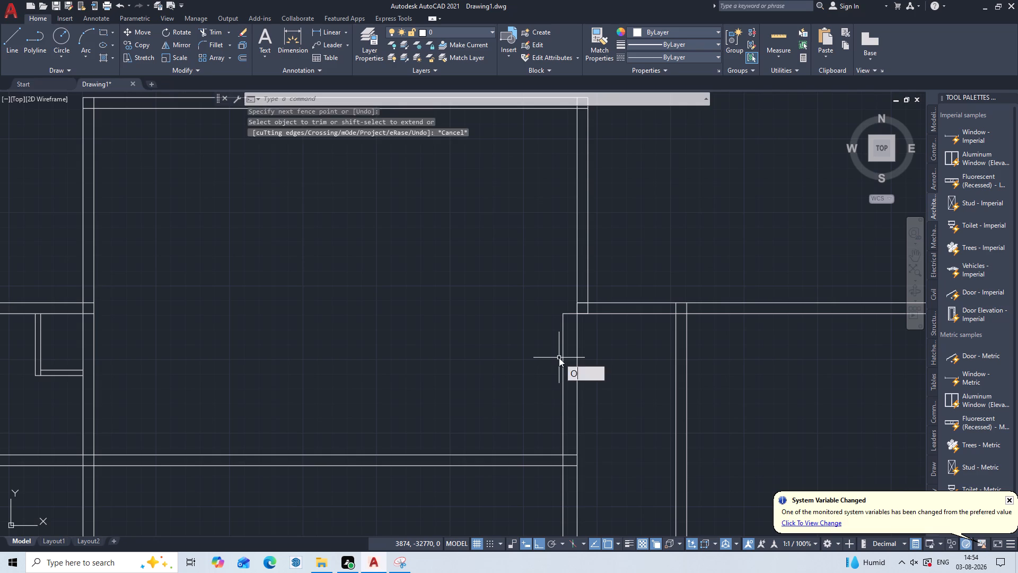
key("Return")
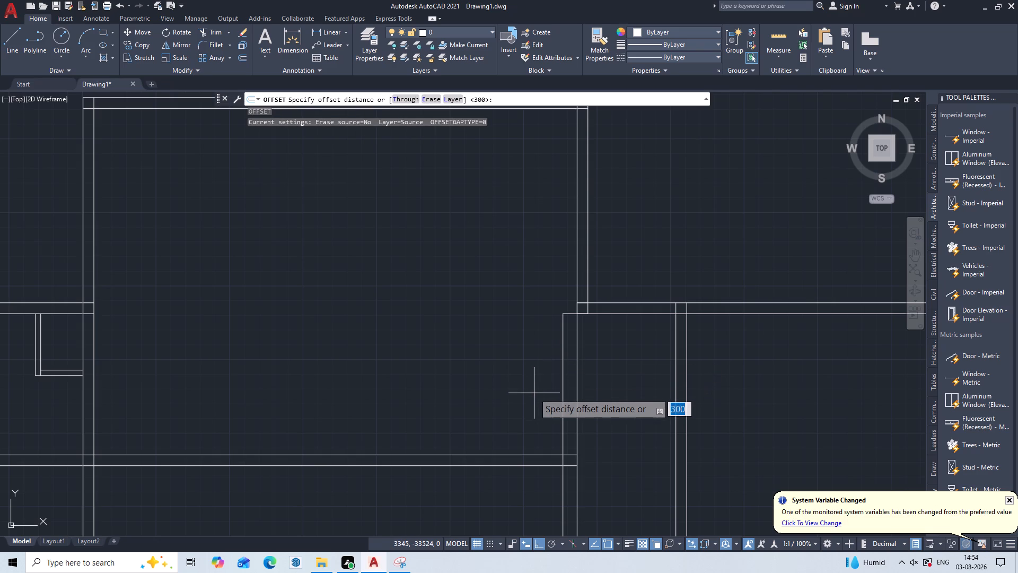
key("3")
type("00")
key("Return")
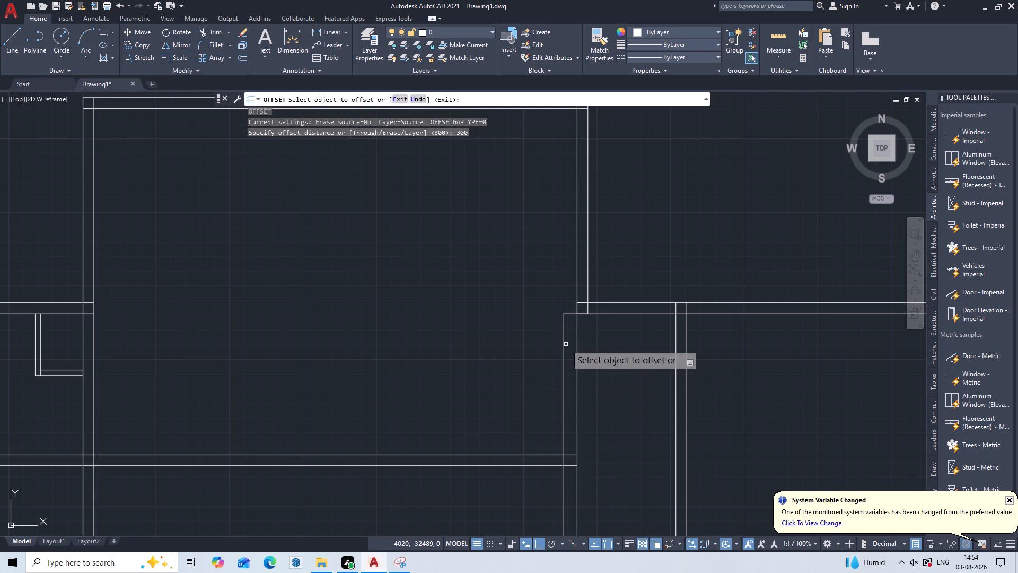
left_click(563, 369)
left_click(549, 369)
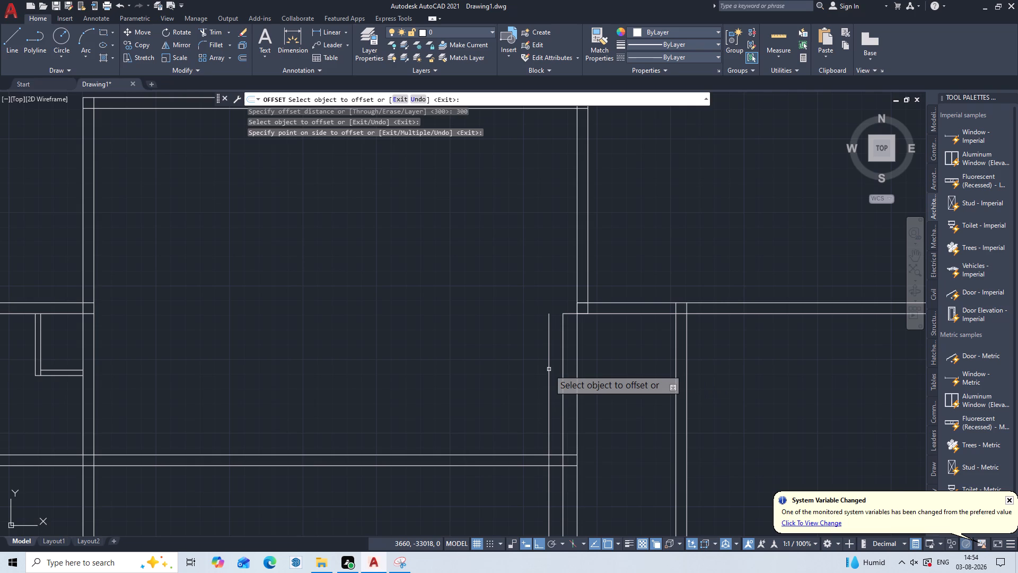
left_click(547, 371)
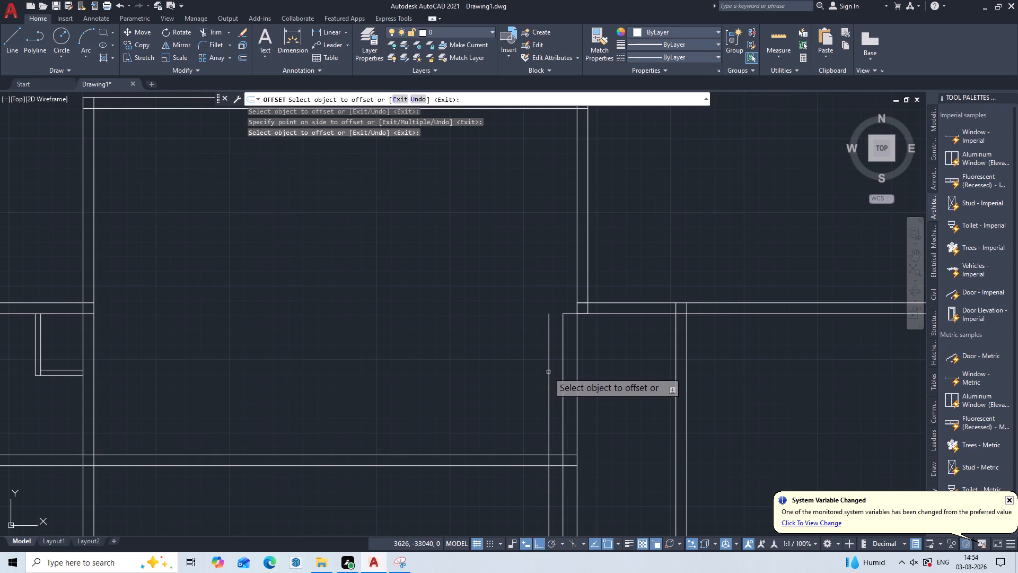
left_click(550, 372)
left_click(524, 381)
key("Escape")
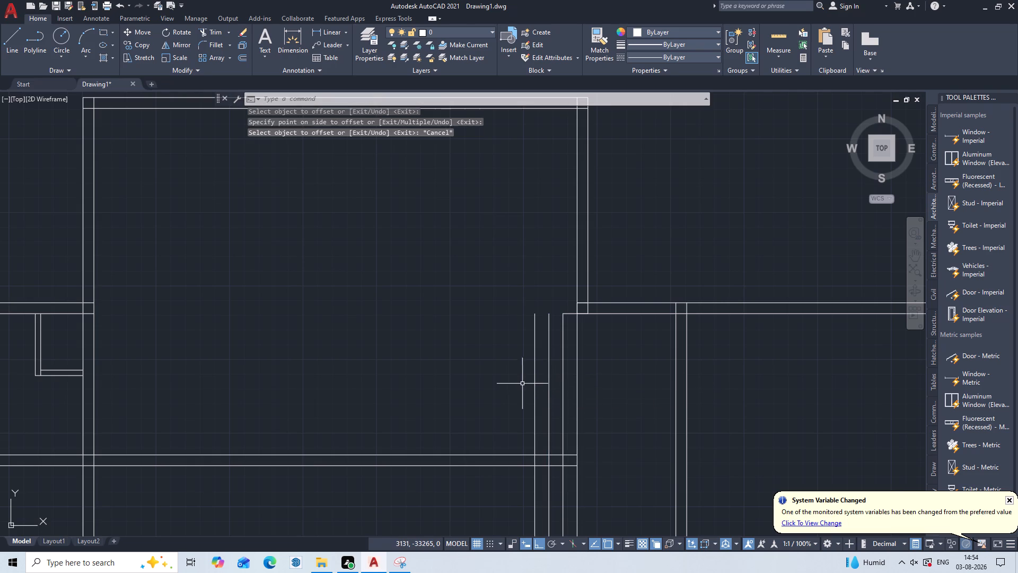
Extend the lower line of the right block's top wall across to the innermost of the 300 mm offset lines.
type("EX")
key("Return")
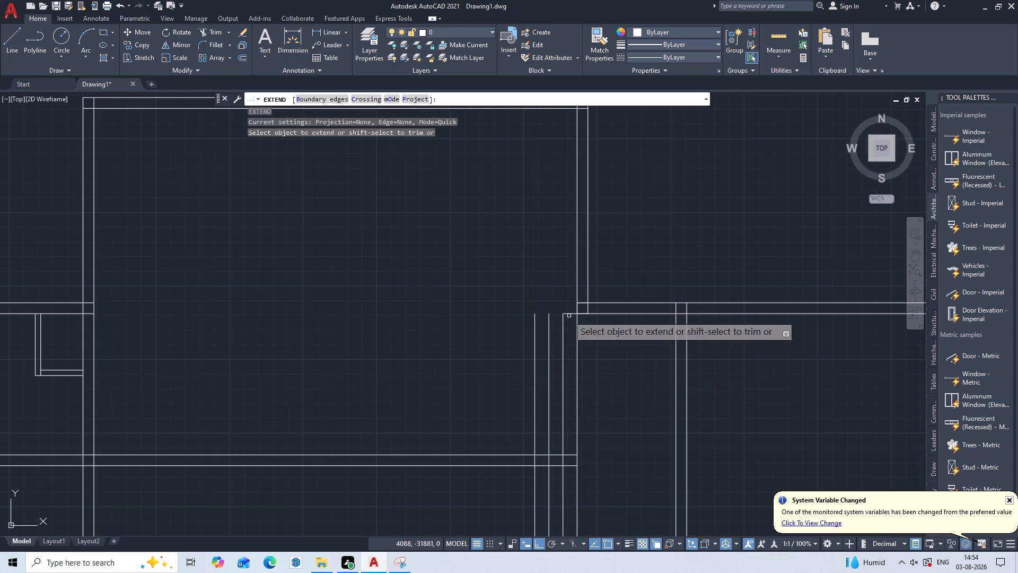
left_click(569, 316)
left_click(571, 307)
left_click(569, 307)
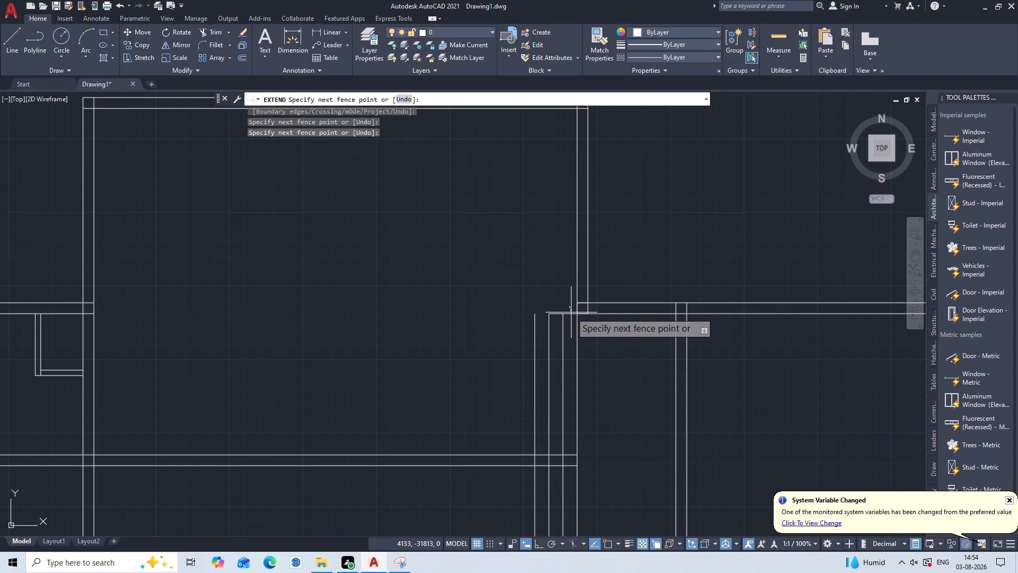
left_click(571, 325)
key("Escape")
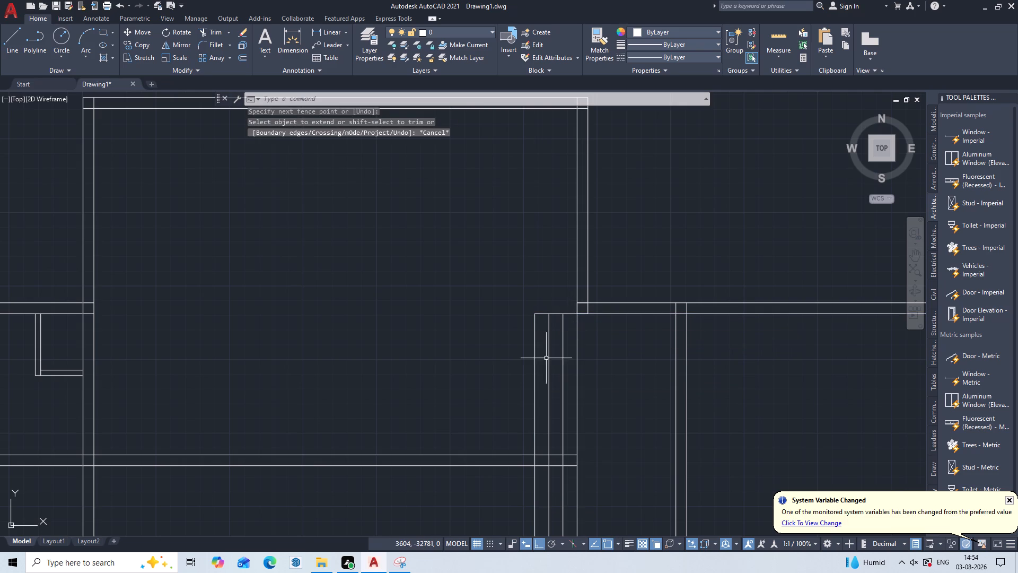
Erase the full-length vertical offset line farthest into the hall.
middle_click_drag(546, 360, 486, 236)
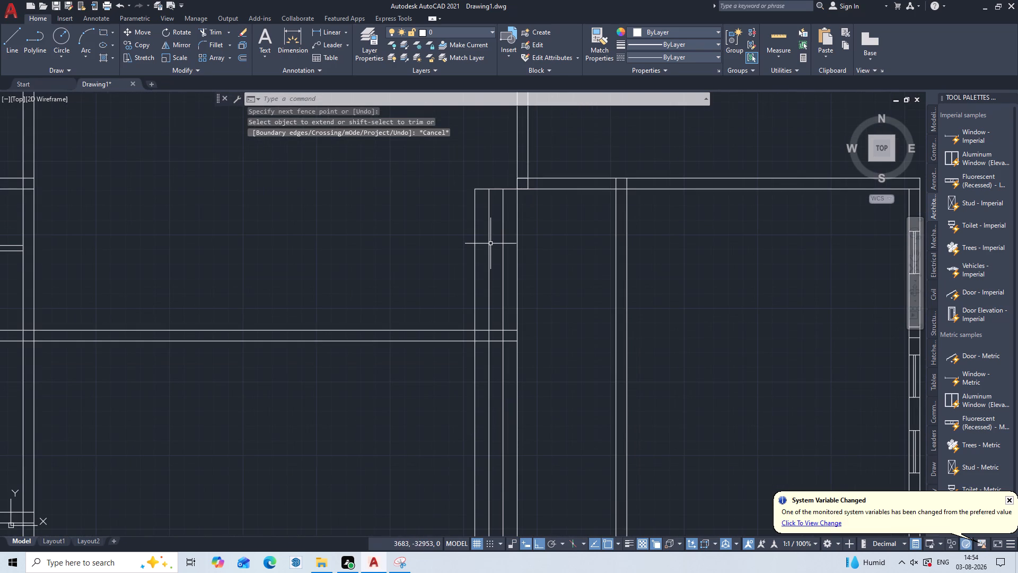
left_click(477, 249)
left_click(466, 262)
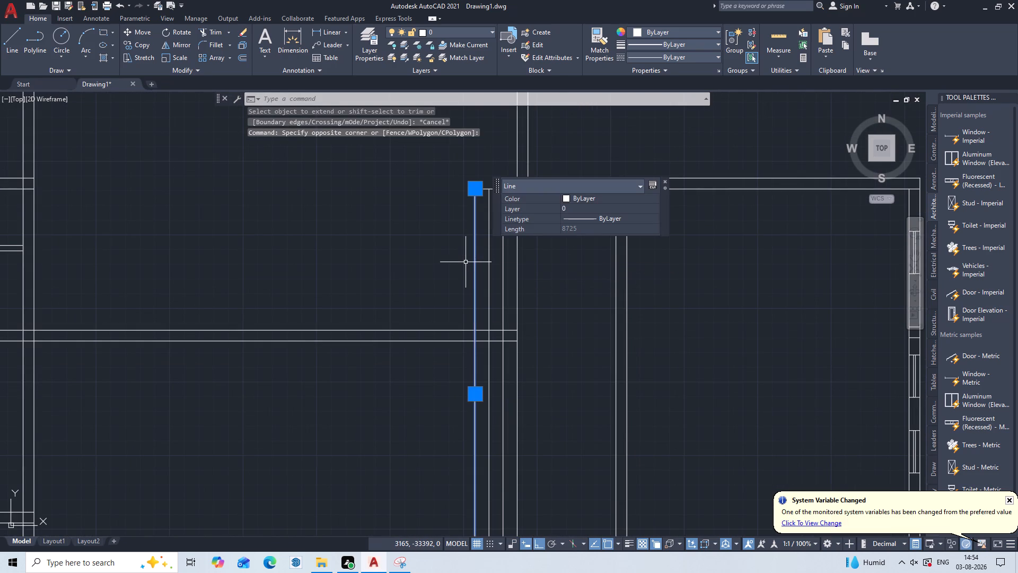
key("Delete")
Draw a line from the extended wall line's free end 1665 mm down and 900 mm across to the hall's right-hand wall line.
key("l")
key("Return")
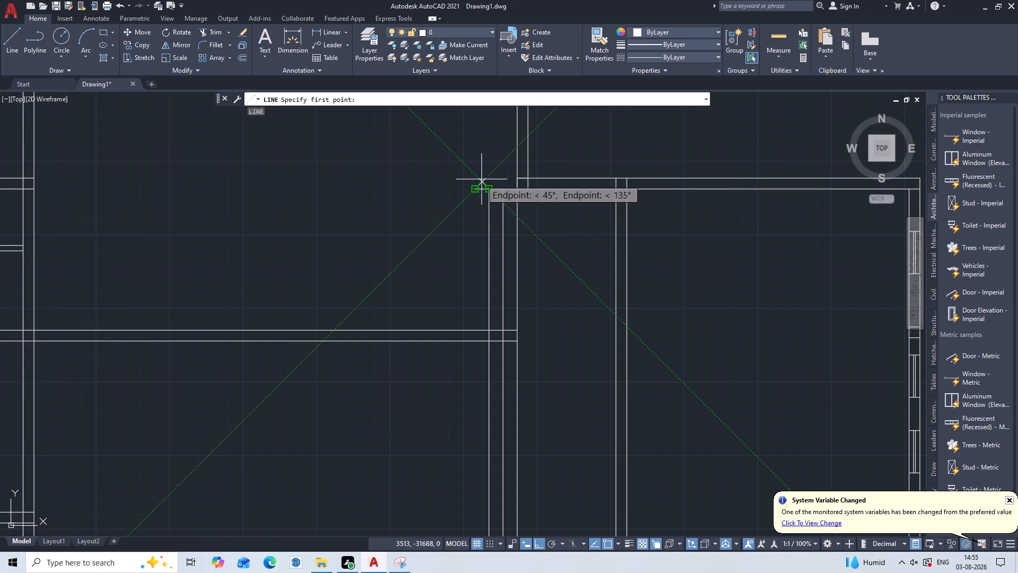
left_click_drag(475, 188, 475, 198)
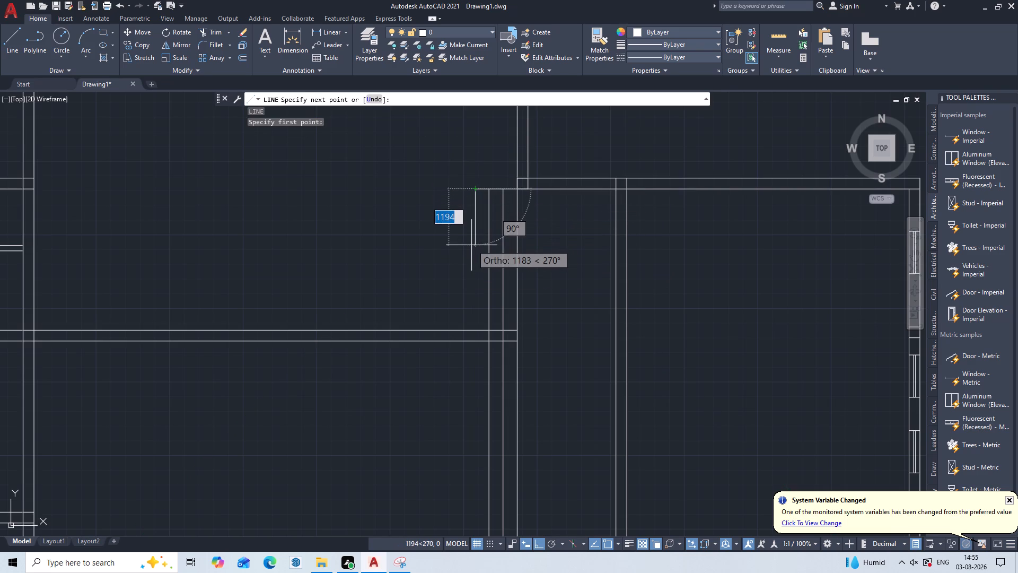
key("F8")
key("1")
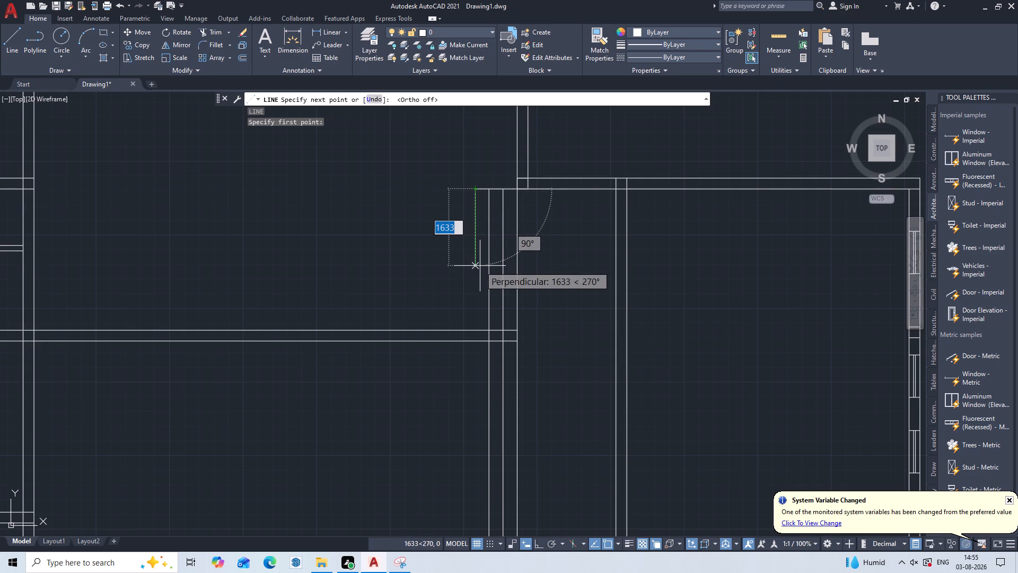
key("F8")
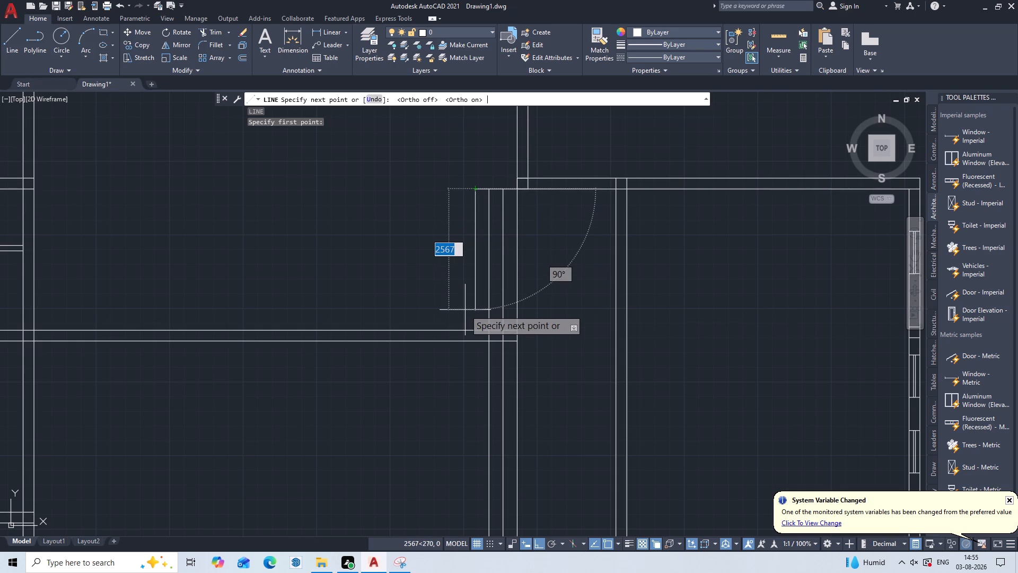
key("BackSpace")
key("1")
key("6")
key("6")
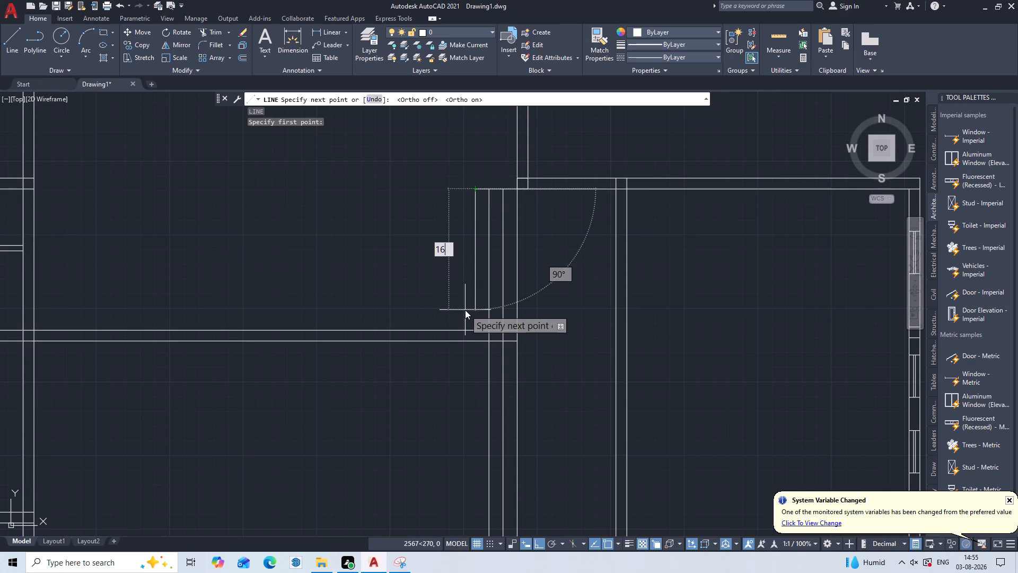
key("5")
key("Return")
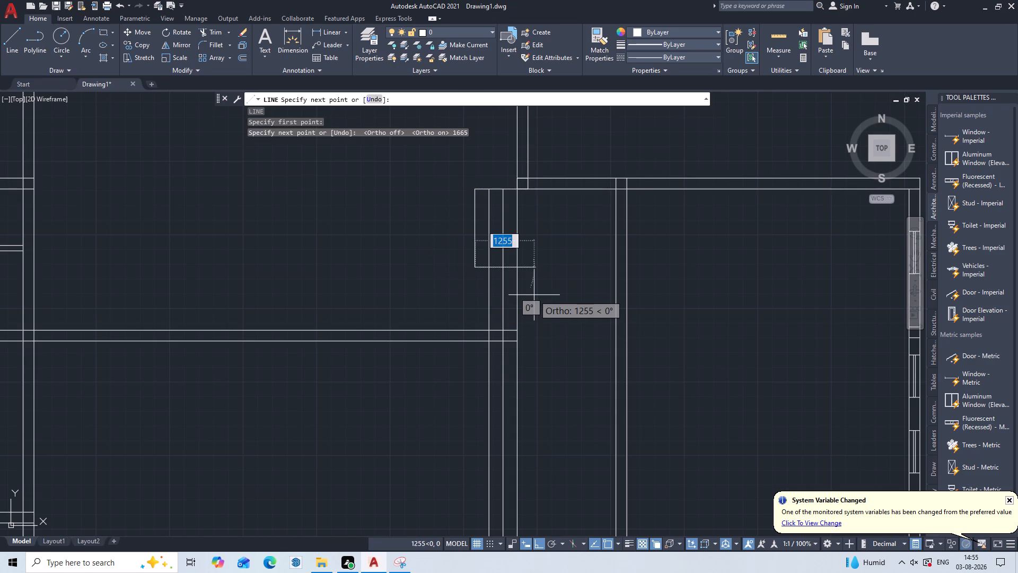
key("9")
type("00")
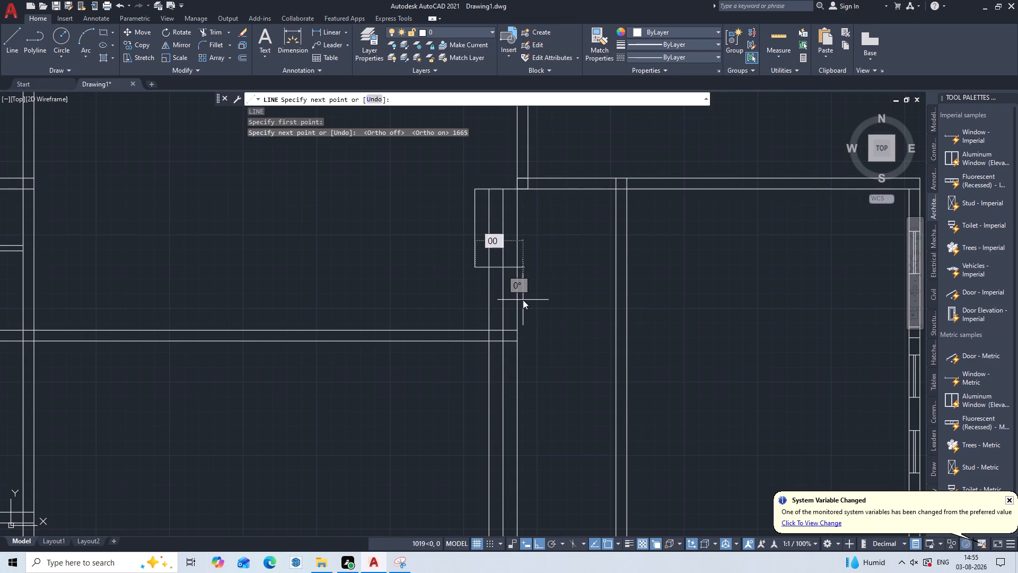
key("BackSpace")
key("BackSpace")
key("BackSpace")
key("BackSpace")
key("BackSpace")
key("BackSpace")
key("BackSpace")
key("BackSpace")
key("BackSpace")
key("9")
key("0")
key("0")
key("Return")
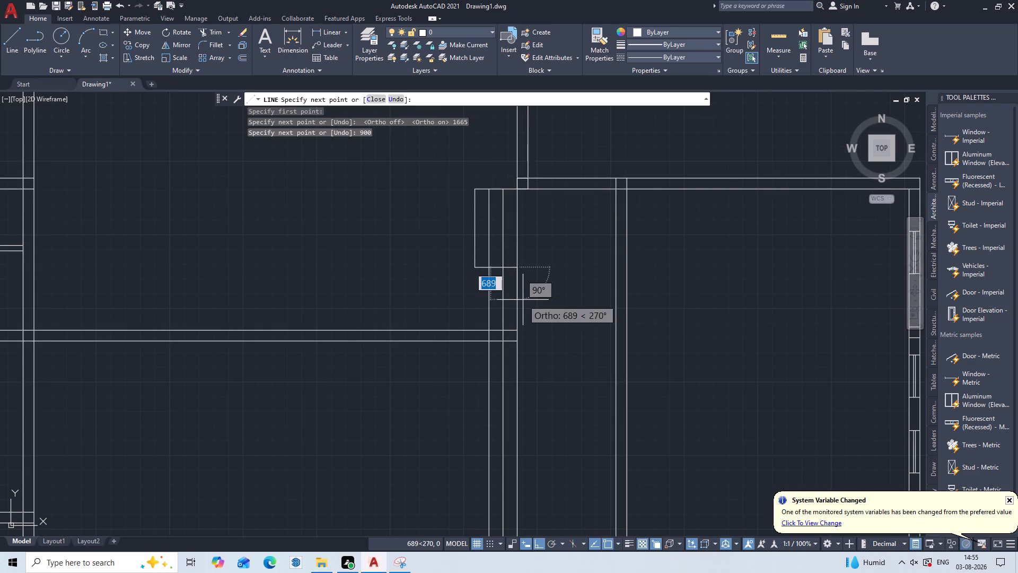
key("Escape")
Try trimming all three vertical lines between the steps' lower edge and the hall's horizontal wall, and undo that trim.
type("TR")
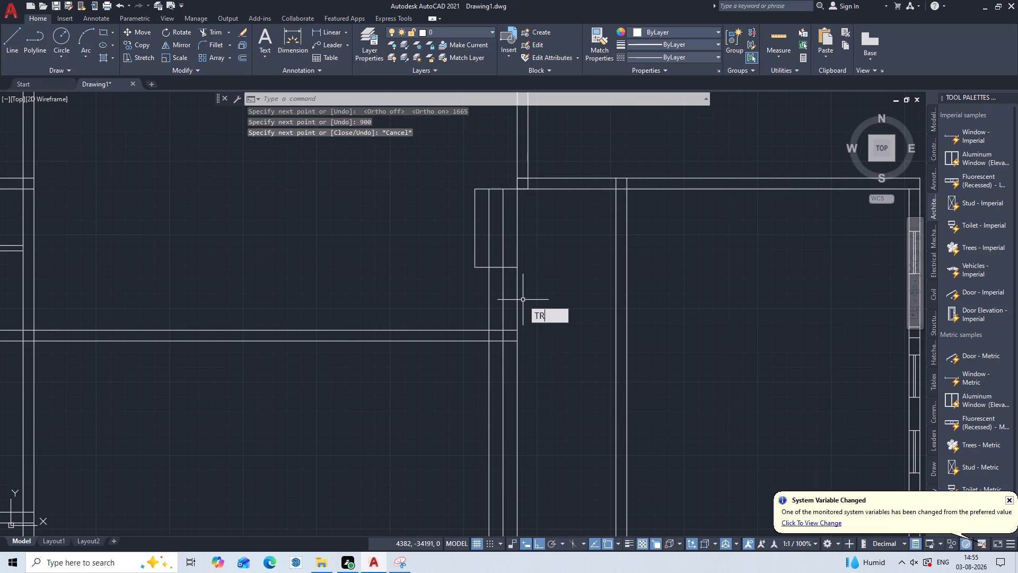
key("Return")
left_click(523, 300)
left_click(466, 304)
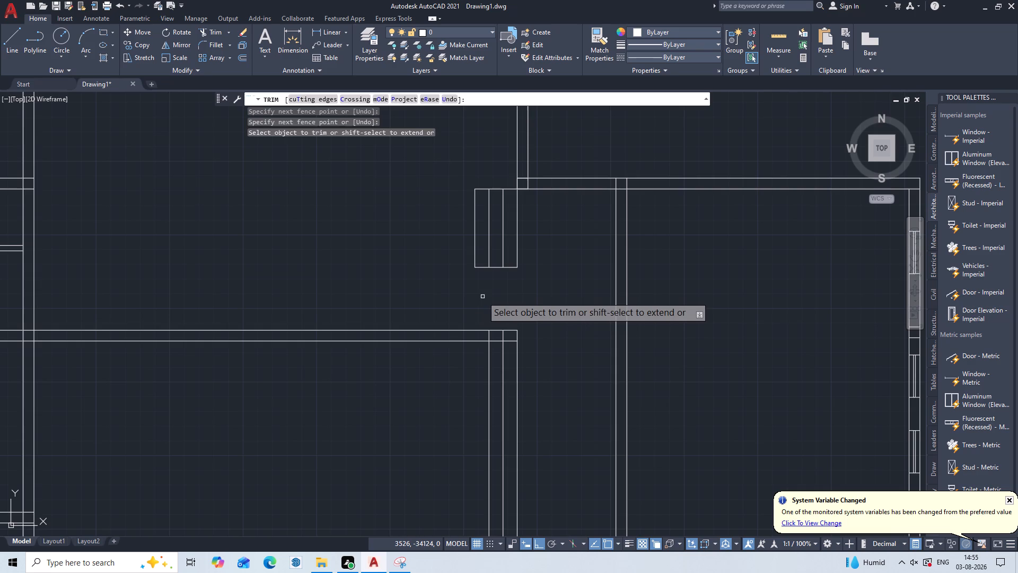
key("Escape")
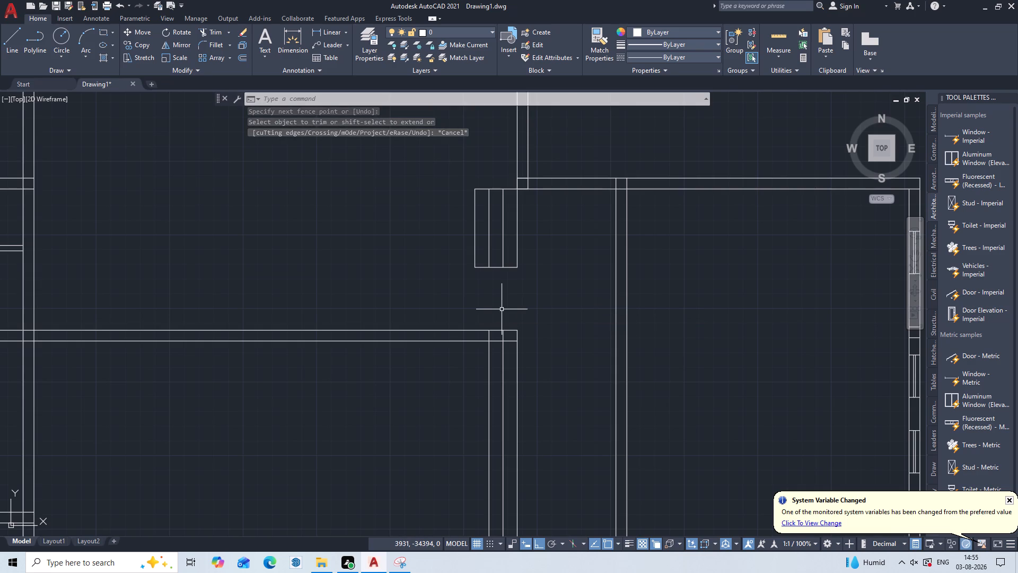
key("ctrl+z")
Trim only the two offset lines between the steps and the hall's horizontal wall, and the left one through that wall's thickness.
type("TR")
key("Return")
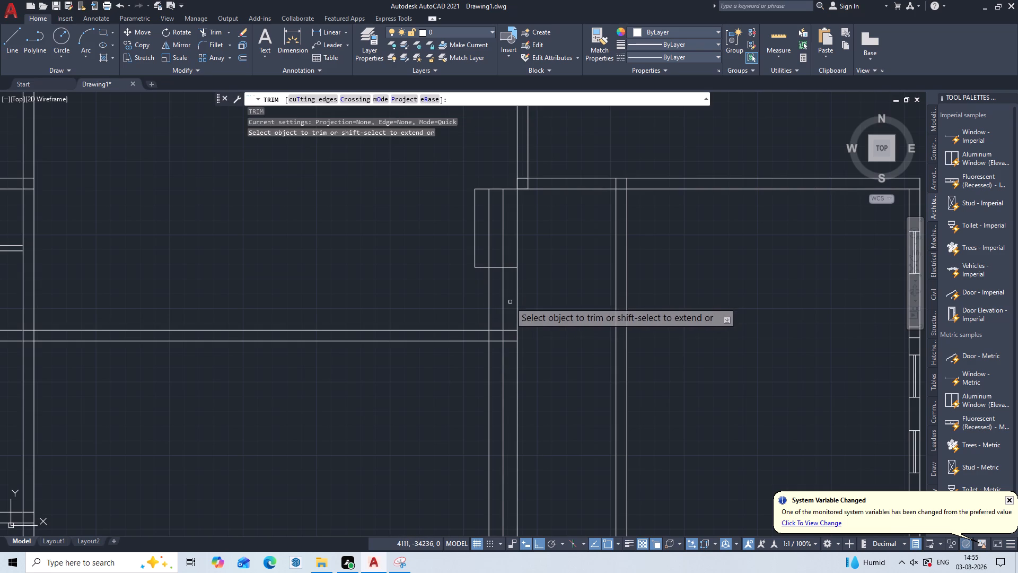
left_click(510, 302)
left_click(474, 309)
scroll(497, 331, "up", 1)
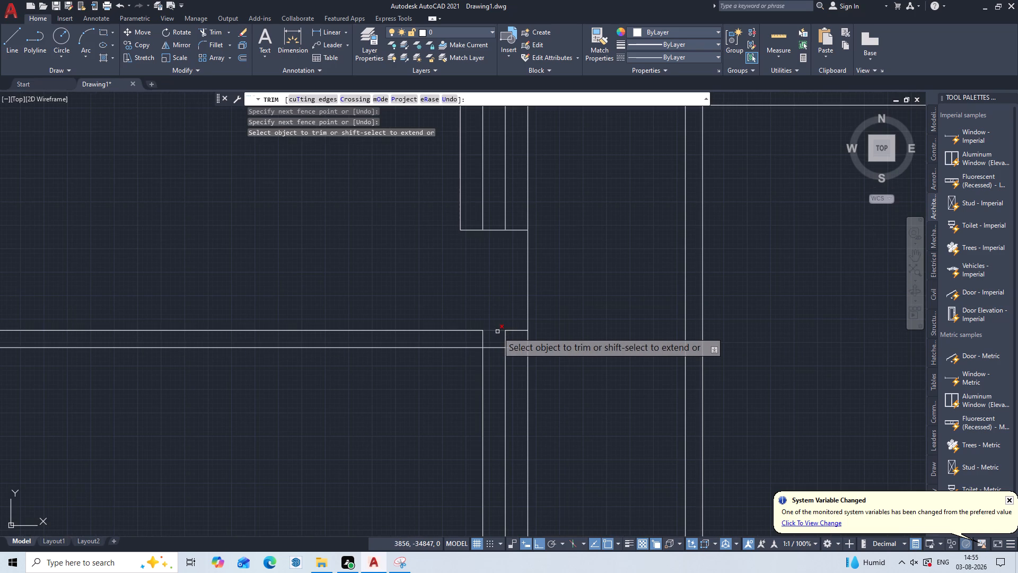
middle_click_drag(481, 283, 417, 228)
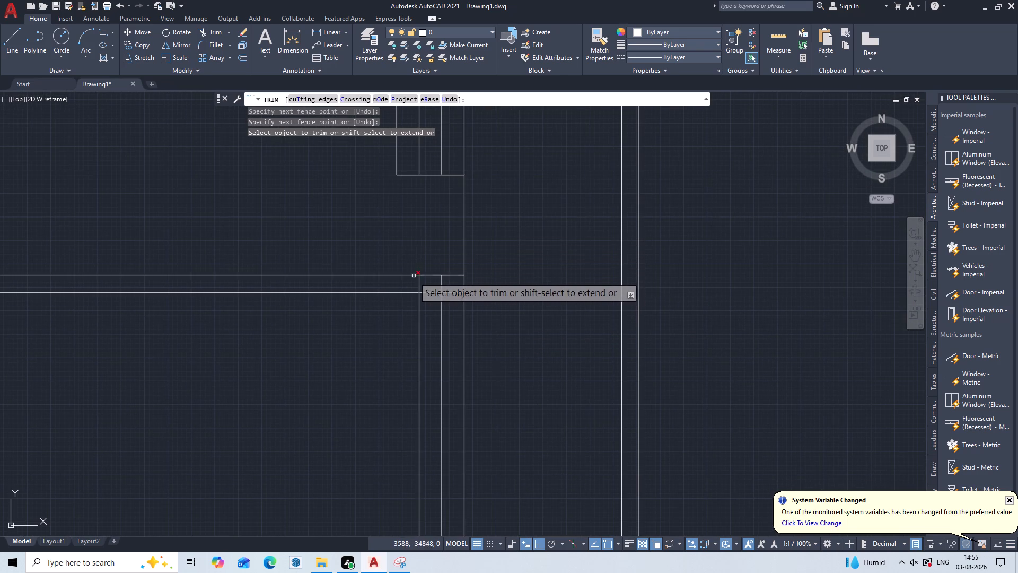
left_click(416, 284)
left_click(426, 289)
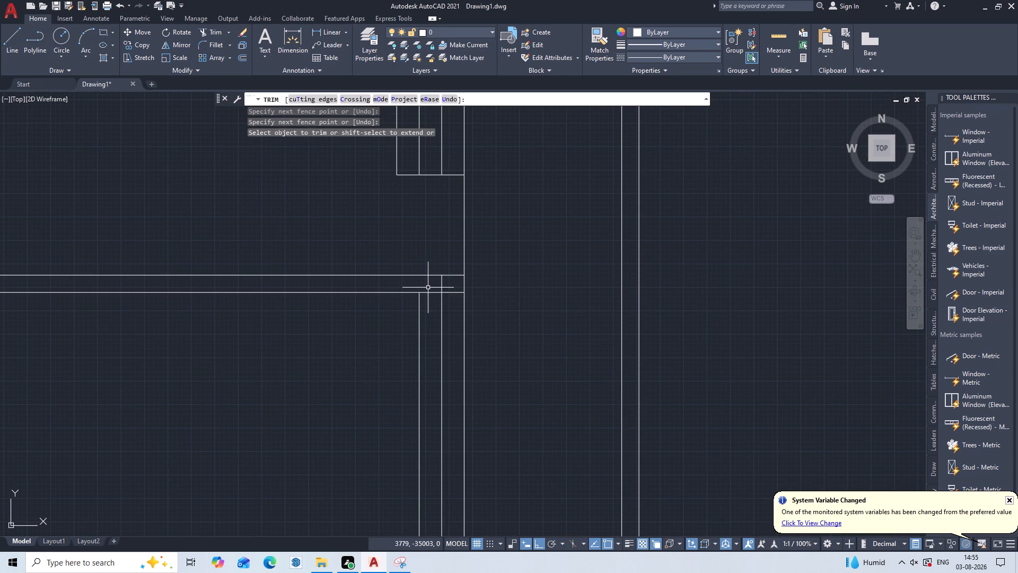
key("Escape")
Erase the remaining part of the left offset line below the hall's horizontal wall.
left_click(427, 336)
left_click(394, 364)
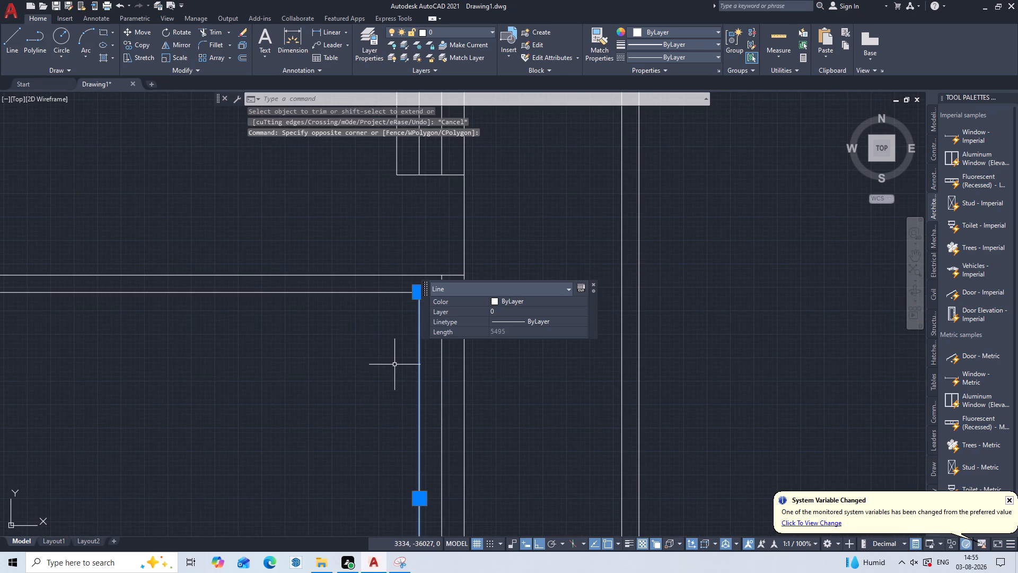
key("Delete")
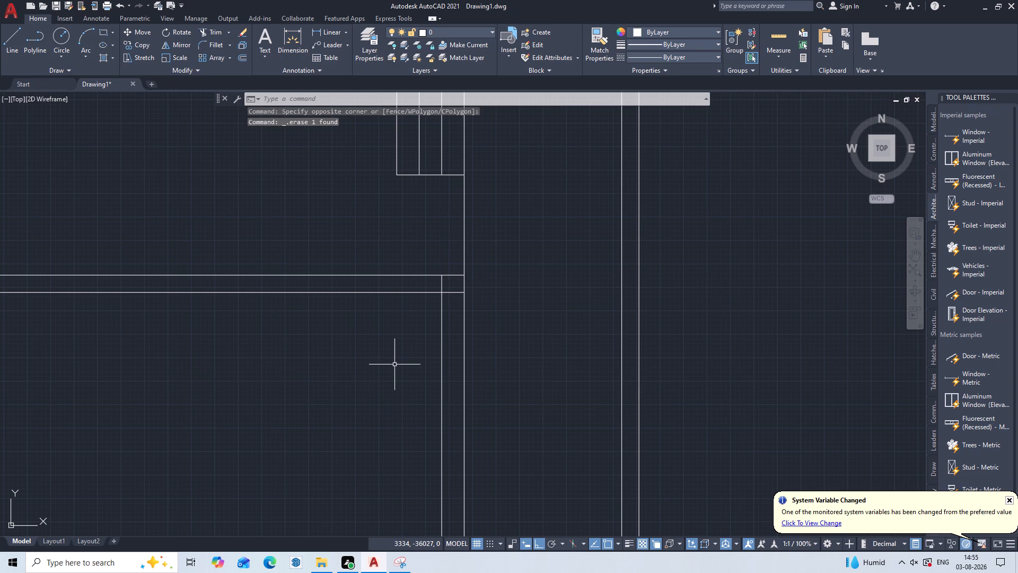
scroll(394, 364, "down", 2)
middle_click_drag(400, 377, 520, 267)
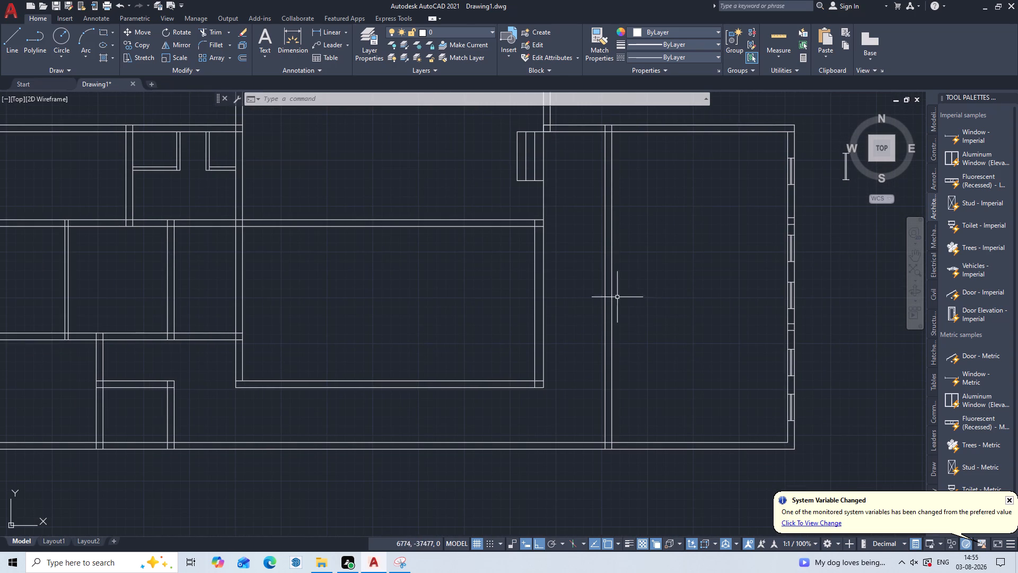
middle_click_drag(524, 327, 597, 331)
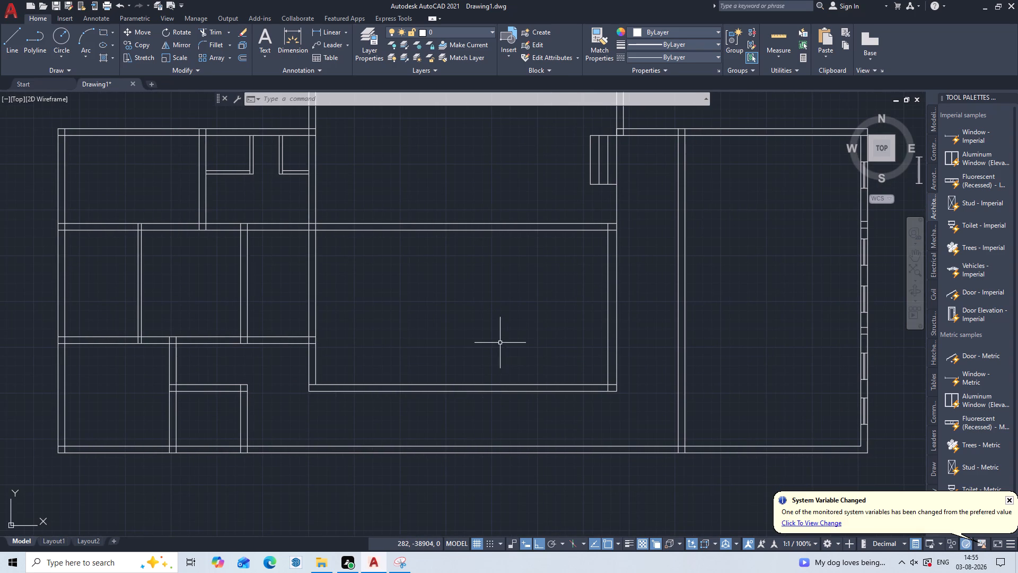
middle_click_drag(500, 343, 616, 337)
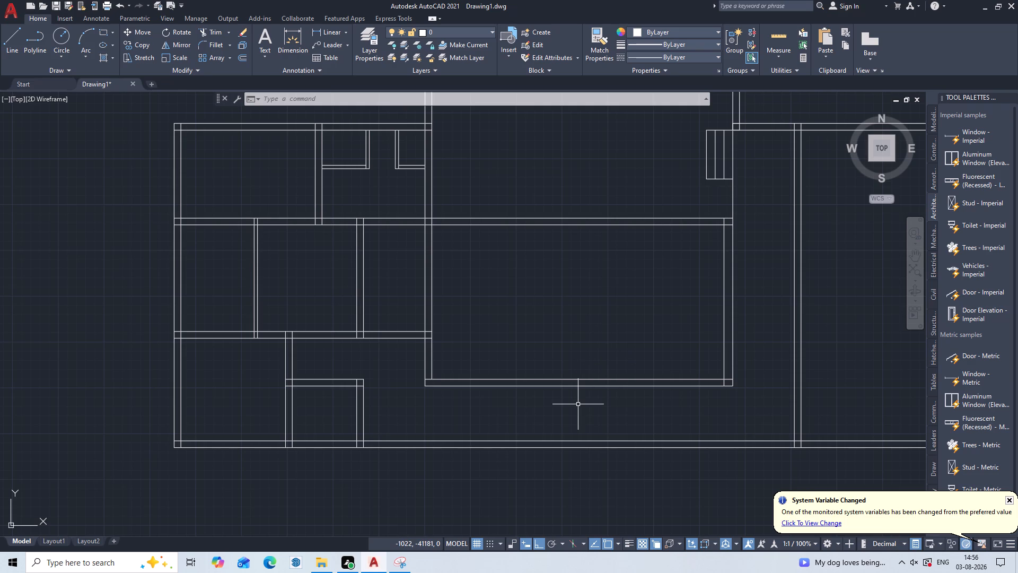
Draw a line from the midpoint of the hall's lower wall outer line, 115 mm up into the wall and 750 mm left.
middle_click_drag(578, 405, 559, 341)
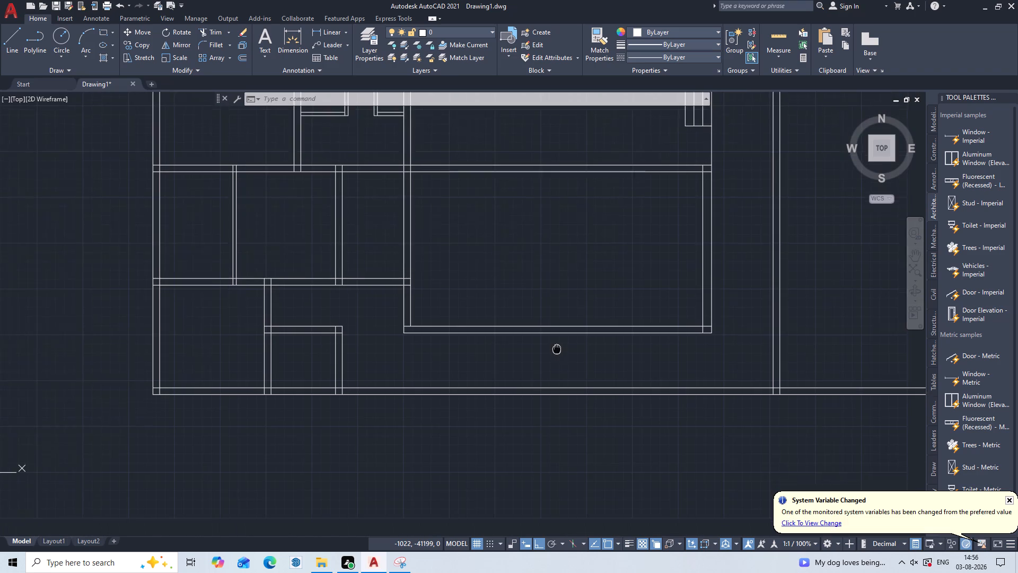
middle_click_drag(559, 341, 558, 333)
scroll(533, 315, "up", 1)
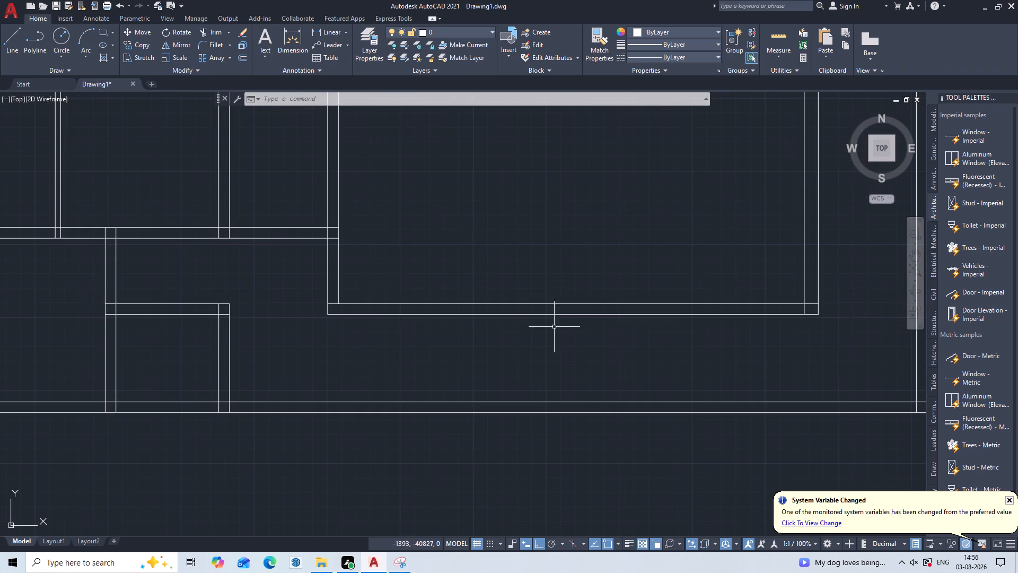
key("l")
key("Return")
key("m")
key("2")
key("p")
key("Return")
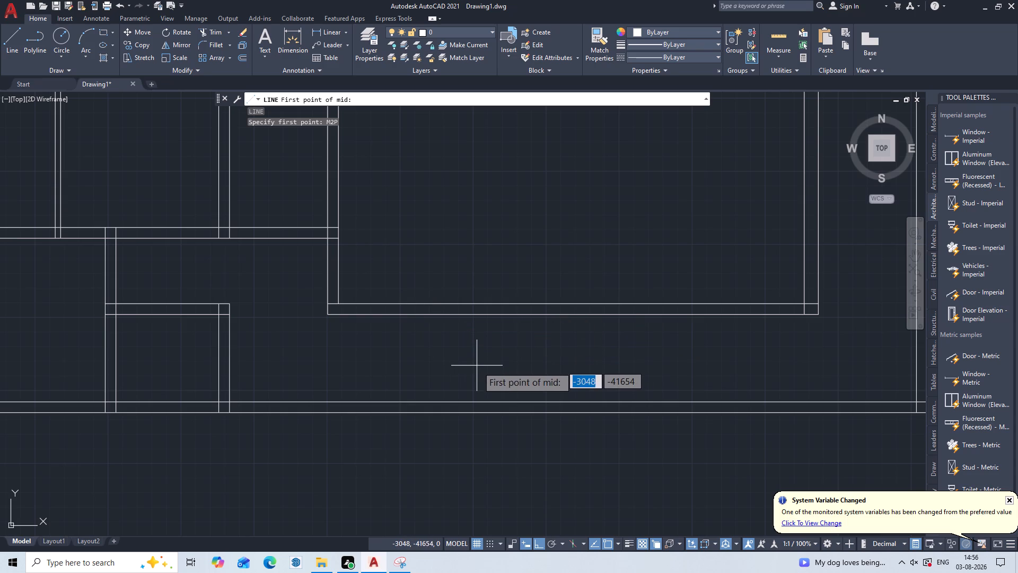
left_click(326, 316)
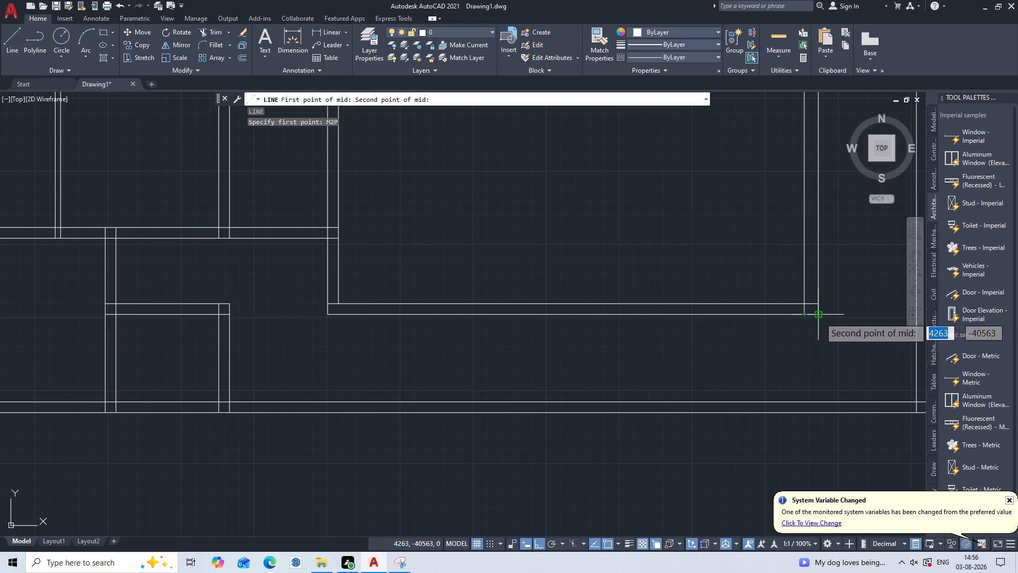
left_click(820, 317)
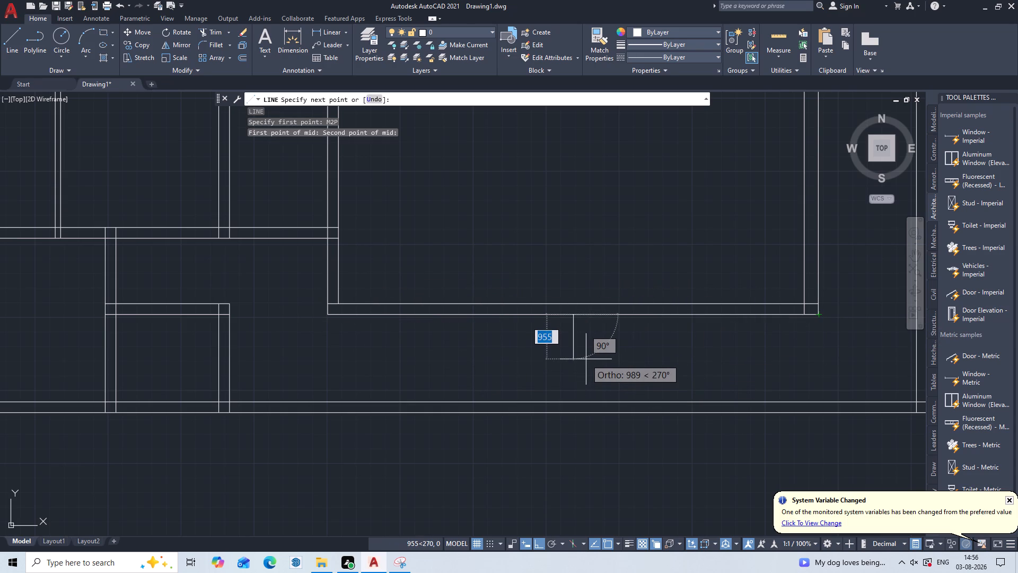
type("750")
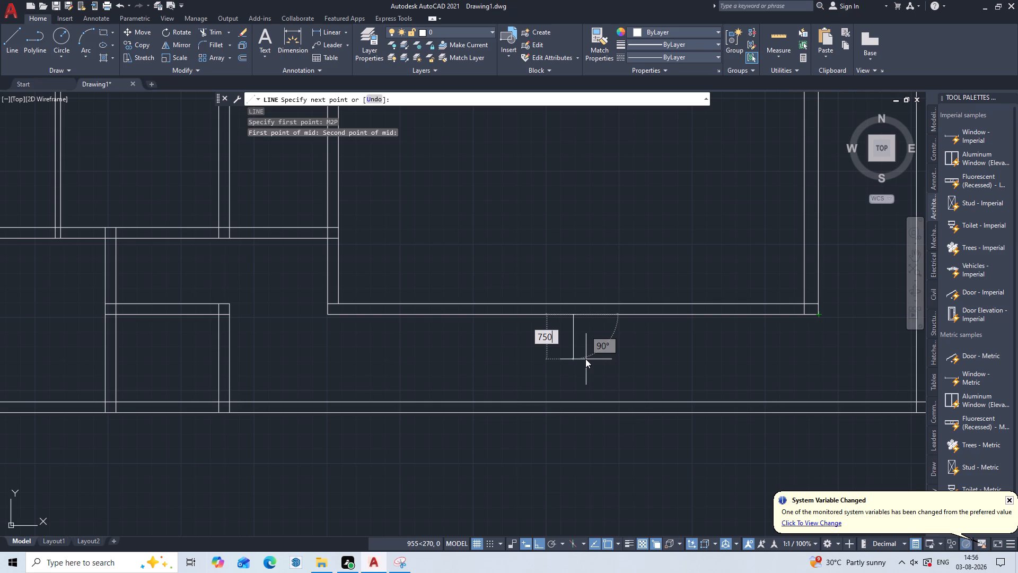
key("BackSpace")
key("BackSpace")
key("BackSpace")
key("Escape")
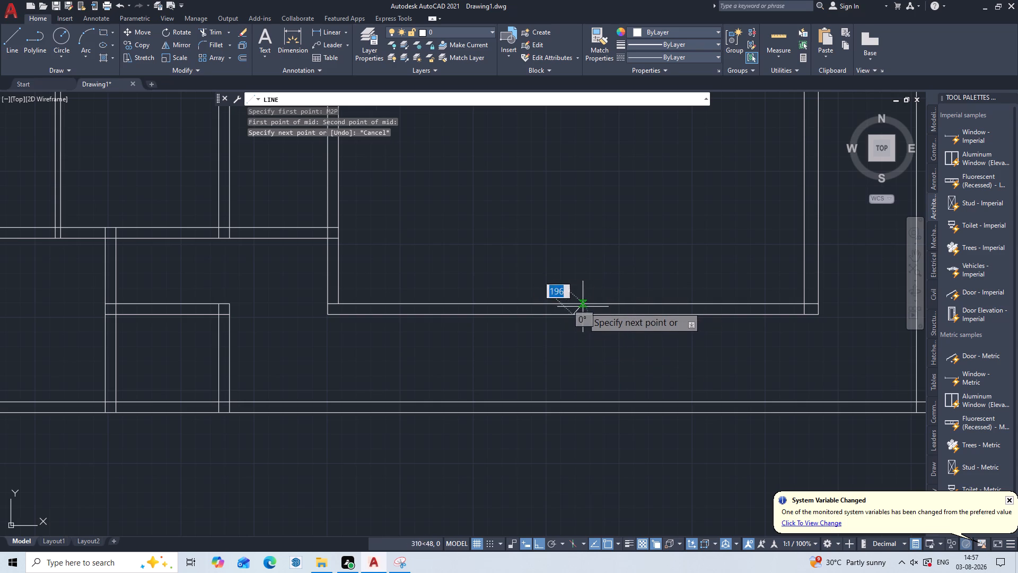
key("F8")
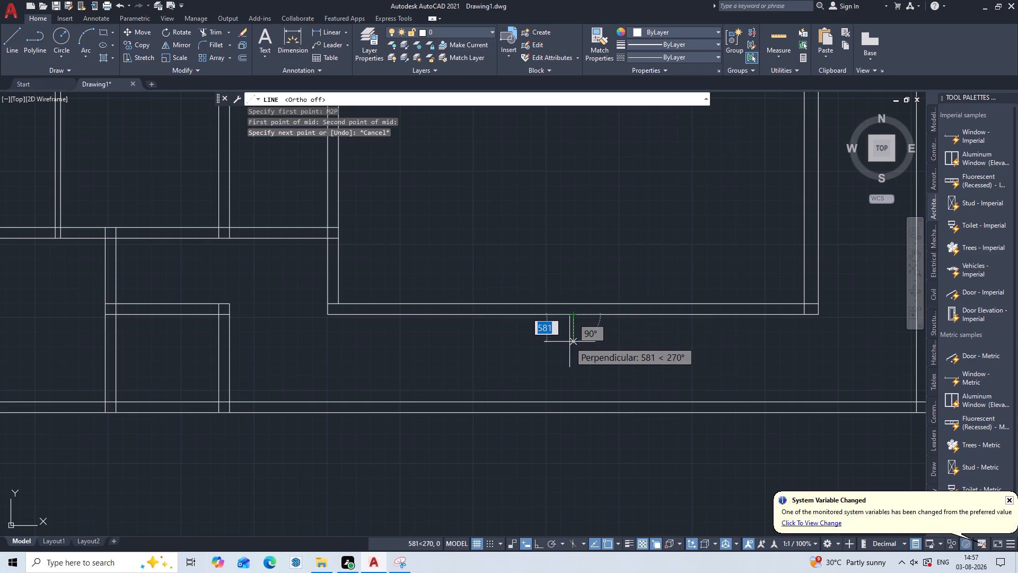
key("F8")
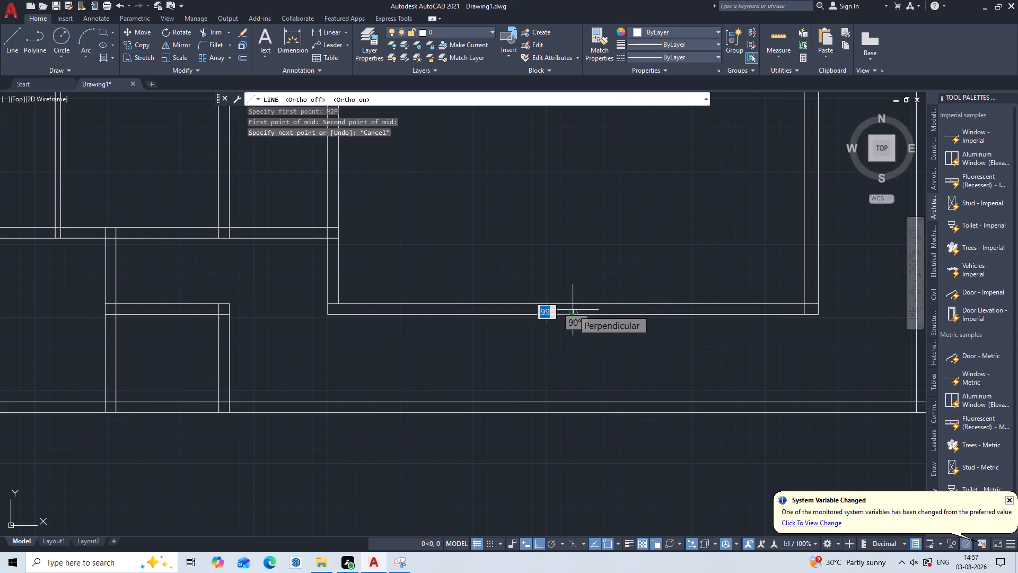
type("115")
key("Return")
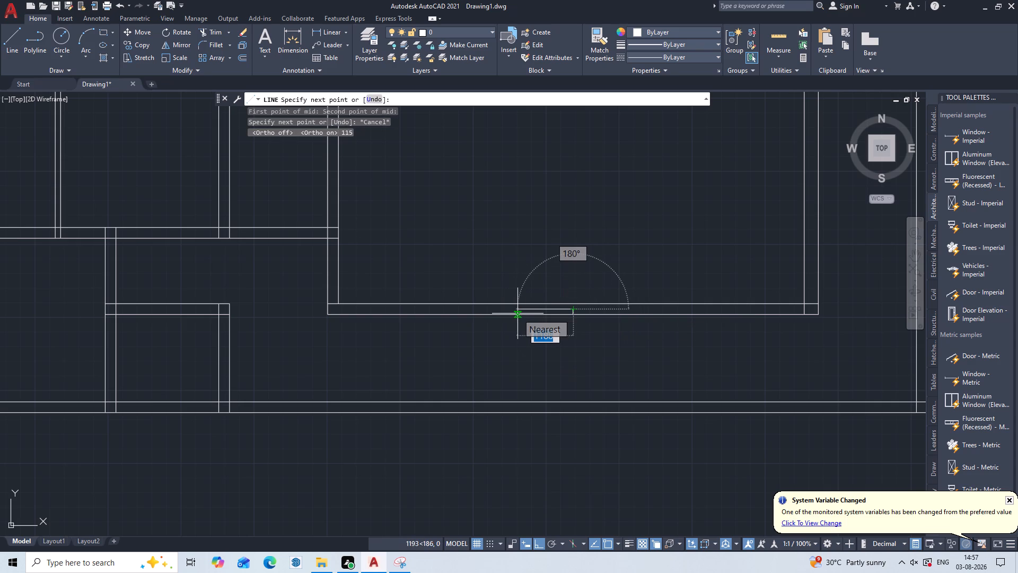
type("750")
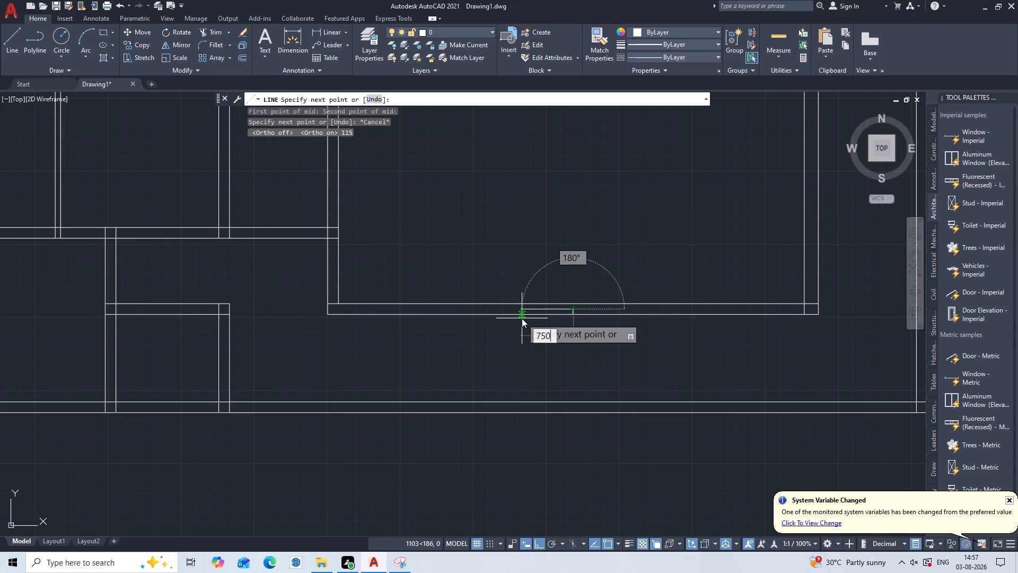
key("Return")
key("Escape")
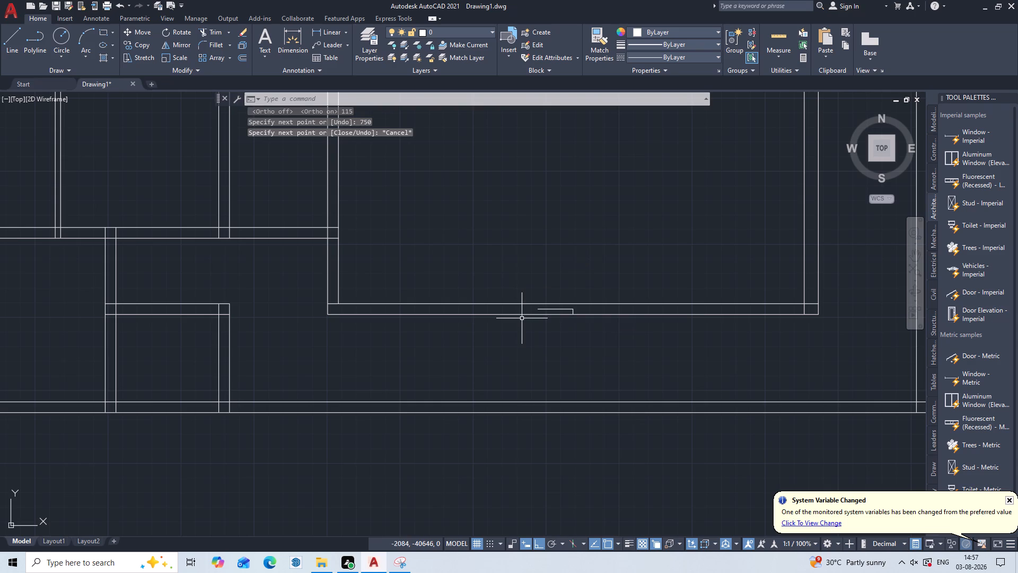
Draw a 750 mm line to the right from the top end of the short 115 mm midpoint line.
key("Return")
scroll(583, 318, "up", 2)
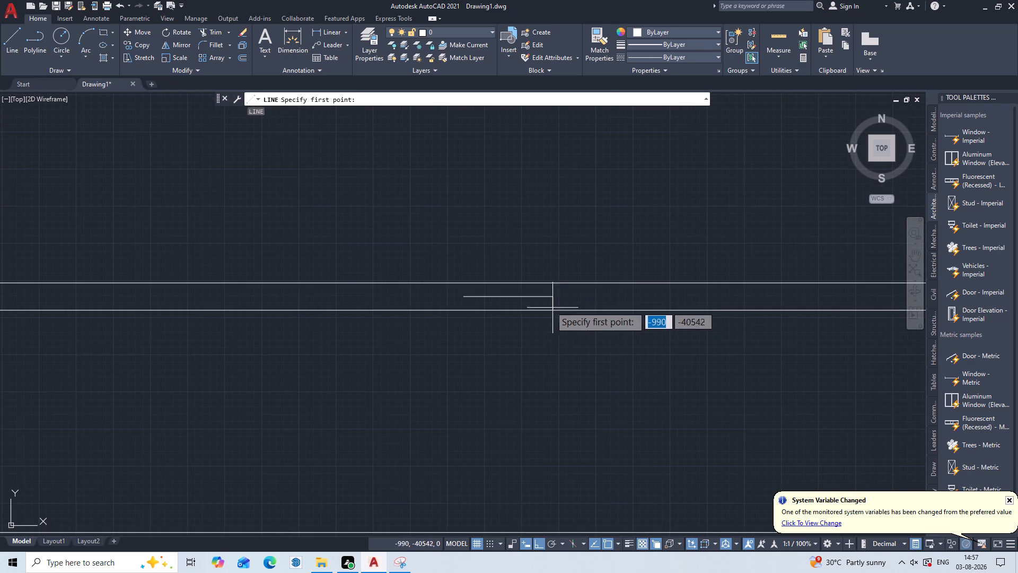
left_click(550, 300)
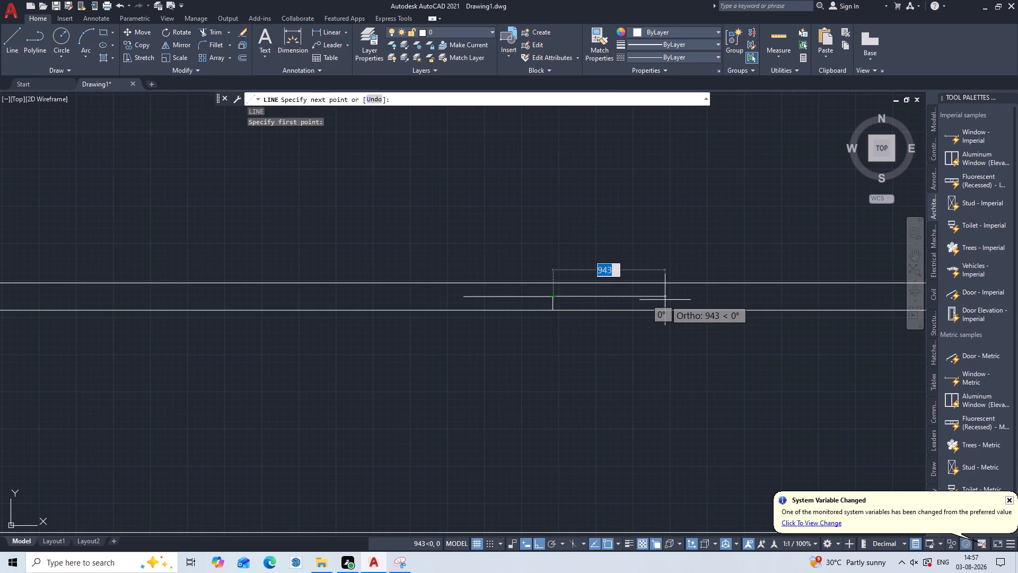
type("11")
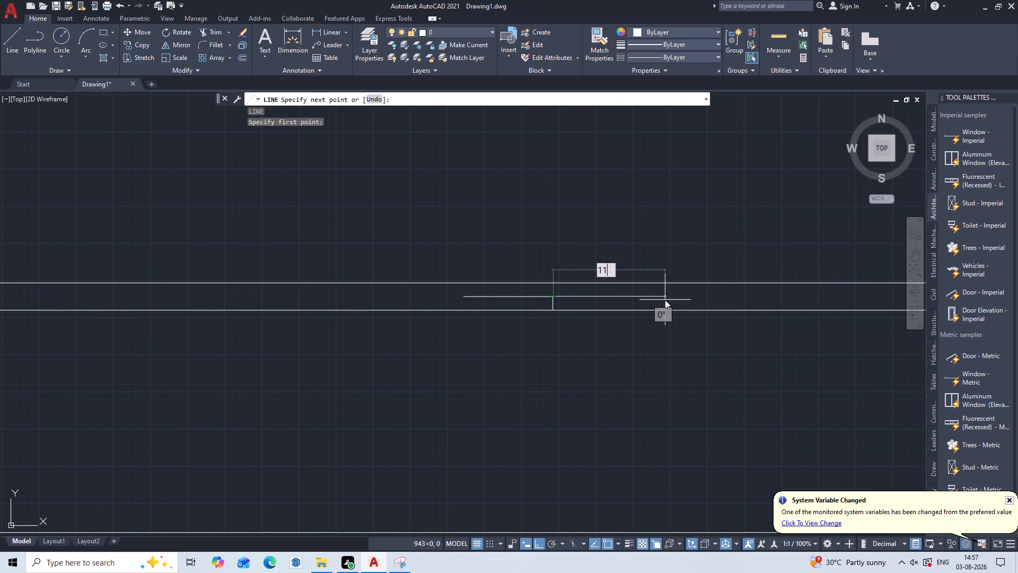
key("BackSpace")
key("BackSpace")
key("BackSpace")
key("BackSpace")
key("BackSpace")
key("BackSpace")
key("BackSpace")
key("BackSpace")
key("BackSpace")
key("BackSpace")
type("750")
key("Return")
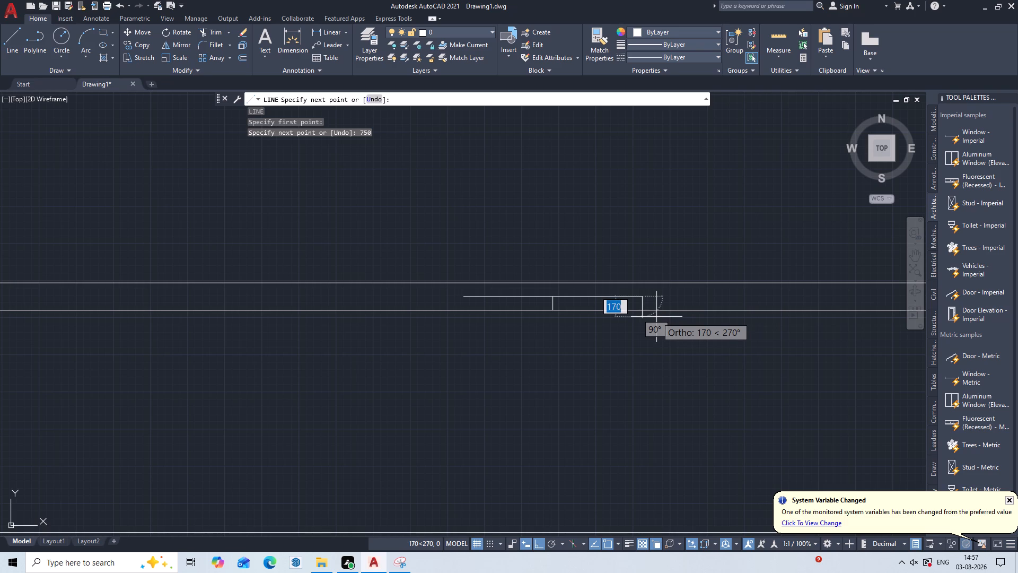
Continue the line 450 mm down, 115 mm right and back up to the hall's lower wall outer line.
type("500")
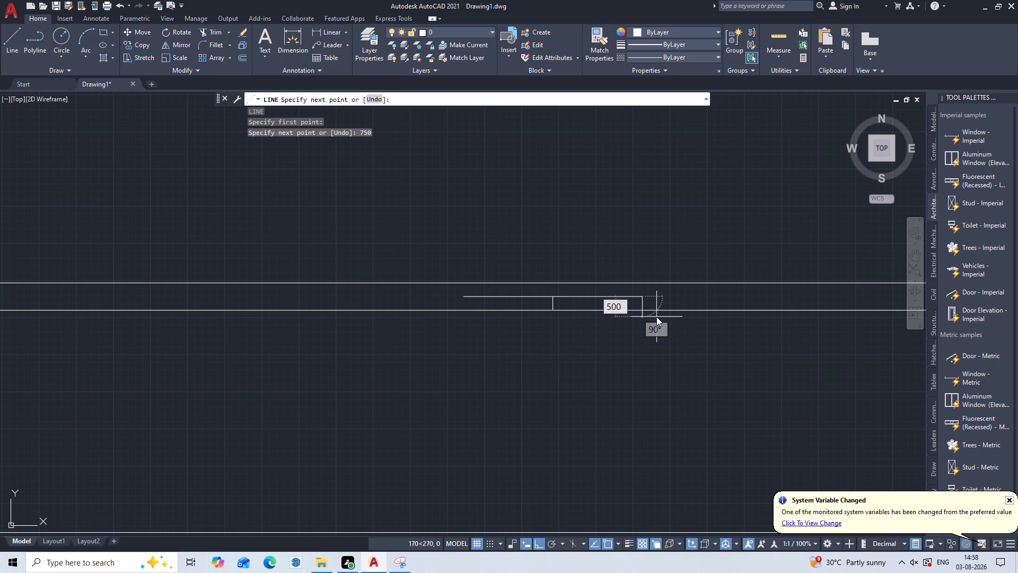
key("BackSpace")
key("BackSpace")
key("BackSpace")
type("450")
key("Return")
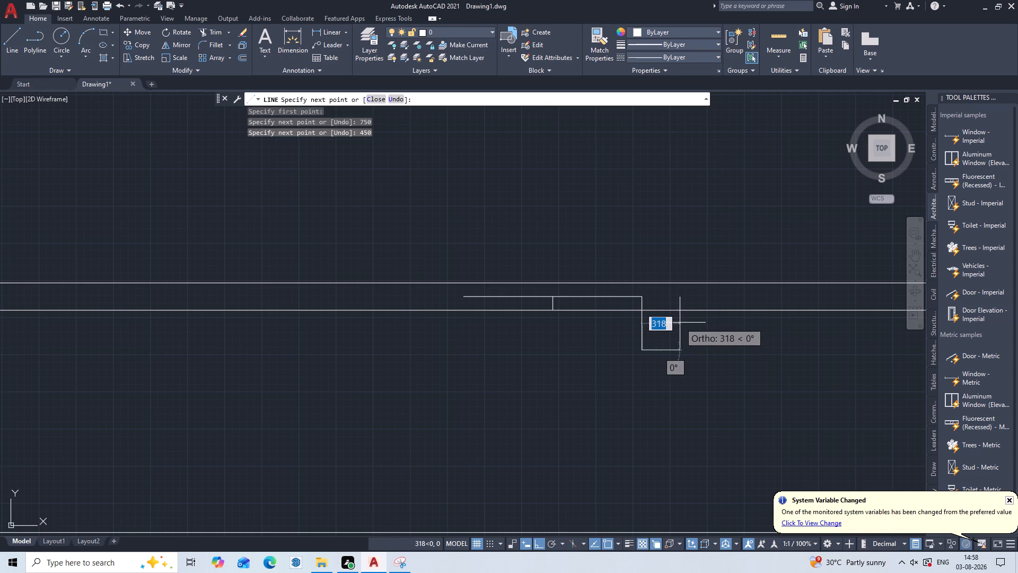
type("115")
key("Return")
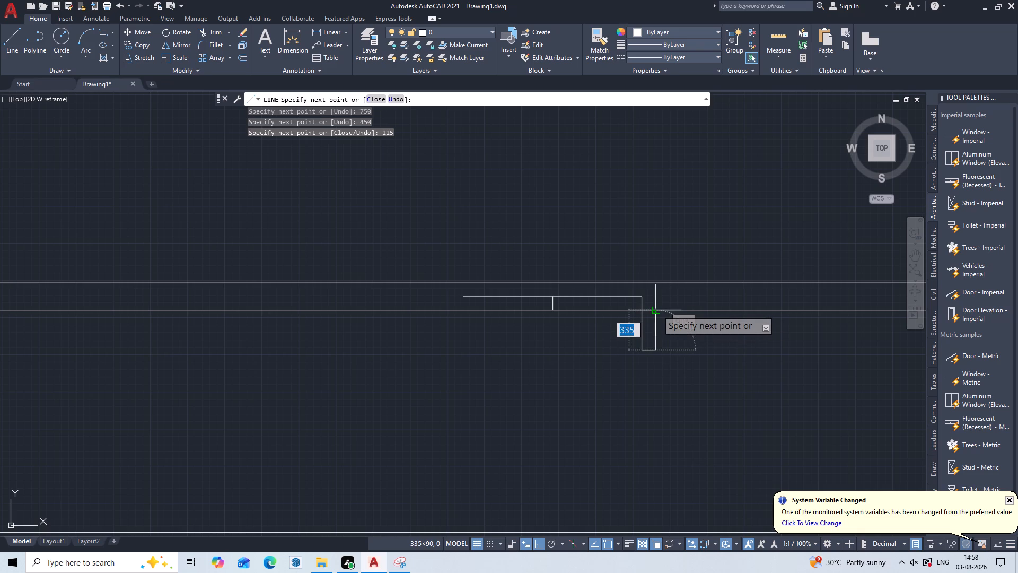
left_click(657, 310)
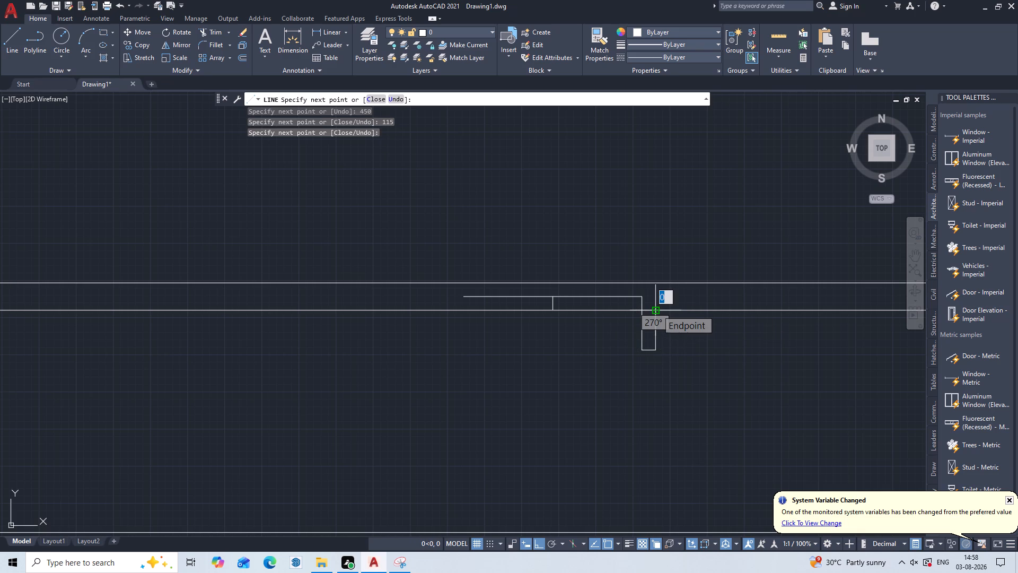
key("Escape")
Trim the wall's outer line across the 115 mm wide projection and from there left to the short midpoint line.
key("t")
key("r")
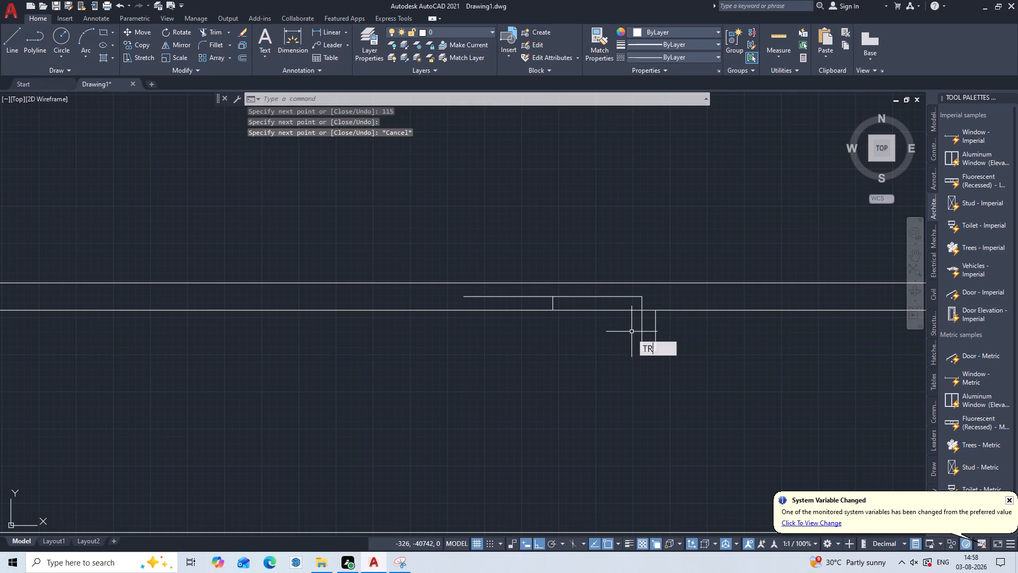
key("Return")
scroll(650, 309, "up", 3)
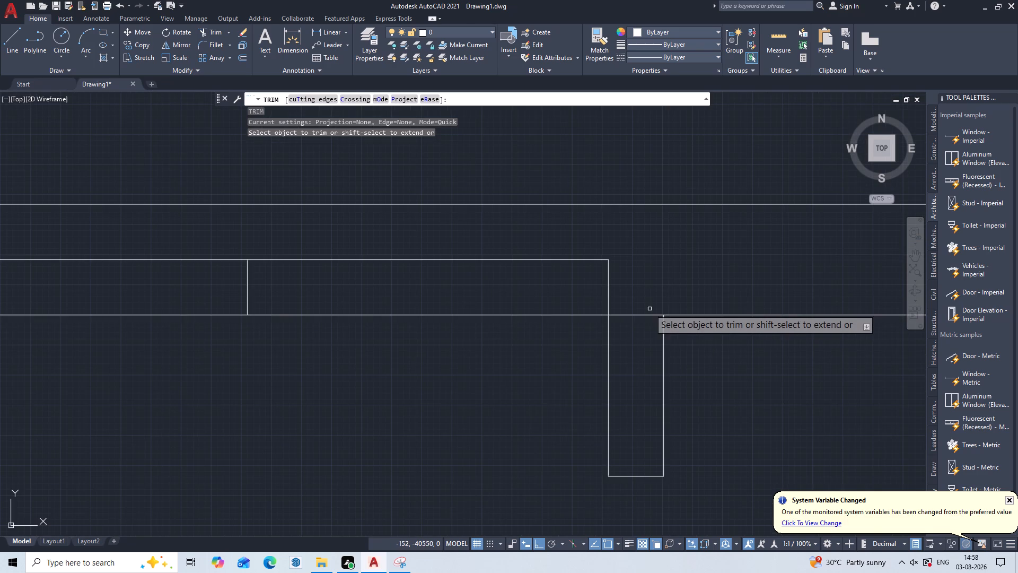
left_click(650, 299)
left_click_drag(624, 334, 629, 335)
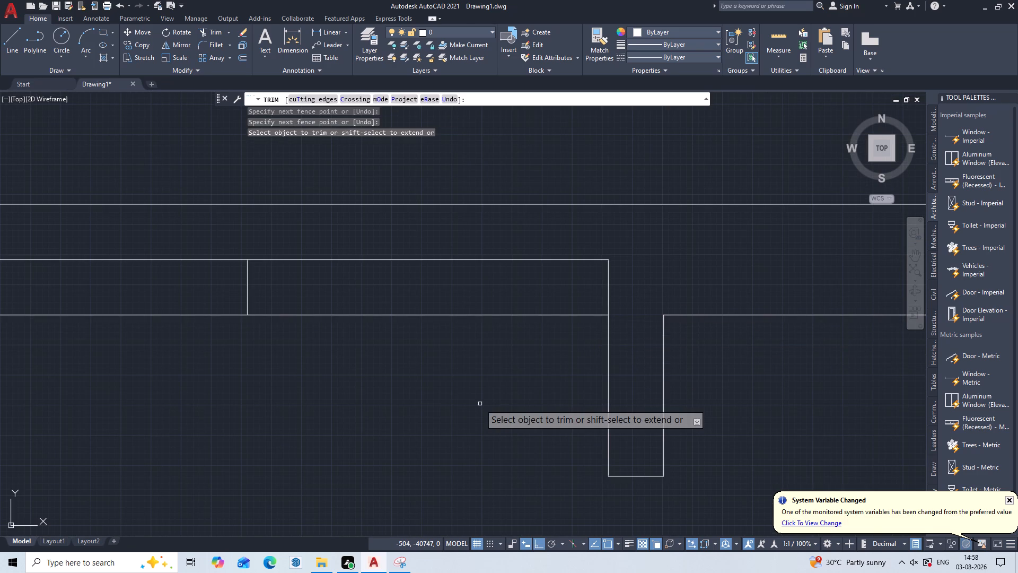
left_click(558, 301)
left_click(524, 360)
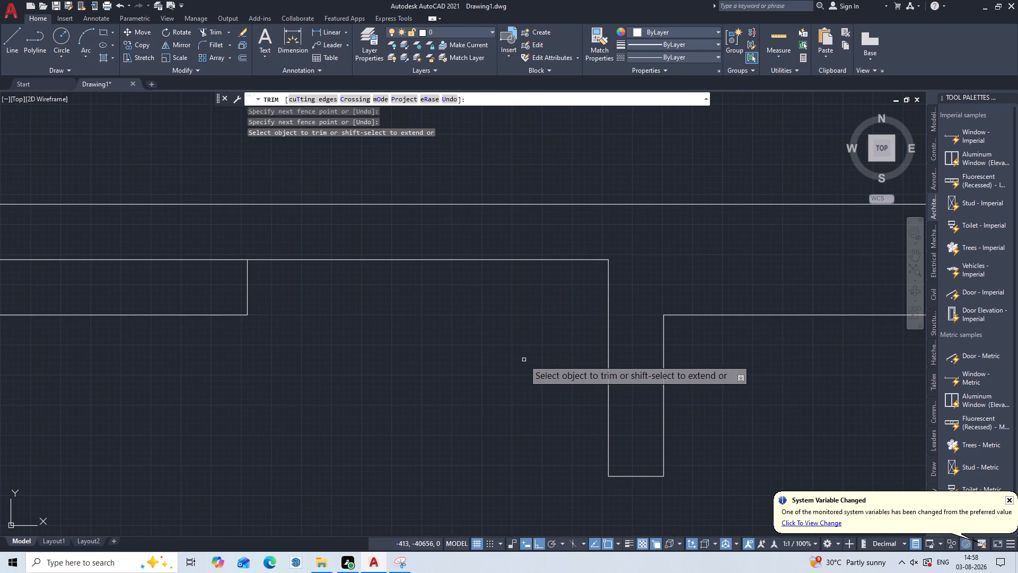
Trim away the short 115 mm vertical line at the wall's midpoint.
scroll(524, 360, "down", 3)
middle_click_drag(469, 397, 611, 360)
scroll(575, 332, "up", 1)
middle_click_drag(575, 332, 574, 350)
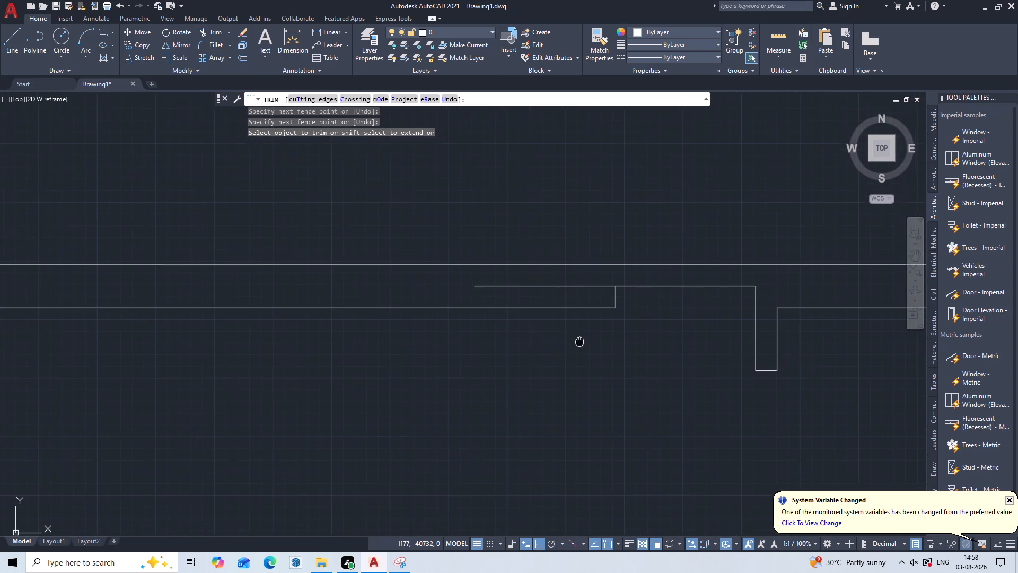
middle_click_drag(574, 350, 543, 389)
scroll(552, 367, "up", 2)
left_click(608, 324)
left_click(632, 326)
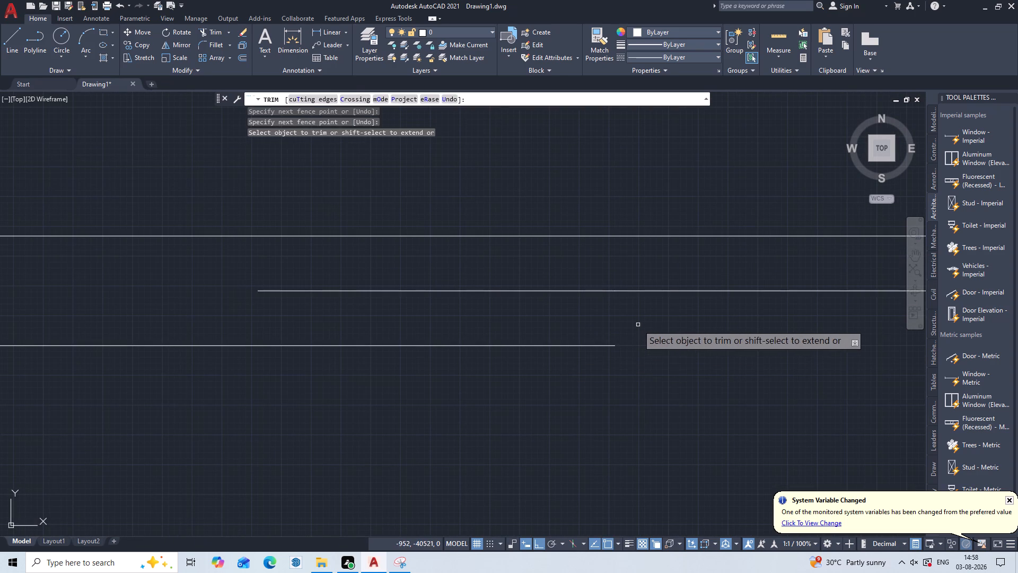
key("Escape")
Draw a 450 mm line straight down from the left end of the recess's top line.
key("l")
key("Return")
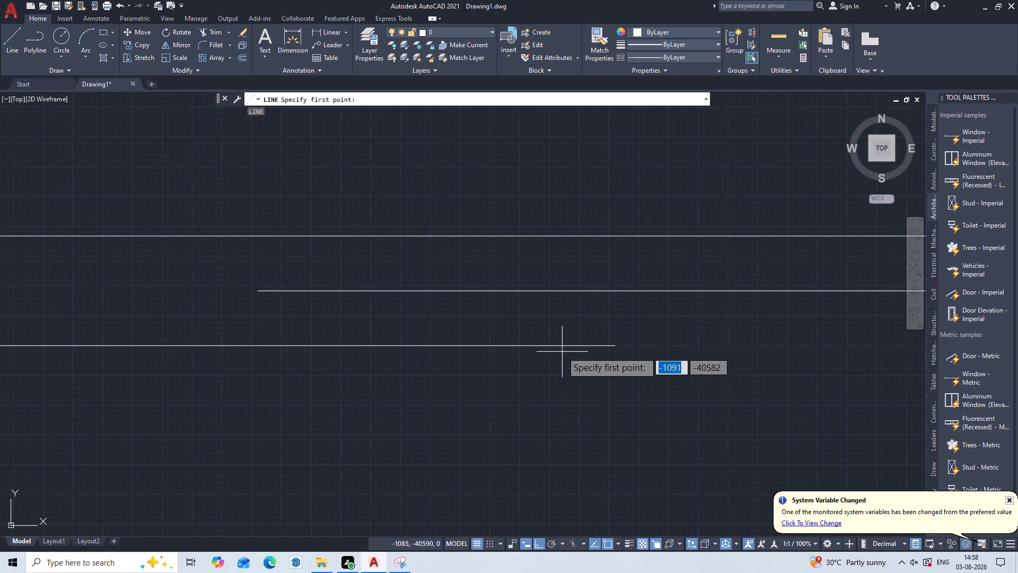
left_click(256, 290)
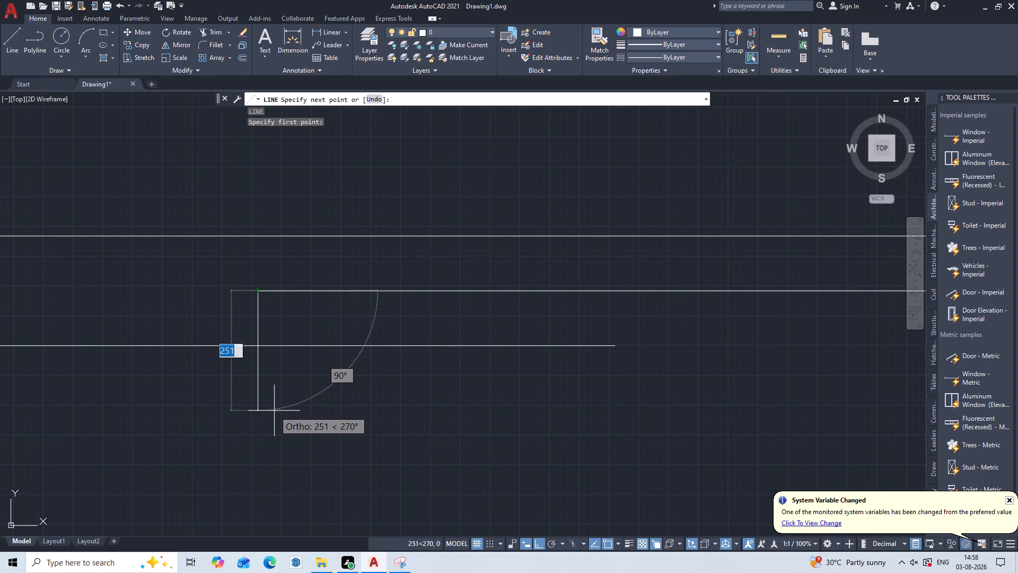
type("450")
key("Return")
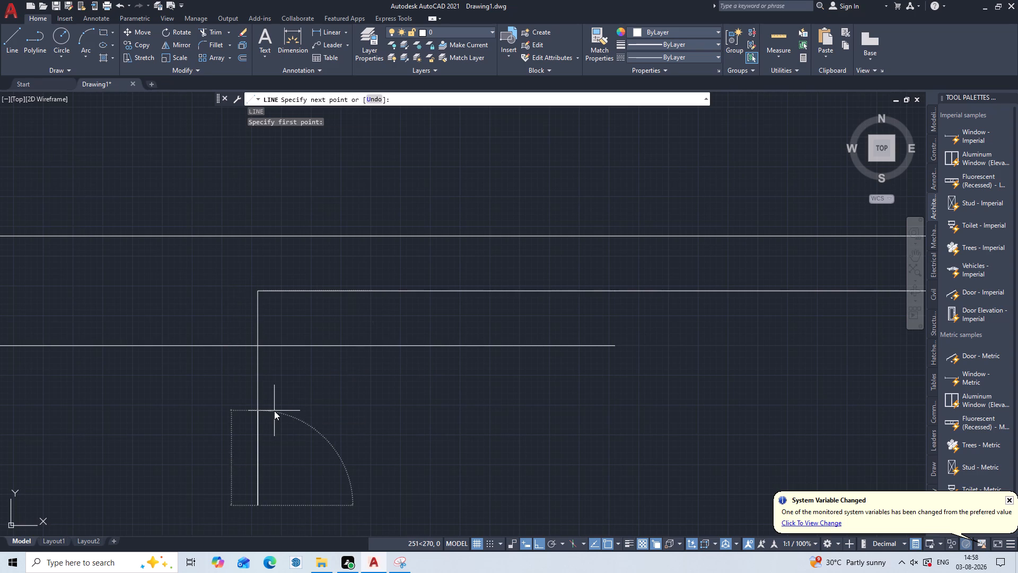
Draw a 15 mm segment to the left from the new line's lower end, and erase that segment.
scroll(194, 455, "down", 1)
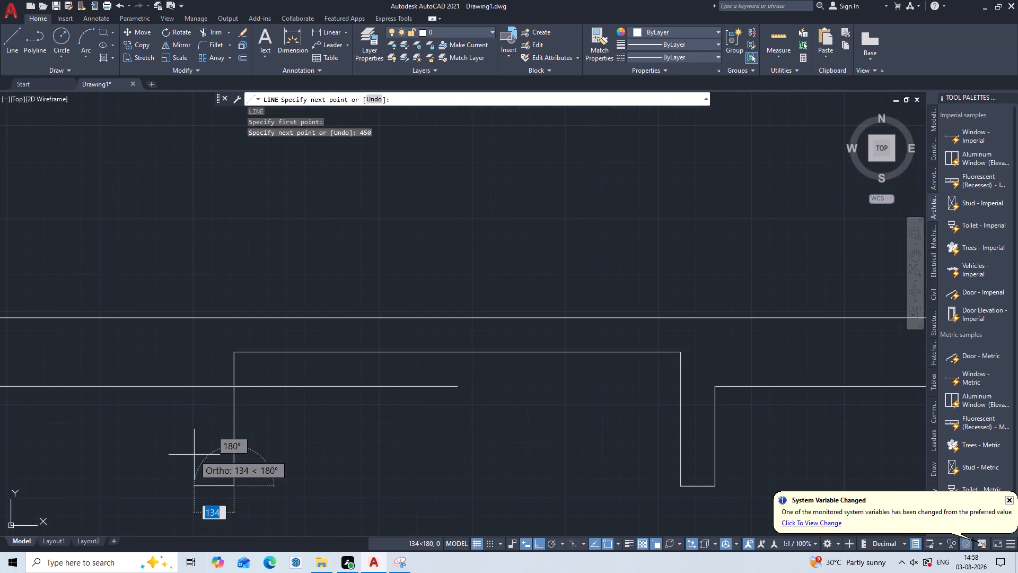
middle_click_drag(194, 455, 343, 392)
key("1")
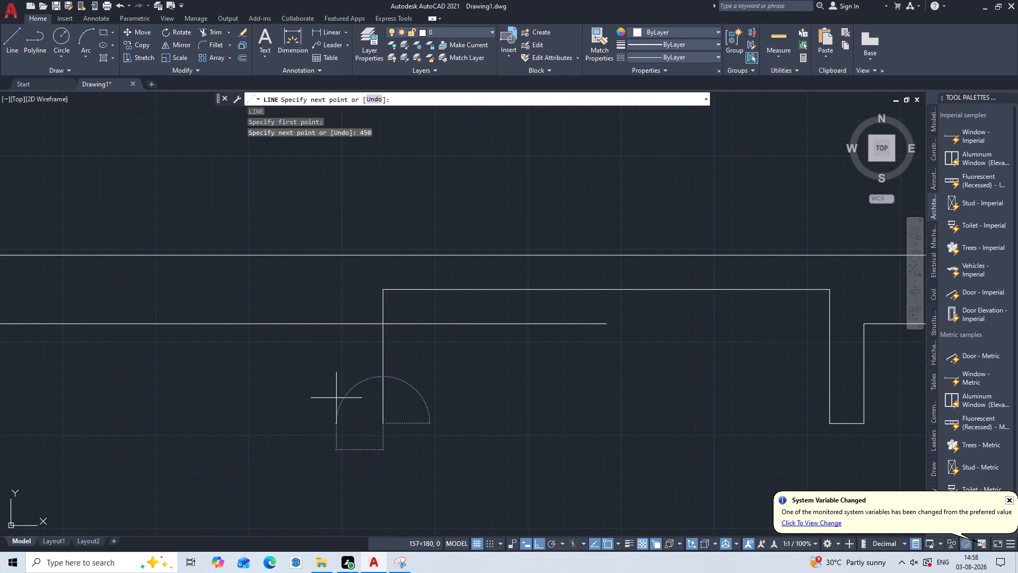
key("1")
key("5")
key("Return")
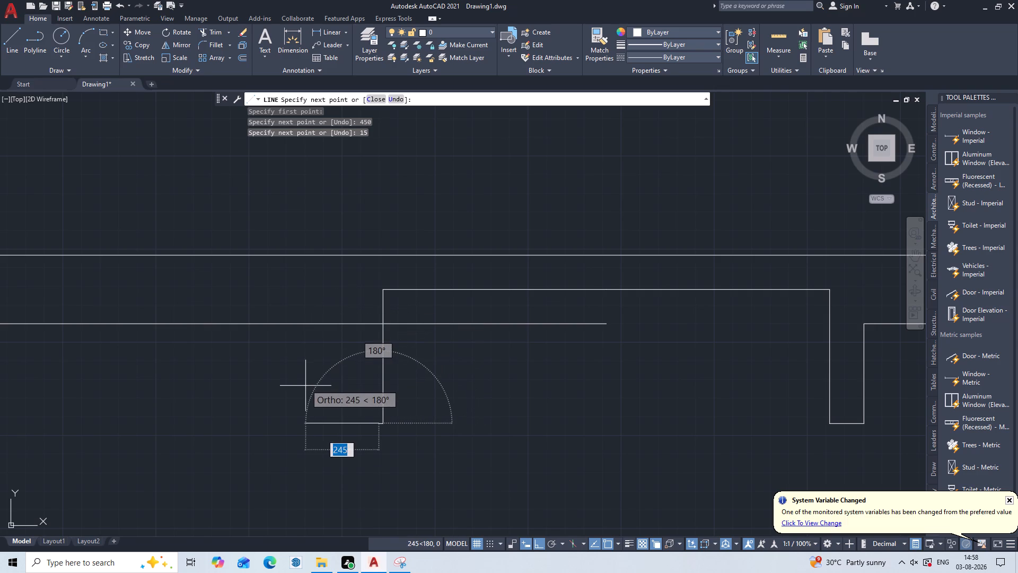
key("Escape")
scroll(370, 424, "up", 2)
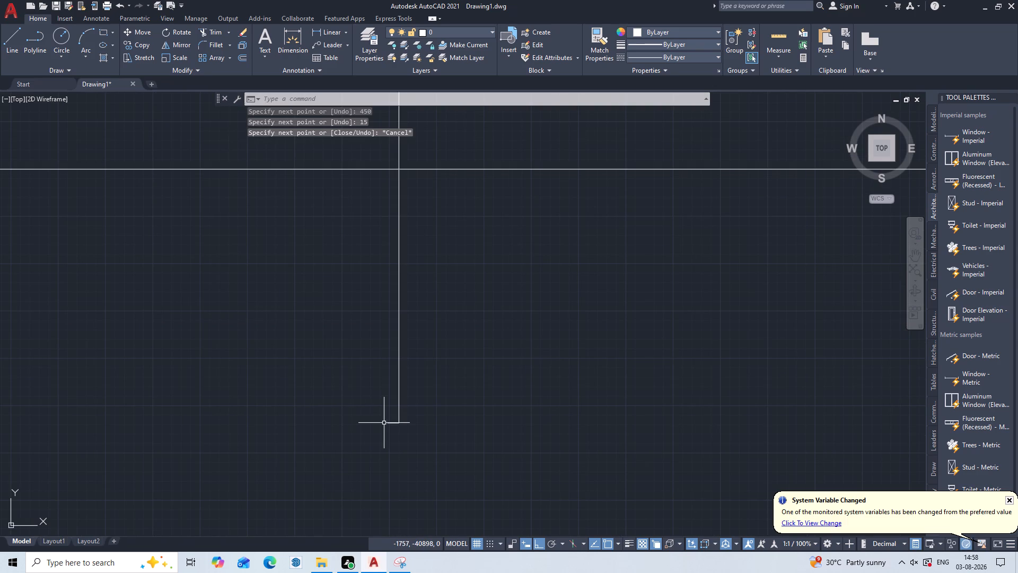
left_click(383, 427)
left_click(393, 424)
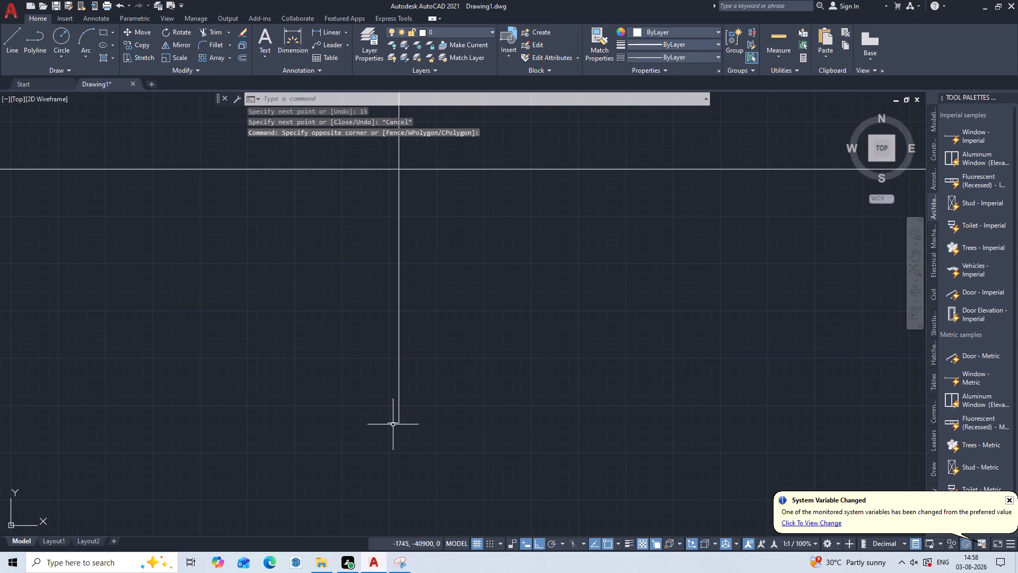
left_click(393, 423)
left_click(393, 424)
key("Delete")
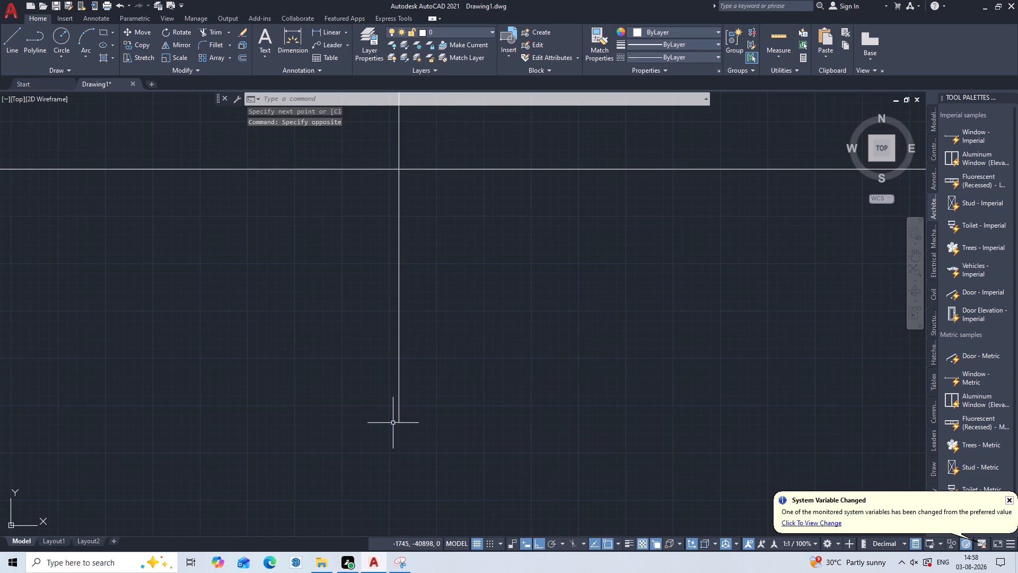
Draw a line 115 mm left from the 450 mm line's lower end and straight up to the hall's lower wall outer line.
scroll(393, 429, "up", 2)
key("l")
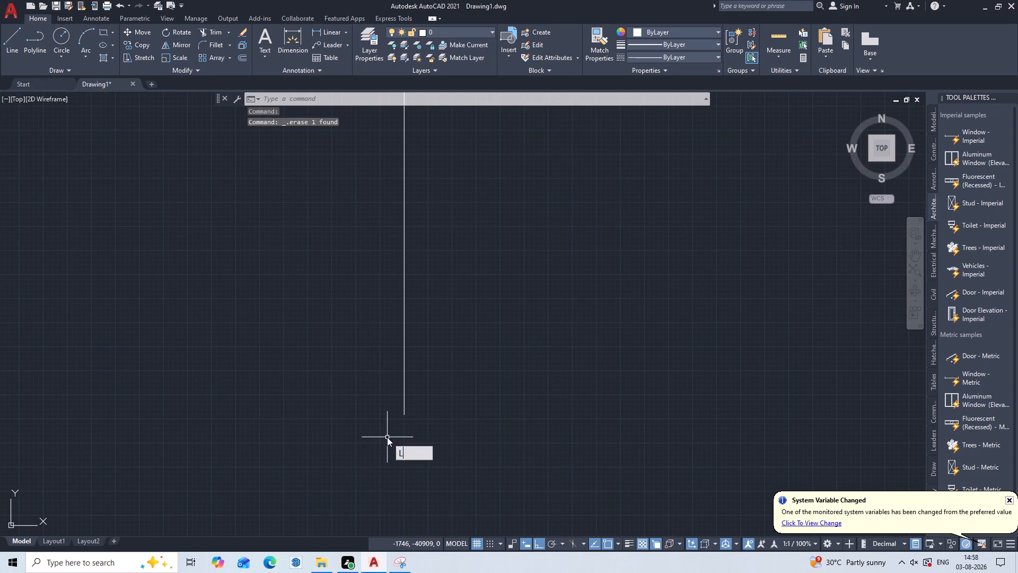
key("Return")
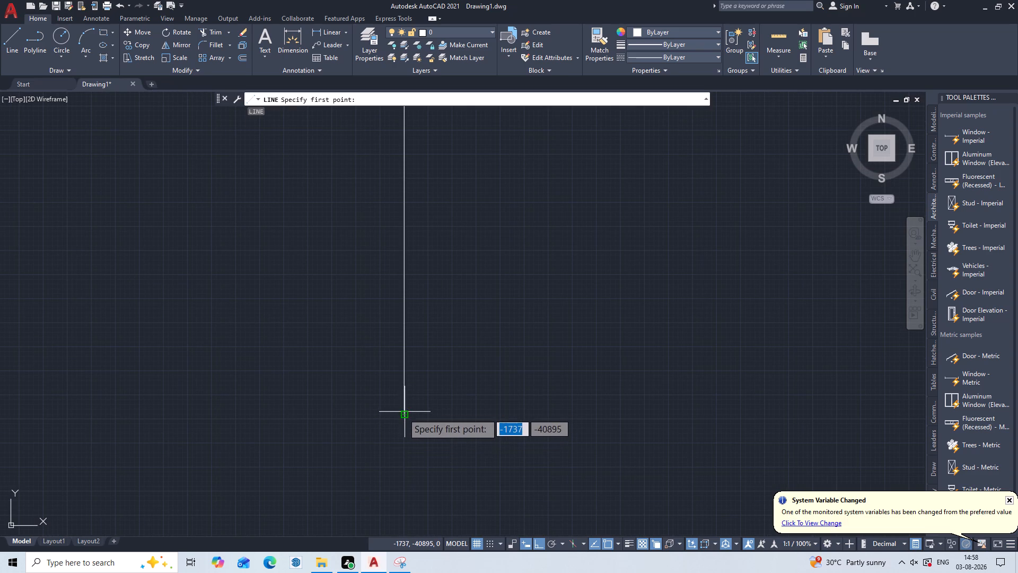
left_click(402, 415)
key("1")
type("15")
key("Return")
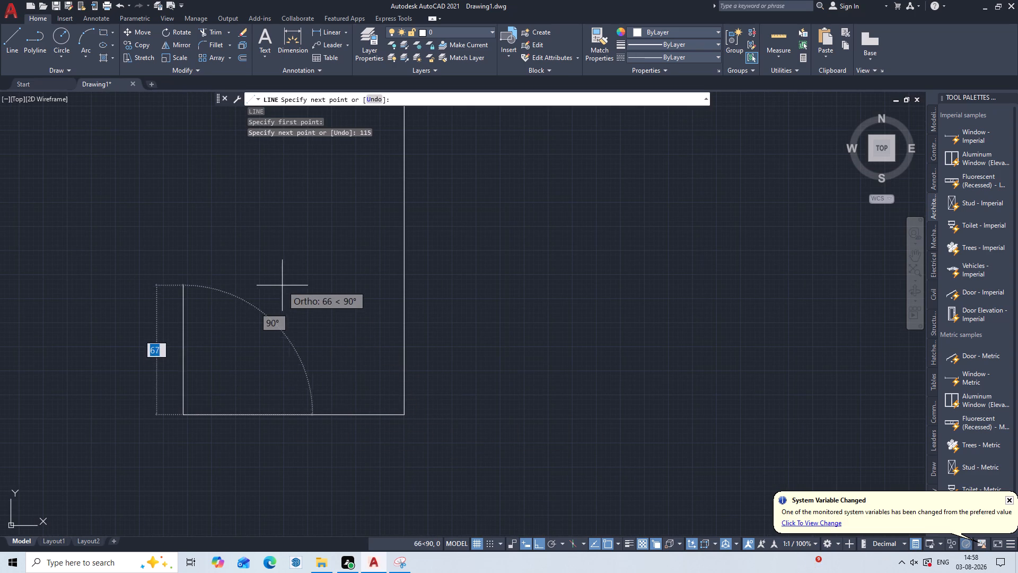
middle_click_drag(277, 276, 310, 444)
scroll(308, 380, "down", 2)
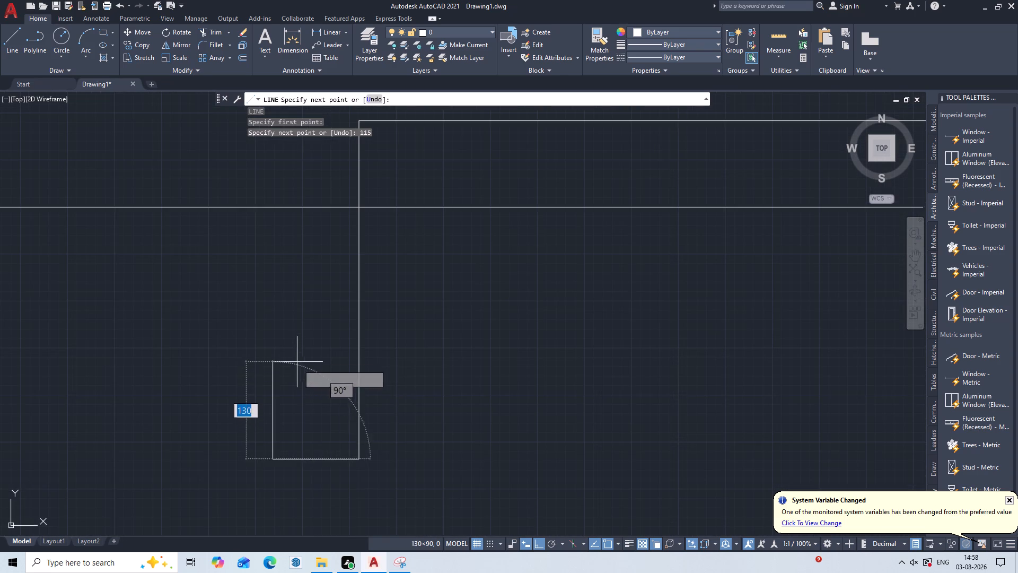
scroll(293, 342, "down", 1)
type("450")
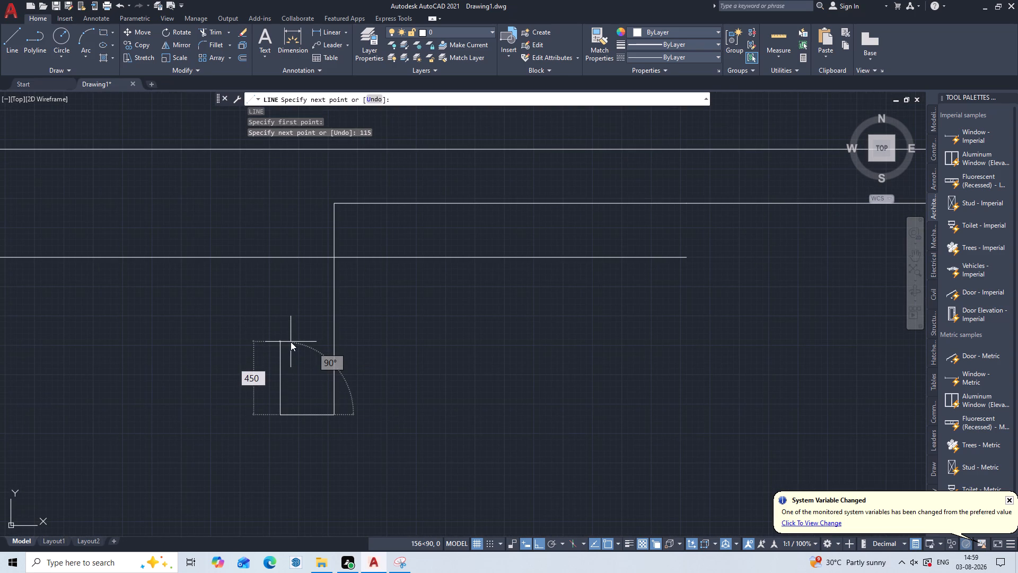
key("BackSpace")
key("BackSpace")
key("BackSpace")
key("Escape")
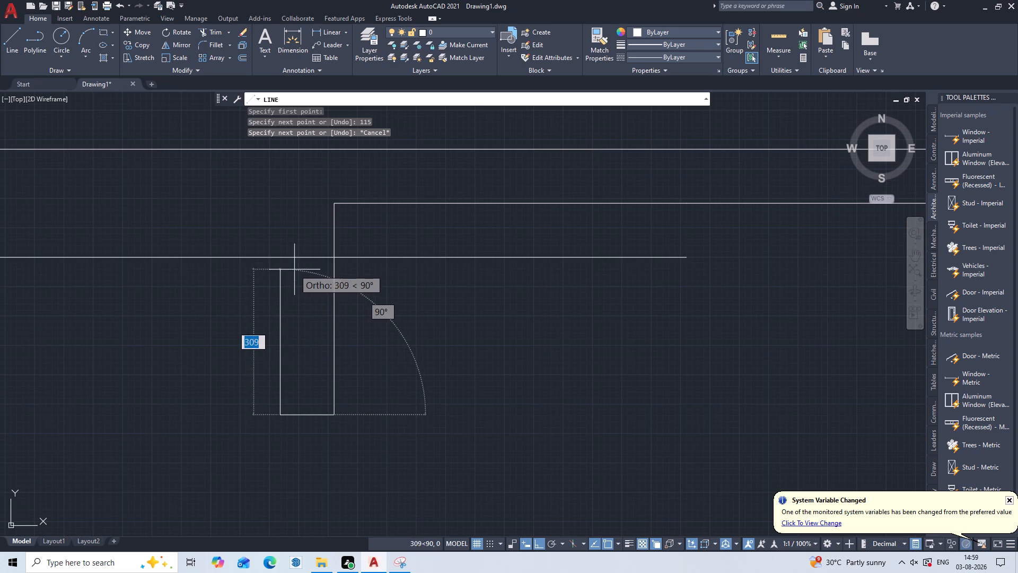
left_click(278, 255)
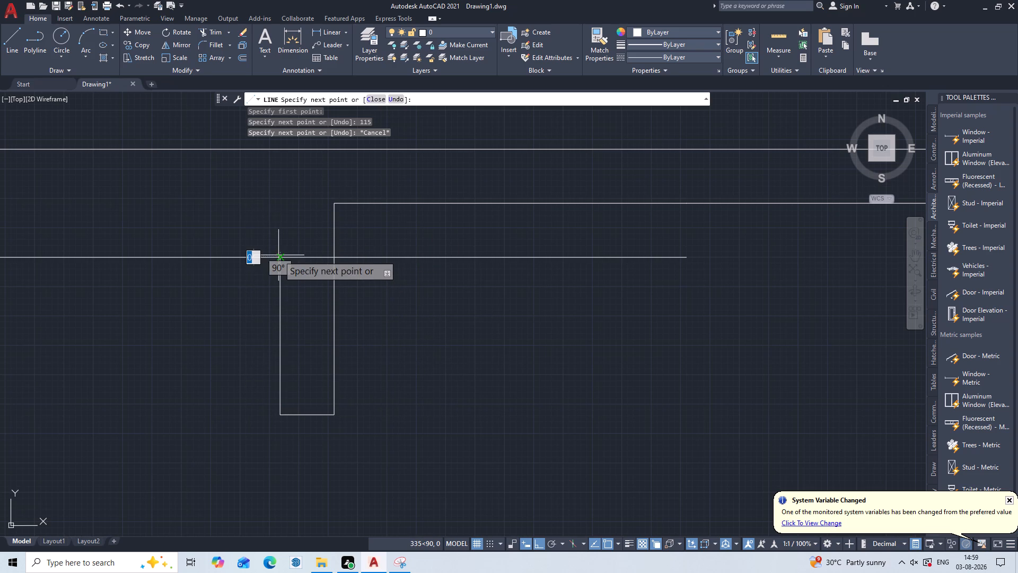
key("Escape")
Trim the lower wall's outer line inside the recess and across the 115 mm wide left projection.
scroll(278, 255, "down", 3)
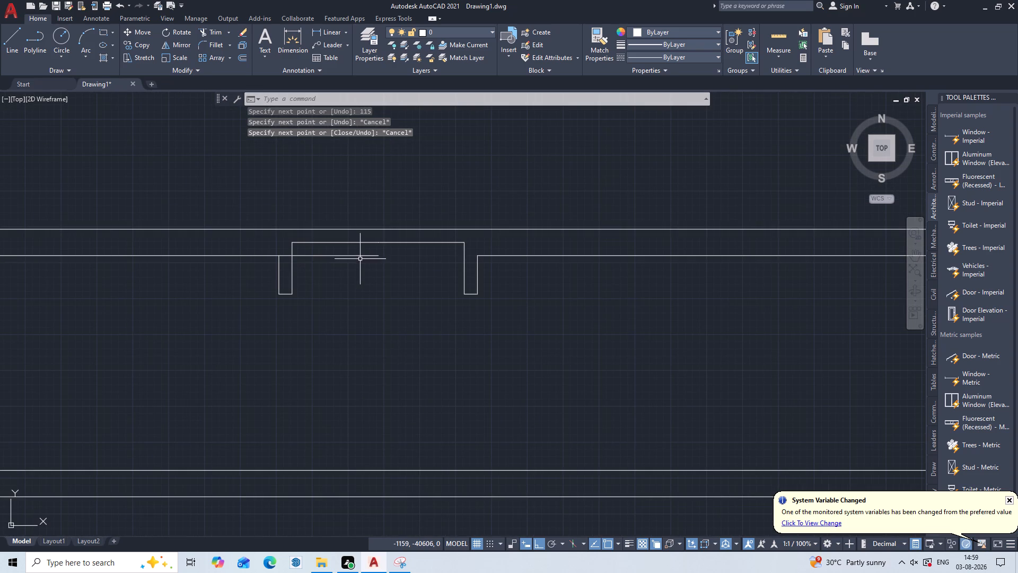
scroll(320, 258, "up", 2)
key("t")
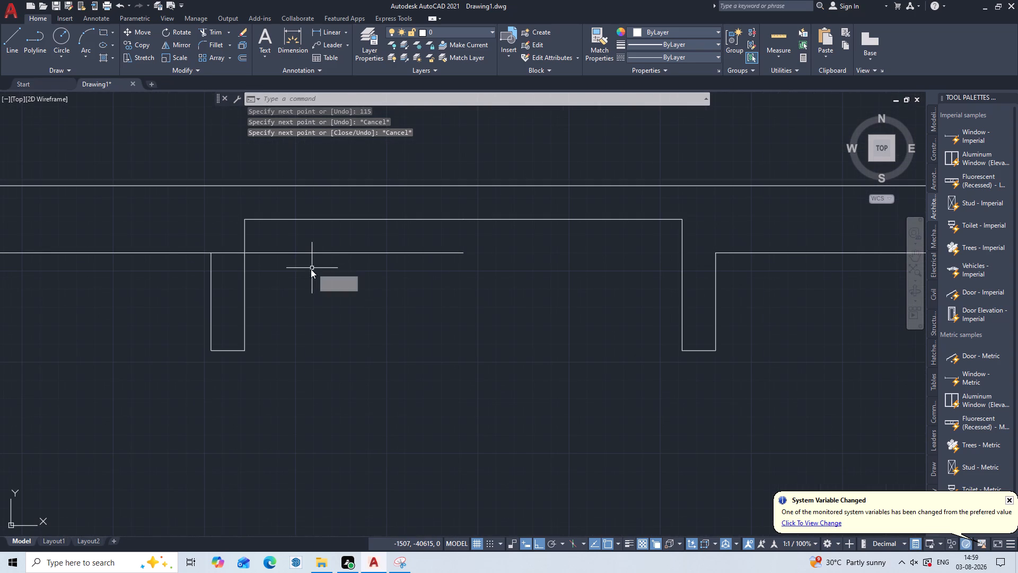
key("r")
key("Return")
left_click(372, 233)
left_click(336, 285)
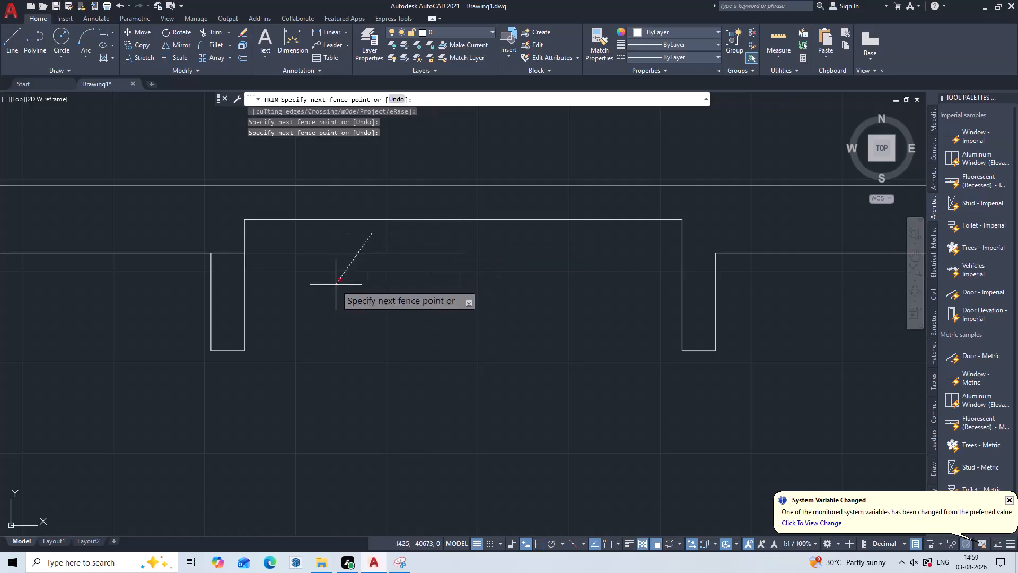
left_click(232, 239)
left_click(228, 277)
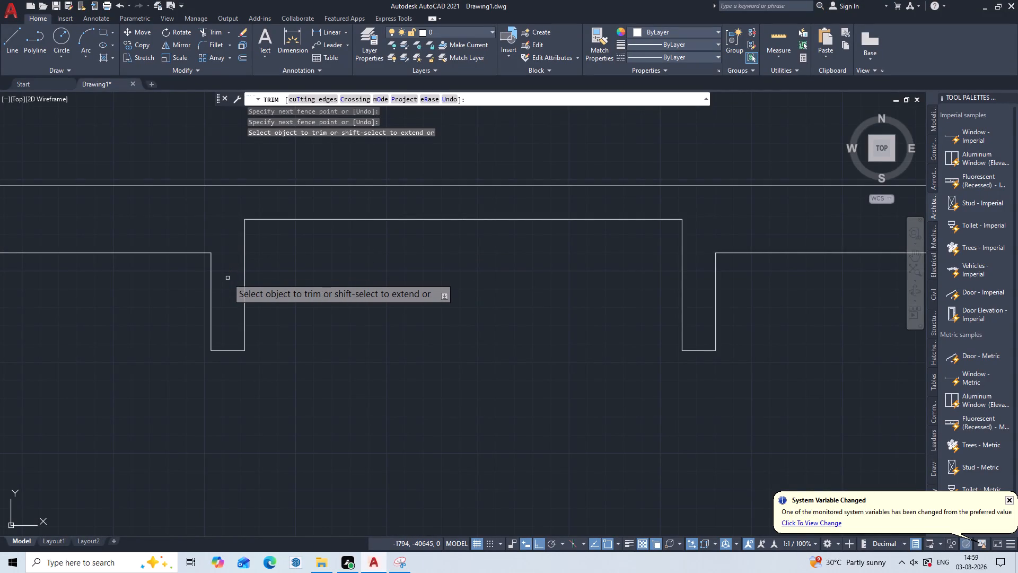
key("Escape")
Offset the inner line of the hall's left wall 3423 mm to the right, into the hall.
scroll(225, 279, "down", 2)
scroll(261, 340, "down", 2)
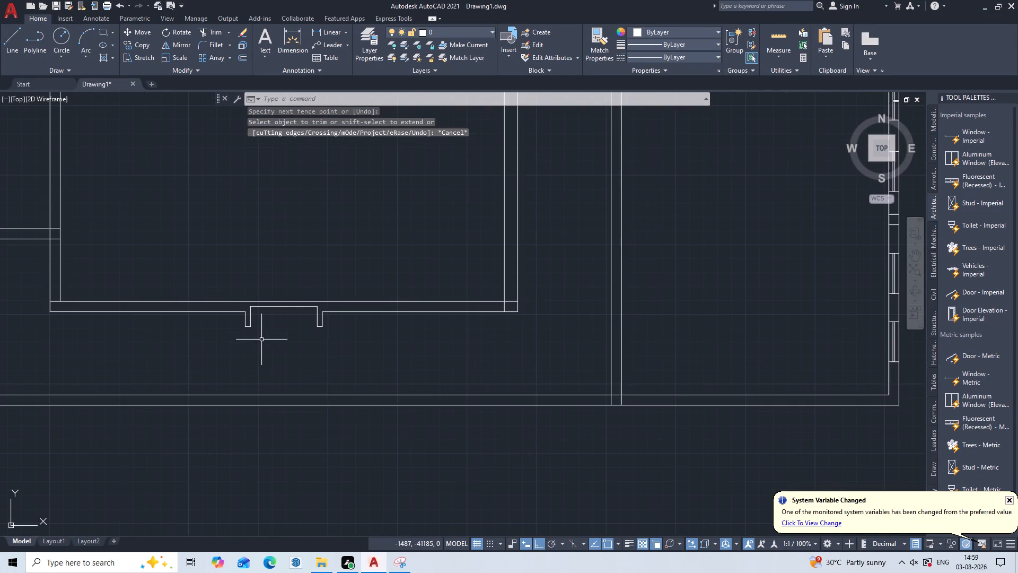
middle_click_drag(261, 340, 478, 298)
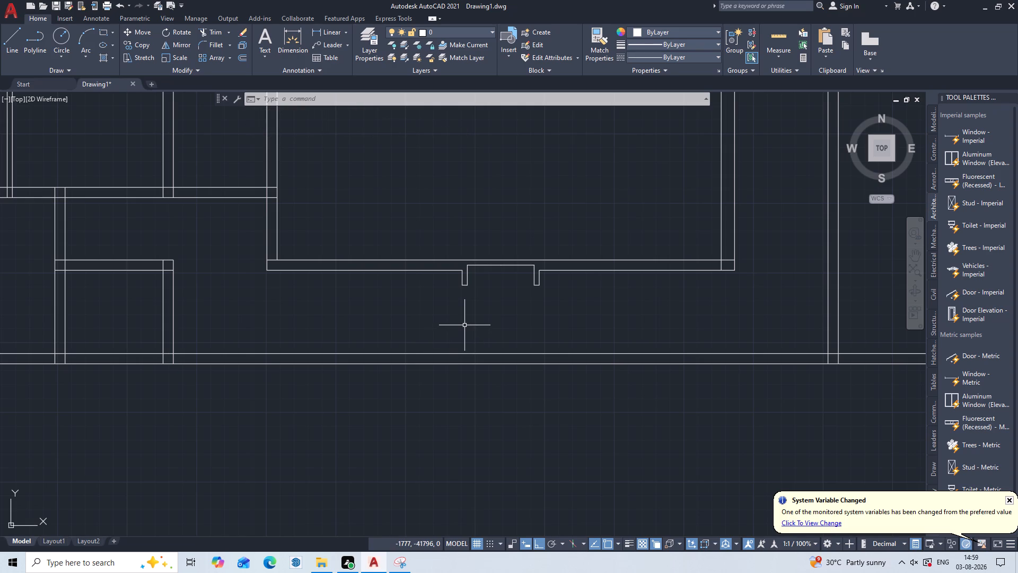
scroll(464, 325, "down", 2)
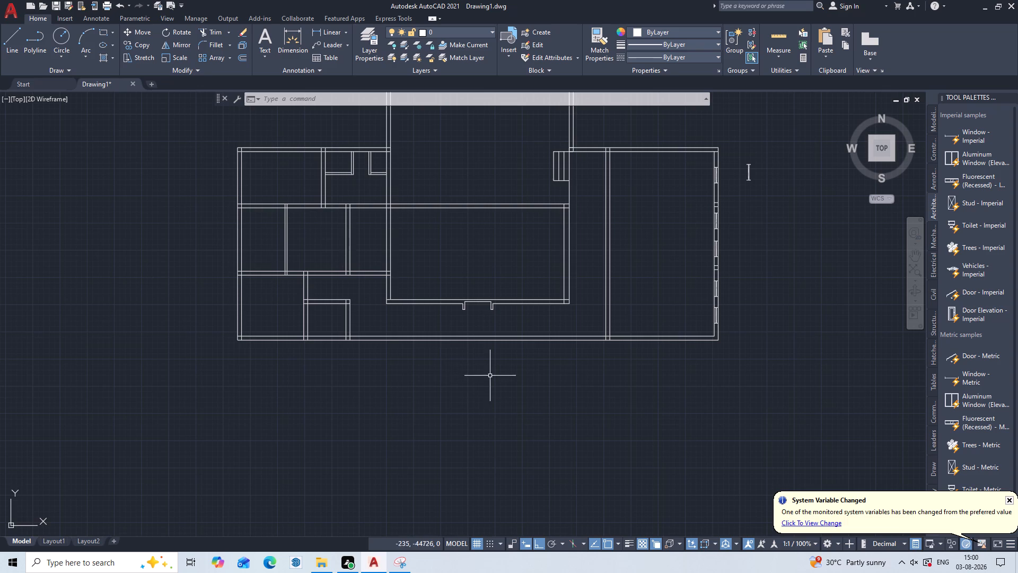
middle_click_drag(403, 275, 381, 360)
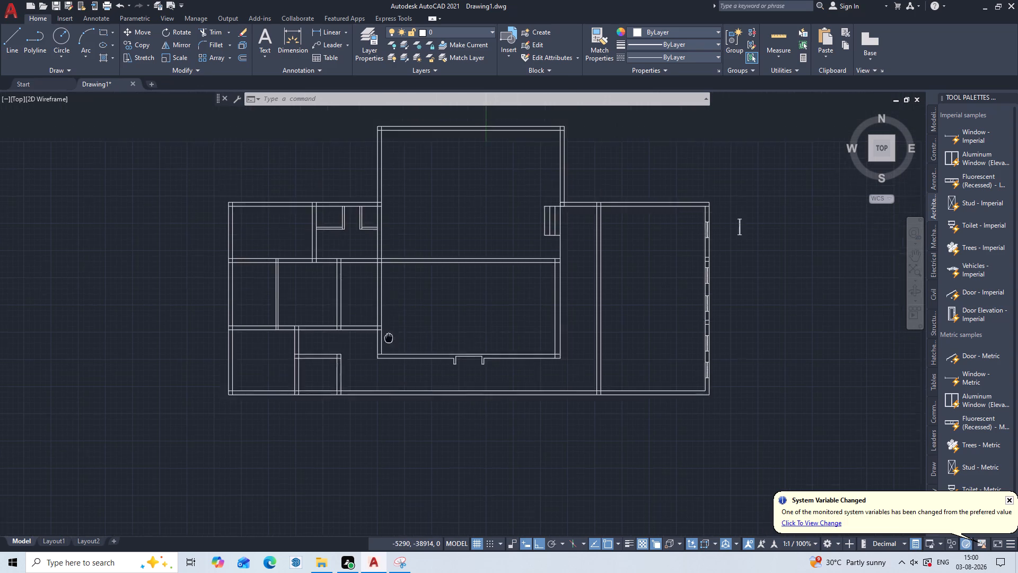
middle_click_drag(381, 360, 369, 399)
scroll(340, 348, "up", 2)
middle_click_drag(361, 360, 361, 330)
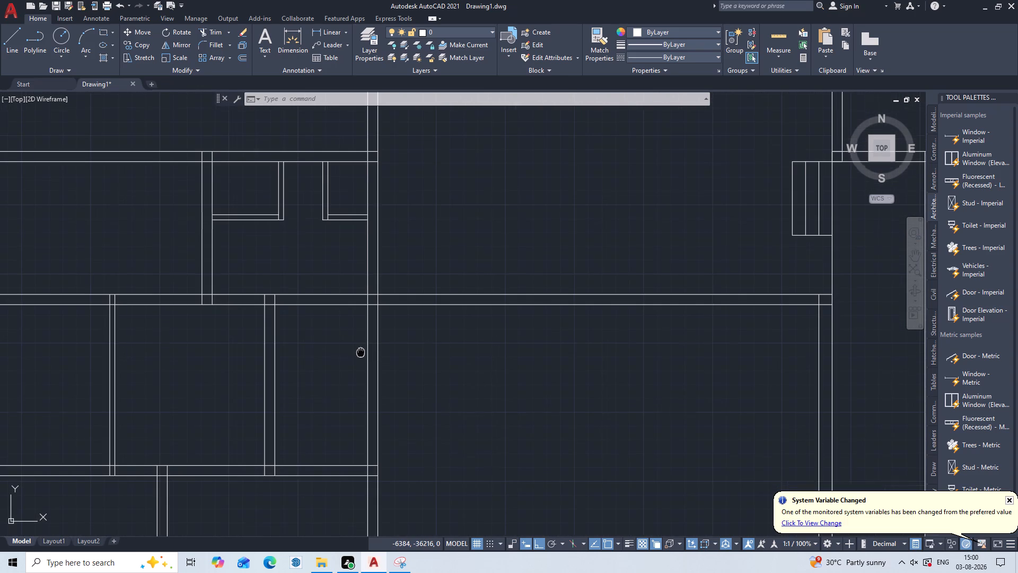
middle_click_drag(361, 330, 379, 256)
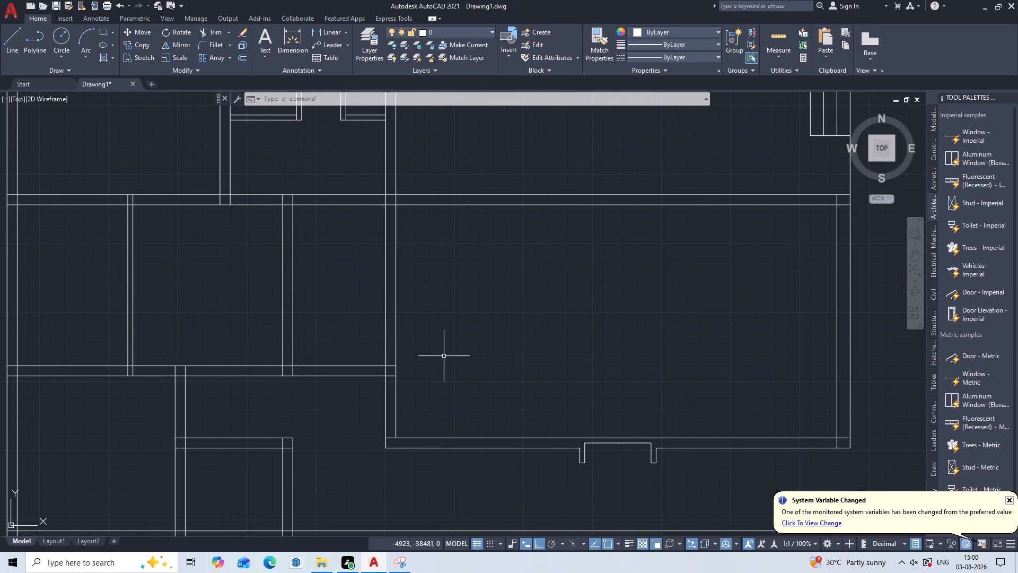
key("o")
key("Return")
key("3")
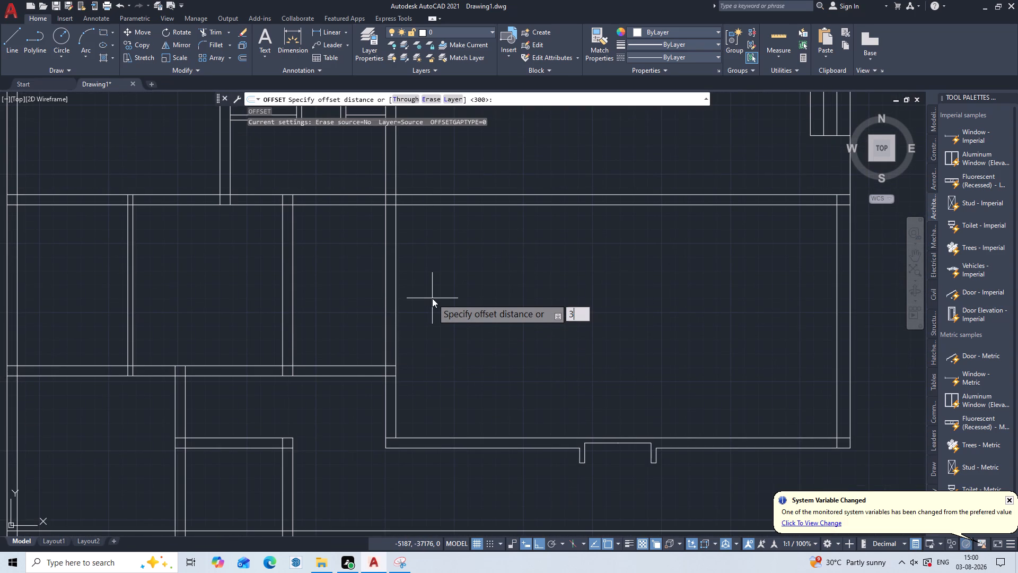
type("423")
key("Return")
left_click(397, 315)
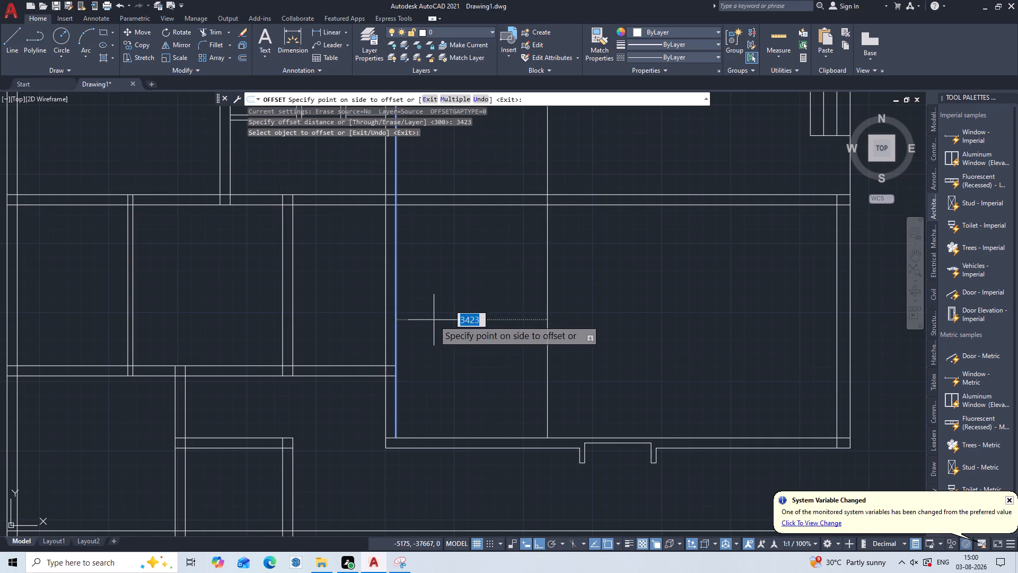
left_click(436, 320)
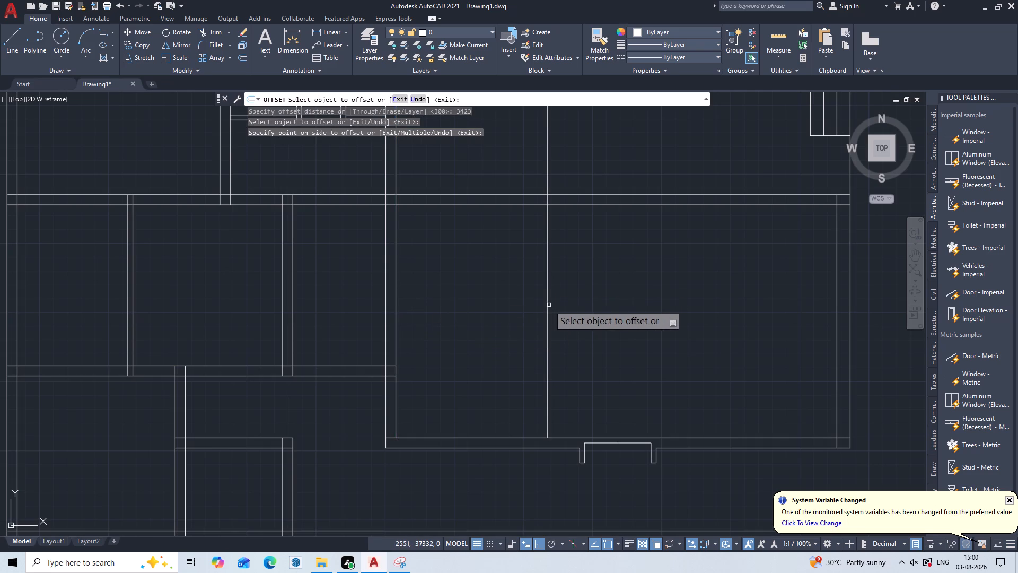
Offset the inner line of the hall's right wall 3423 mm to the left, into the hall.
left_click(835, 292)
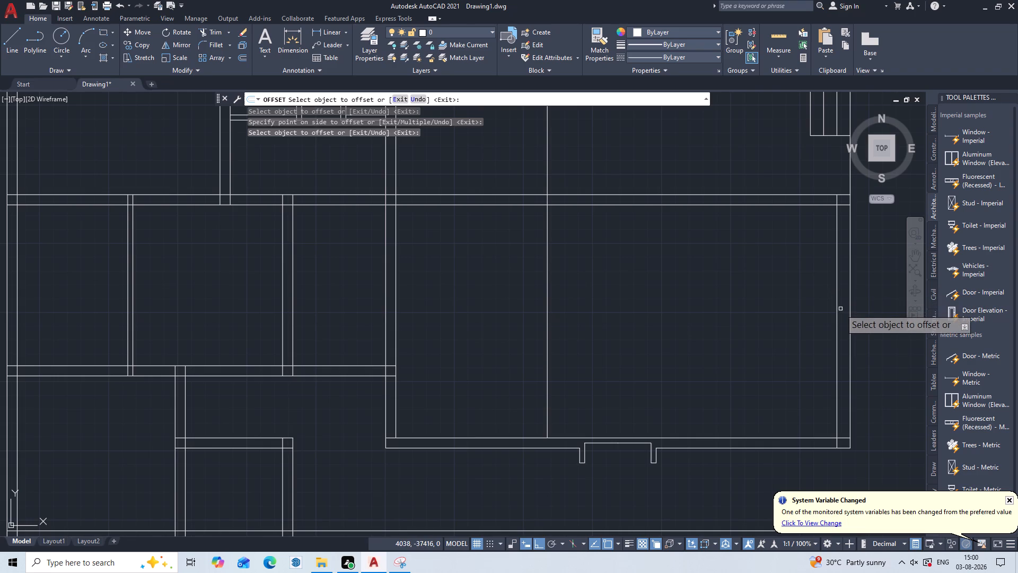
left_click(837, 318)
left_click(787, 328)
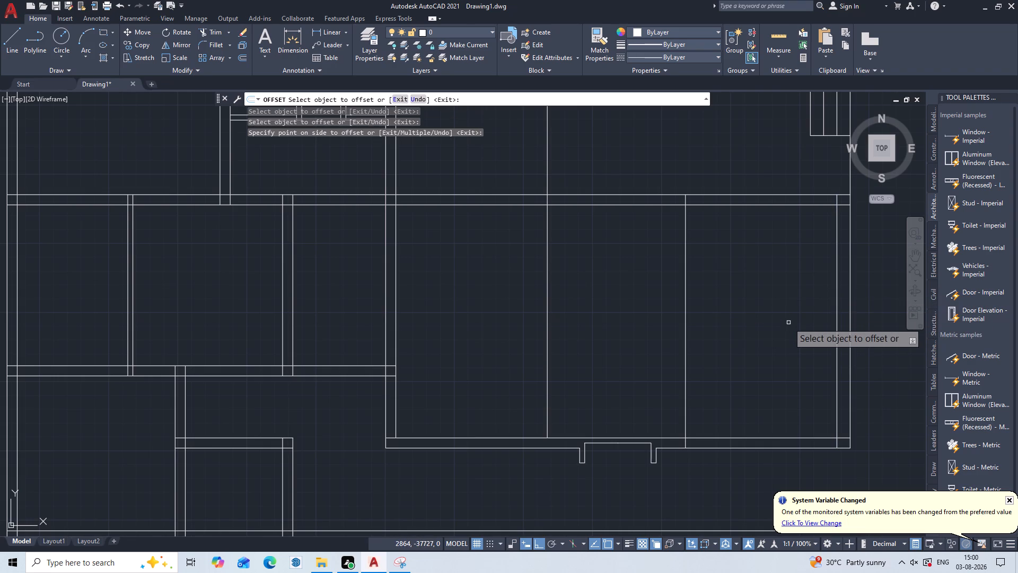
key("Escape")
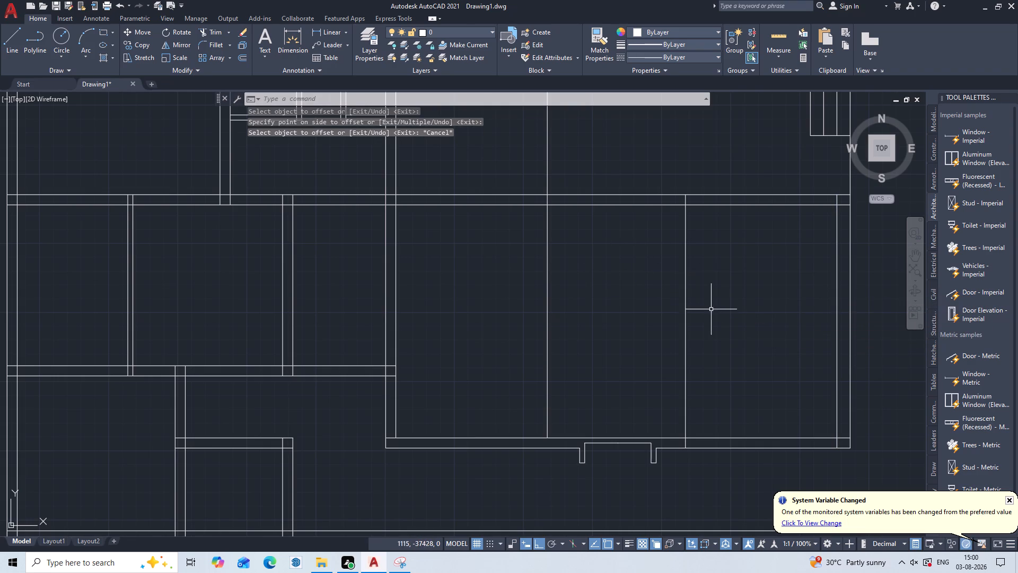
scroll(646, 271, "down", 2)
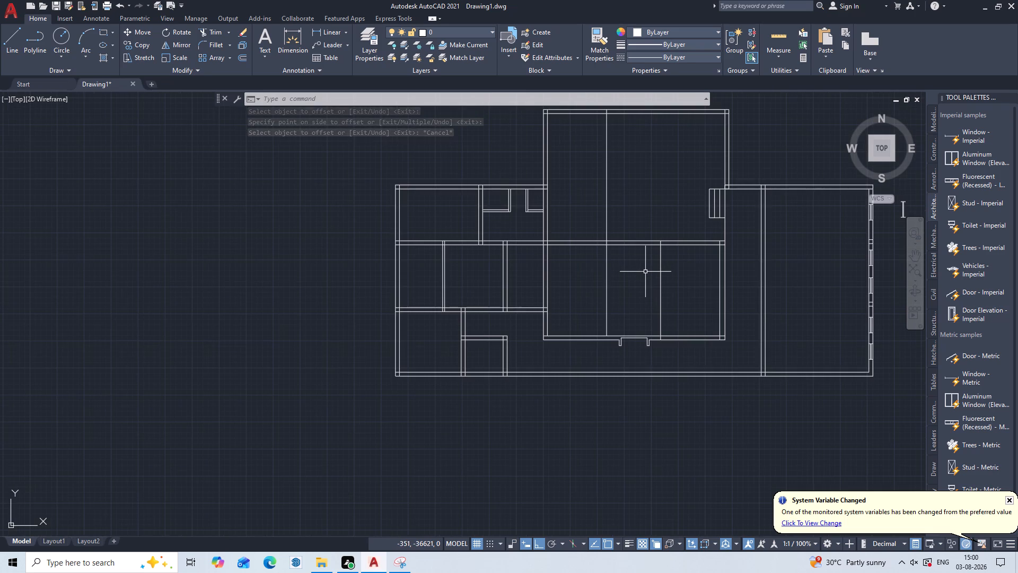
Trim the left offset line above the hall's upper wall, including its short piece inside the upper room's top wall.
middle_click_drag(645, 272, 640, 351)
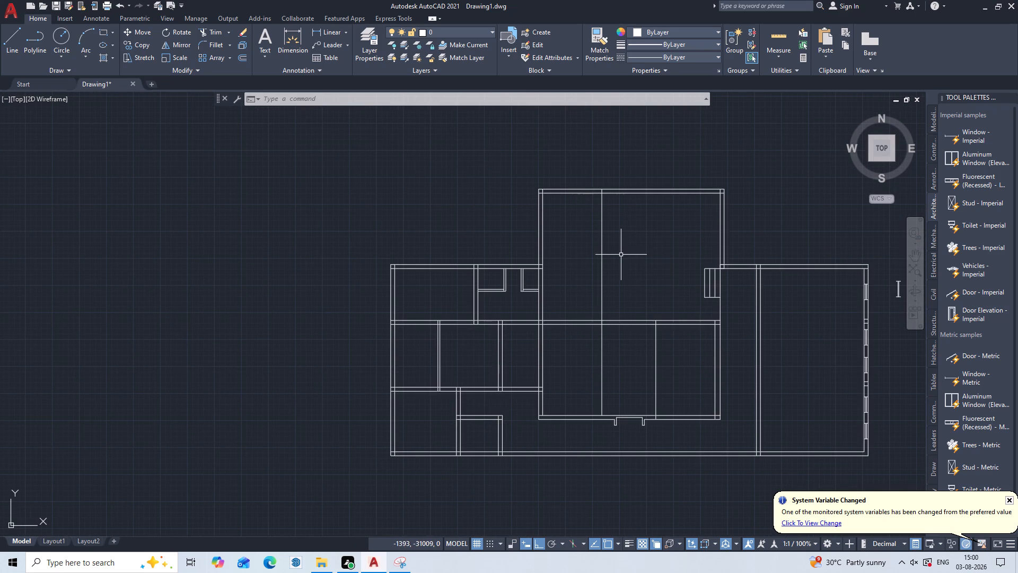
key("t")
key("r")
key("Return")
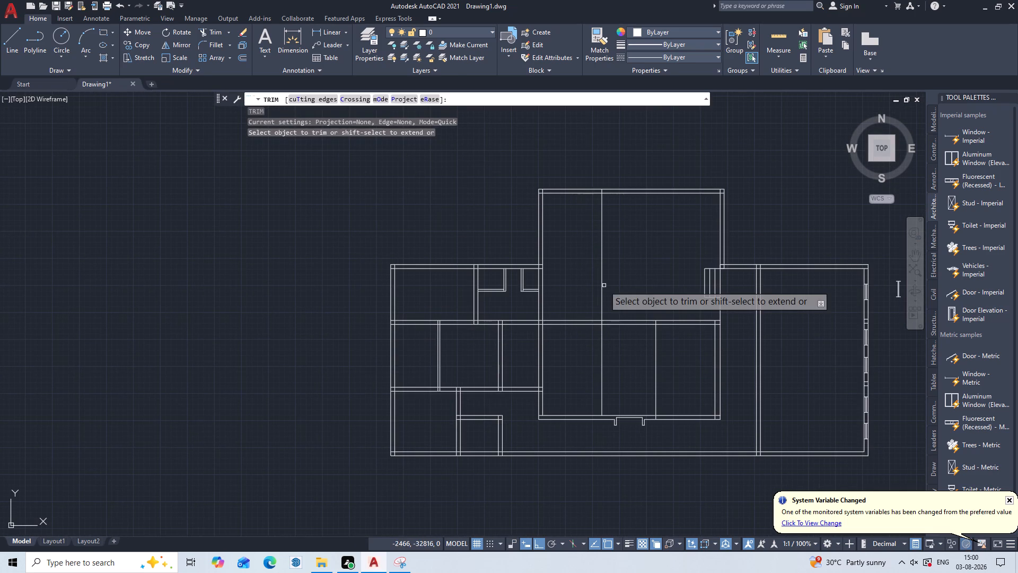
left_click_drag(625, 250, 595, 290)
scroll(594, 236, "up", 1)
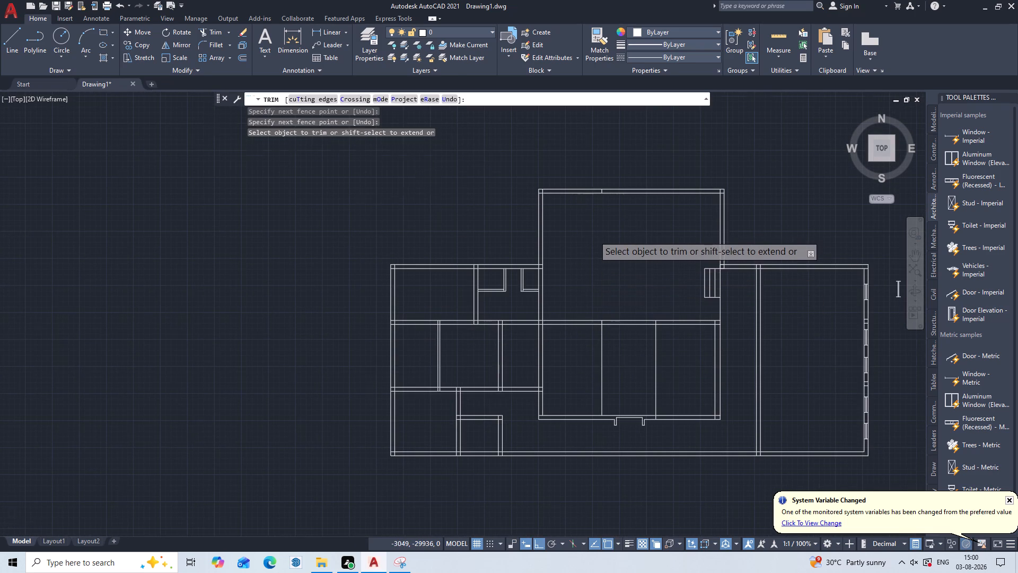
scroll(594, 236, "up", 1)
middle_click_drag(597, 223, 624, 398)
scroll(644, 341, "up", 3)
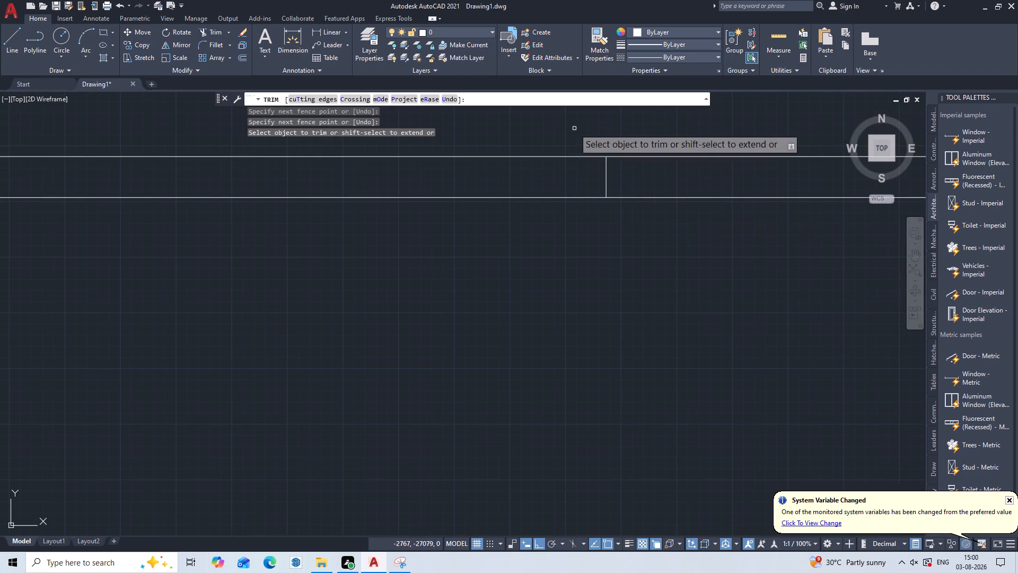
left_click(606, 176)
key("Escape")
scroll(616, 181, "down", 3)
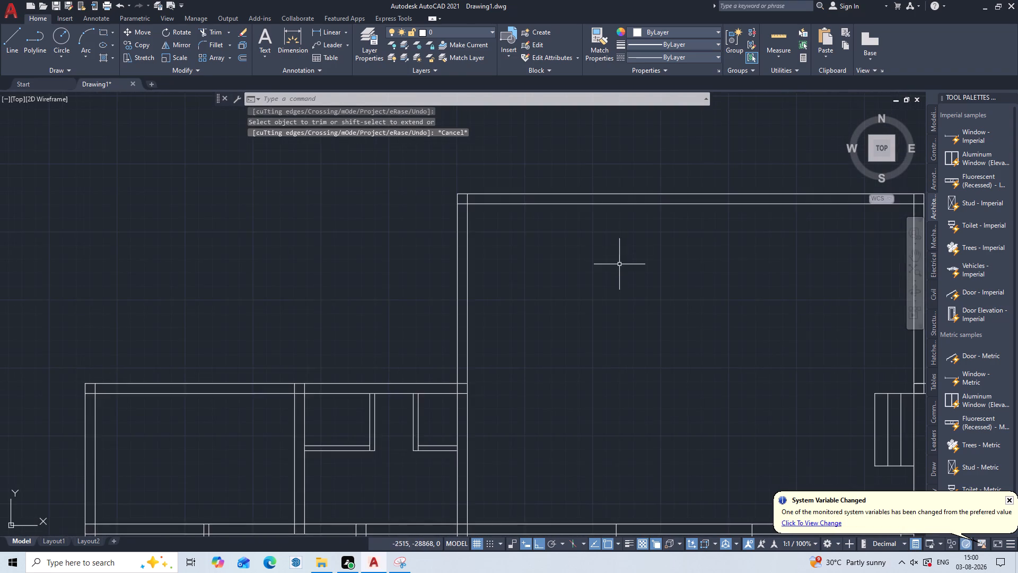
scroll(634, 281, "down", 3)
middle_click_drag(630, 295, 556, 224)
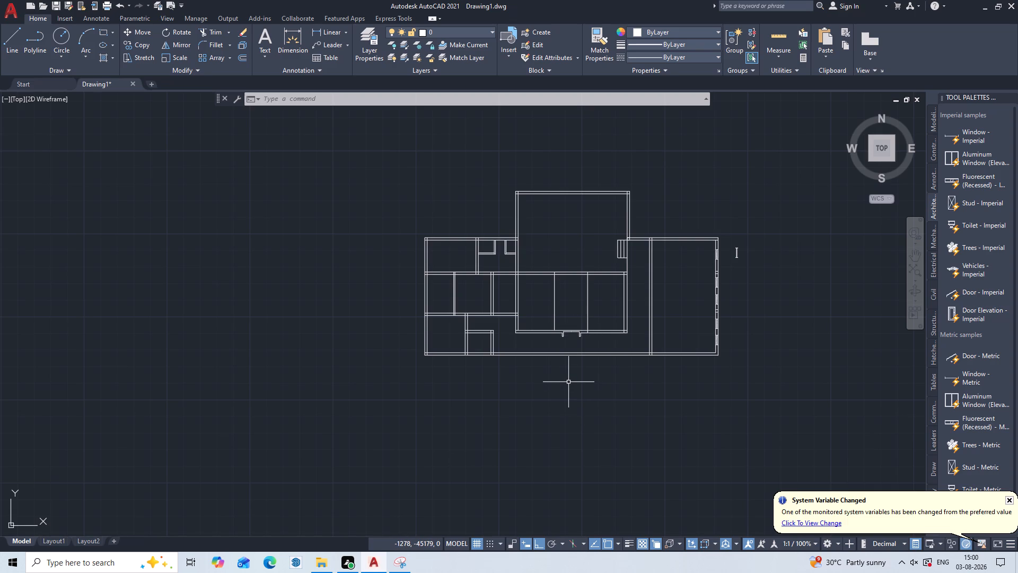
With the hall's two vertical offset lines selected, load the ACAD_ISO02W100 ISO dash linetype from acad.lin.
middle_click_drag(572, 353, 560, 418)
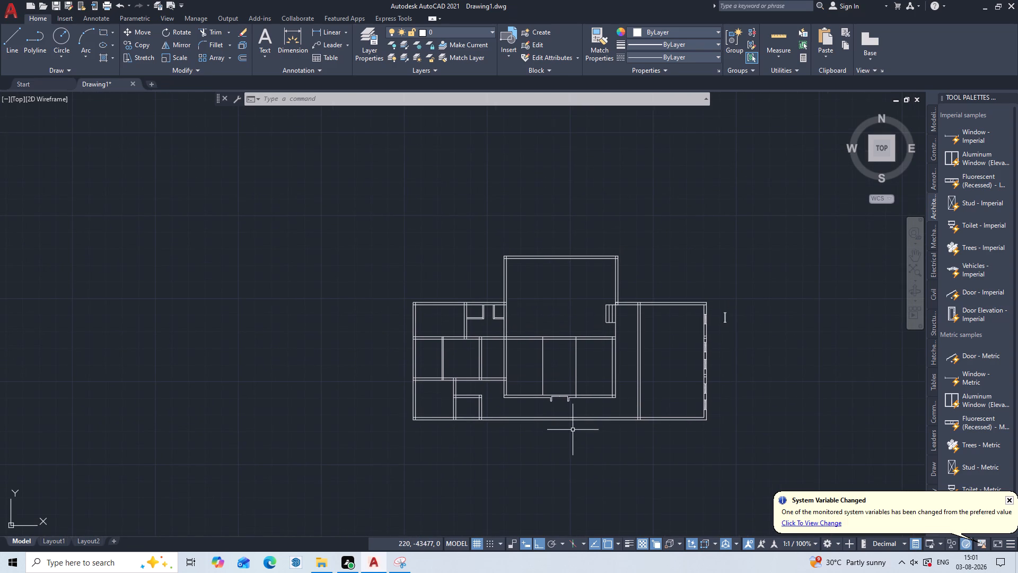
scroll(555, 383, "up", 1)
left_click(593, 363)
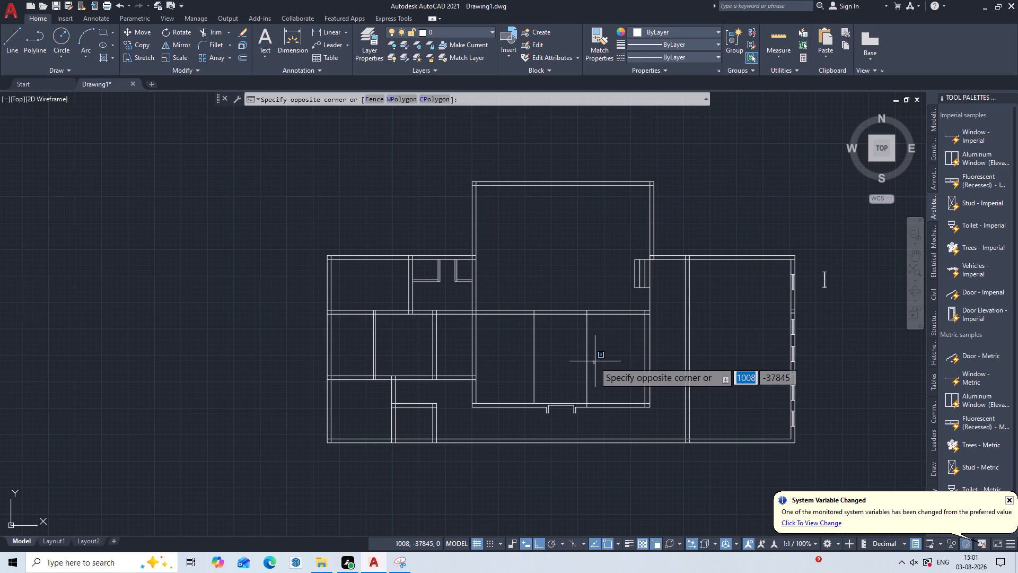
left_click(575, 379)
left_click(555, 372)
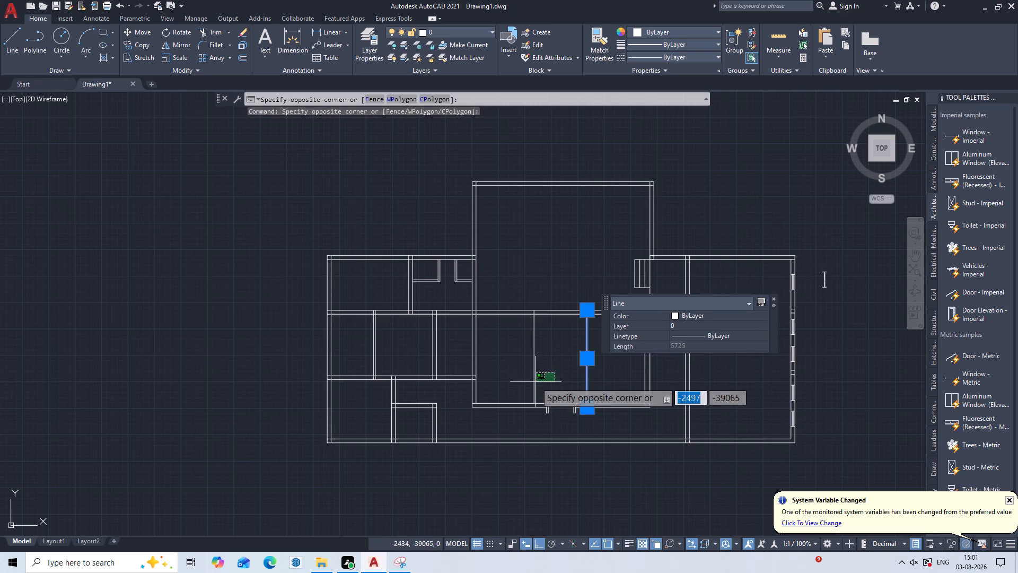
left_click(533, 384)
left_click(685, 340)
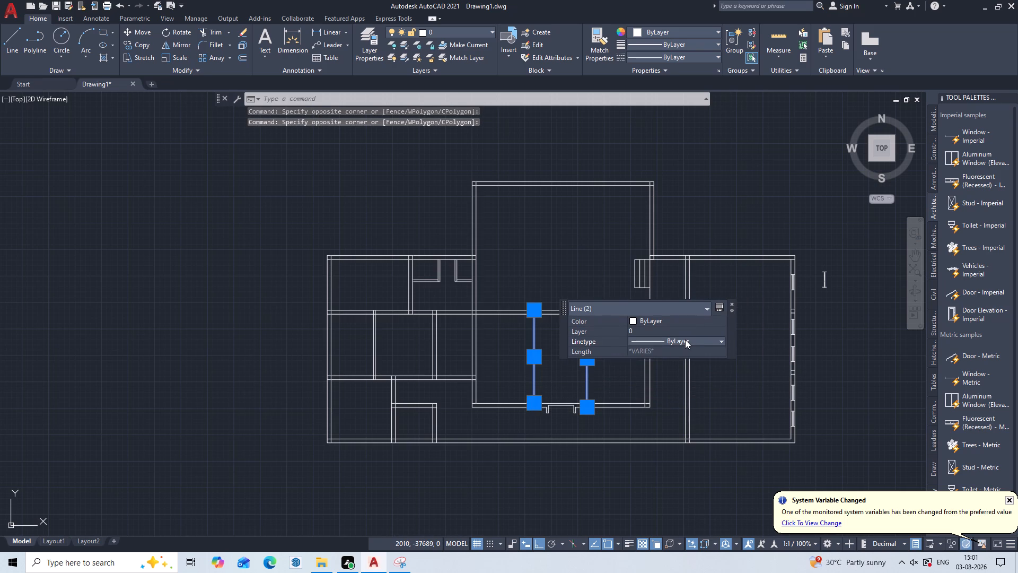
left_click(686, 340)
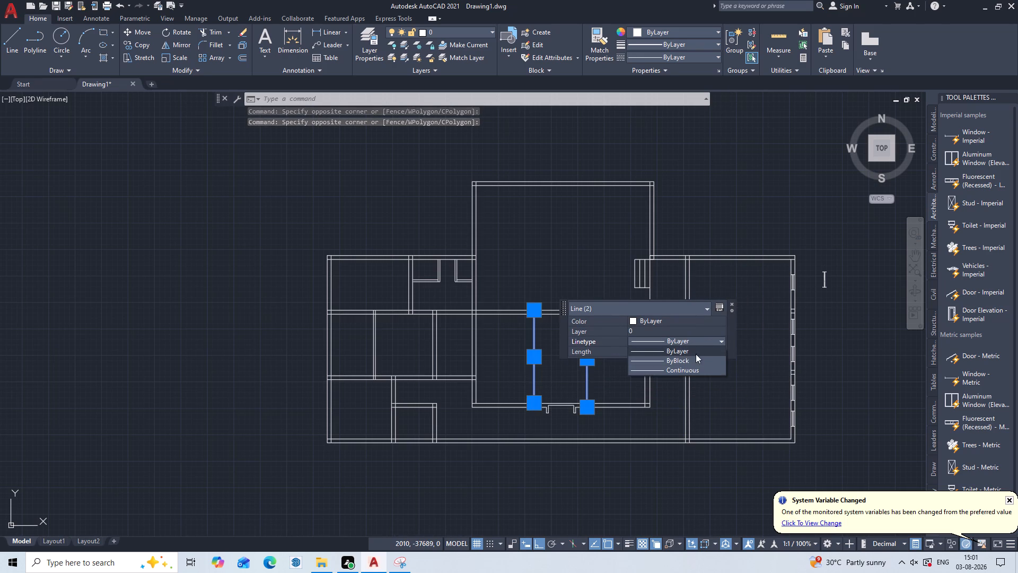
left_click(671, 56)
left_click(671, 56)
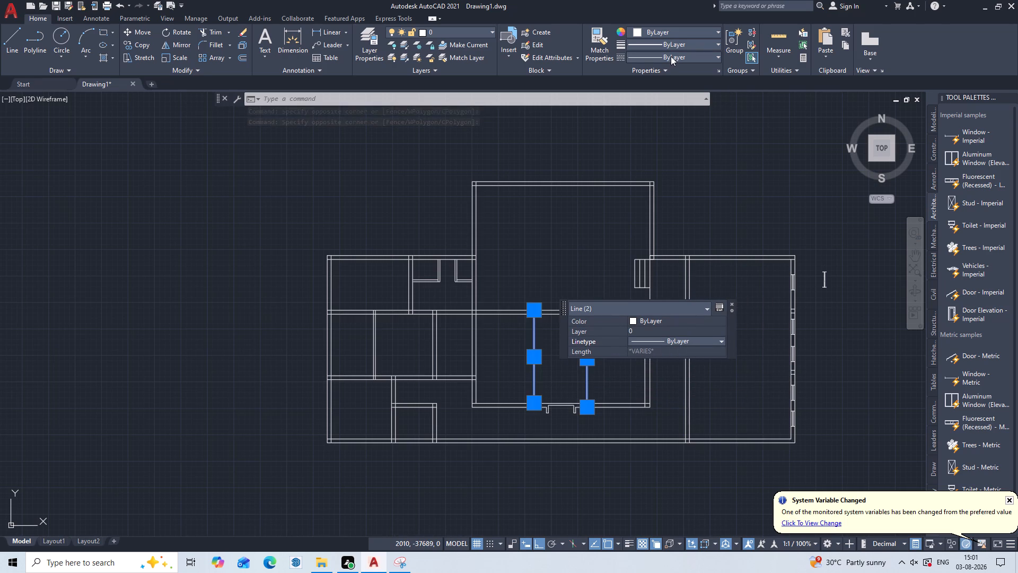
left_click(733, 305)
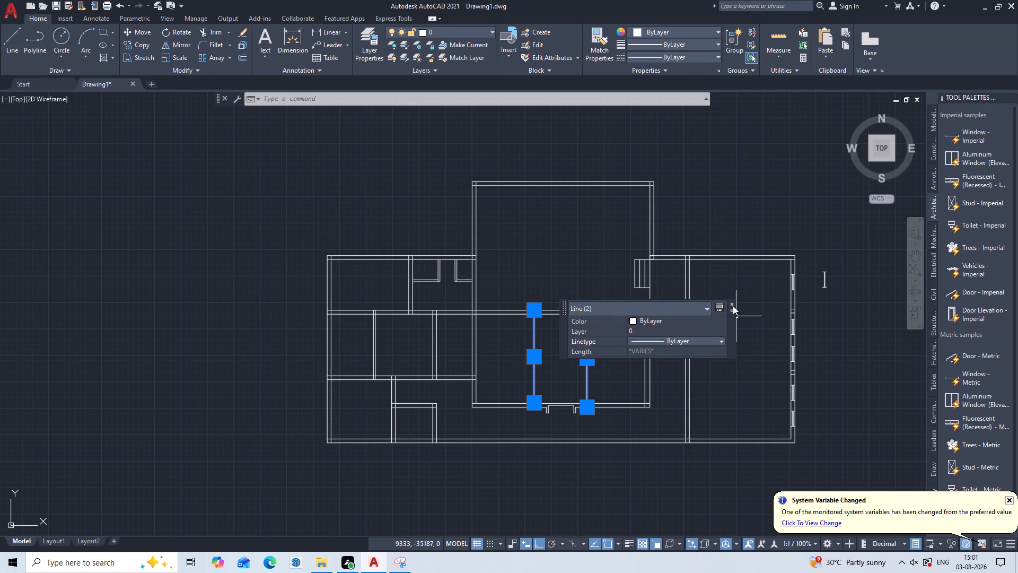
left_click(733, 303)
left_click(695, 53)
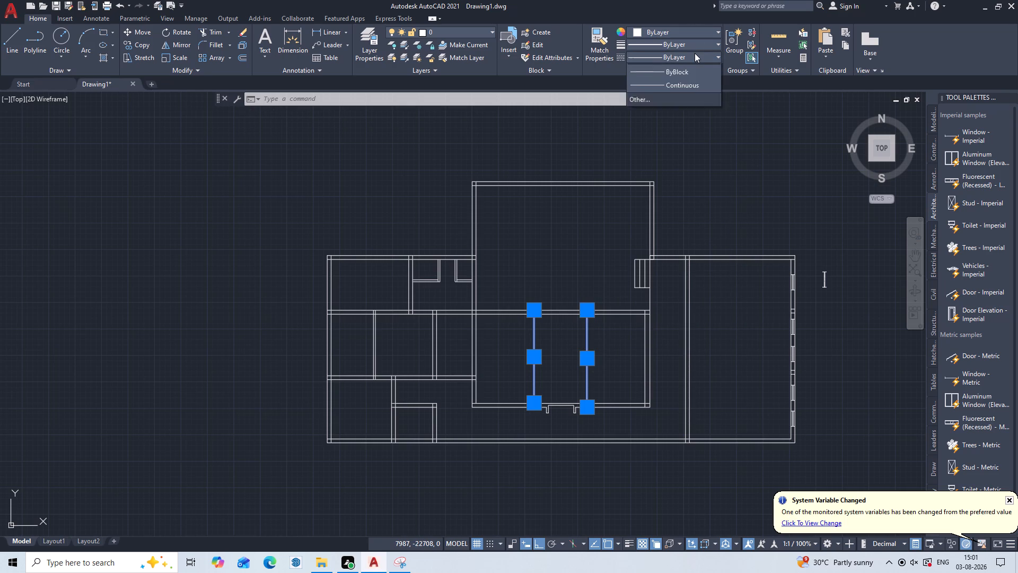
left_click(669, 111)
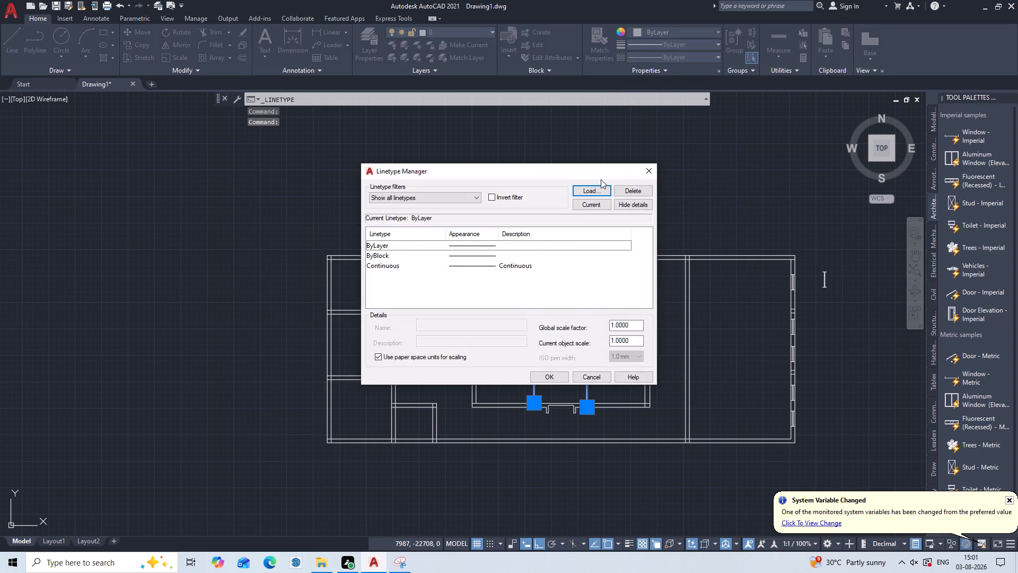
left_click(601, 187)
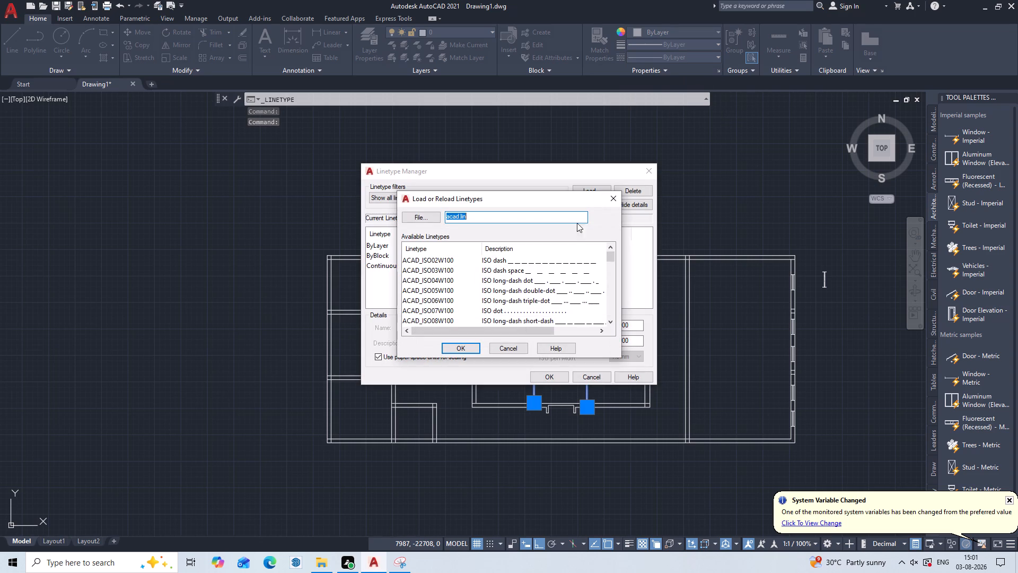
left_click(560, 265)
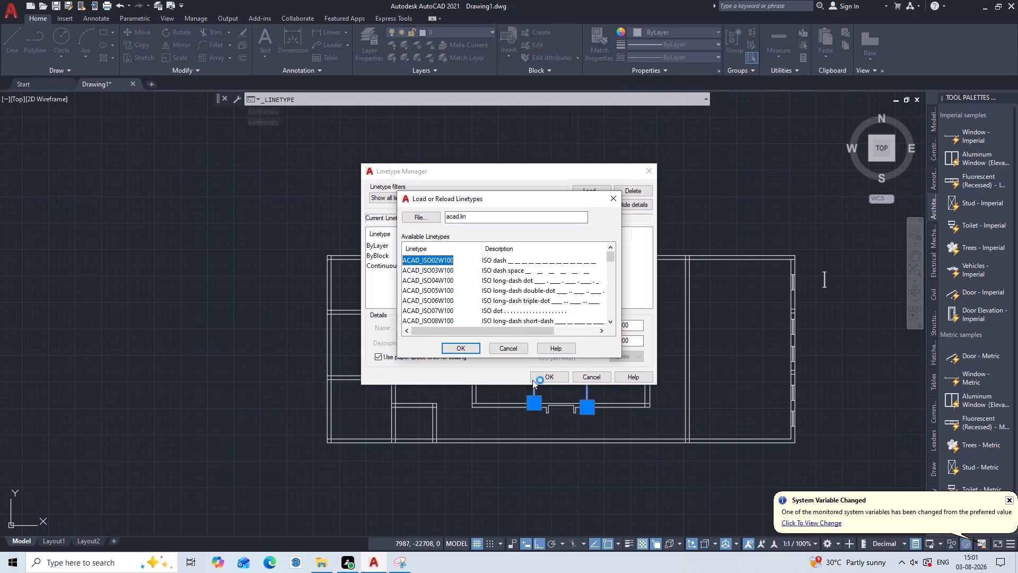
left_click(468, 349)
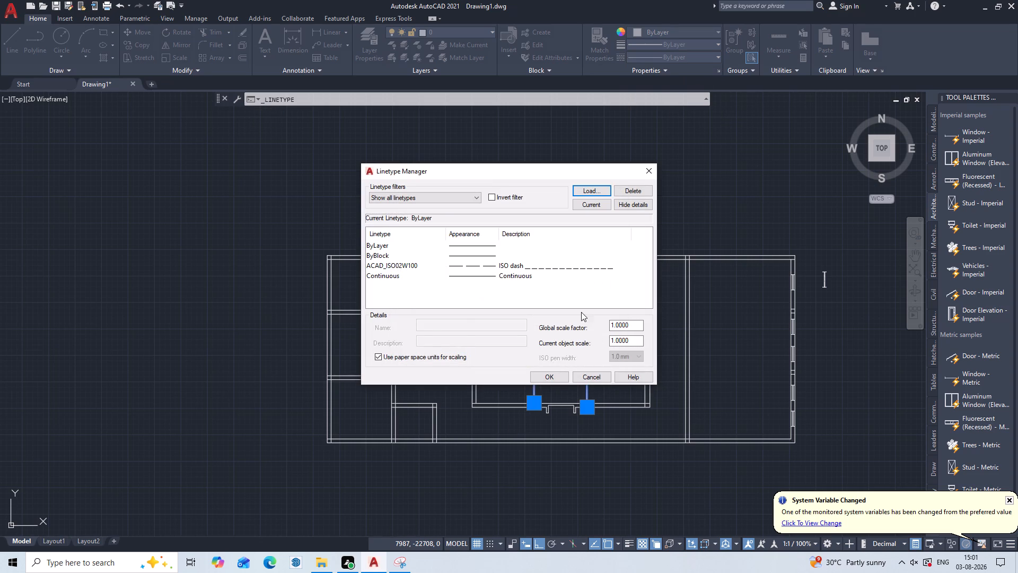
Make ACAD_ISO02W100 the current linetype and accept the linetype settings.
left_click(565, 268)
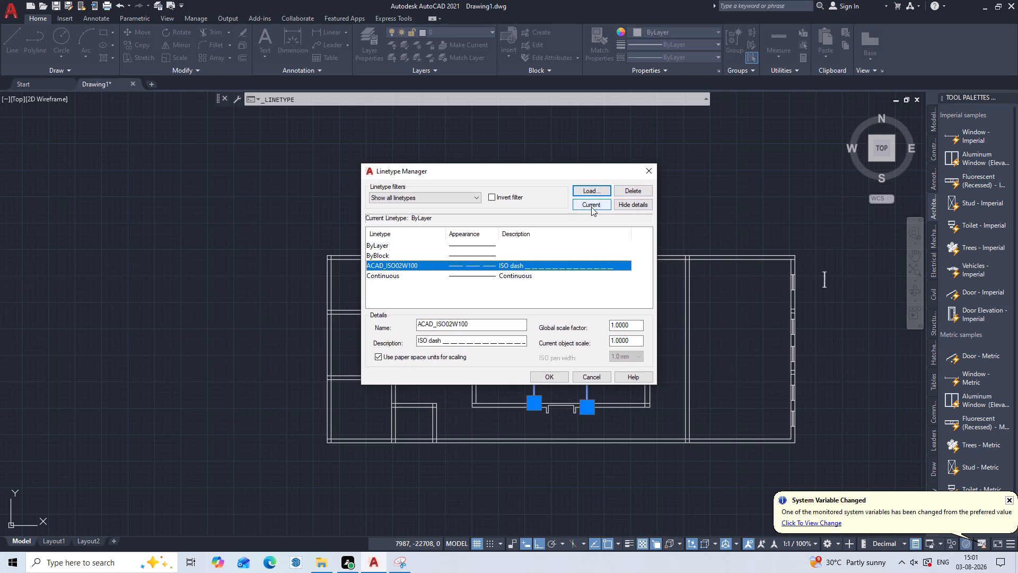
left_click(591, 207)
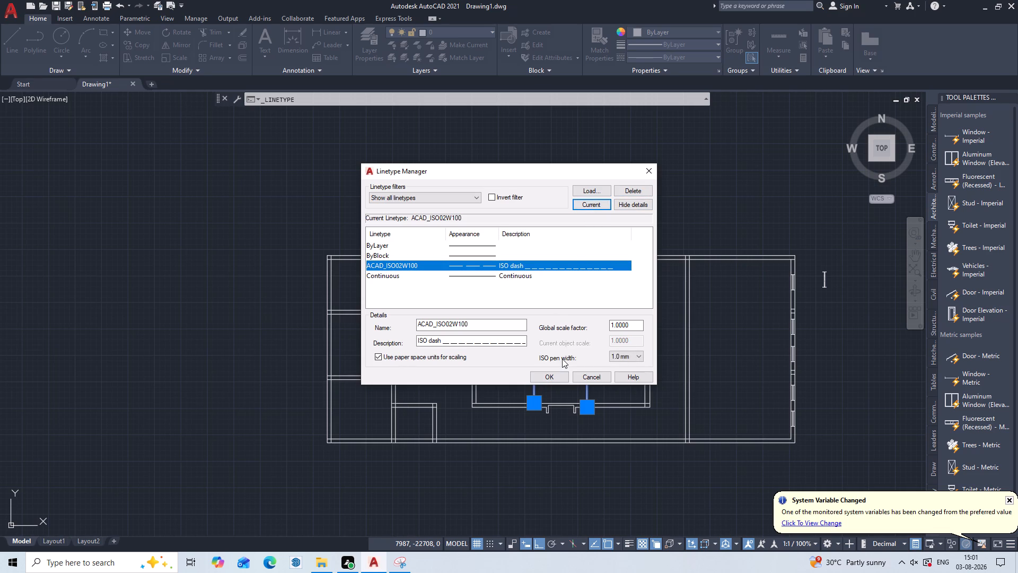
left_click(560, 375)
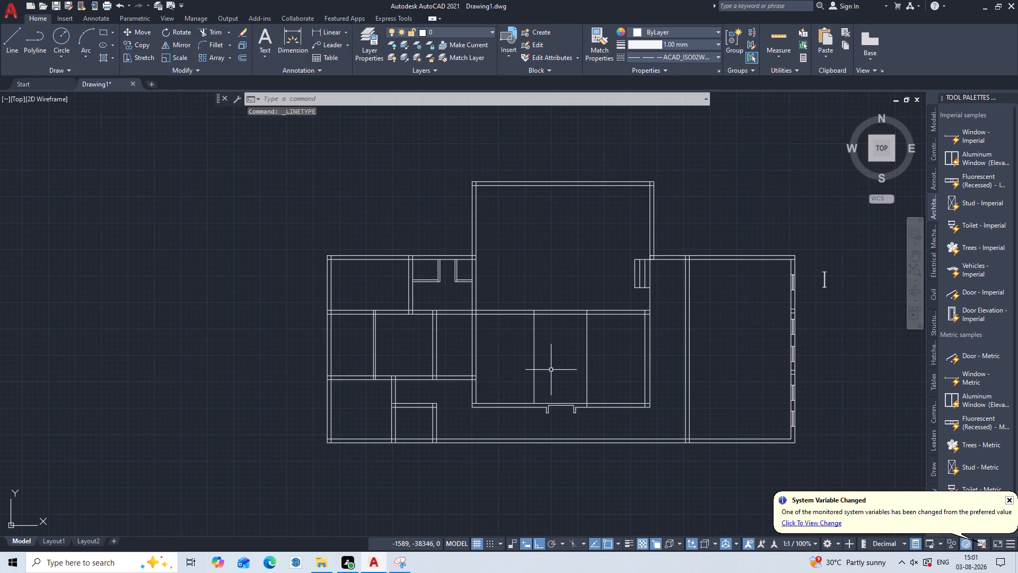
Set the linetype scale of the hall's two vertical offset lines to 0.2.
left_click_drag(607, 349, 602, 351)
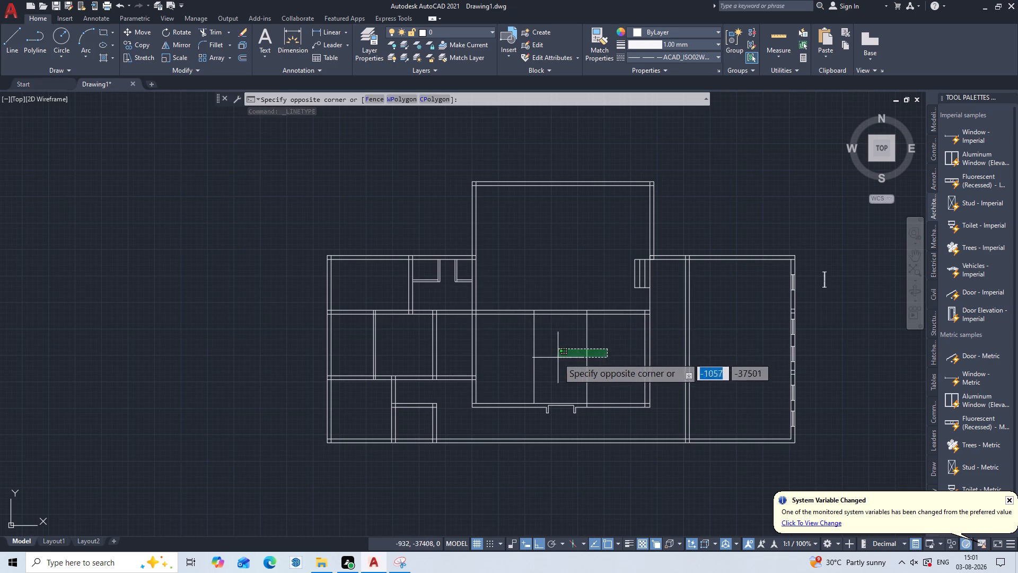
left_click(521, 377)
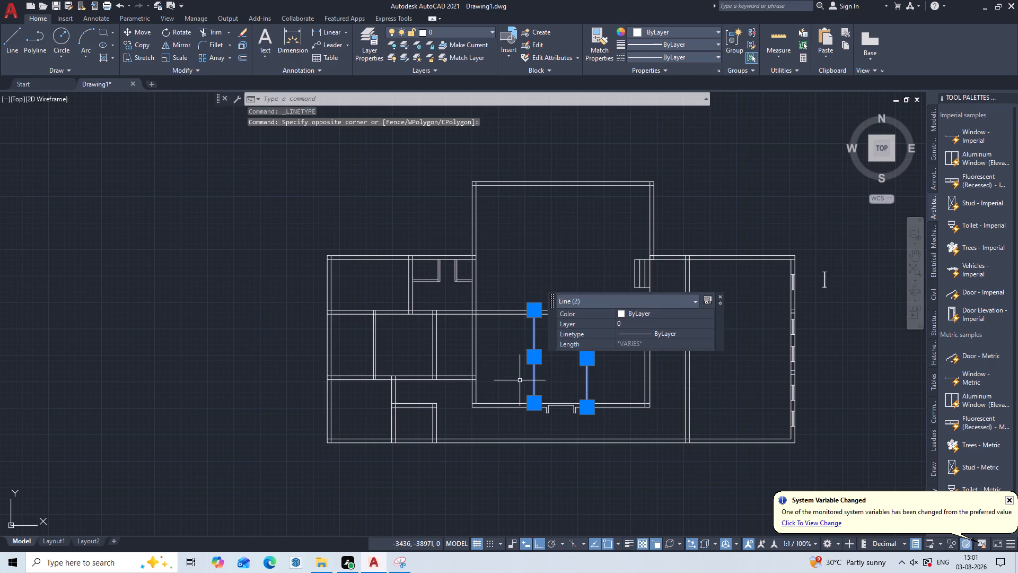
key("ctrl+1")
key("ctrl+1")
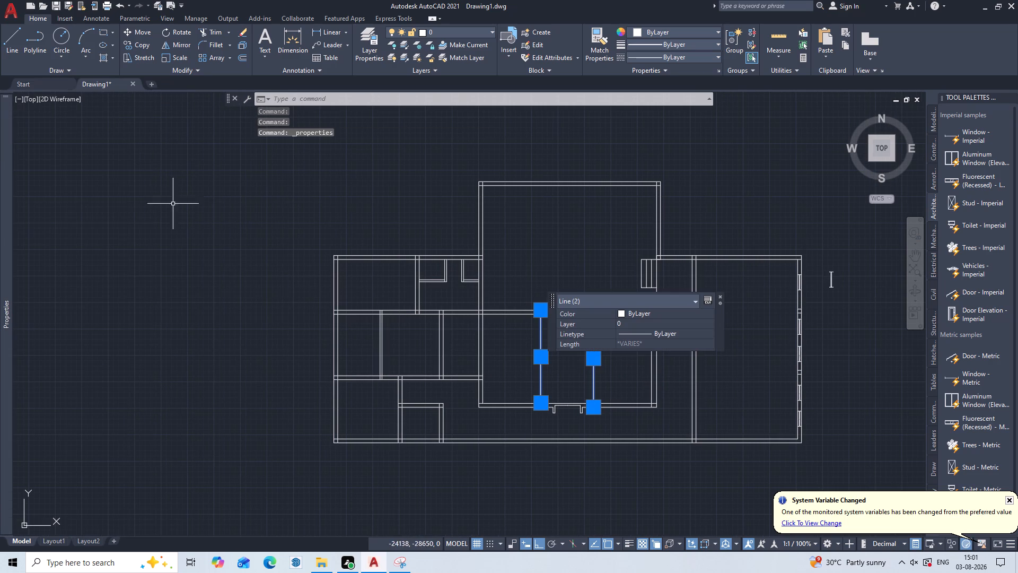
key("ctrl+1")
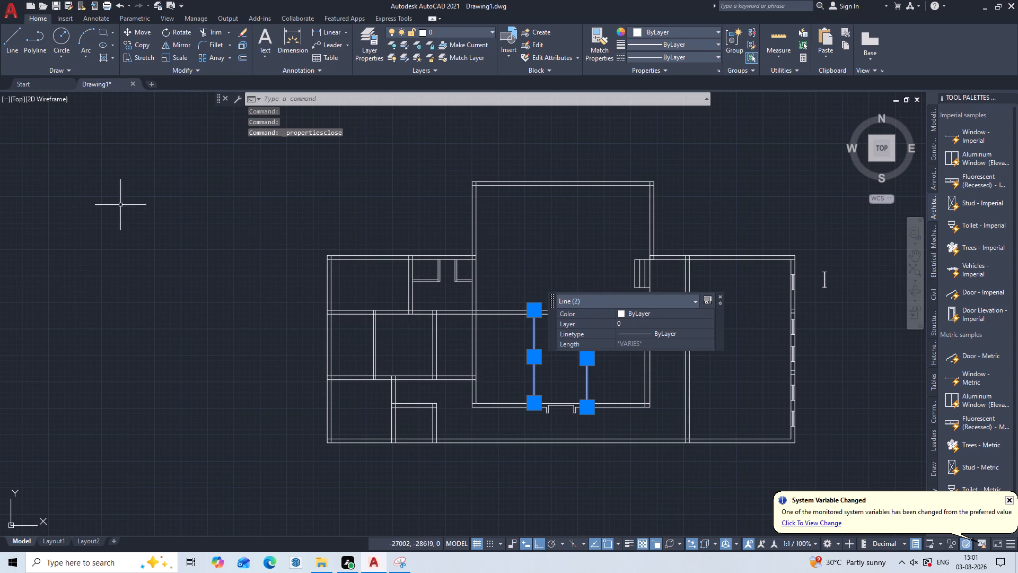
key("ctrl+1")
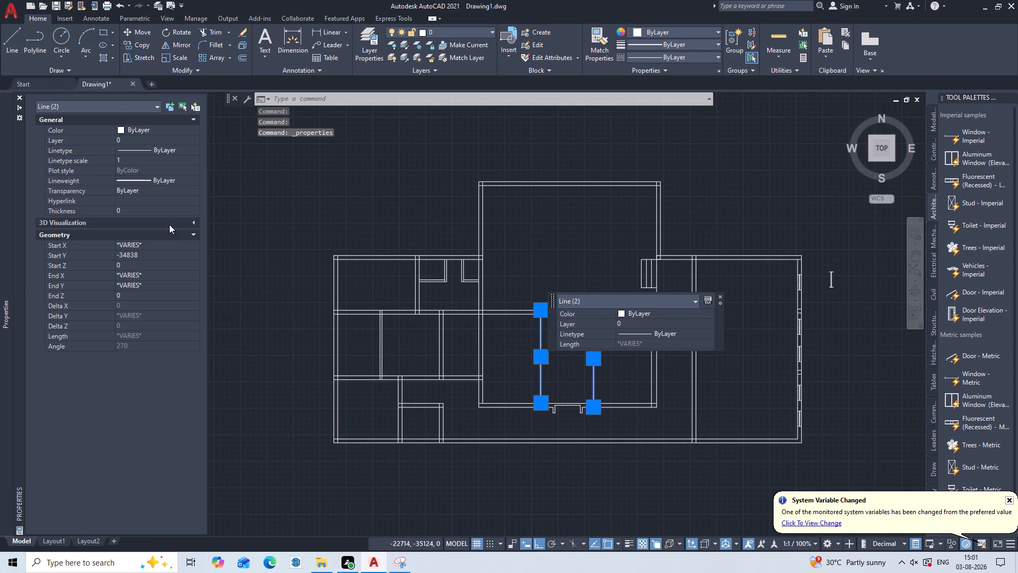
left_click(146, 156)
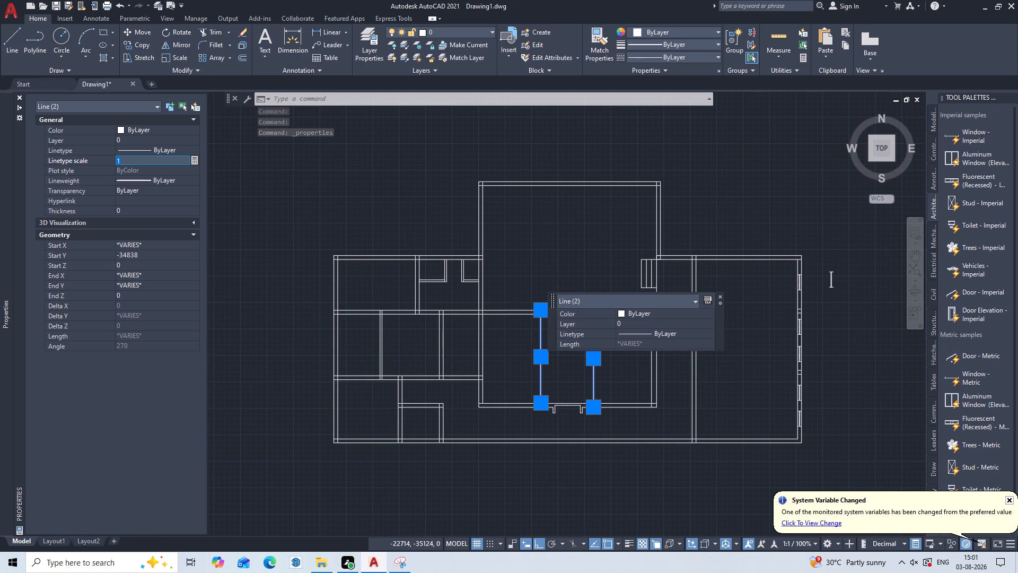
key("BackSpace")
key("0")
key("period")
key("2")
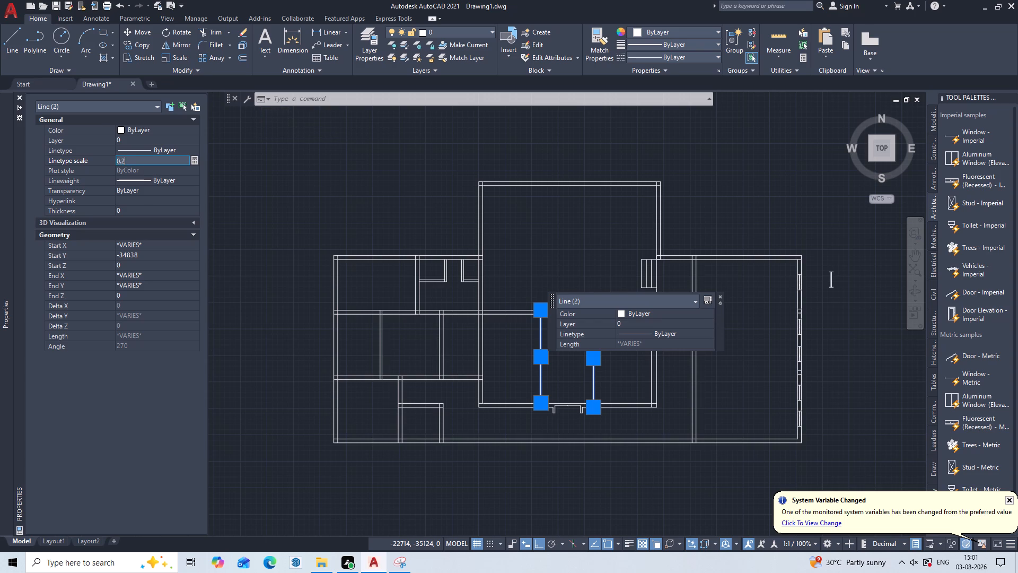
key("Return")
key("Escape")
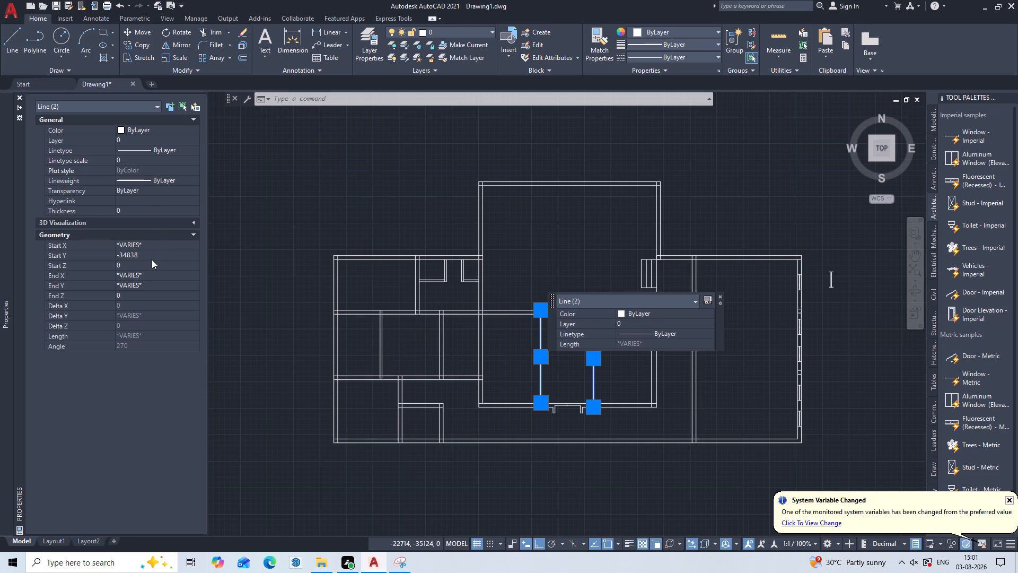
key("Escape")
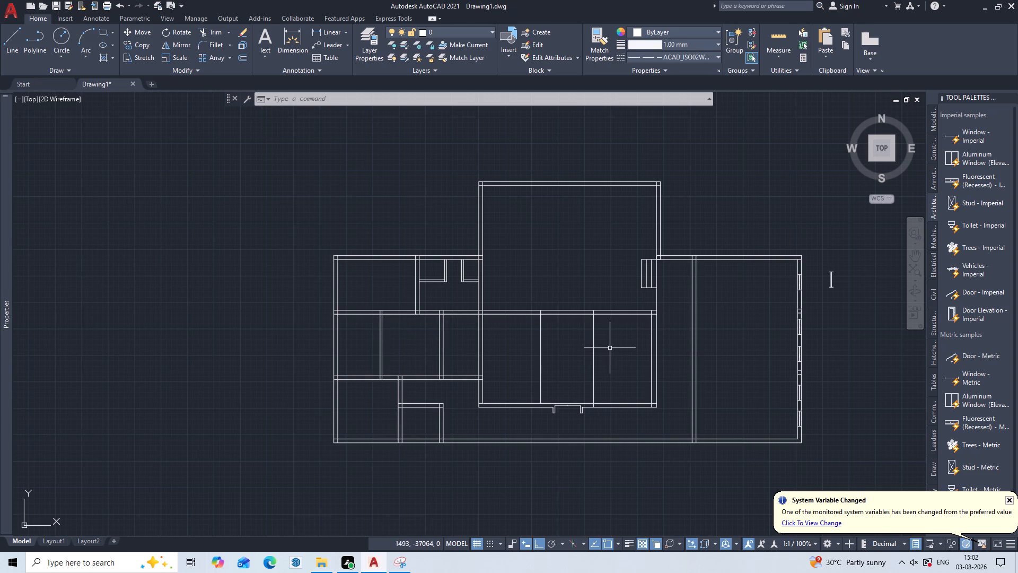
Assign the ACAD_ISO02W100 linetype to the hall's two vertical offset lines.
scroll(608, 348, "up", 3)
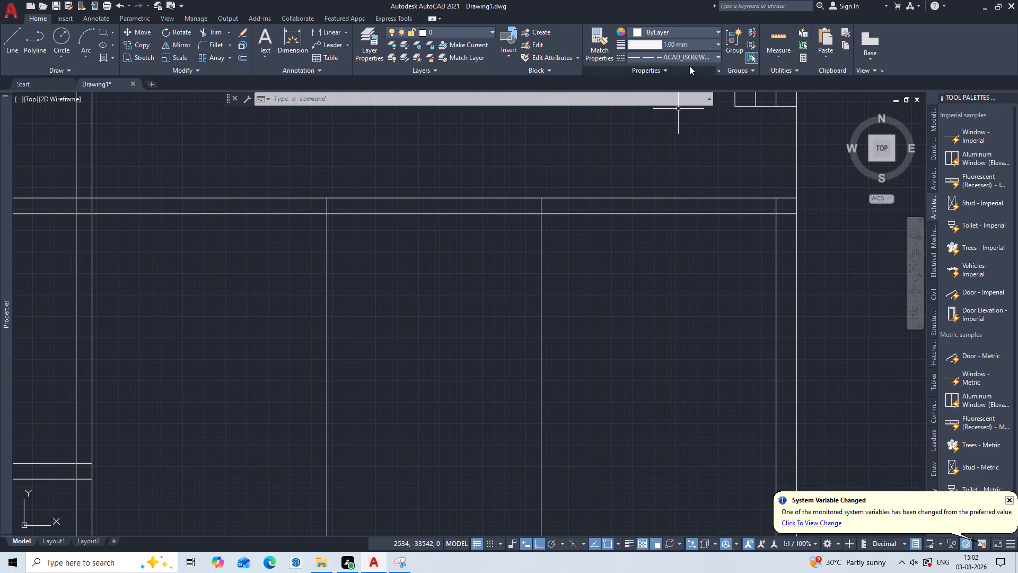
left_click_drag(592, 312, 586, 313)
left_click(223, 439)
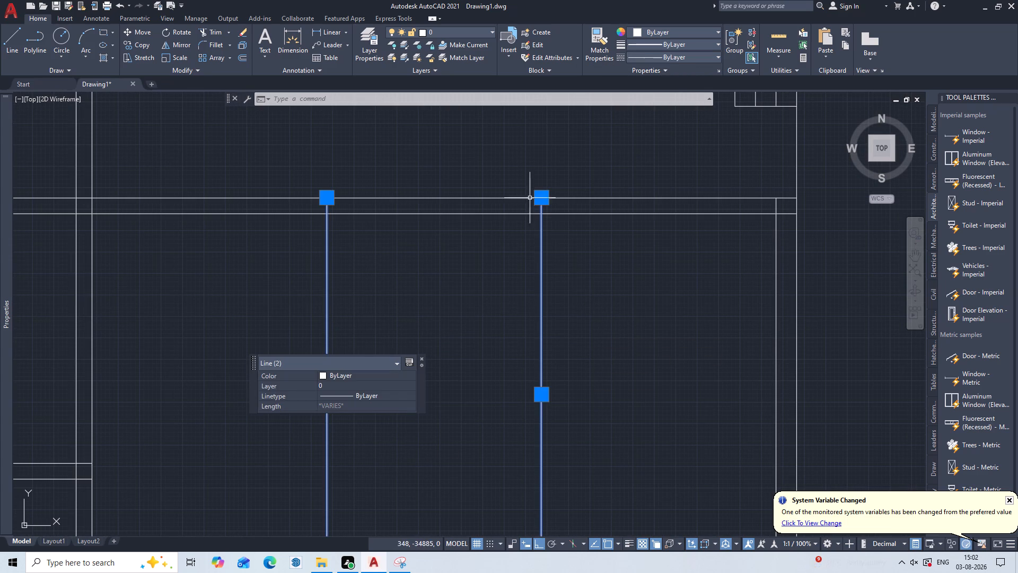
left_click(697, 54)
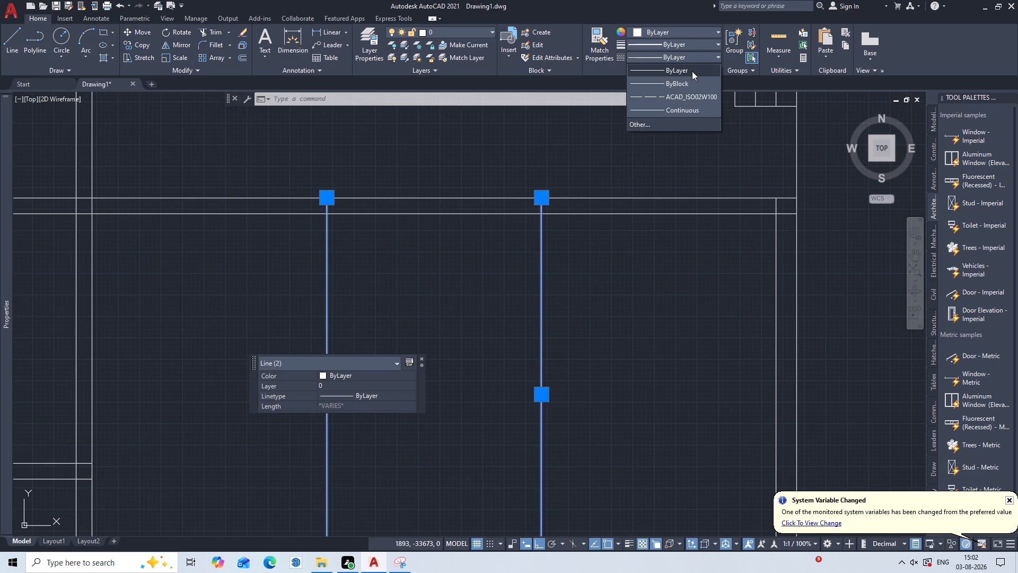
left_click(689, 92)
key("ctrl+1")
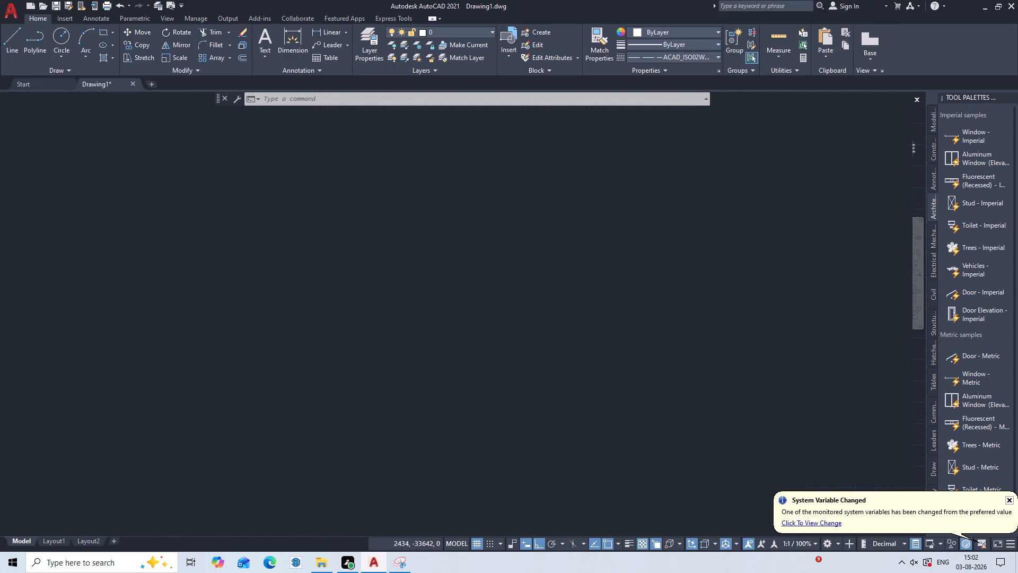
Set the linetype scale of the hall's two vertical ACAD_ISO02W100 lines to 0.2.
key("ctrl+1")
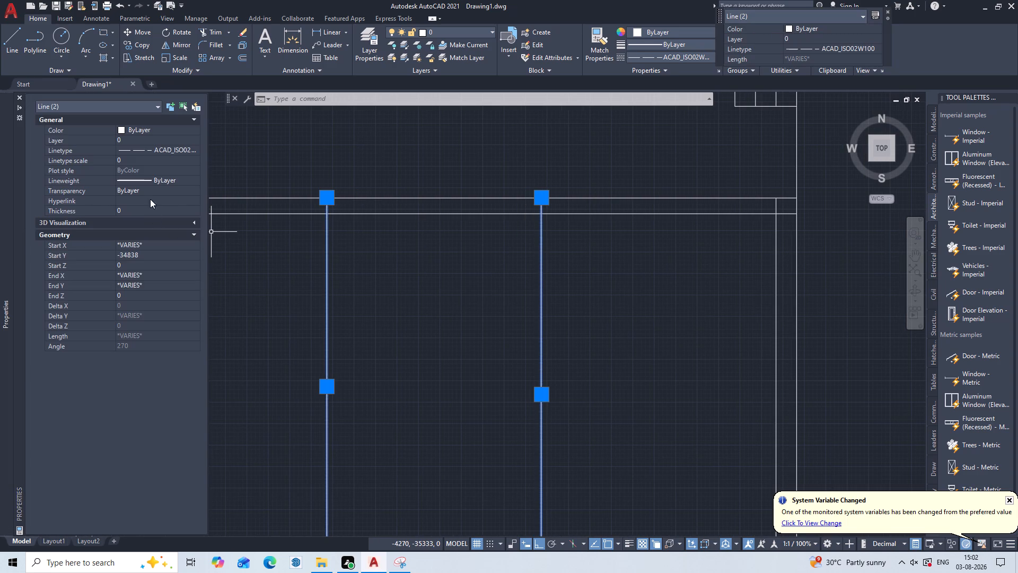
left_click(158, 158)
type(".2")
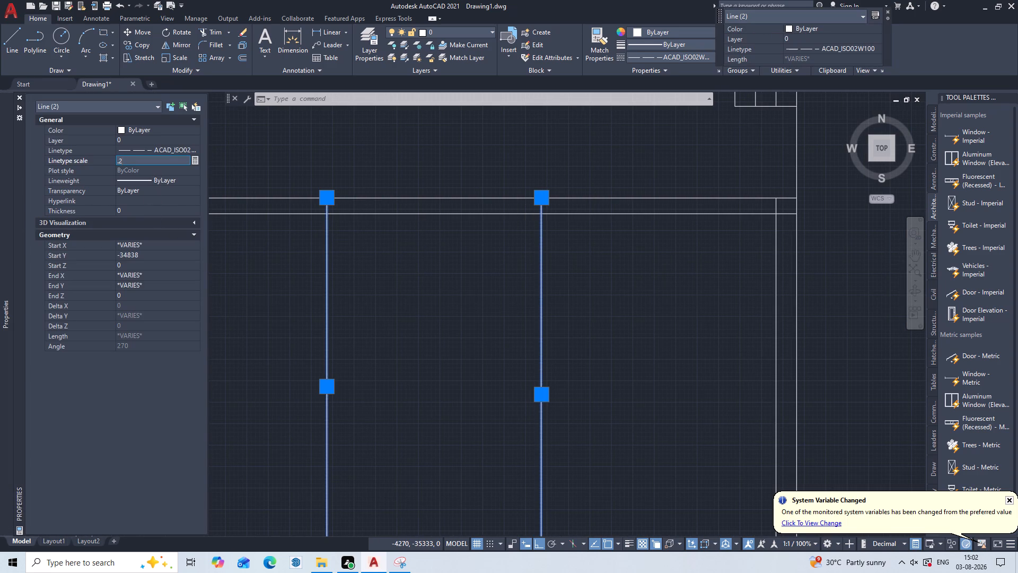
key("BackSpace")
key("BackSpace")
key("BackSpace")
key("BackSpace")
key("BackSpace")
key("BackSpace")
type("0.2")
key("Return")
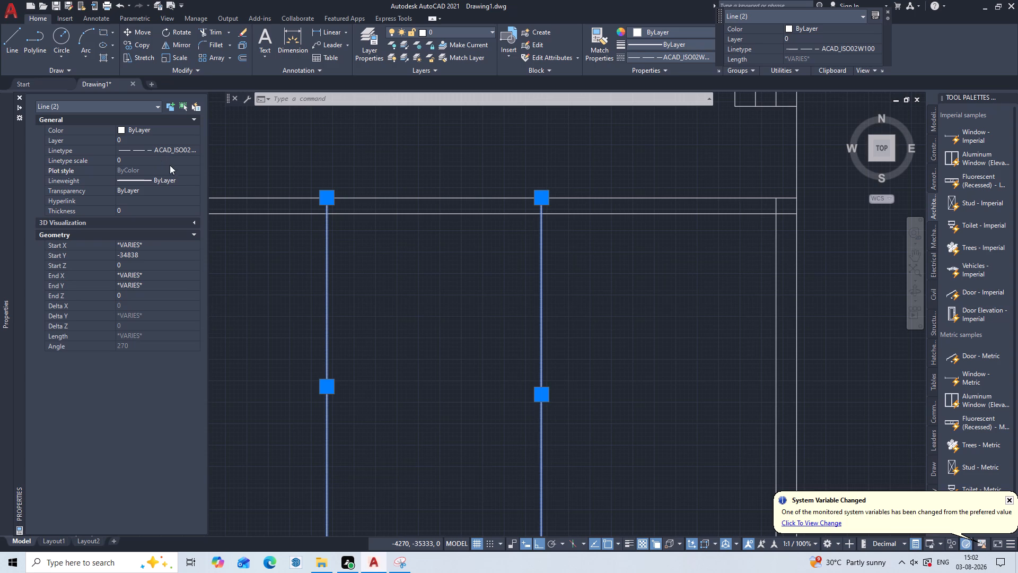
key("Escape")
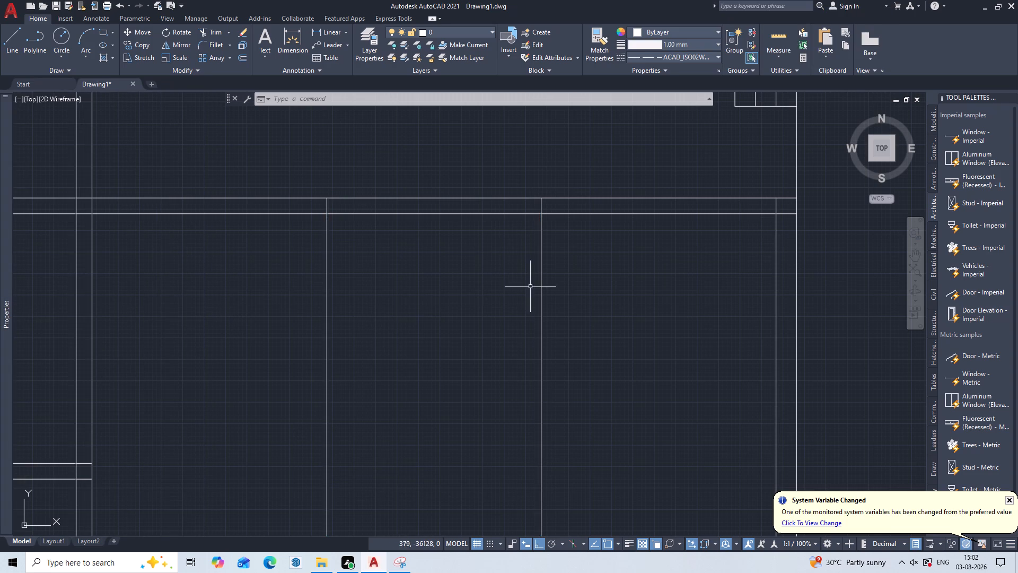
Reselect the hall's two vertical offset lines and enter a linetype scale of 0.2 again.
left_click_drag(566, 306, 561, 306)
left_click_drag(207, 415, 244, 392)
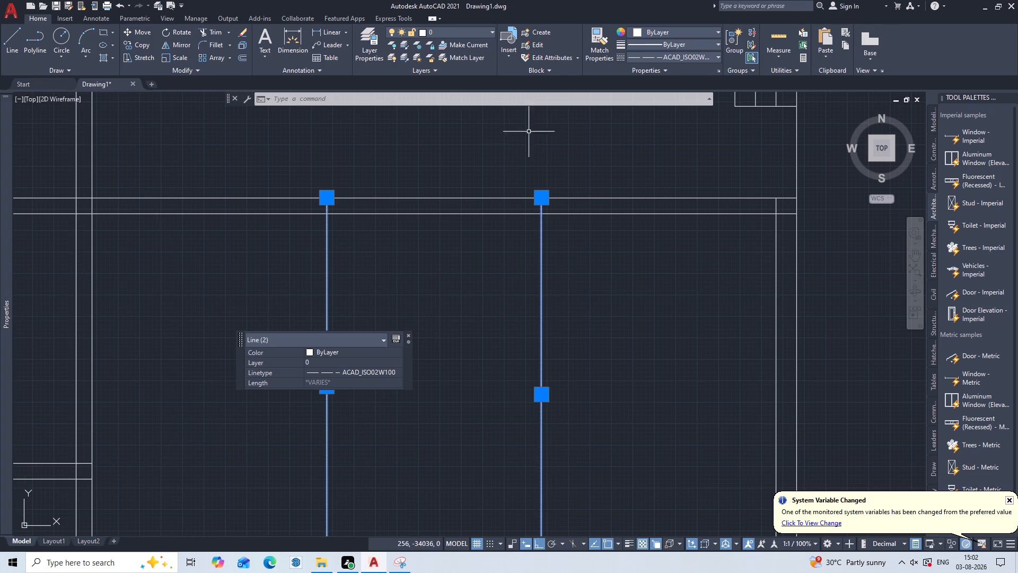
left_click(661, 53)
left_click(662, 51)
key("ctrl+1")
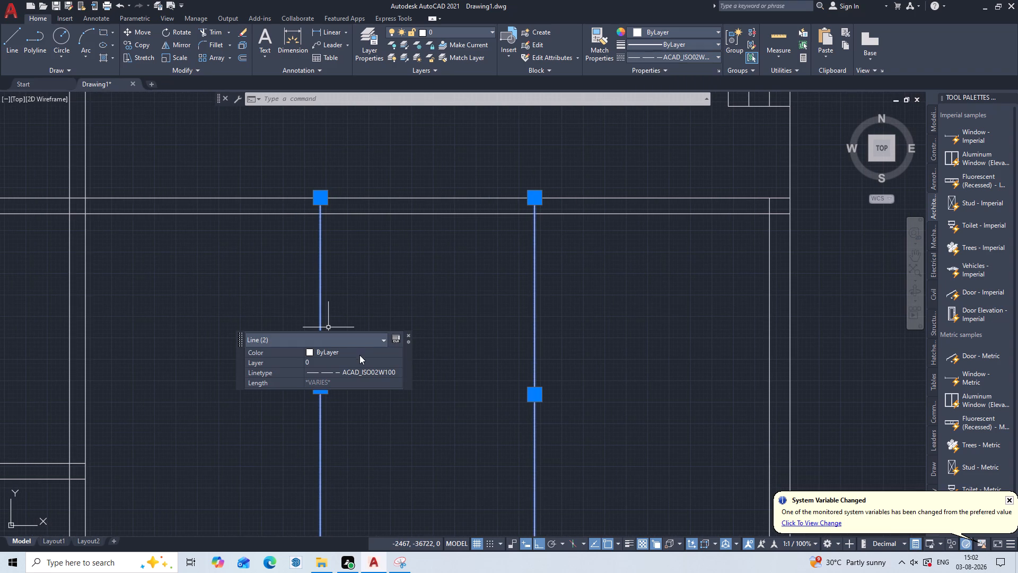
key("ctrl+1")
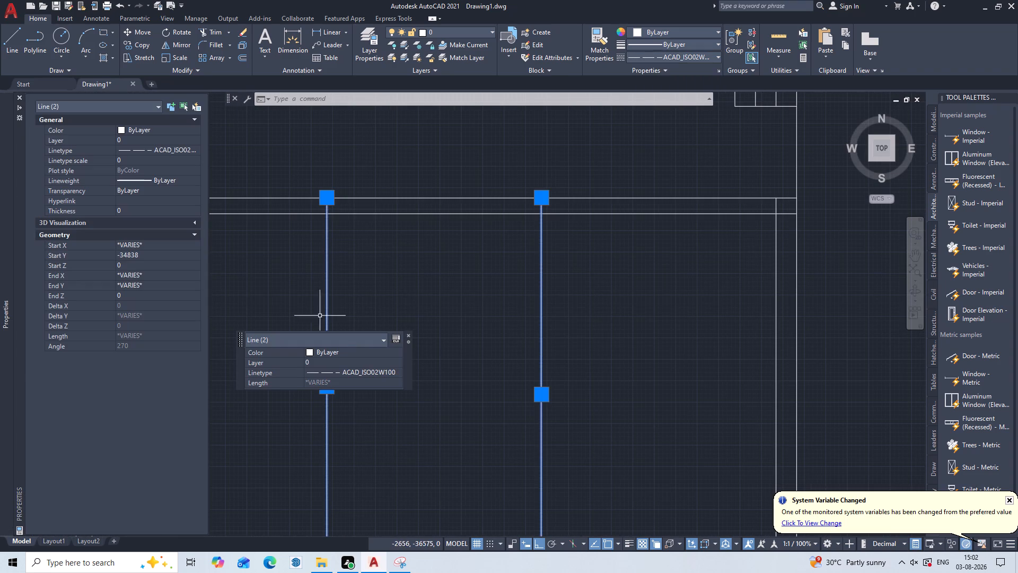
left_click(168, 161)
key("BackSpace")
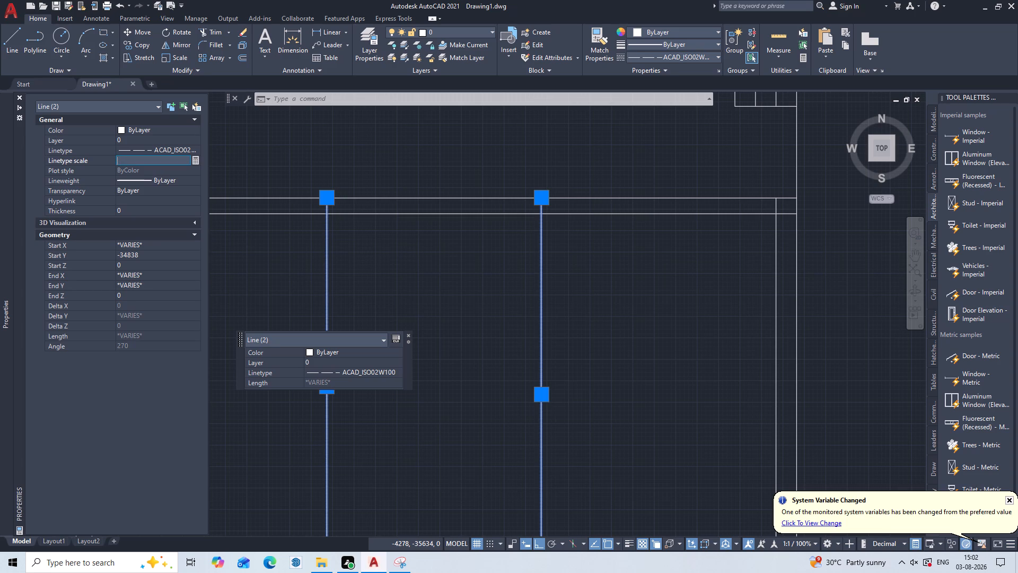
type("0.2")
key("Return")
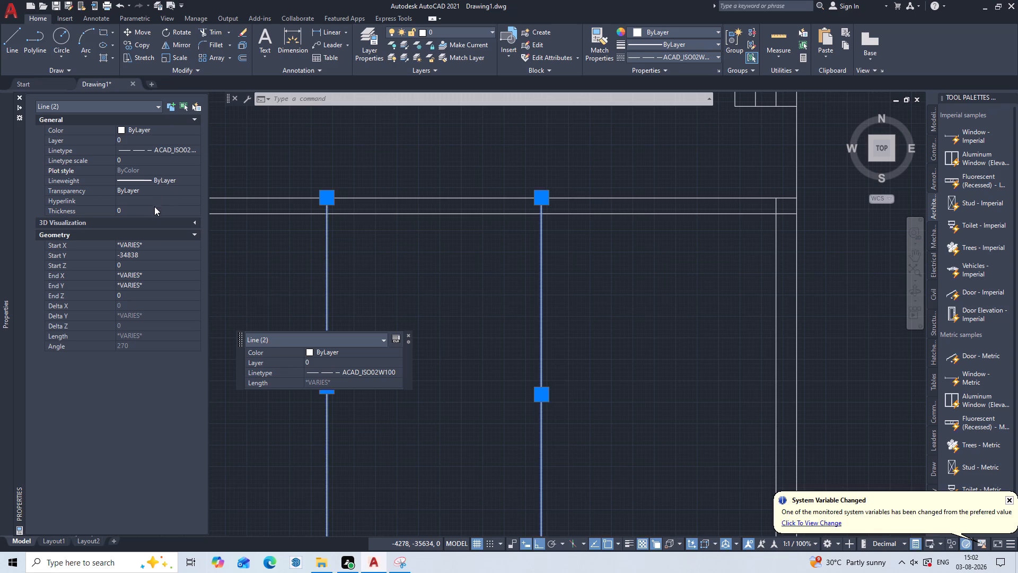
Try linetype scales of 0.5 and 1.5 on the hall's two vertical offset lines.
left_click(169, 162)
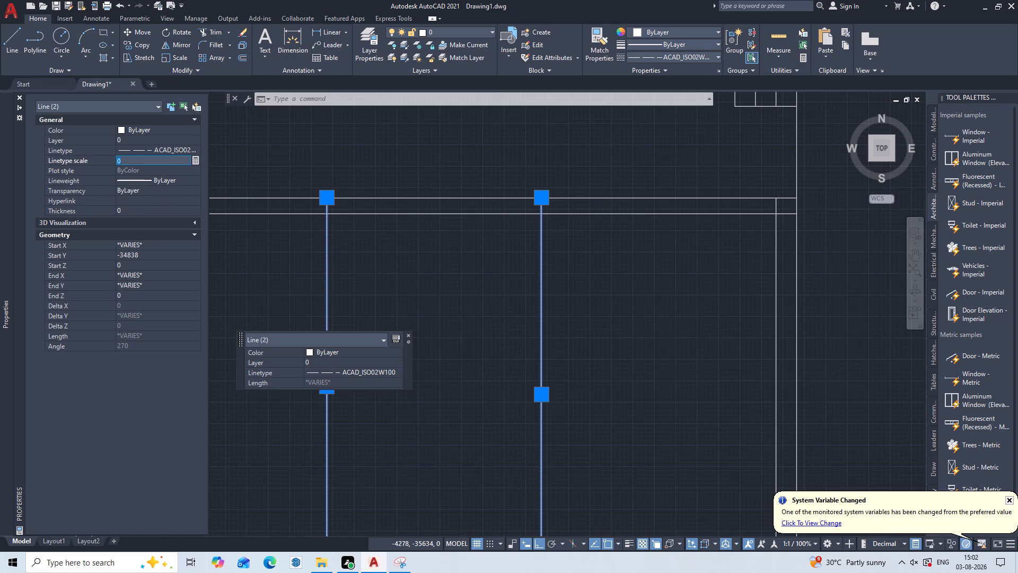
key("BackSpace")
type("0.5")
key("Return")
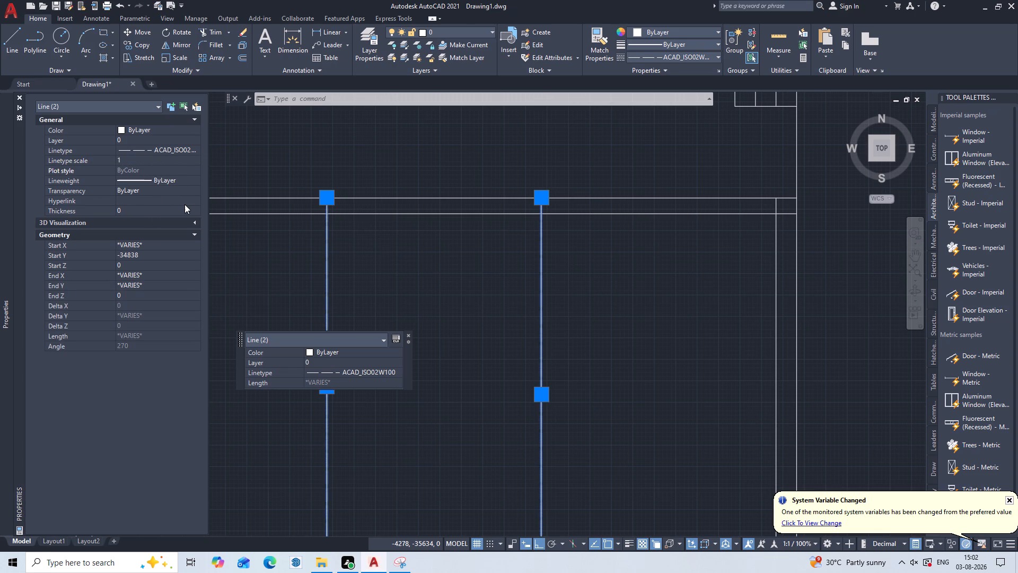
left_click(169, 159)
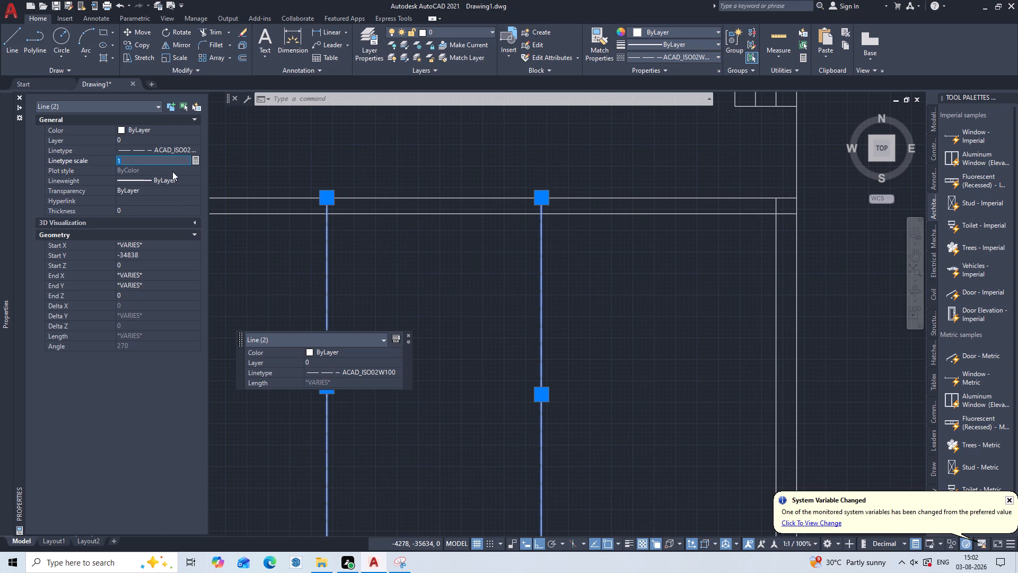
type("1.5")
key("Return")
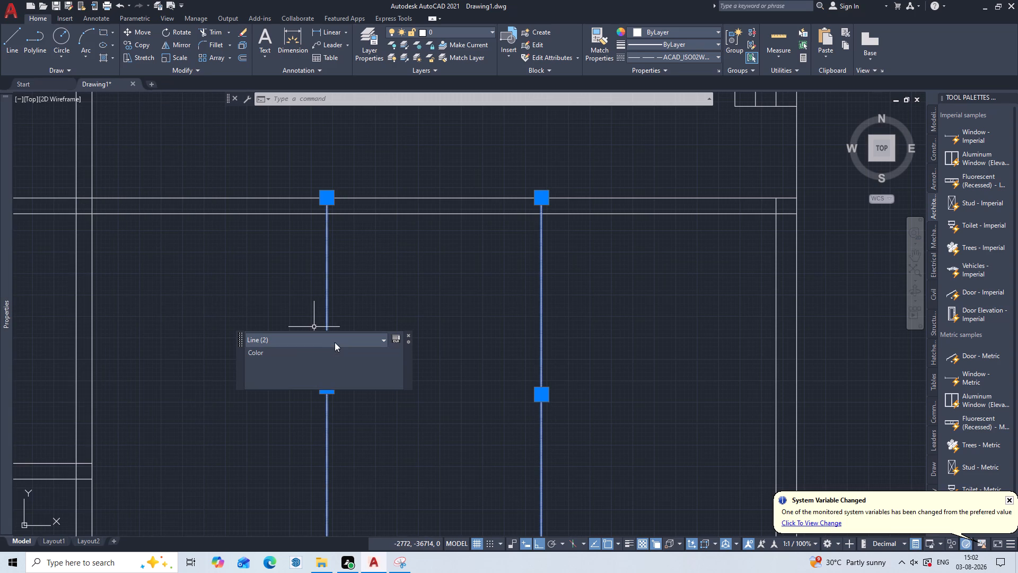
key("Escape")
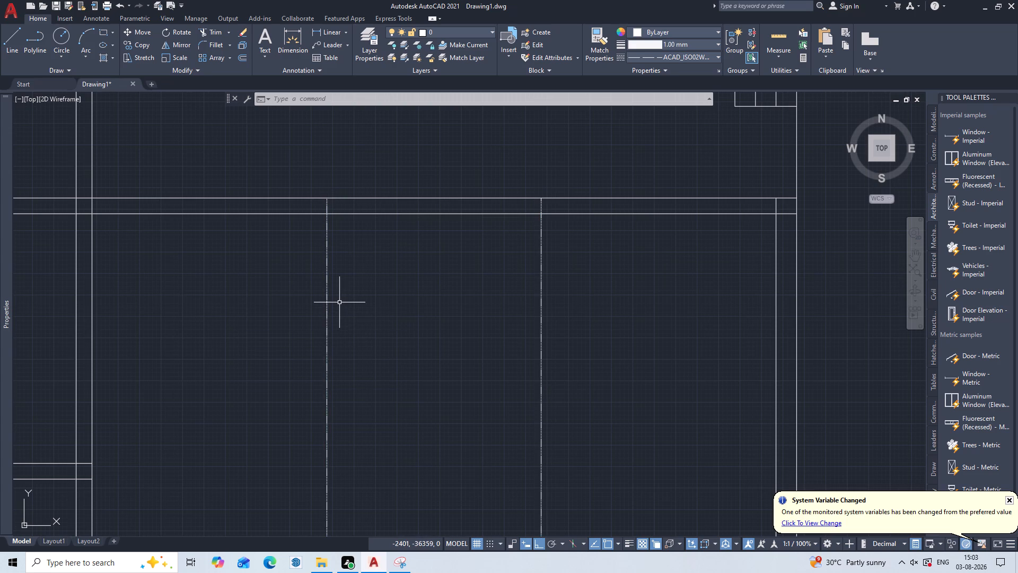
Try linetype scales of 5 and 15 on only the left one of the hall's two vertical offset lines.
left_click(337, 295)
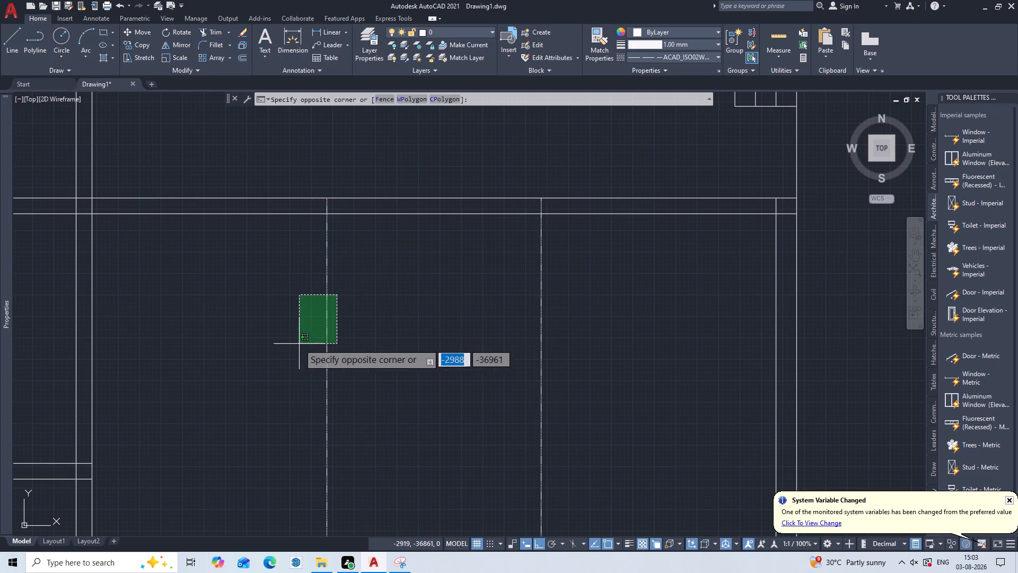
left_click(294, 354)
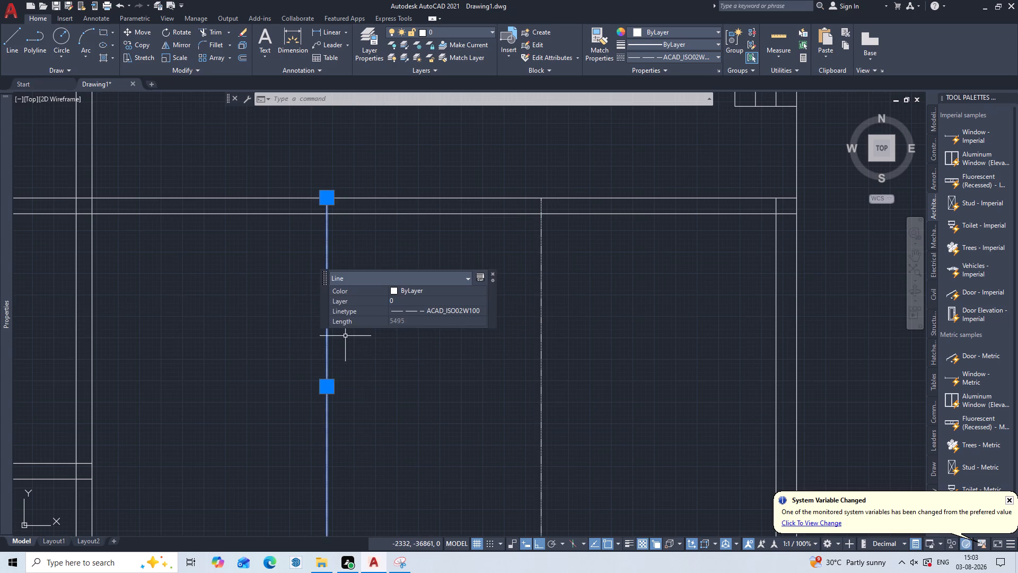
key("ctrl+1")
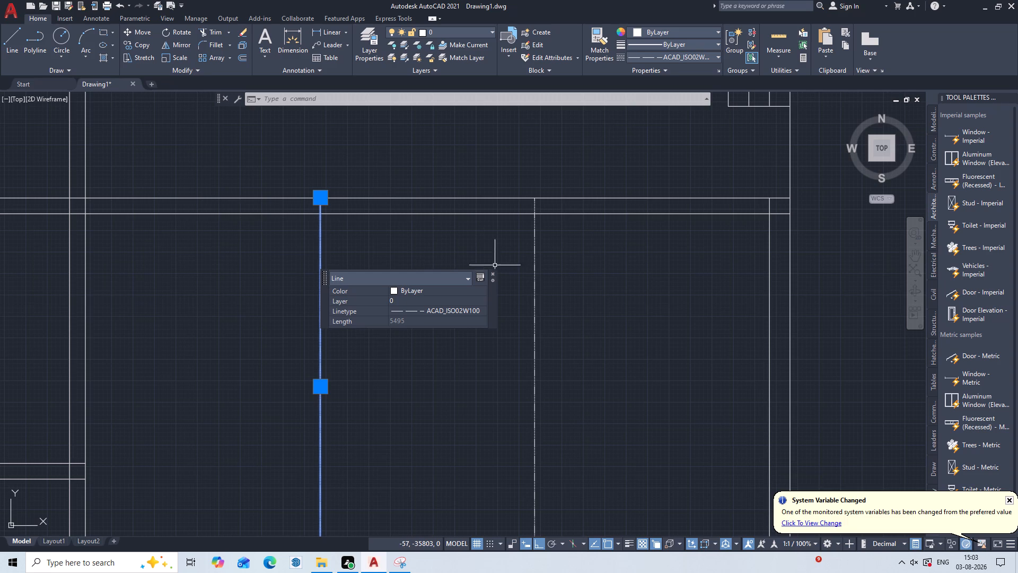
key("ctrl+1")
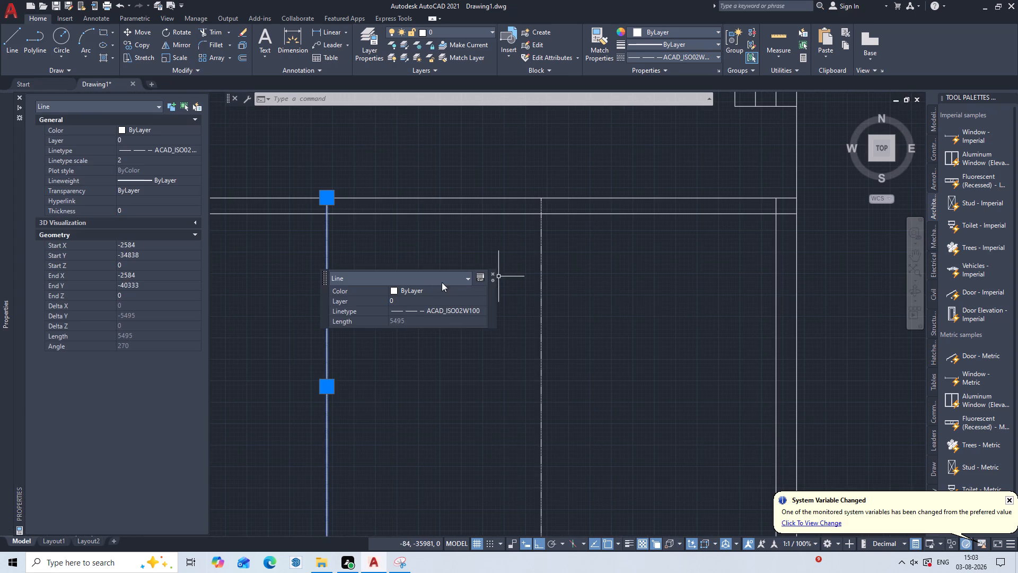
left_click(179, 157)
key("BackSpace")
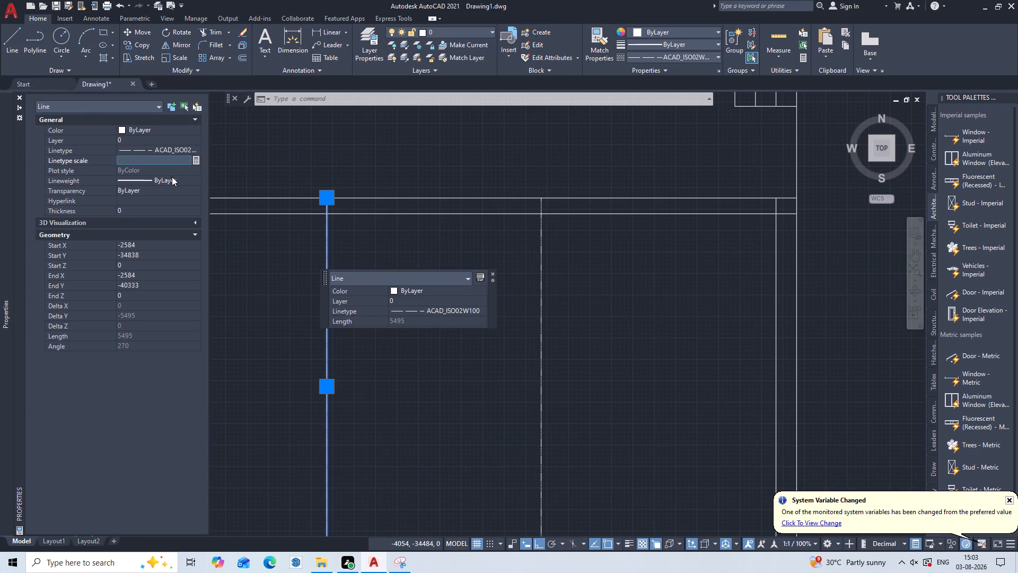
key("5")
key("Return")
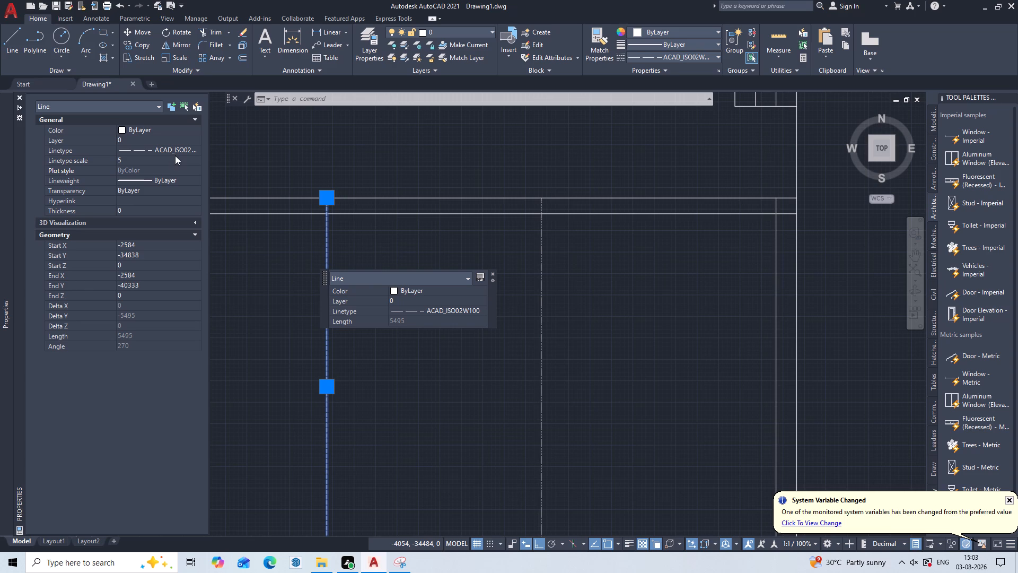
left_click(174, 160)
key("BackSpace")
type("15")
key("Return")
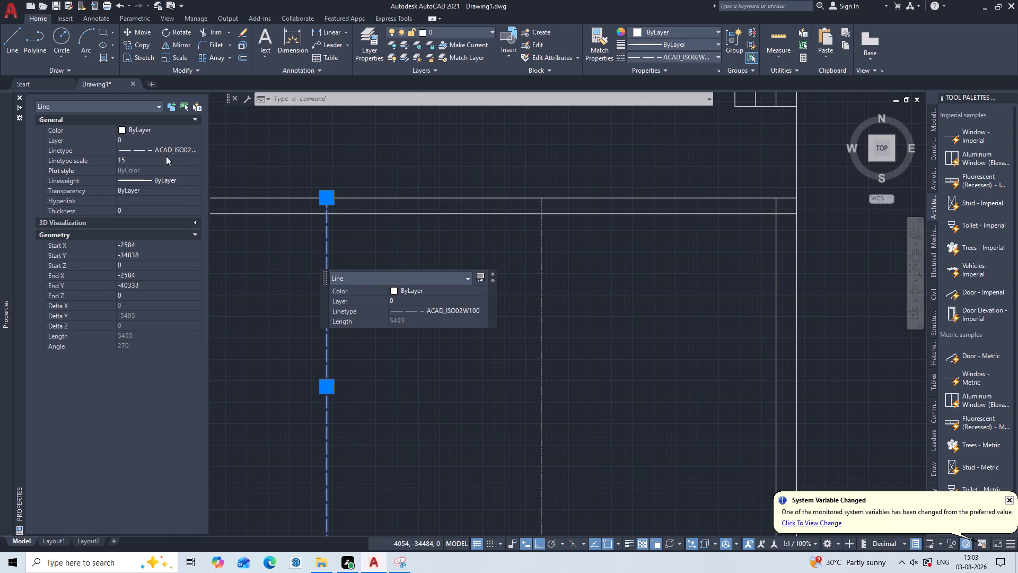
Set the linetype scale of the hall's left vertical offset line to 30.
left_click(166, 156)
key("BackSpace")
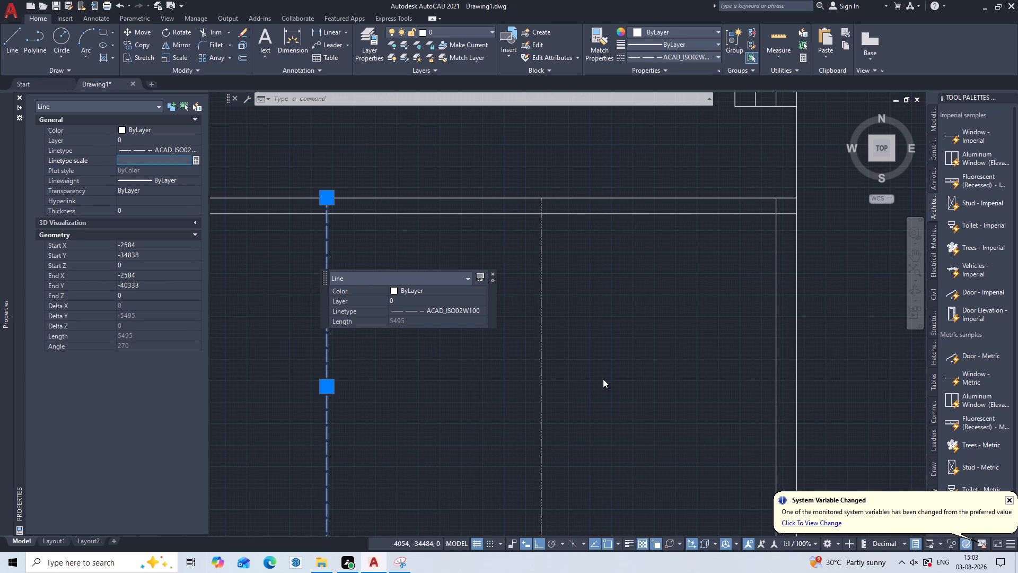
key("2")
key("BackSpace")
key("3")
key("0")
key("Return")
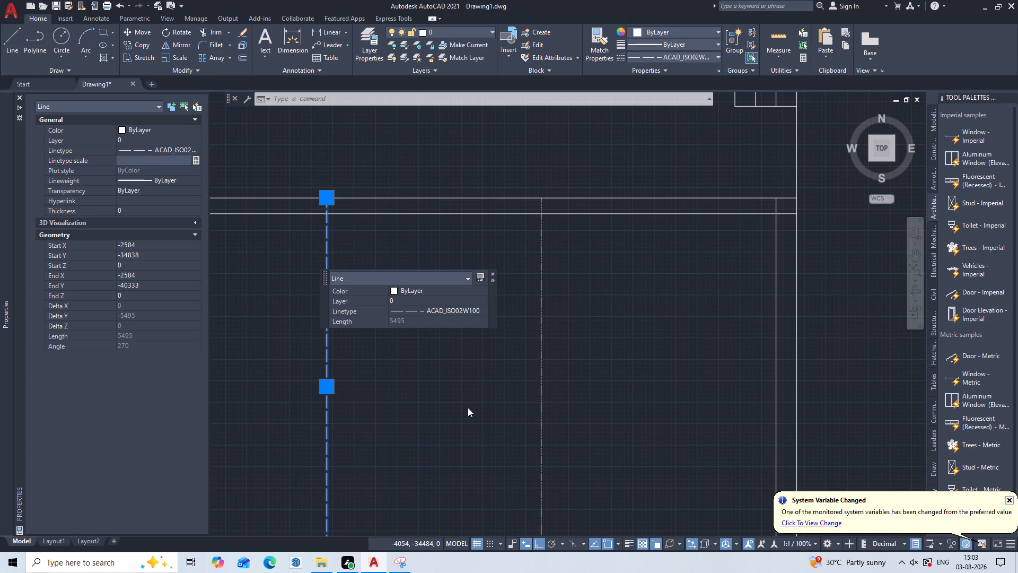
Add the hall's right vertical offset line to the selection, set the linetype scale of both lines to 30, and deselect them.
left_click_drag(563, 352, 557, 358)
left_click(518, 402)
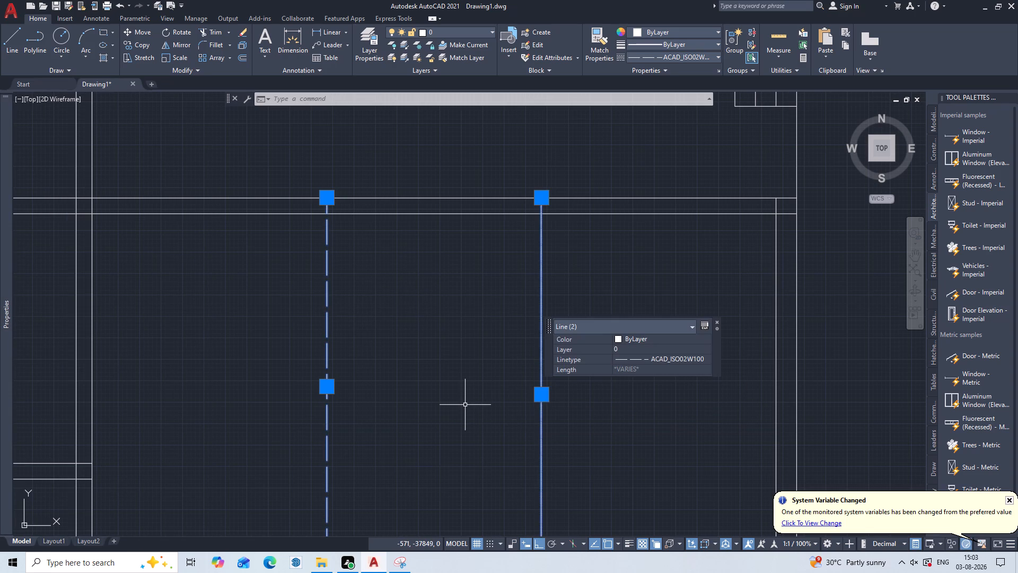
key("ctrl+1")
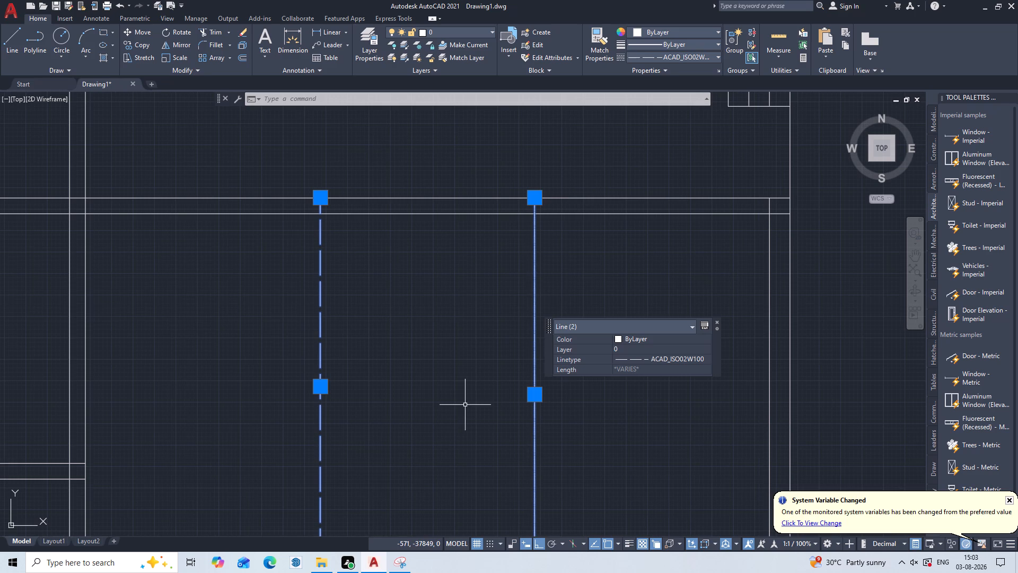
key("ctrl+1")
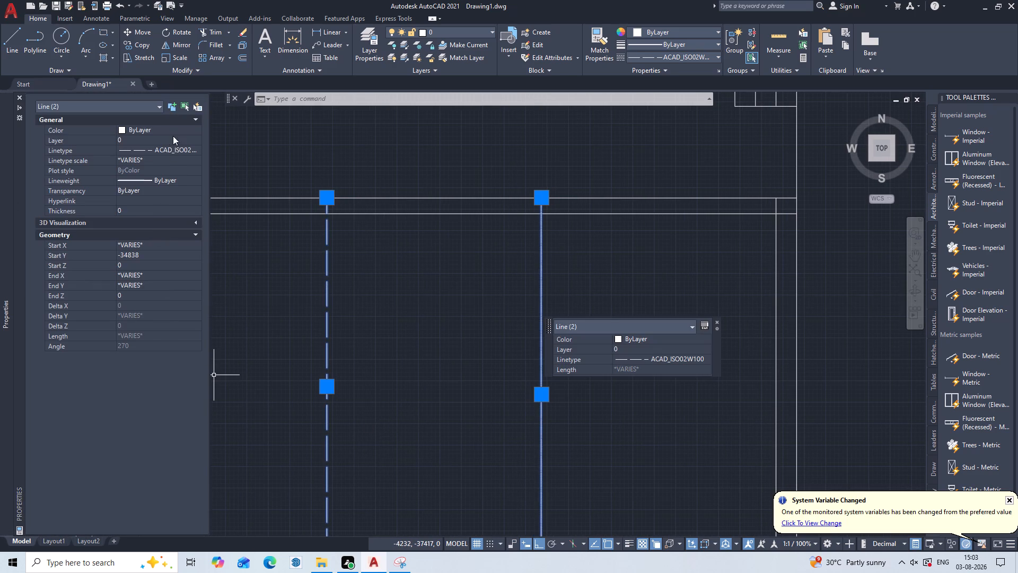
left_click(186, 162)
key("BackSpace")
type("30")
key("Return")
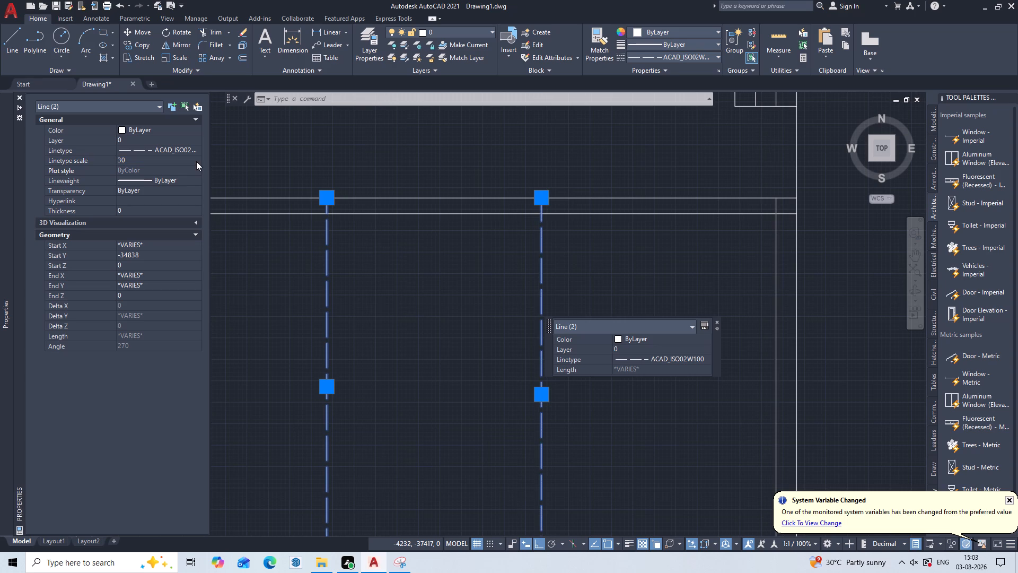
key("Escape")
key("Escape")
key("Escape")
key("Escape")
key("Escape")
key("Escape")
key("Escape")
key("Escape")
key("Escape")
key("Escape")
scroll(189, 267, "up", 1)
left_click_drag(1017, 429, 1017, 423)
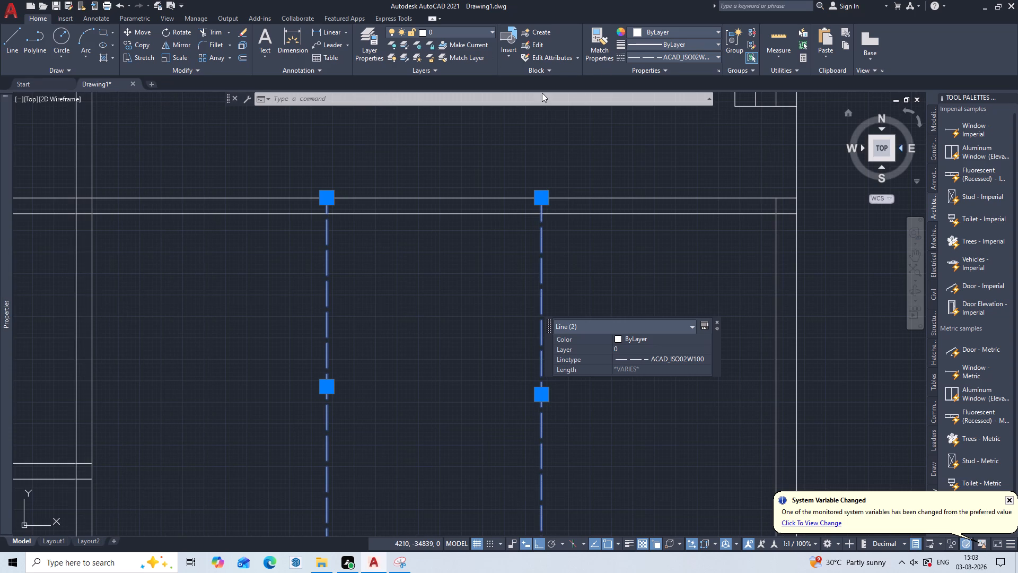
key("Escape")
scroll(547, 307, "down", 1)
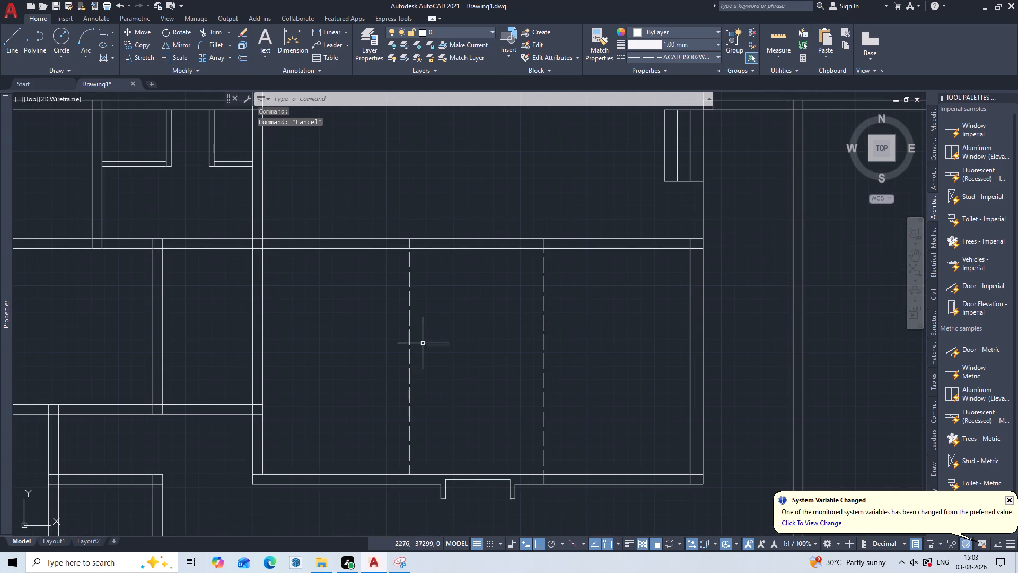
Examine the hall with its two dashed vertical lines and the rooms adjoining it to the west.
scroll(420, 297, "up", 4)
scroll(420, 297, "down", 5)
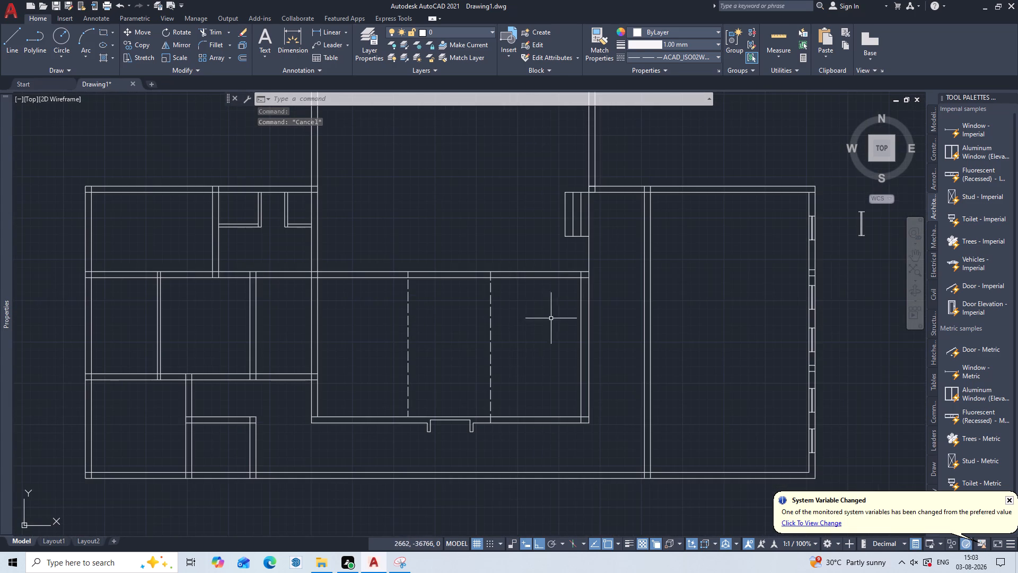
scroll(476, 323, "up", 5)
scroll(476, 323, "down", 4)
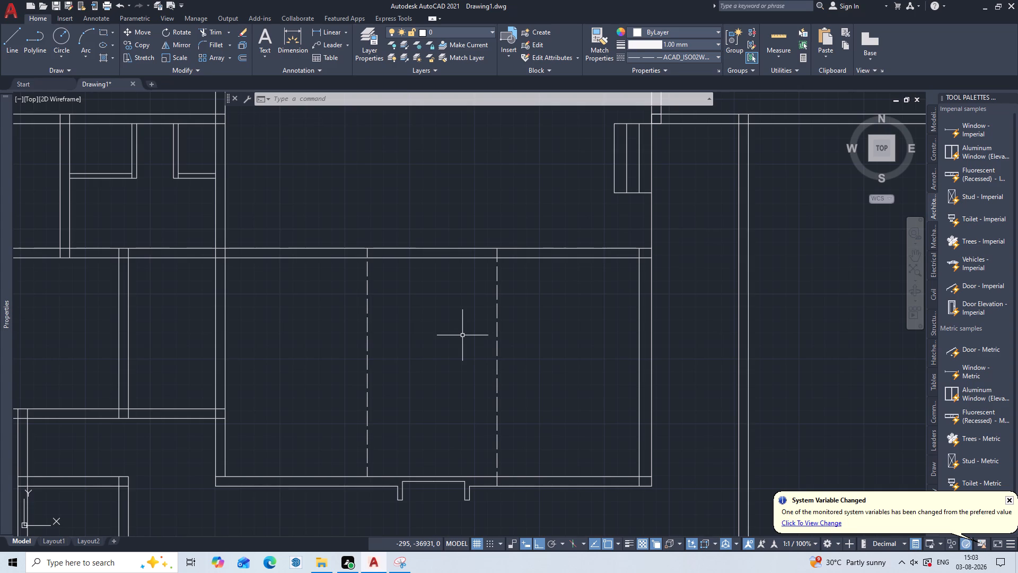
middle_click_drag(462, 335, 564, 266)
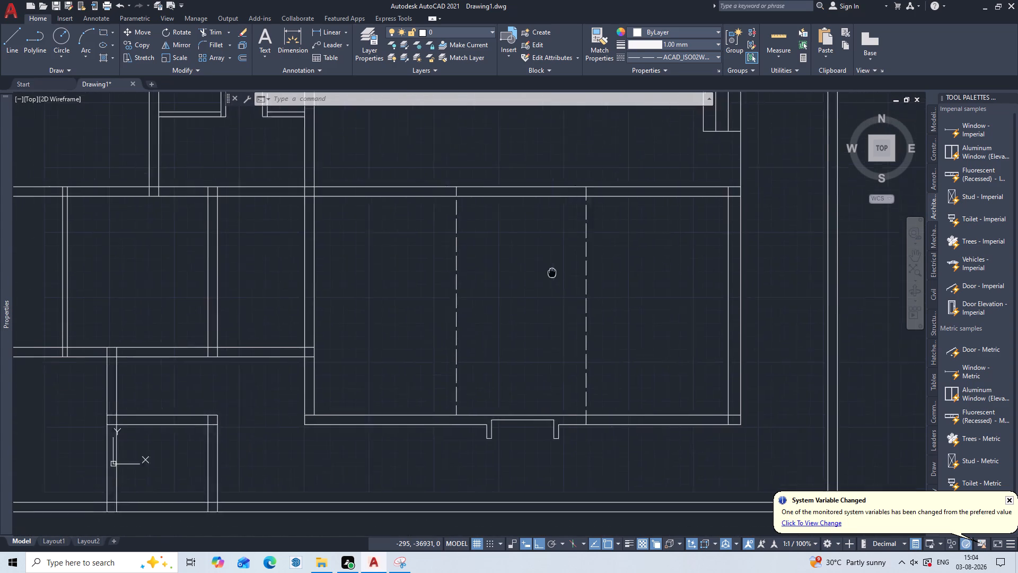
middle_click_drag(564, 266, 565, 266)
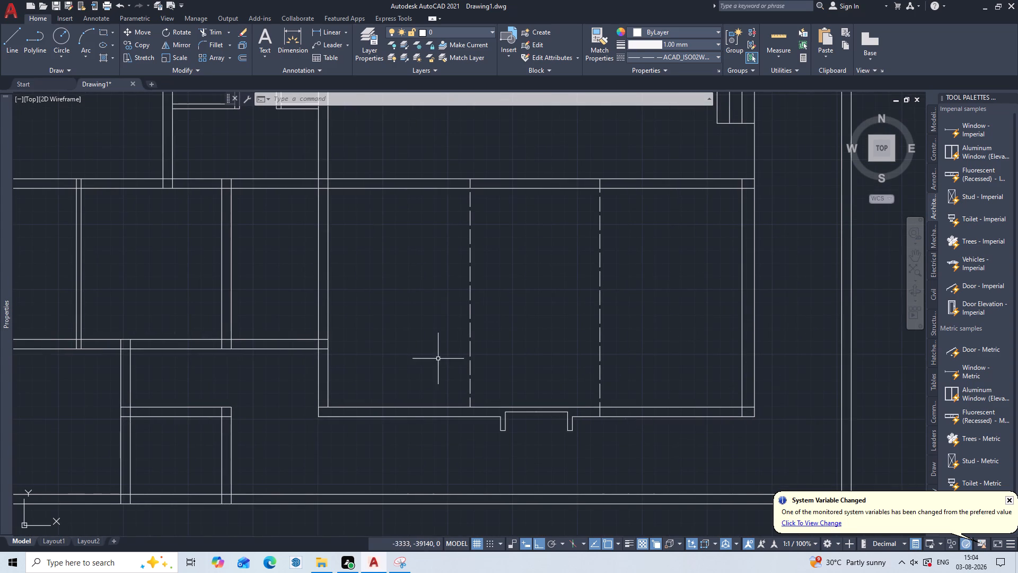
middle_click_drag(396, 386, 498, 357)
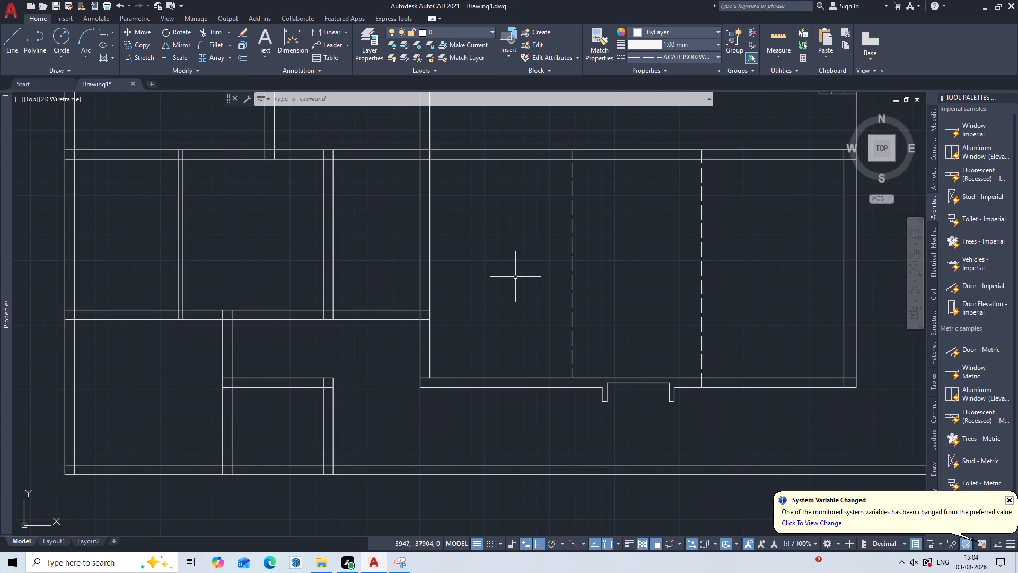
middle_click_drag(515, 277, 589, 271)
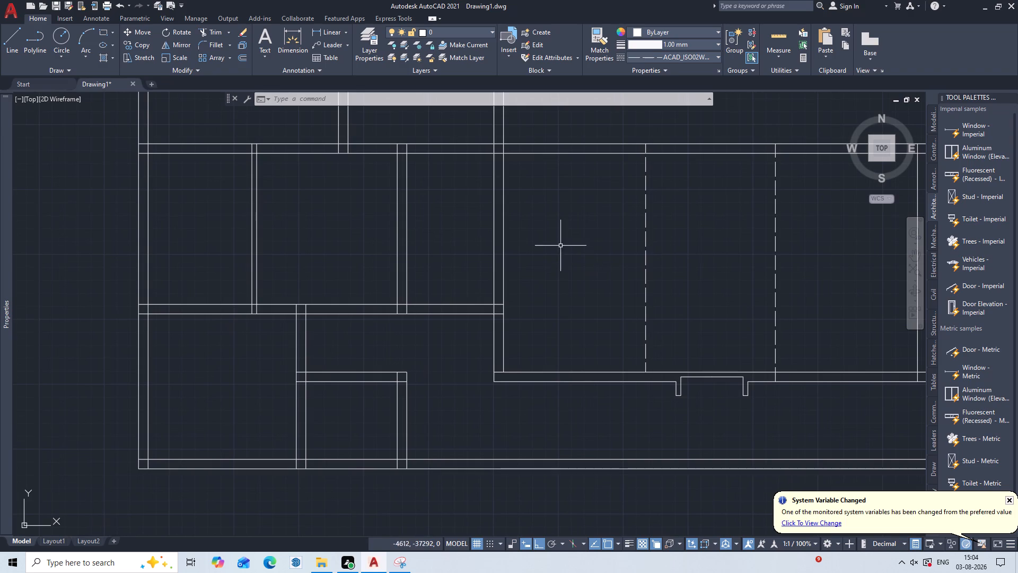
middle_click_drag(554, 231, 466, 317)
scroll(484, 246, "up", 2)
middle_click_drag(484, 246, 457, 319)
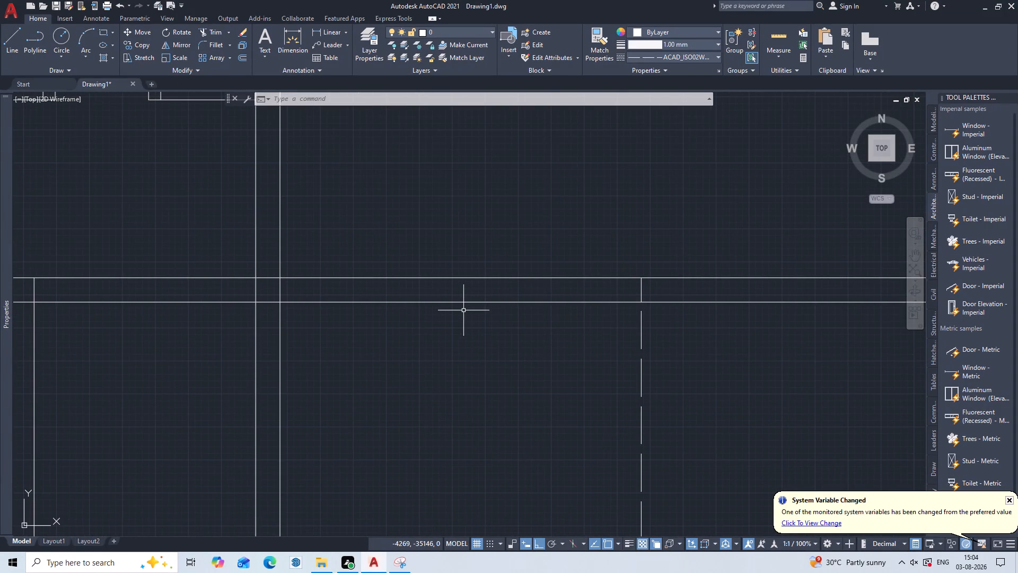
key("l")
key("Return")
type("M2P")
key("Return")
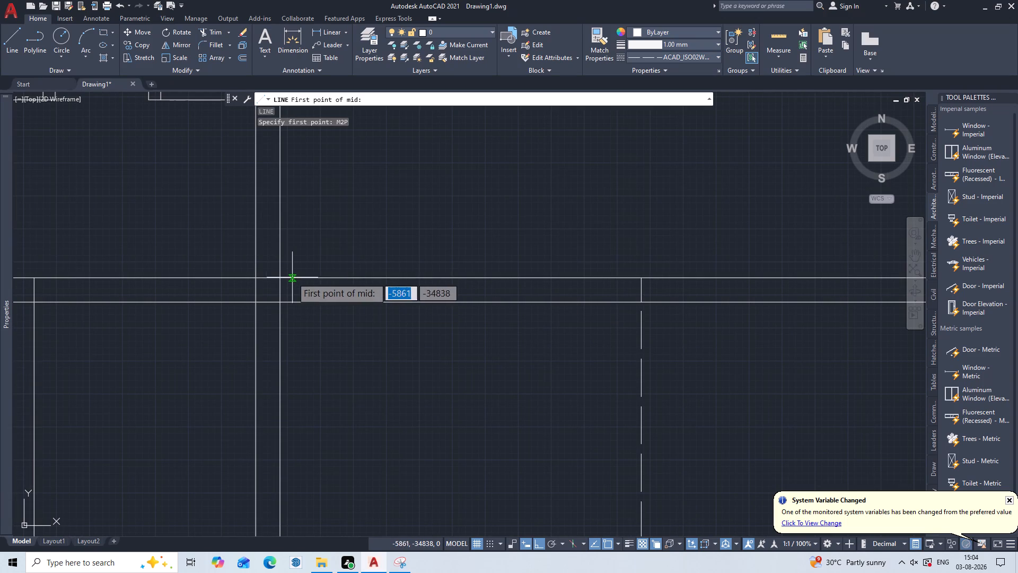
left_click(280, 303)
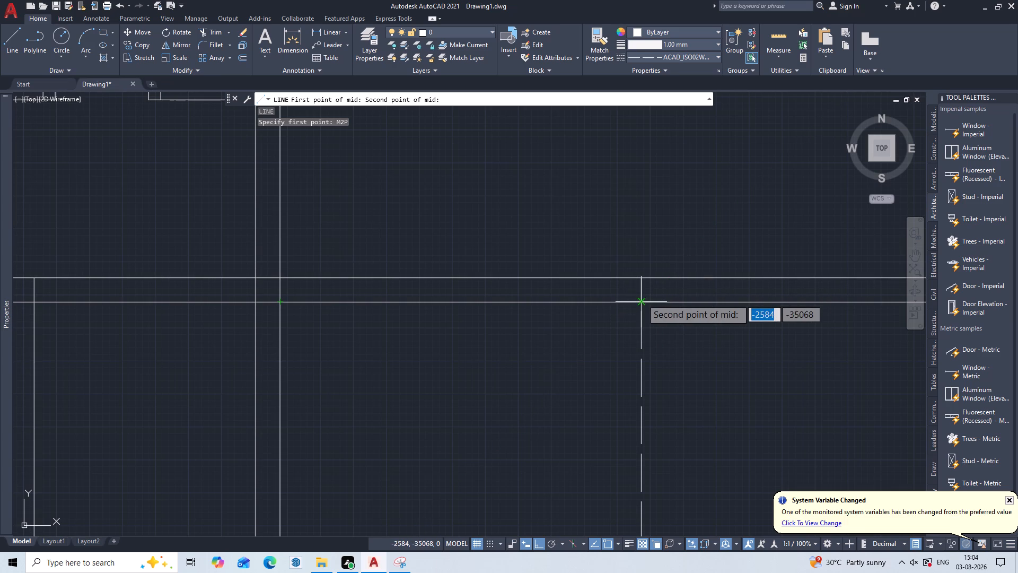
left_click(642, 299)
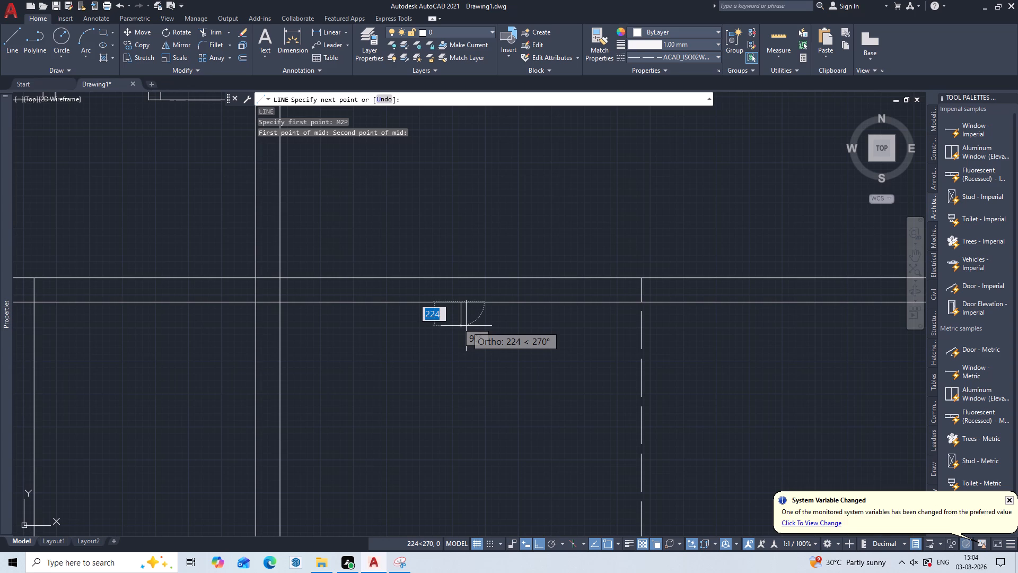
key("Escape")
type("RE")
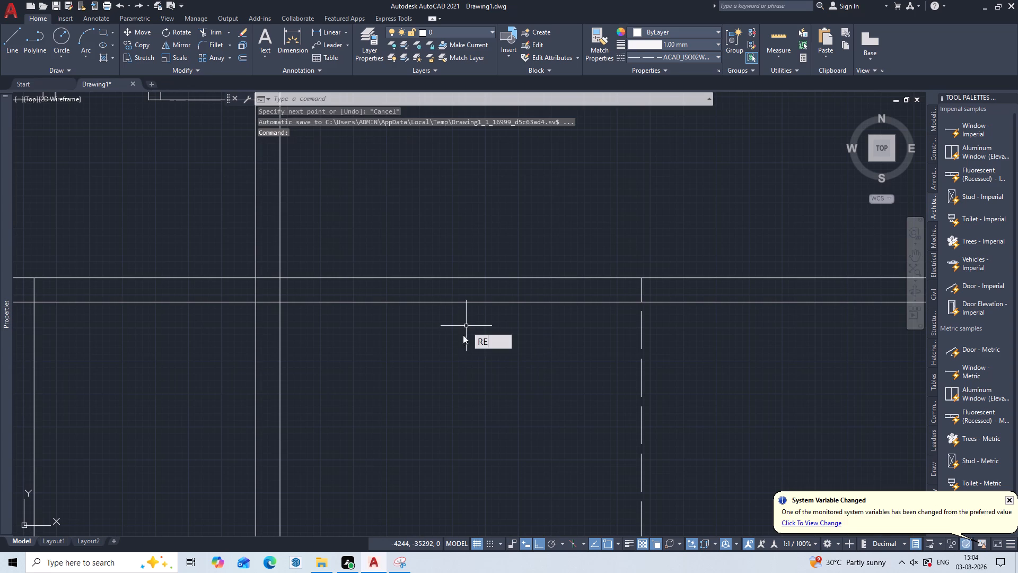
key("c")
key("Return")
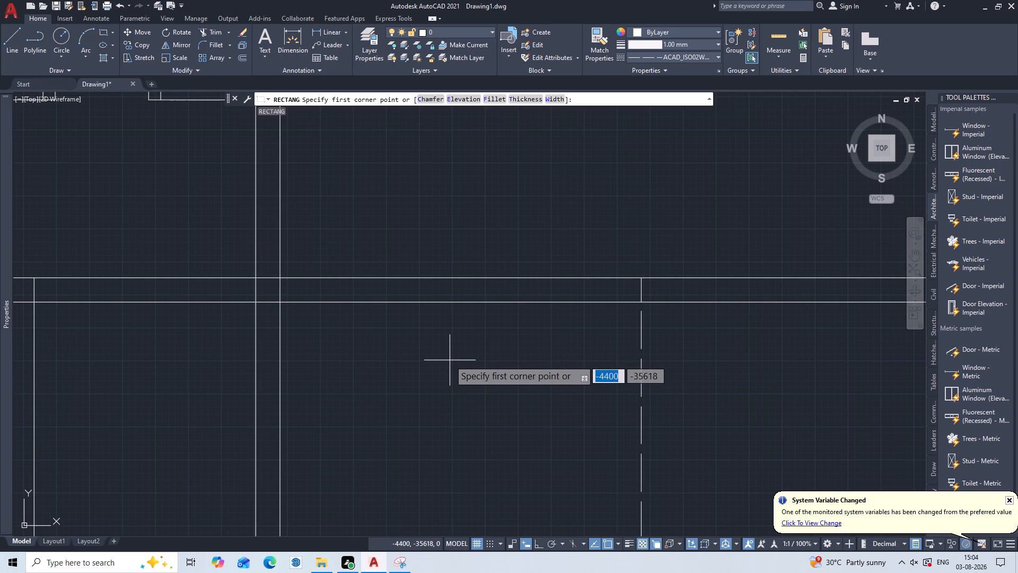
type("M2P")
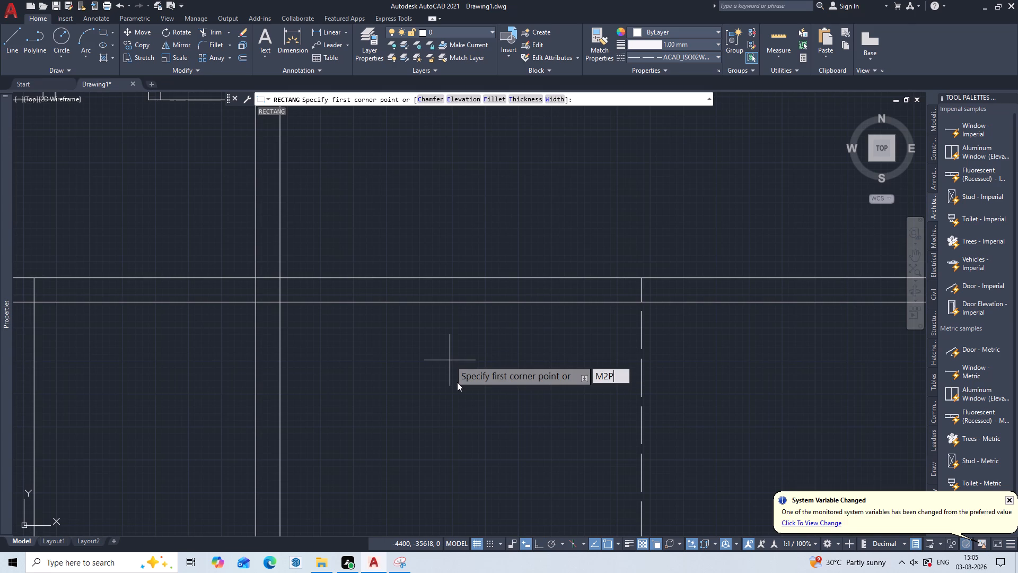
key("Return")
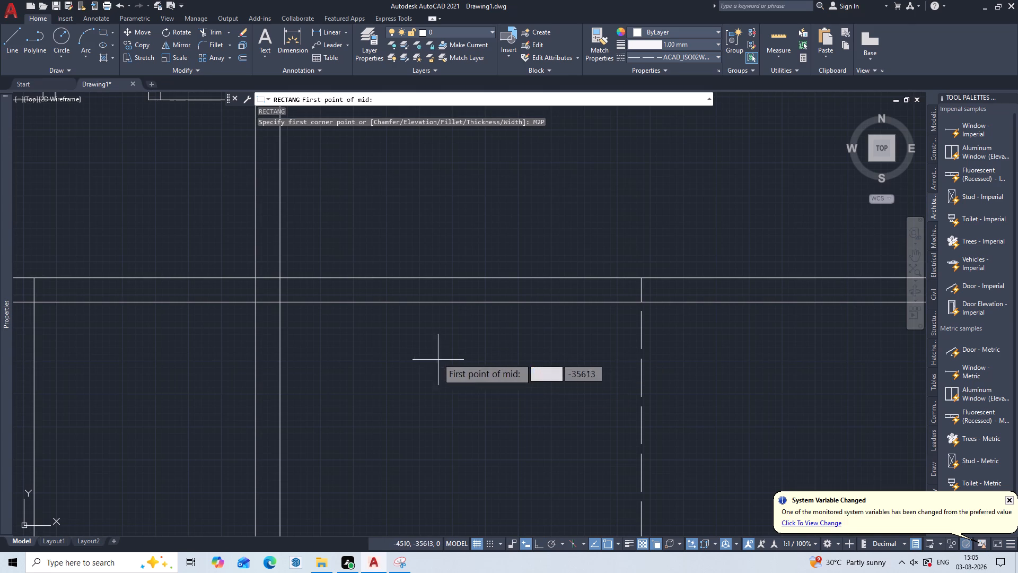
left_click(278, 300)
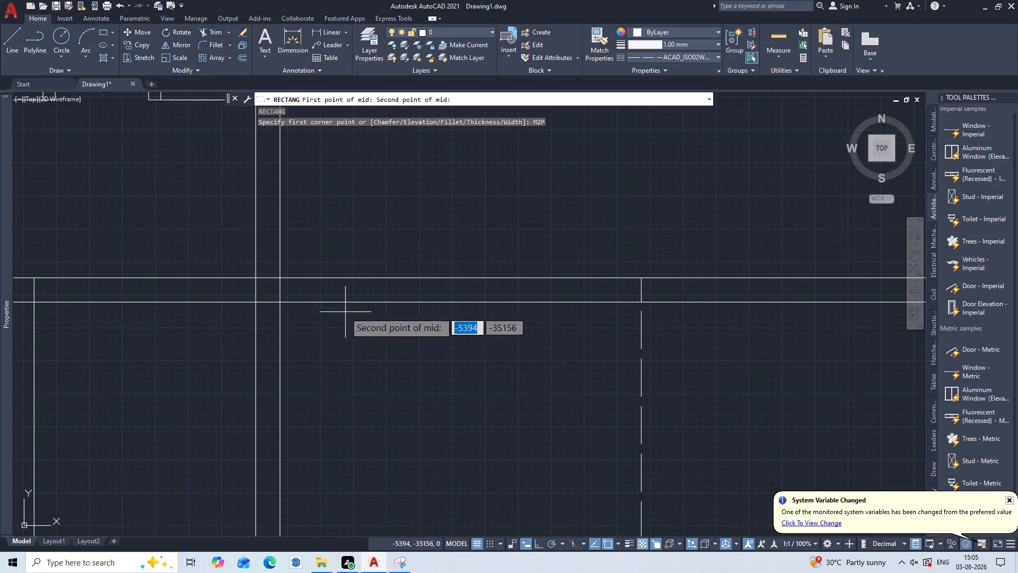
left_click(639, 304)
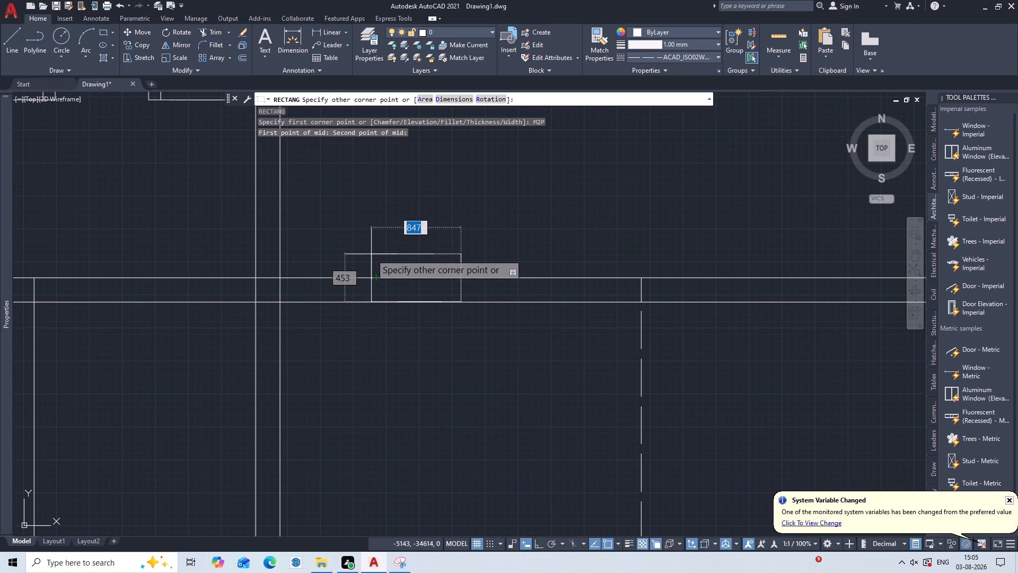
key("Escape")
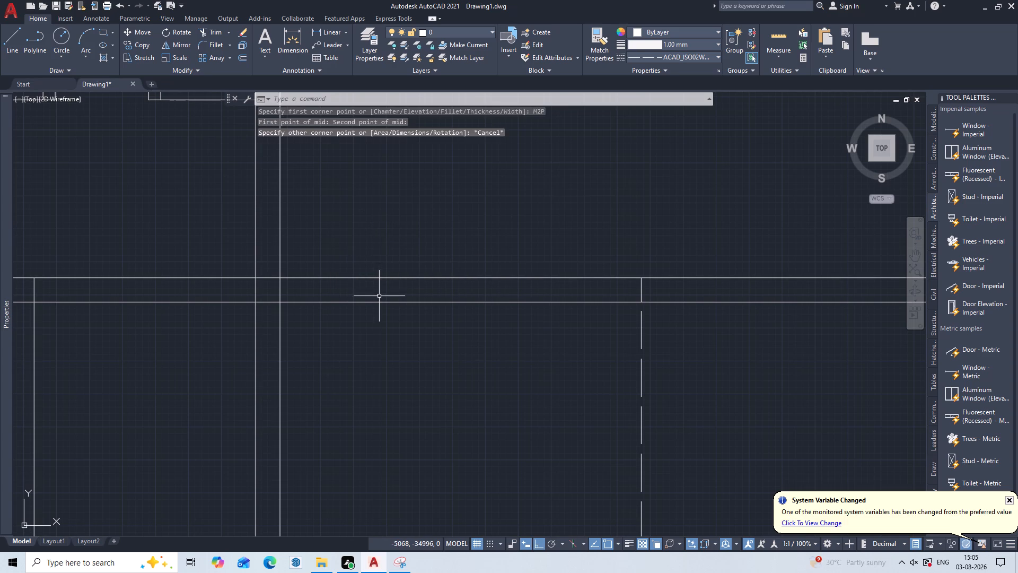
Copy the window symbol standing outside the east wall straight west by about 24496 mm, into the north-west rooms.
scroll(372, 330, "down", 3)
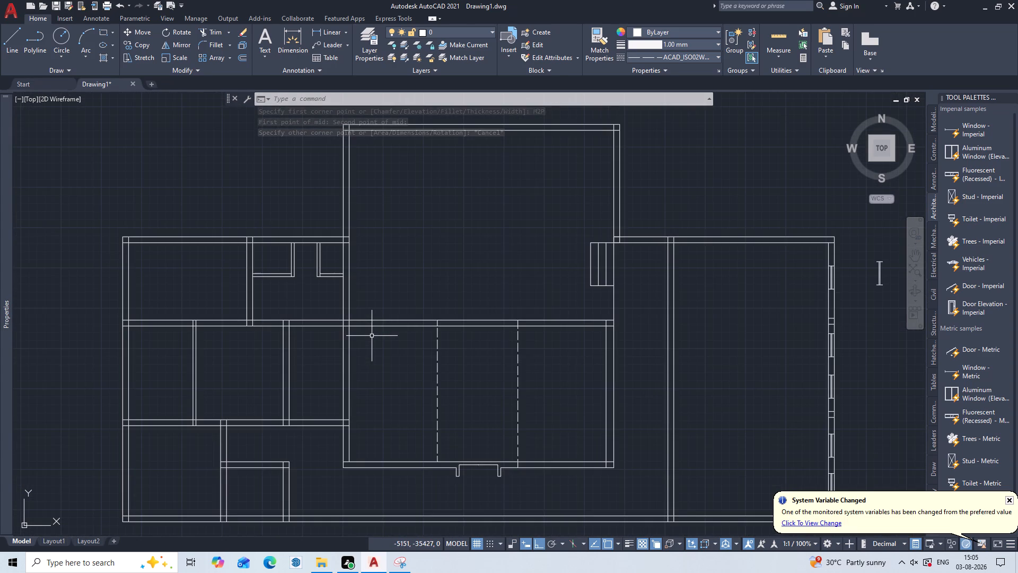
middle_click_drag(372, 336, 550, 230)
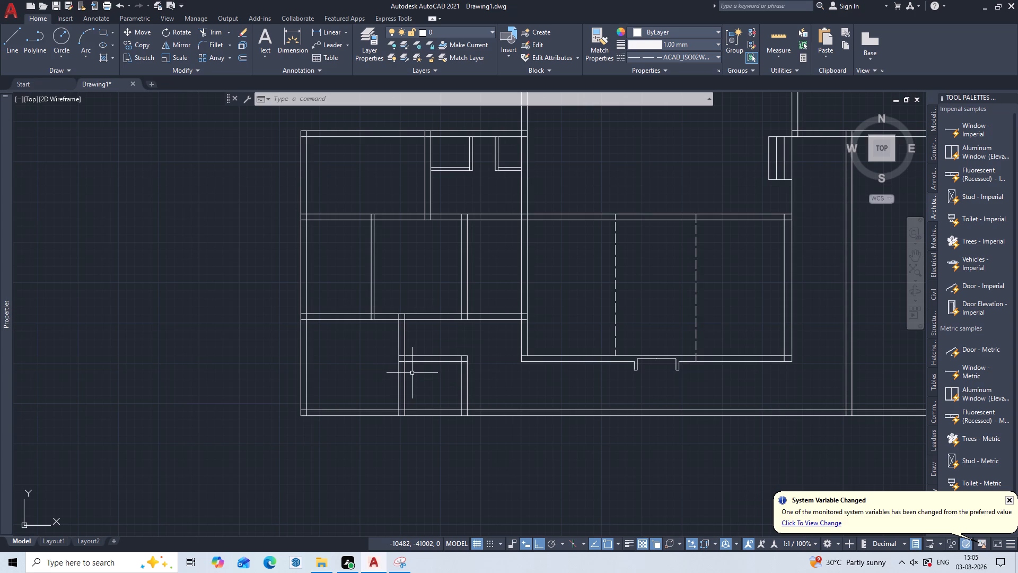
middle_click_drag(395, 420, 397, 414)
middle_click_drag(397, 414, 440, 341)
scroll(598, 315, "down", 2)
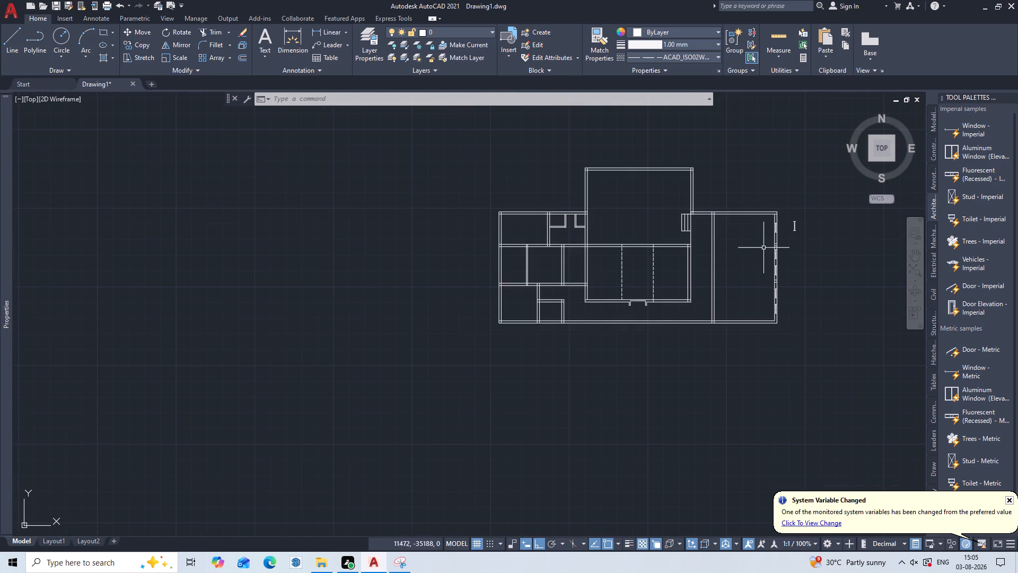
scroll(795, 217, "up", 3)
double_click(793, 219)
left_click(773, 296)
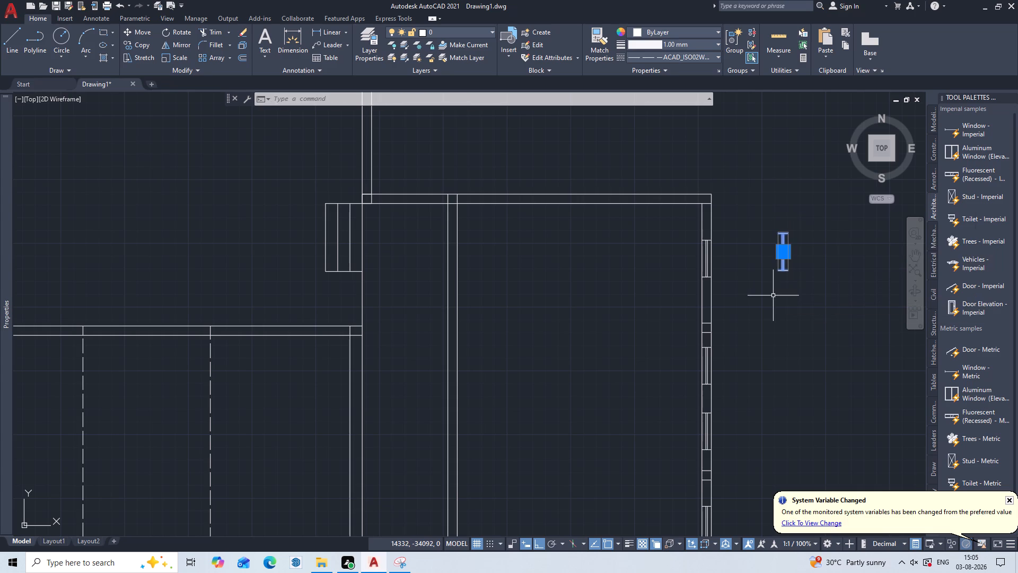
type("CO")
key("p")
key("Return")
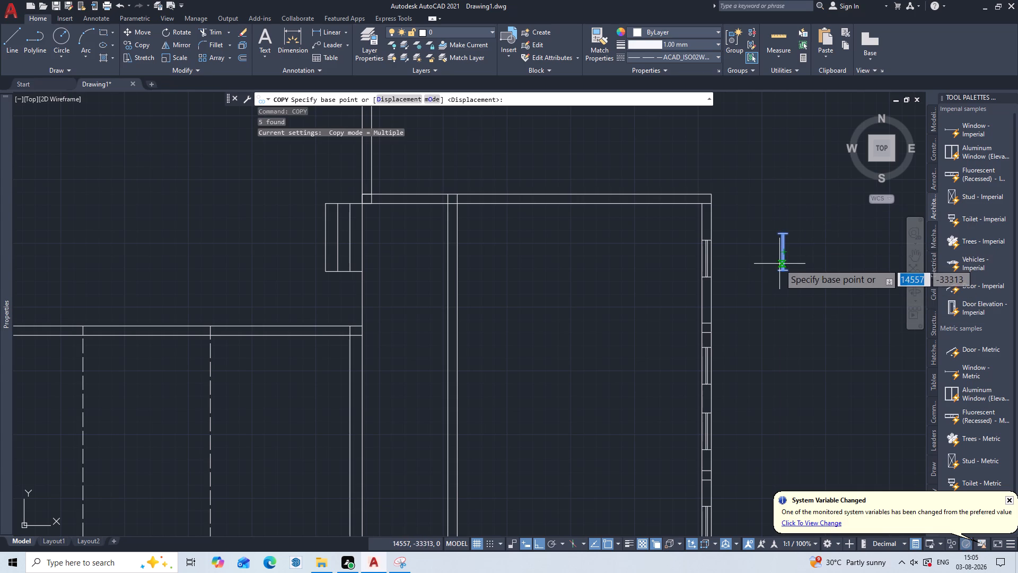
left_click(778, 264)
scroll(794, 387, "down", 3)
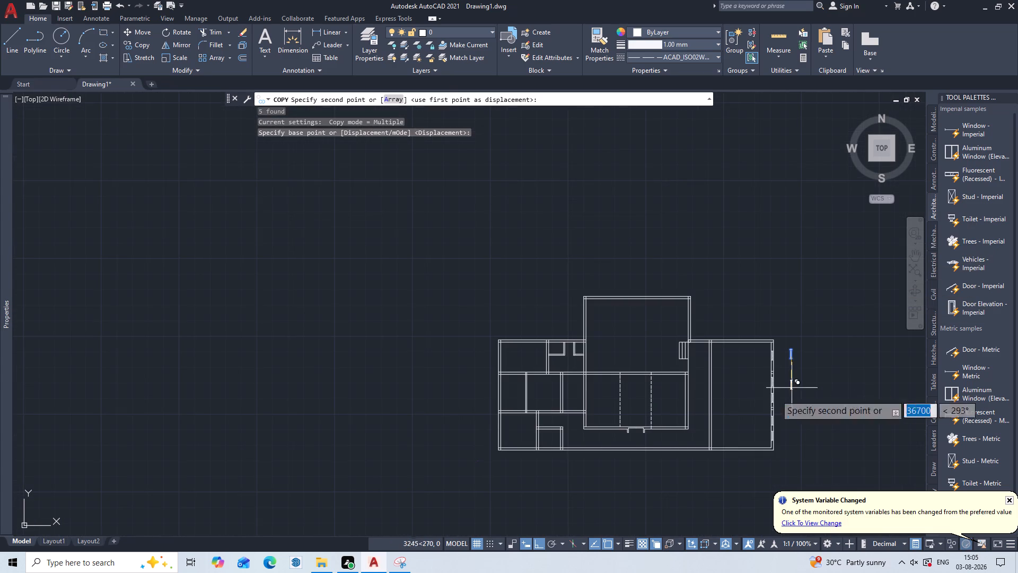
middle_click_drag(747, 405, 890, 186)
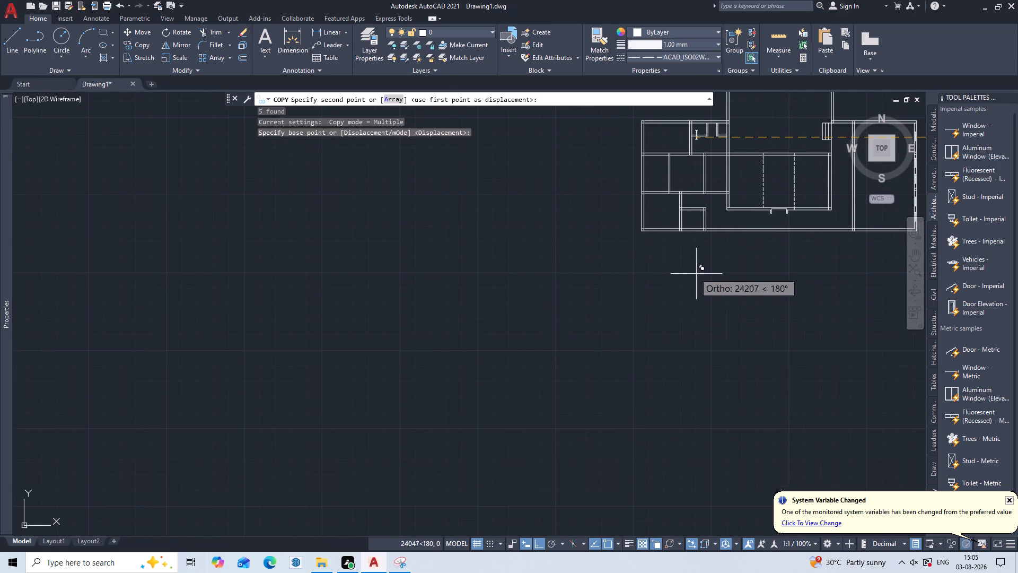
scroll(694, 276, "up", 2)
middle_click_drag(692, 255, 683, 292)
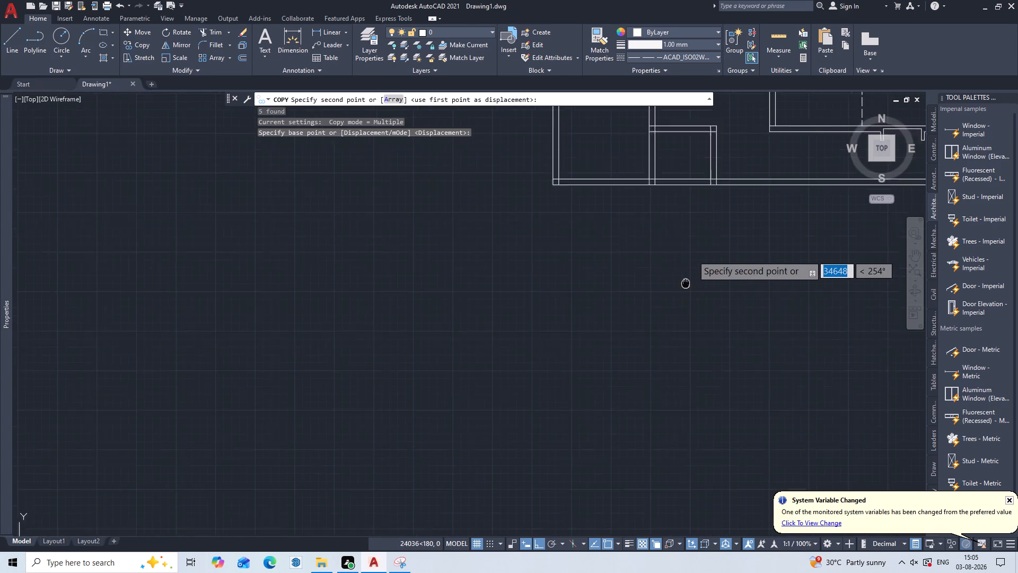
middle_click_drag(683, 292, 644, 377)
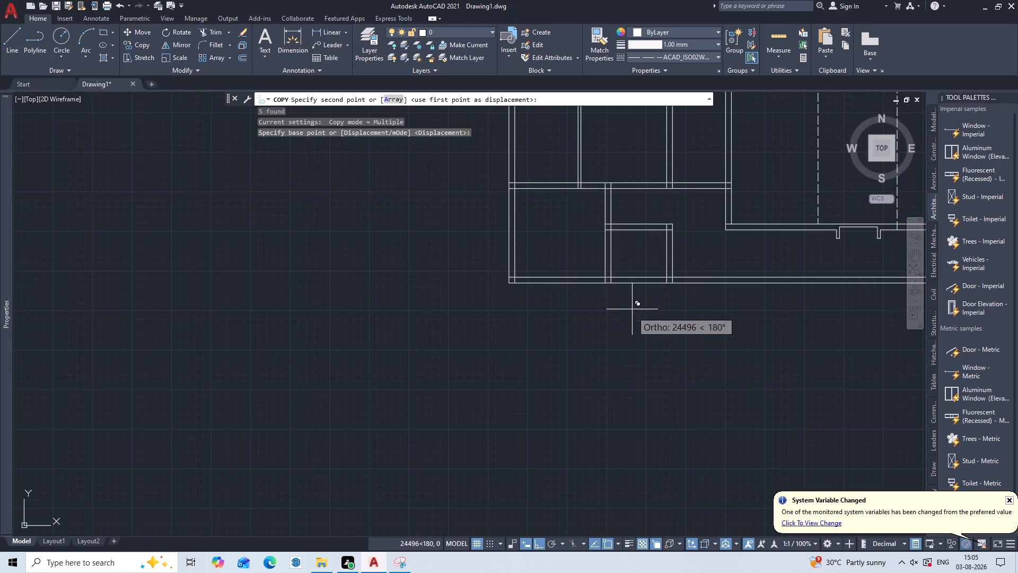
double_click(633, 341)
Turn Ortho off and place further copies of the window symbol just below the outer south wall, under the south-west rooms.
scroll(640, 320, "down", 3)
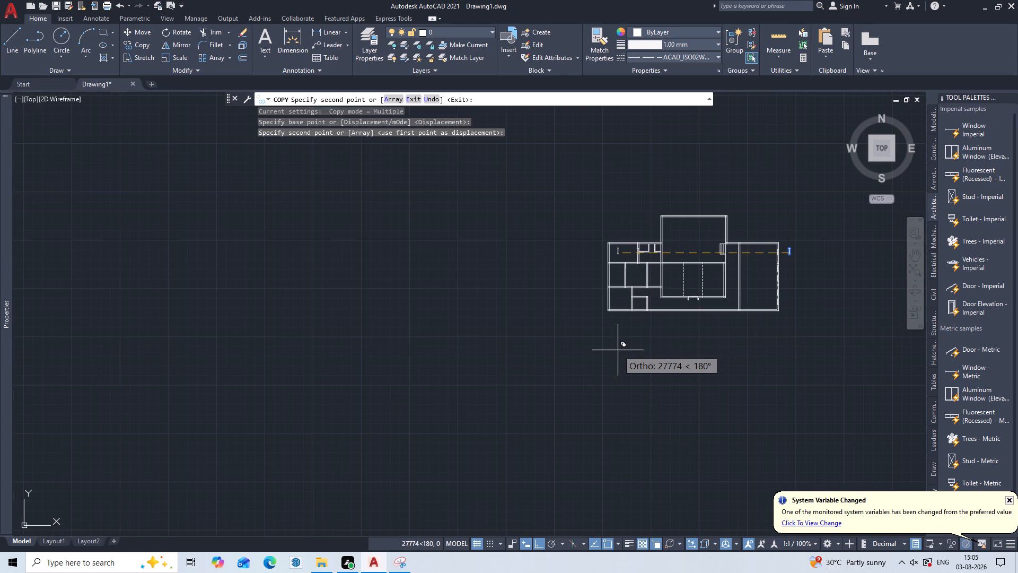
key("F8")
triple_click(635, 324)
double_click(635, 324)
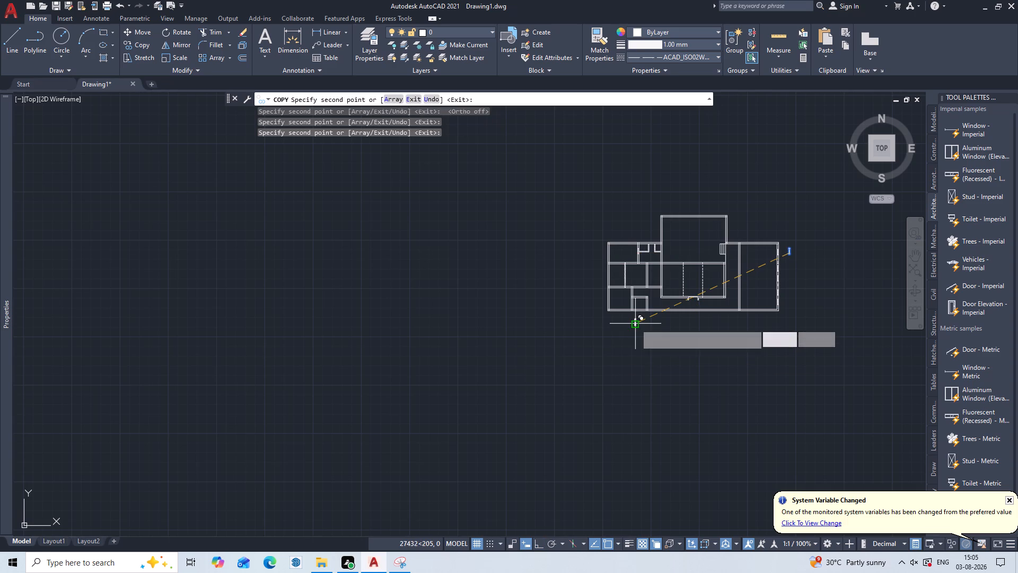
key("Escape")
Move one of the overlapping window symbol copies below the south wall to the east, clear of the others.
scroll(635, 323, "up", 5)
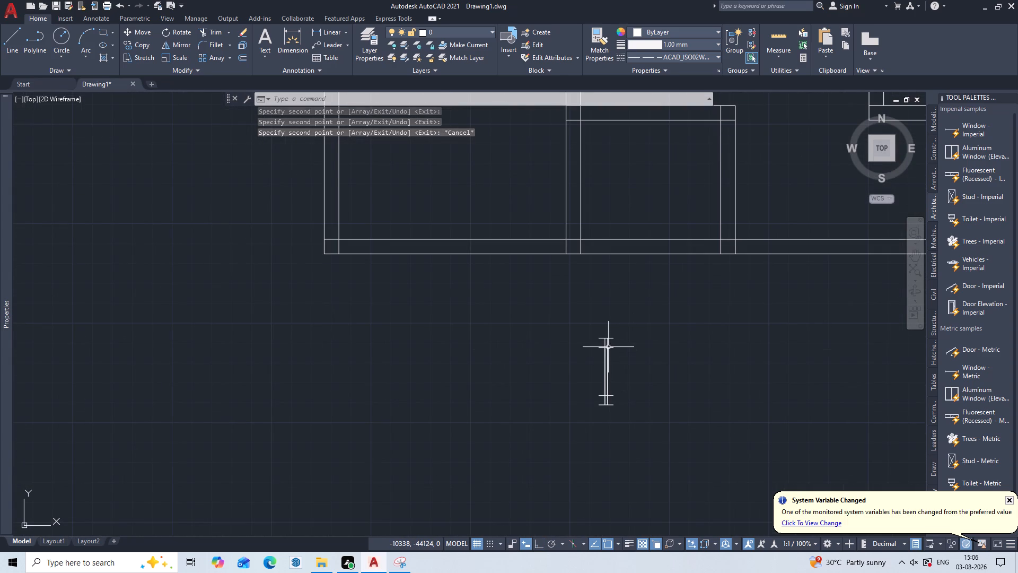
key("m")
key("Return")
double_click(611, 348)
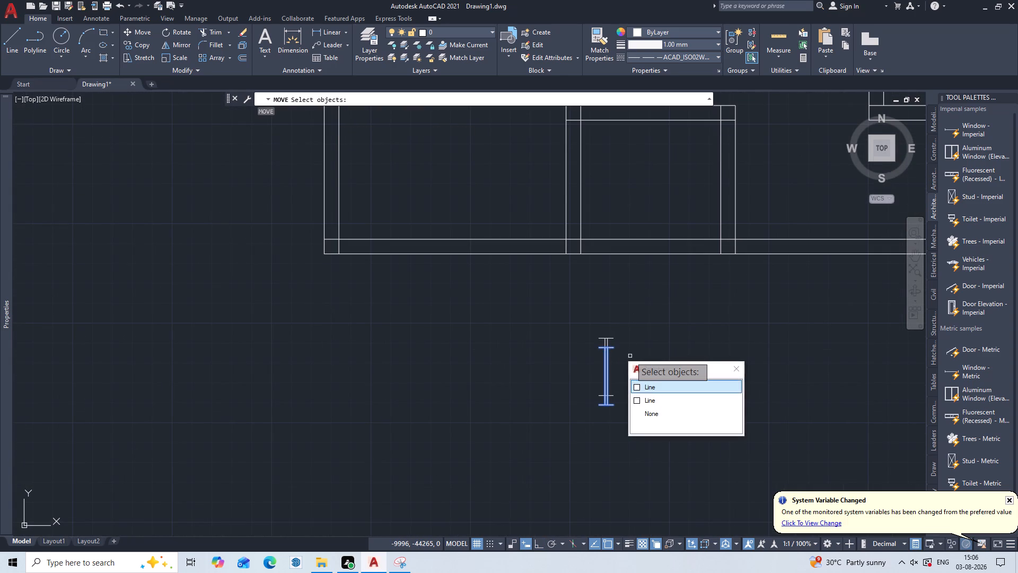
key("Return")
key("Return")
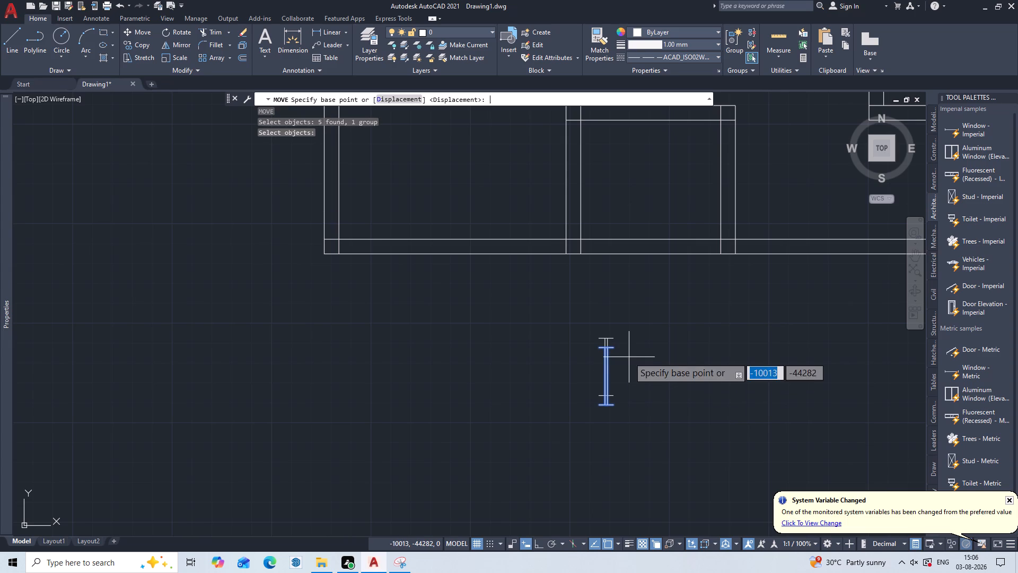
double_click(609, 393)
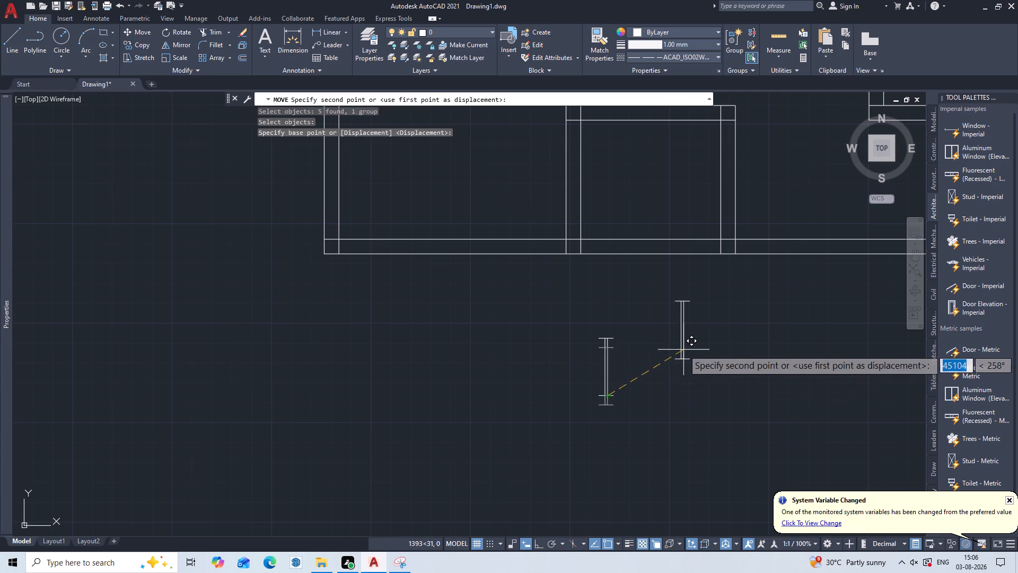
double_click(710, 369)
key("Escape")
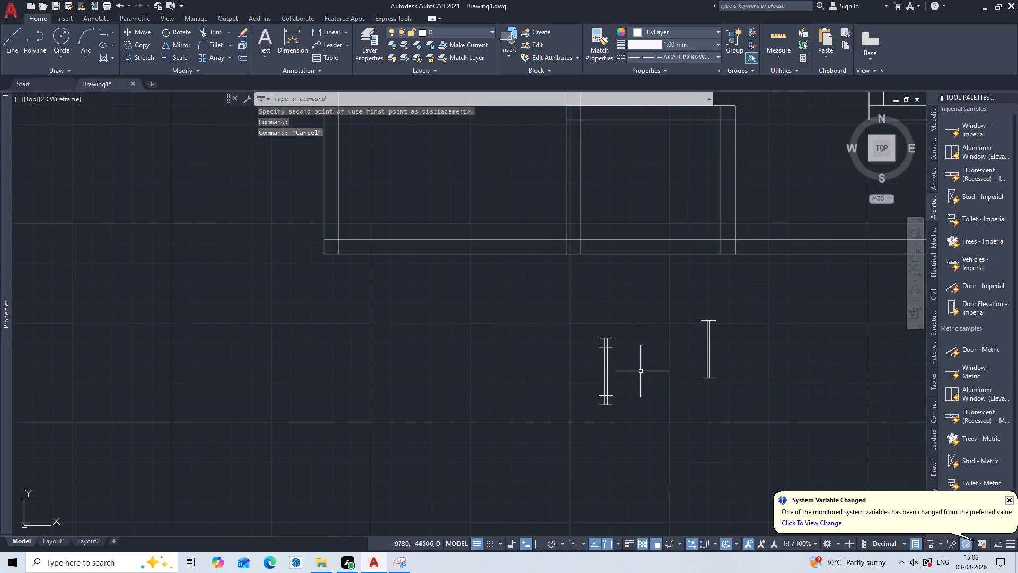
Move one of the two overlapping window symbol copies below the south wall to the north-west, clear of the other.
key("m")
key("Return")
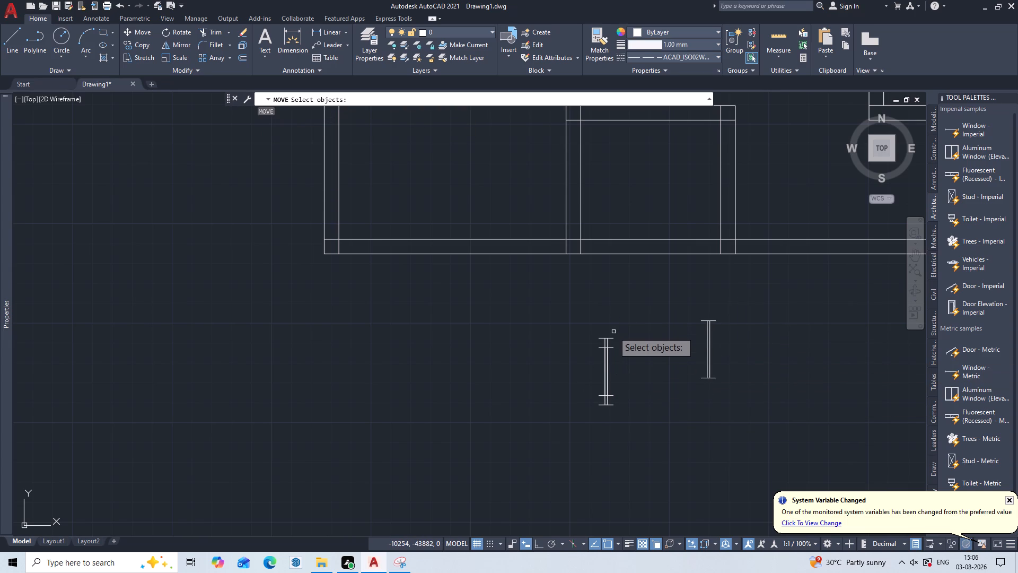
double_click(611, 337)
key("Return")
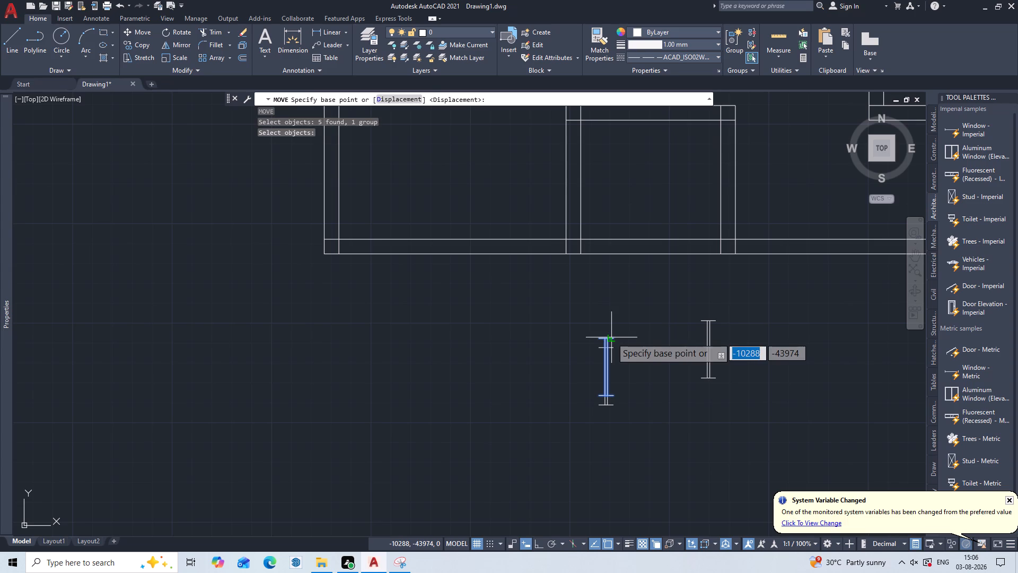
left_click(611, 337)
left_click(546, 315)
key("Escape")
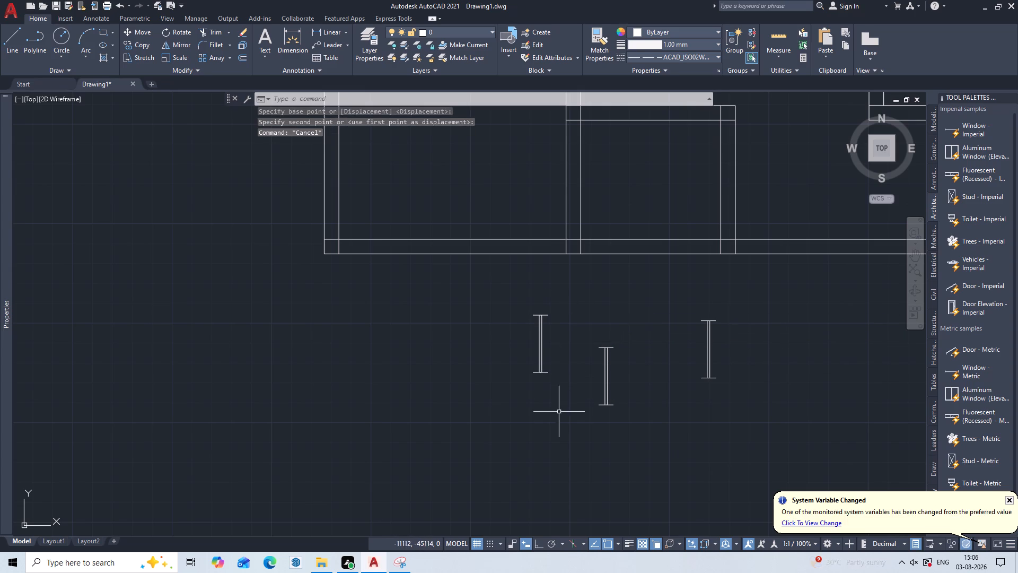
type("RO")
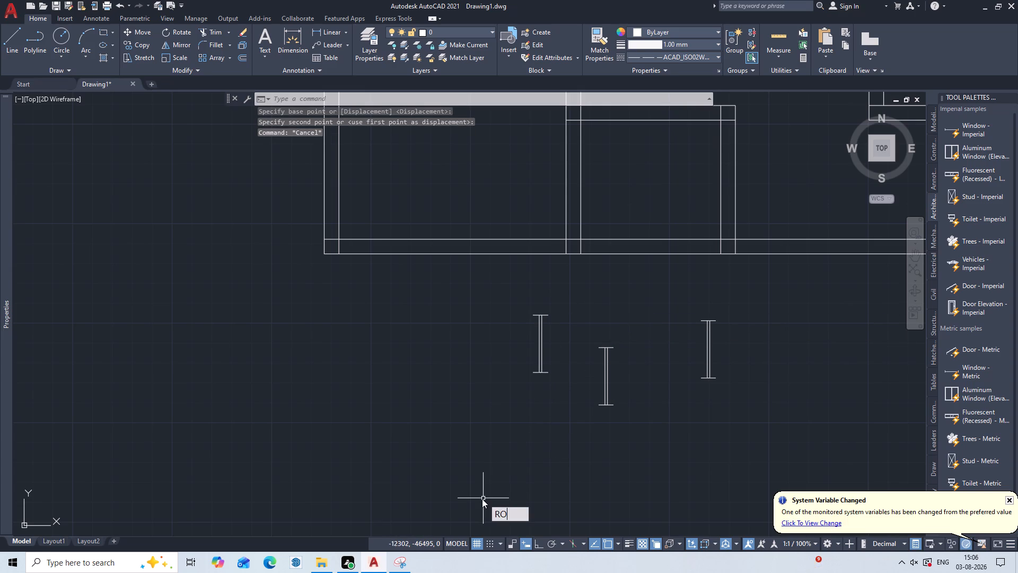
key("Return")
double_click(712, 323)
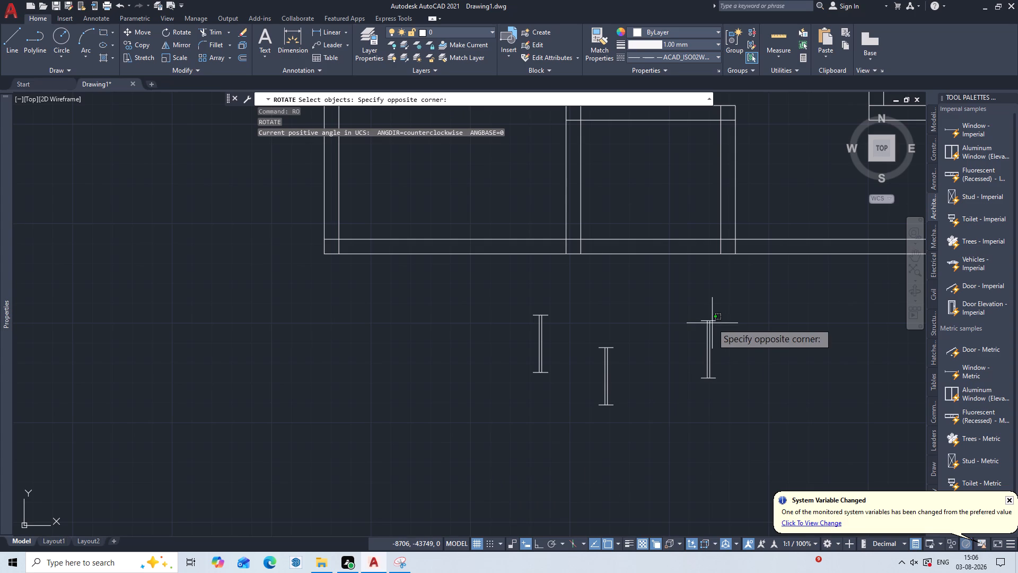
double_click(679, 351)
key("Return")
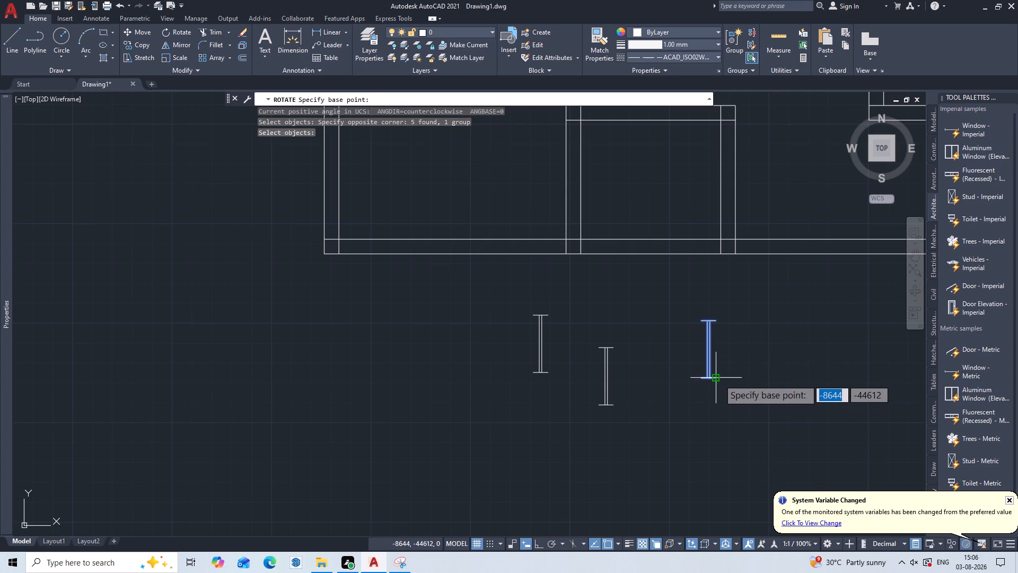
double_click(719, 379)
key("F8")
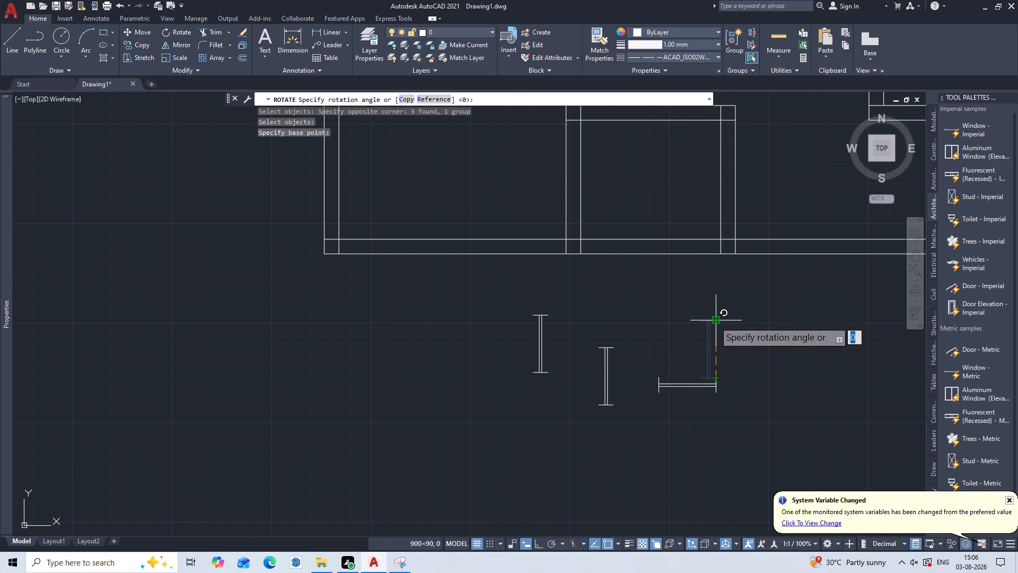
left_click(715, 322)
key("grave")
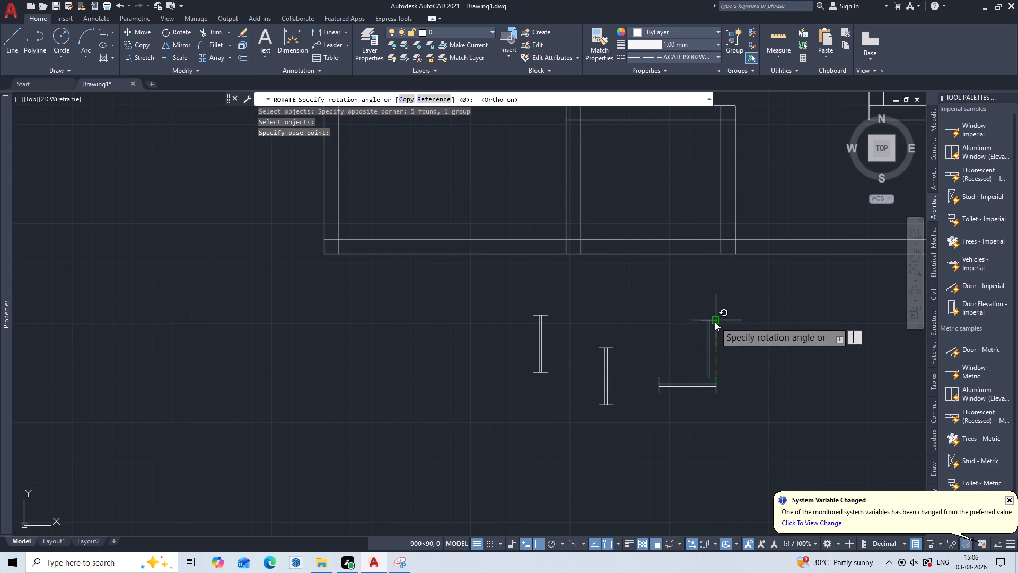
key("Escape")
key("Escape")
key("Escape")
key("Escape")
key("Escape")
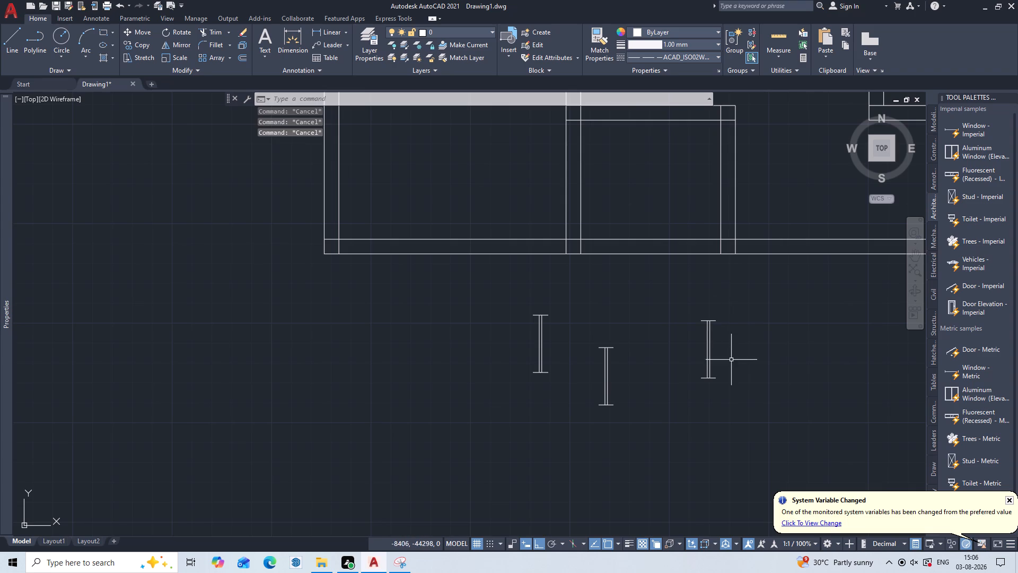
With Ortho on, rotate the easternmost window symbol below the south wall by 90° about its south-east corner.
key("r")
key("o")
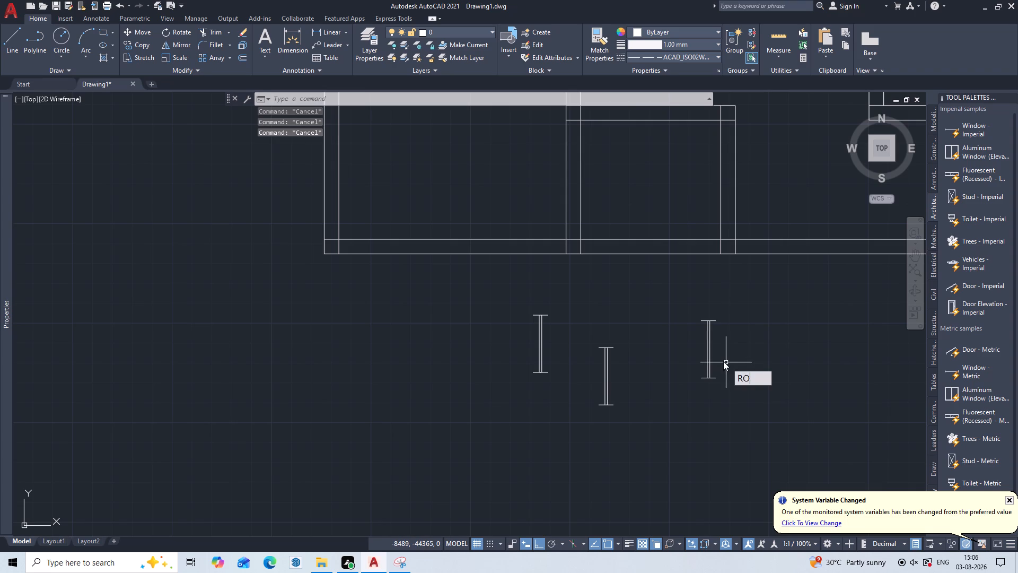
key("Return")
left_click_drag(747, 283, 744, 289)
left_click(668, 413)
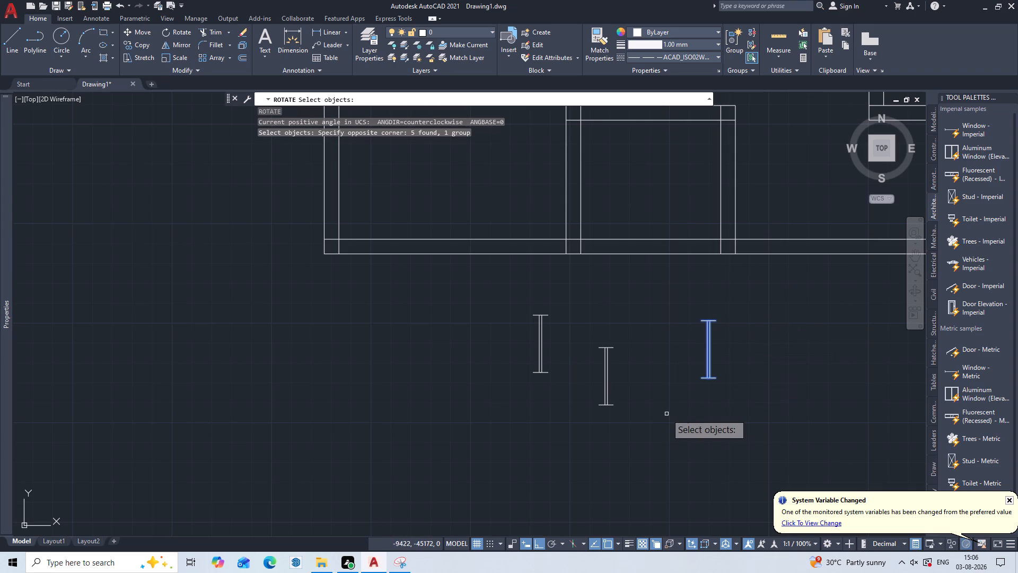
key("Return")
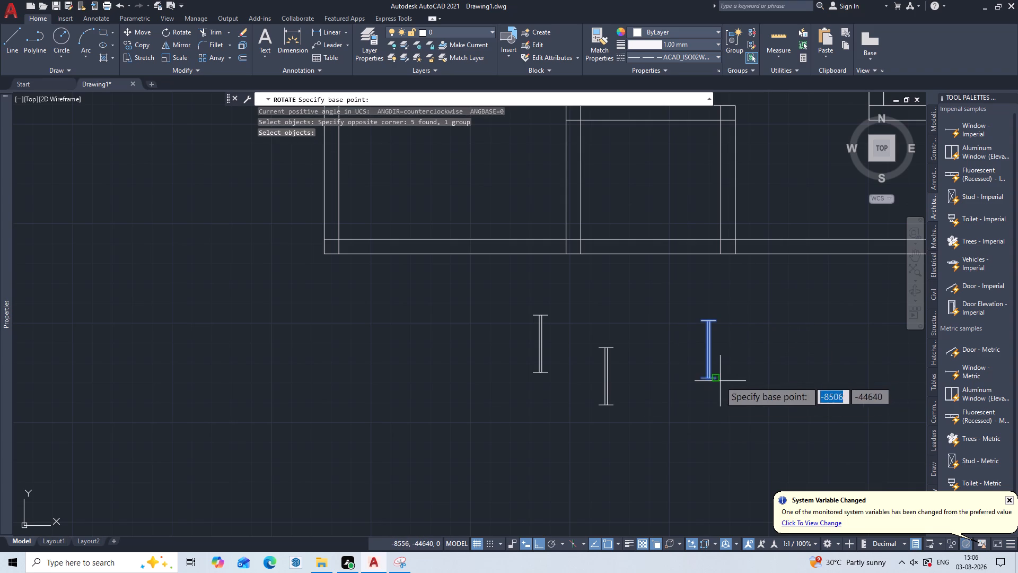
double_click(717, 375)
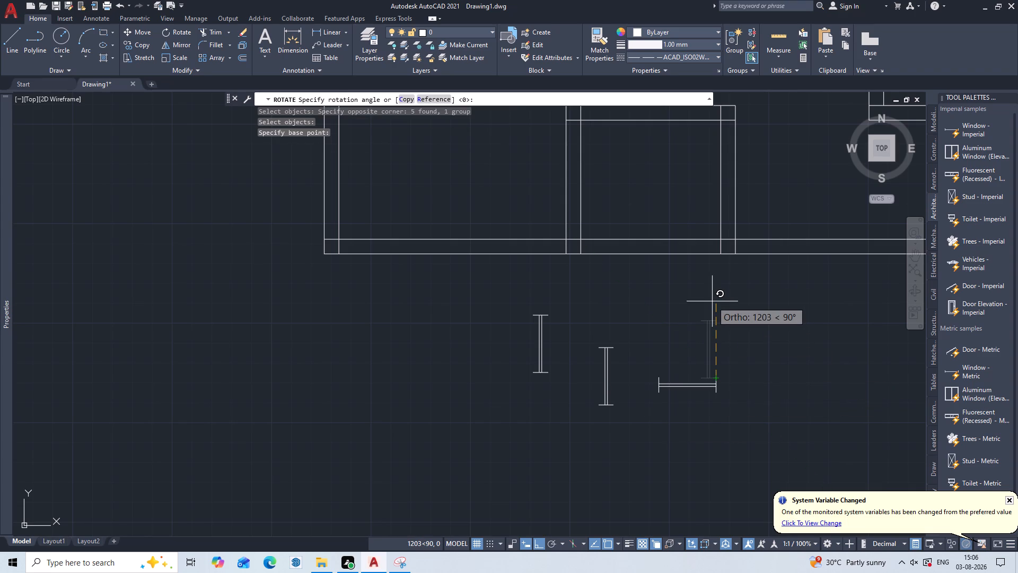
double_click(712, 301)
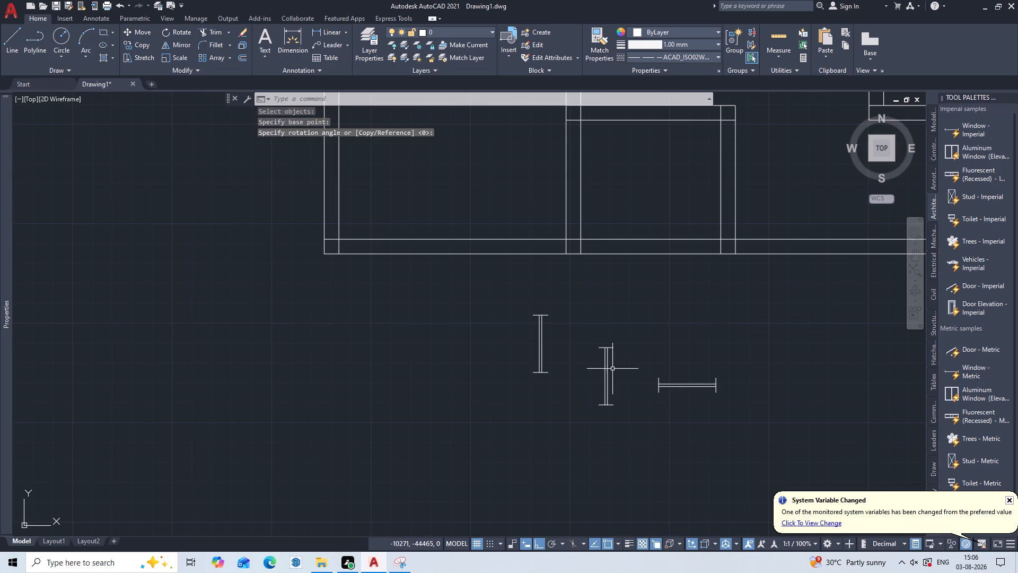
Select the horizontal window symbol below the south wall for the Move command.
middle_click_drag(645, 333, 433, 405)
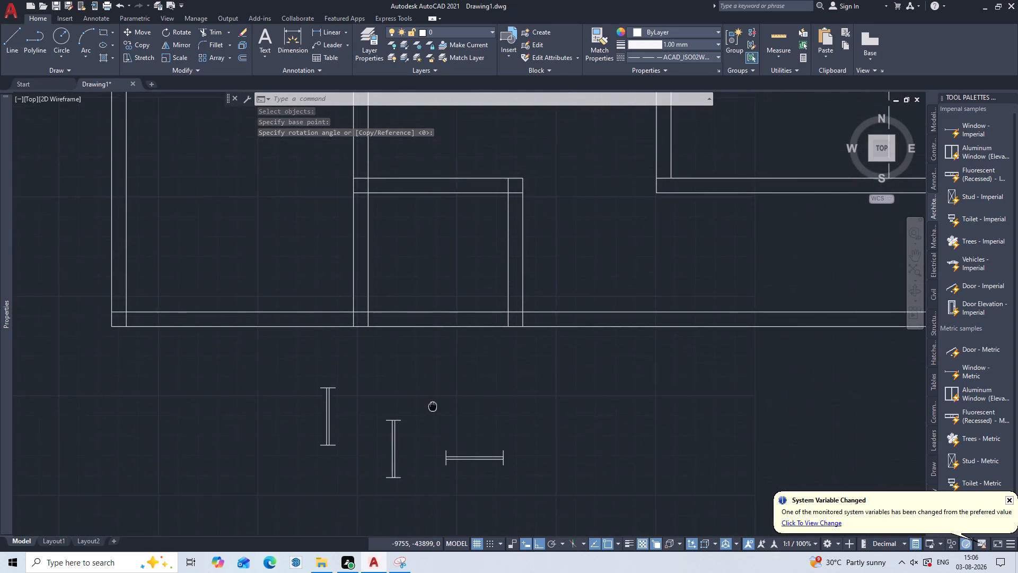
middle_click_drag(433, 405, 435, 405)
scroll(459, 402, "down", 1)
middle_click_drag(459, 393, 634, 345)
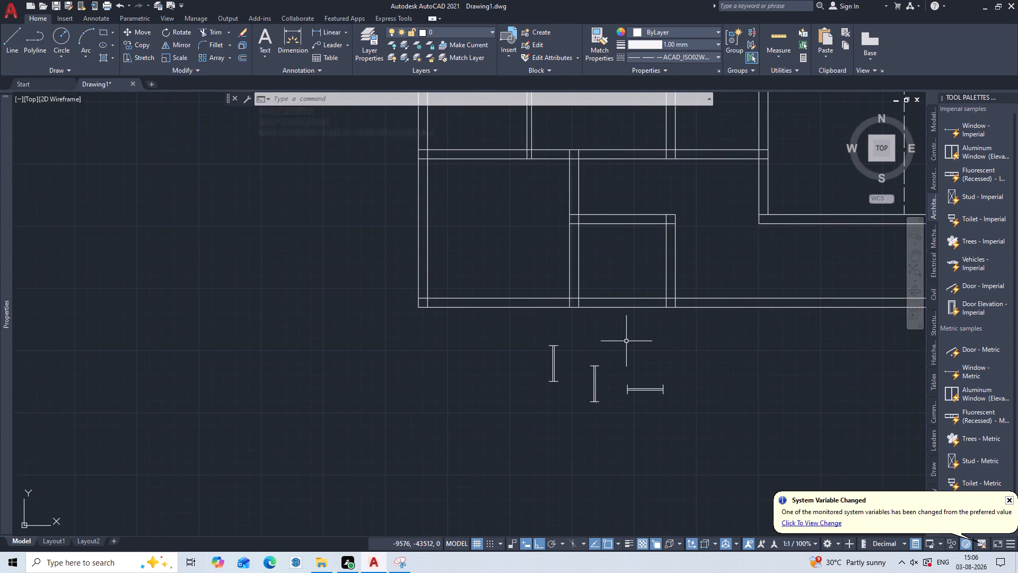
middle_click_drag(627, 341, 545, 368)
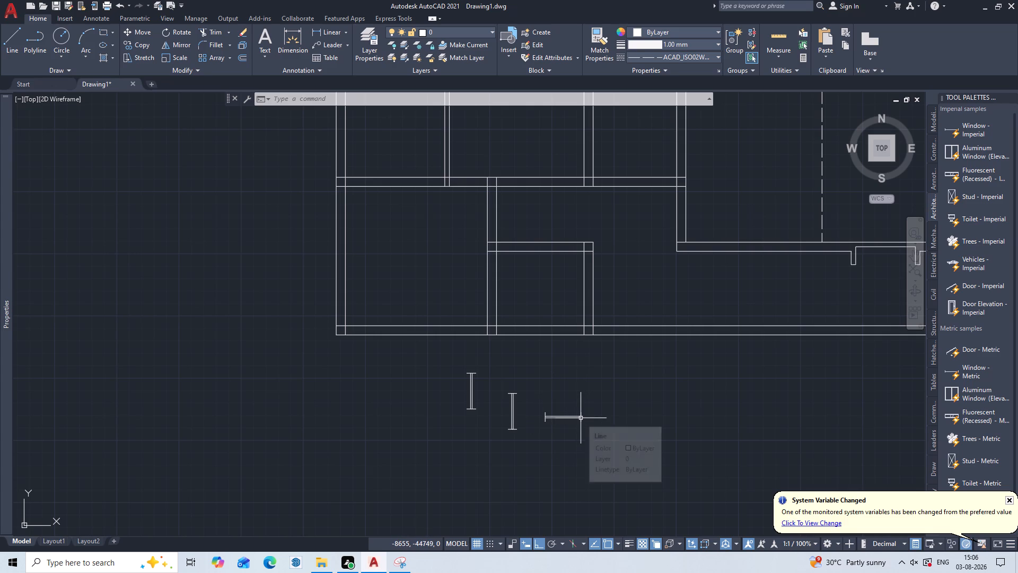
key("m")
key("Return")
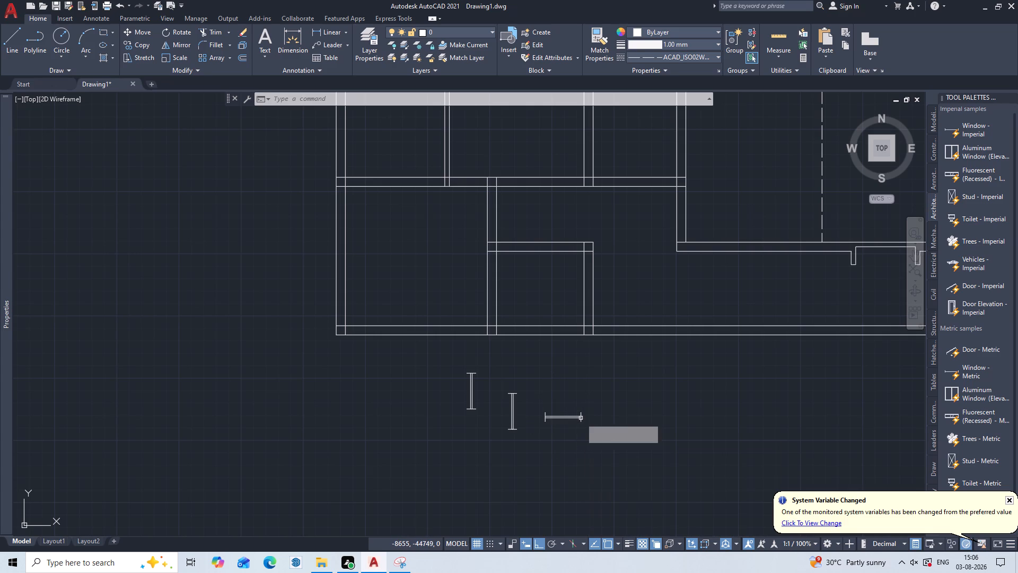
triple_click(587, 405)
left_click(587, 405)
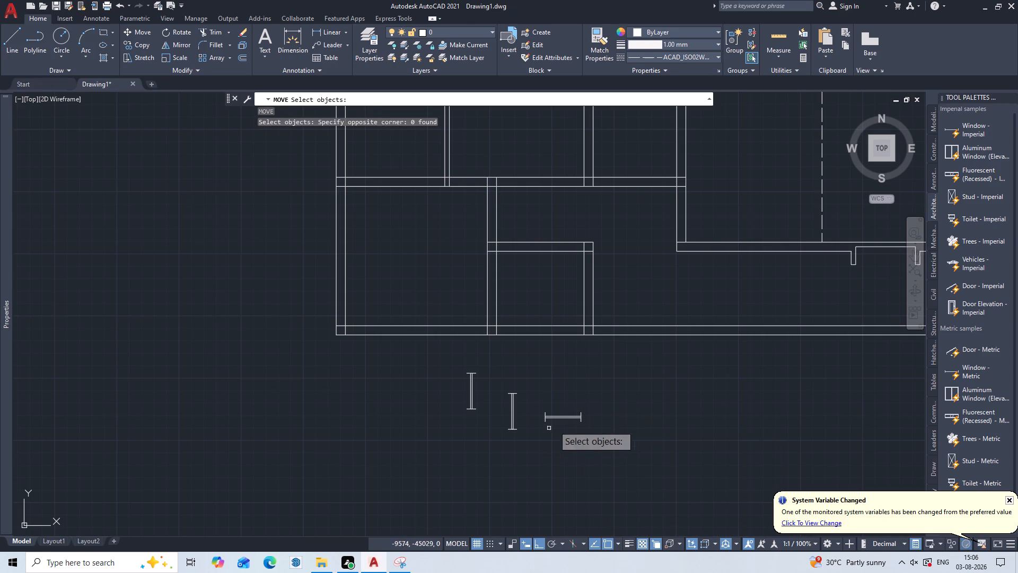
double_click(589, 404)
left_click(529, 441)
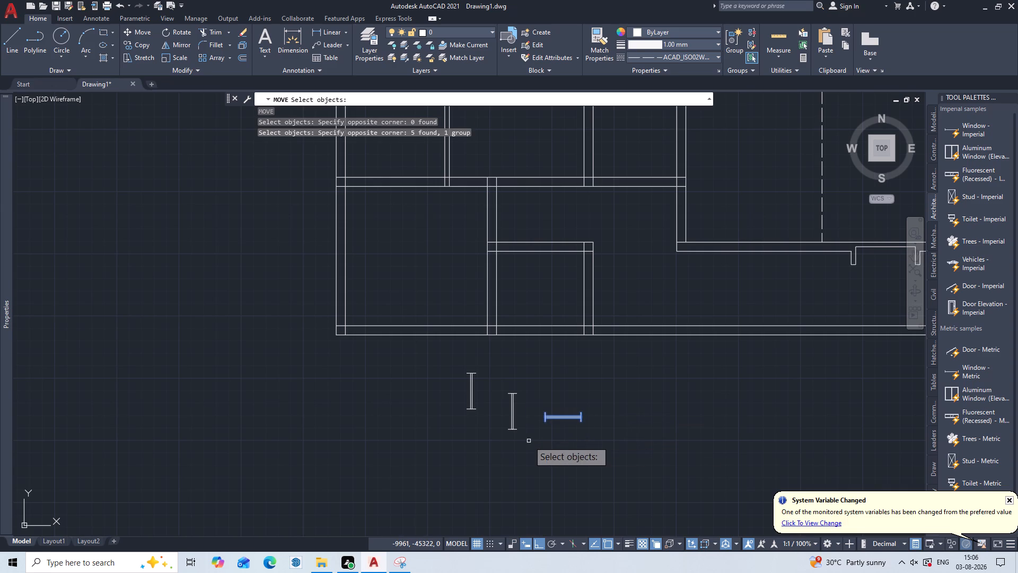
With Ortho turned off, move the selected horizontal window symbol by its right end into the small room's bottom exterior wall.
key("Return")
scroll(561, 426, "up", 2)
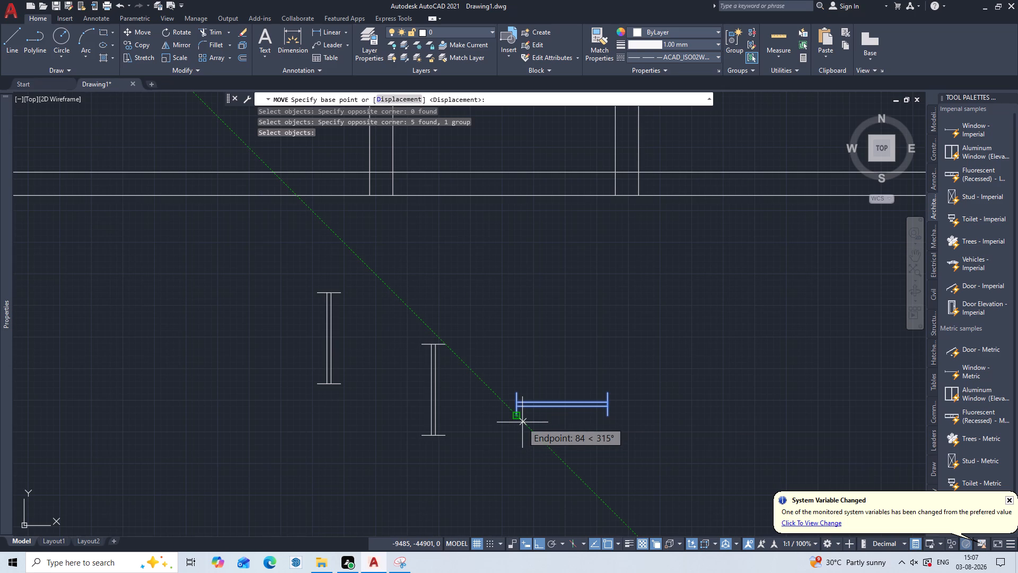
scroll(560, 409, "up", 2)
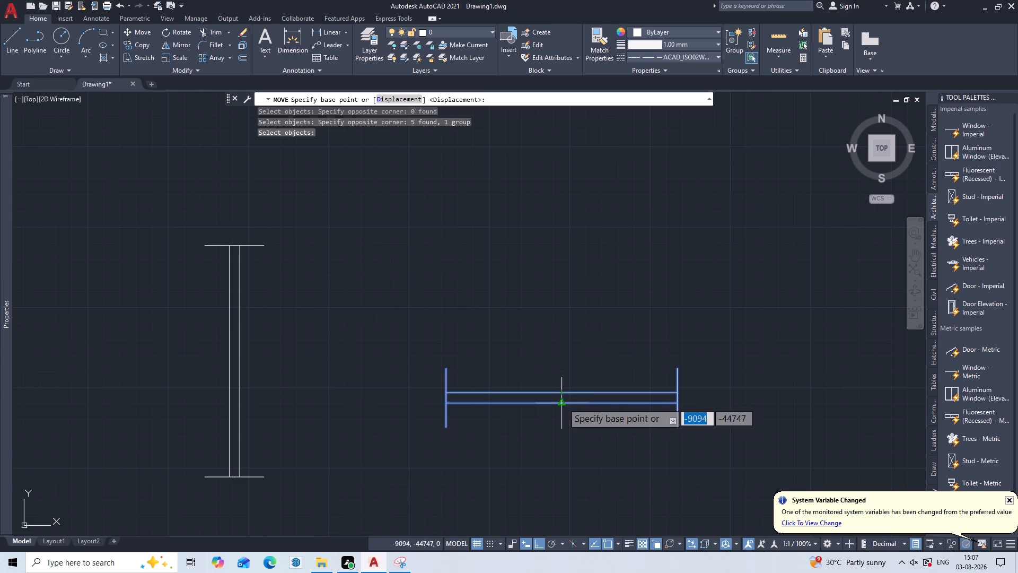
left_click(675, 400)
scroll(576, 213, "down", 1)
middle_click_drag(576, 213, 611, 301)
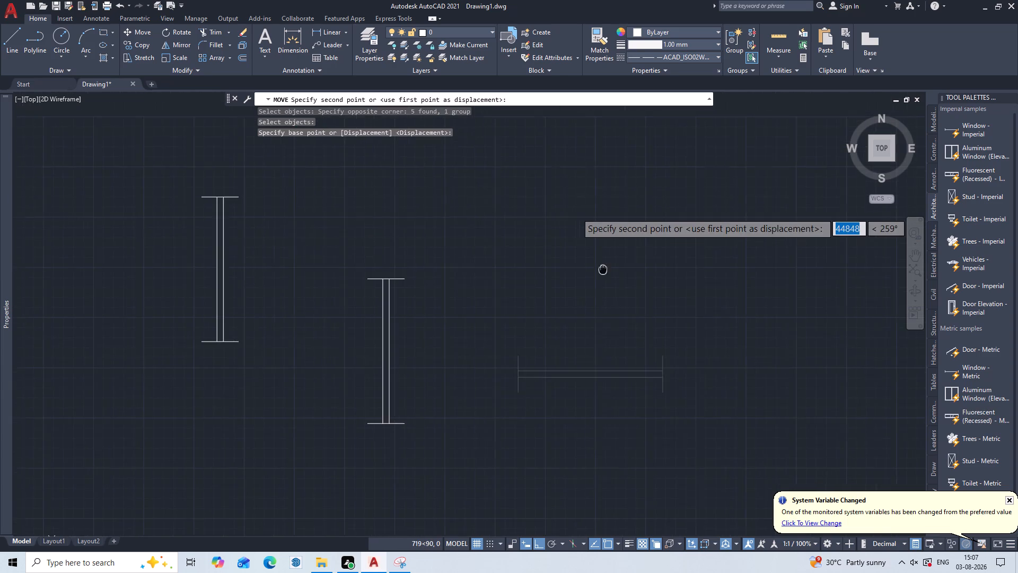
middle_click_drag(611, 301, 656, 426)
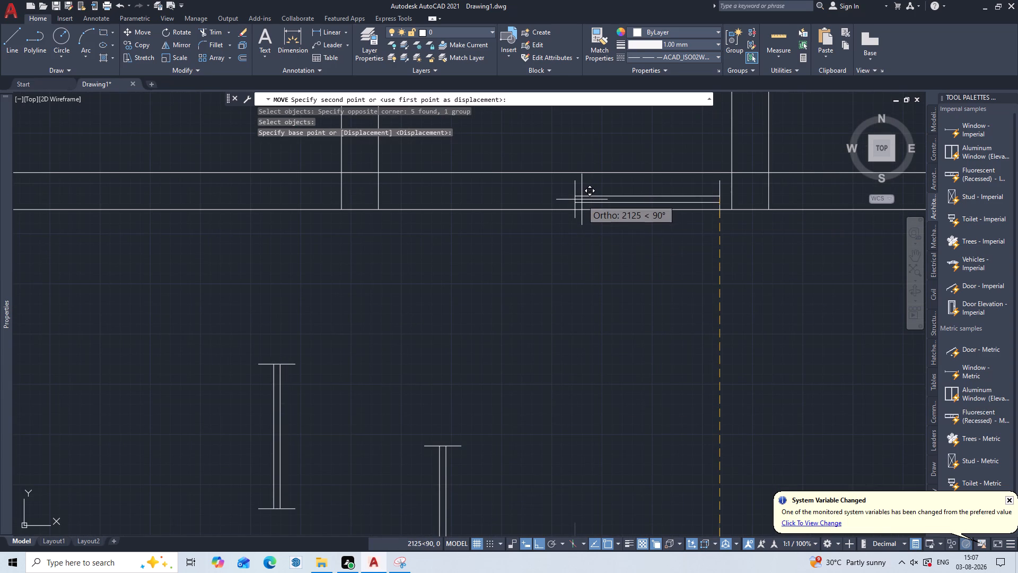
key("F8")
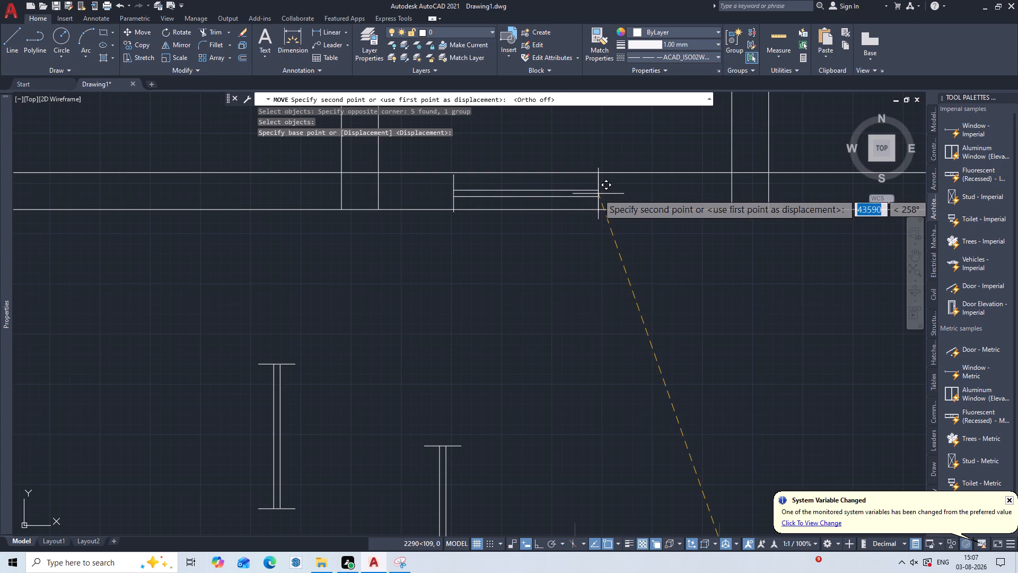
double_click(599, 193)
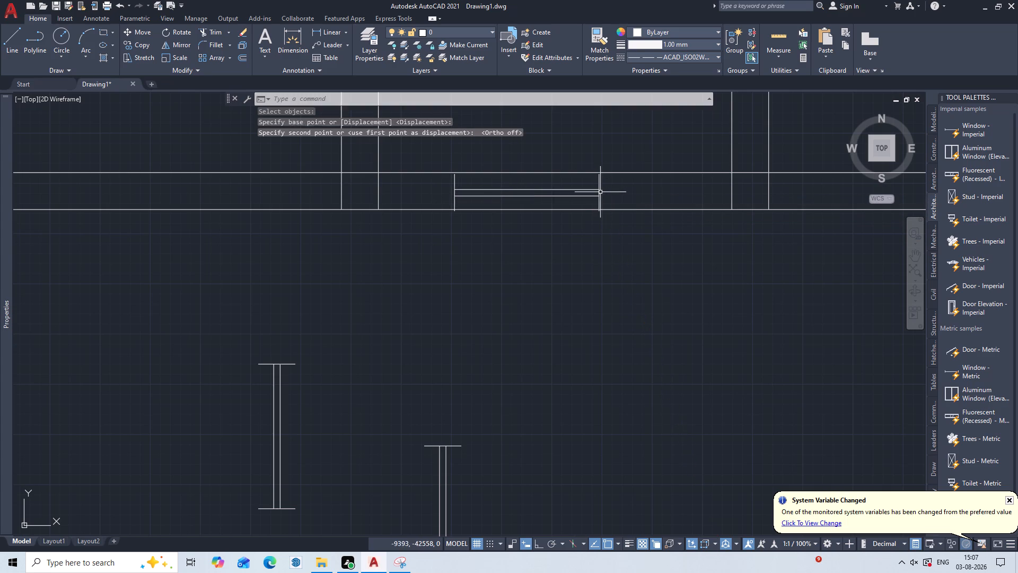
key("Escape")
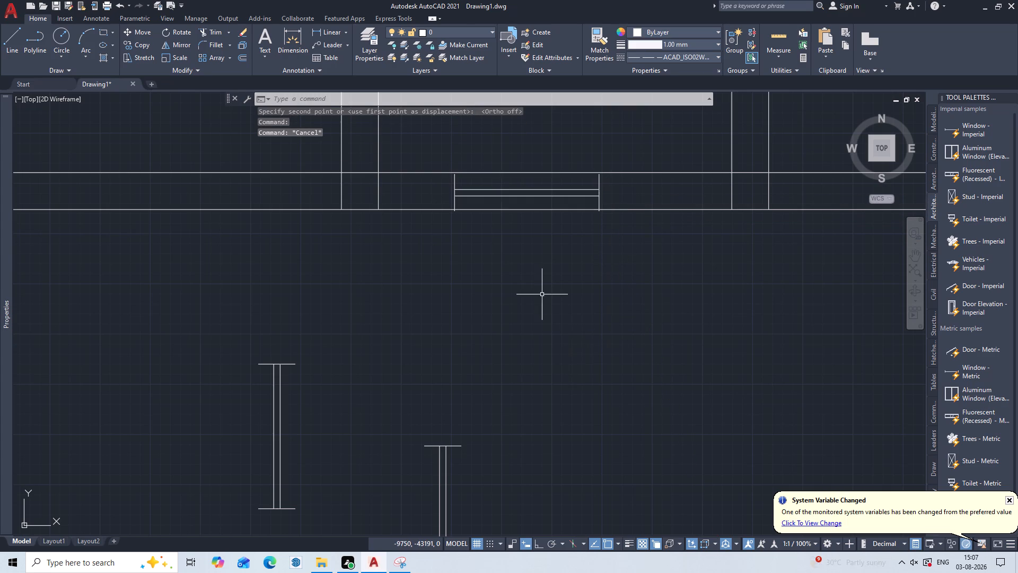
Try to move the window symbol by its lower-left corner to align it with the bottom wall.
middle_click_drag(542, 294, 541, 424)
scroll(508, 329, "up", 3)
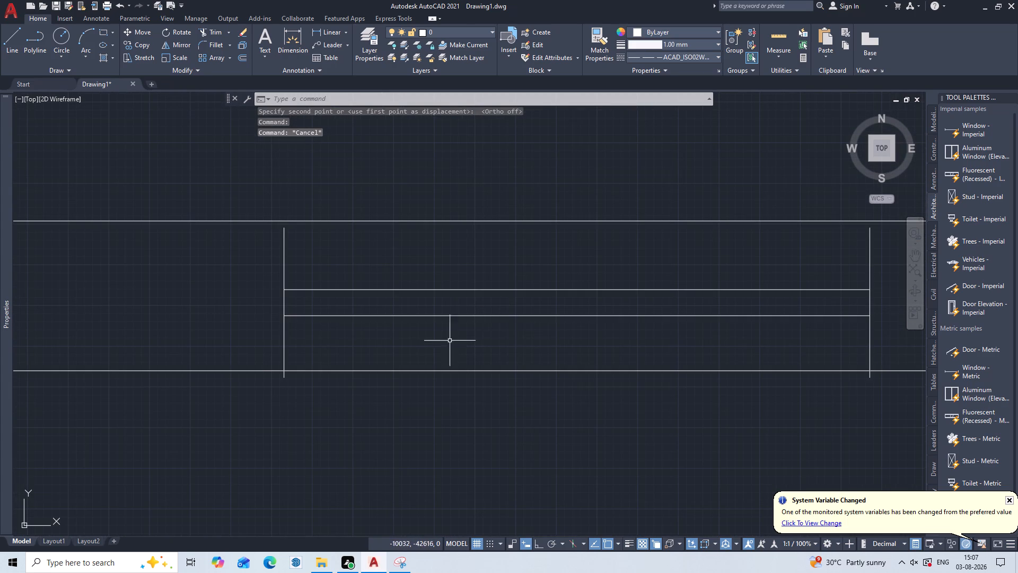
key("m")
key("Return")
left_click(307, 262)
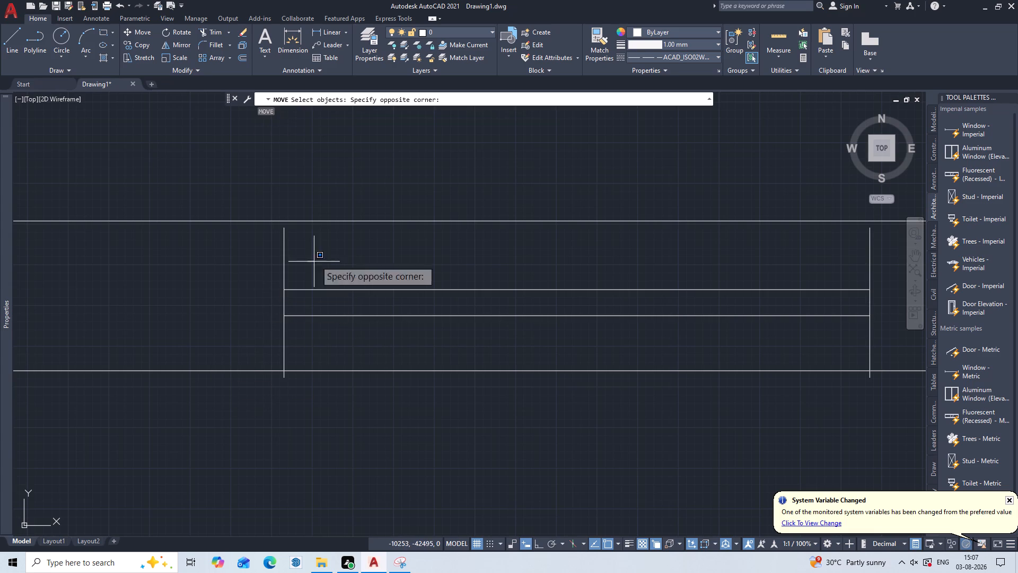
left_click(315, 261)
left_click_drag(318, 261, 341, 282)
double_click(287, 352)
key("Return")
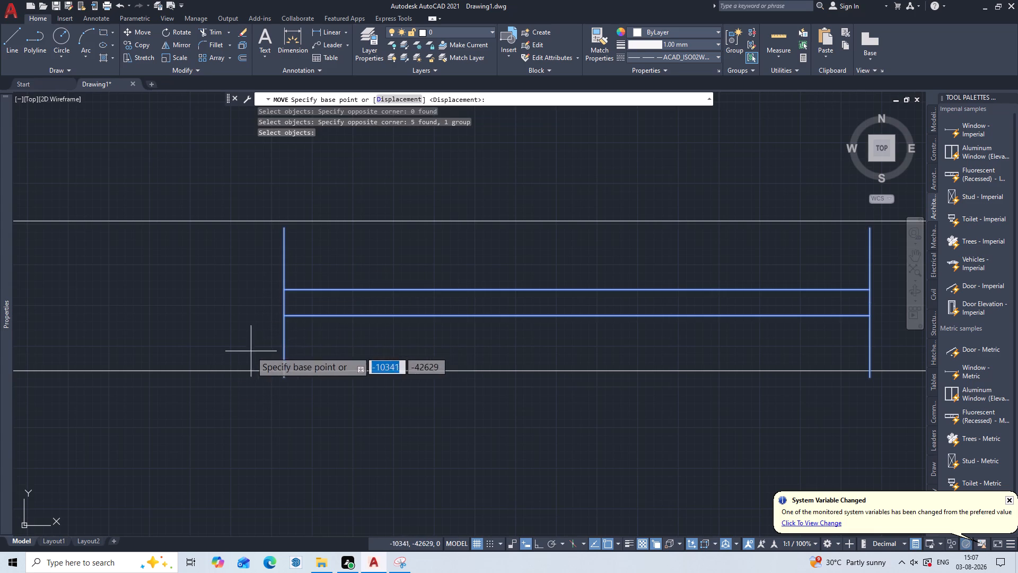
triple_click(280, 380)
Move the window symbol up by its lower-left end onto the outer line of the bottom wall.
scroll(284, 366, "up", 1)
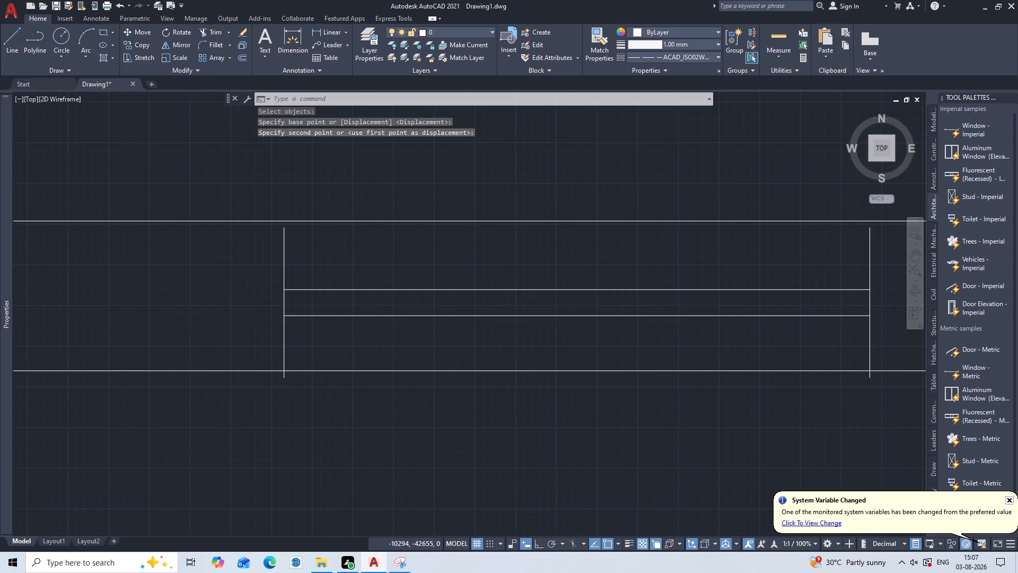
scroll(284, 366, "up", 3)
key("m")
key("Return")
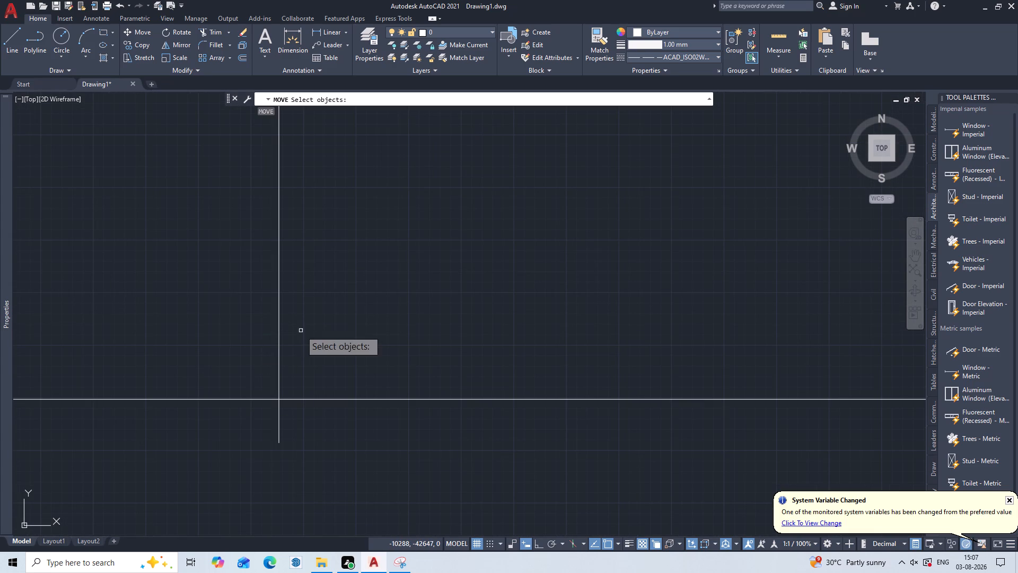
left_click_drag(336, 291, 323, 294)
left_click(243, 345)
key("Return")
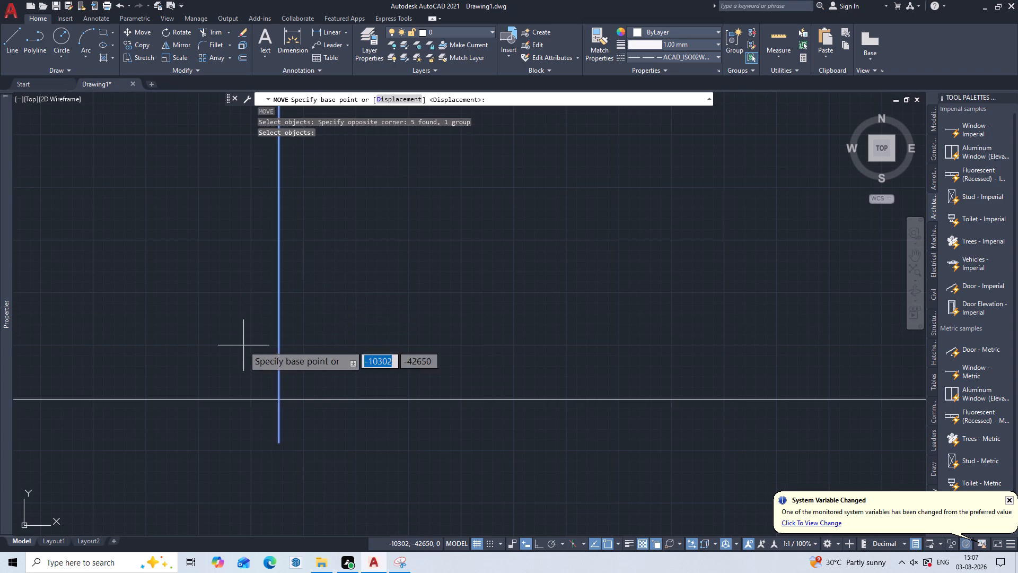
left_click(280, 446)
left_click_drag(280, 446, 280, 441)
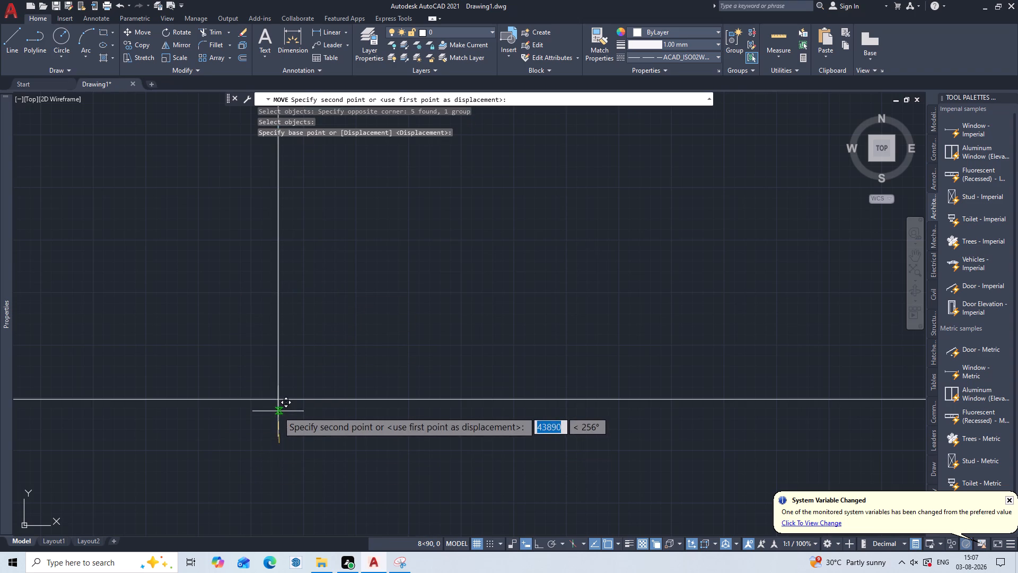
left_click(277, 398)
key("Escape")
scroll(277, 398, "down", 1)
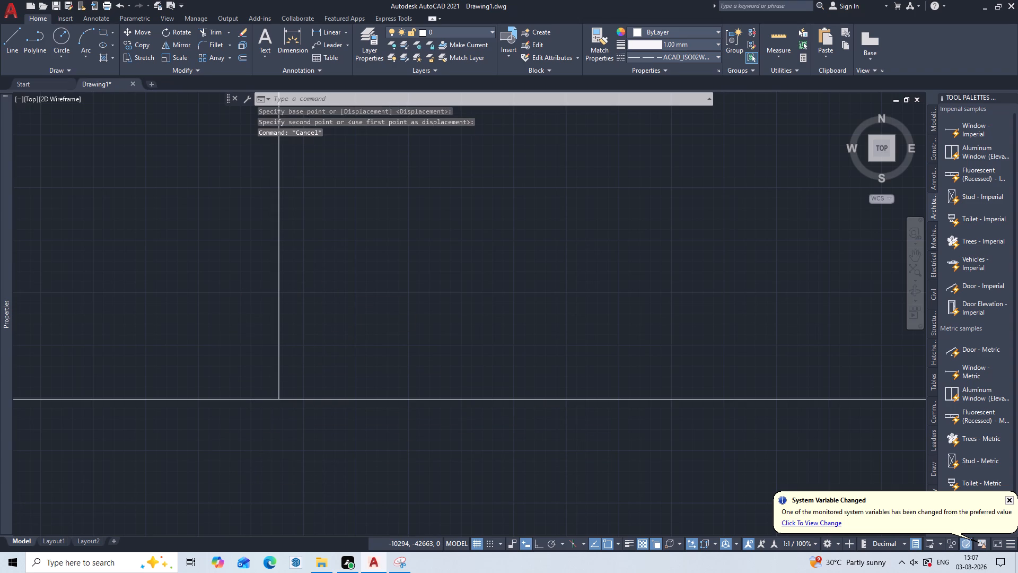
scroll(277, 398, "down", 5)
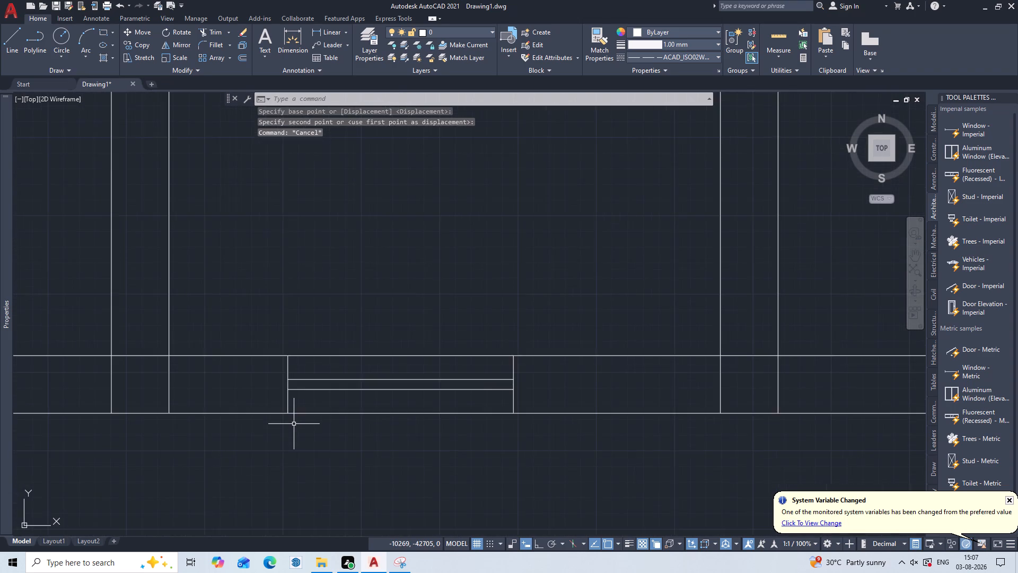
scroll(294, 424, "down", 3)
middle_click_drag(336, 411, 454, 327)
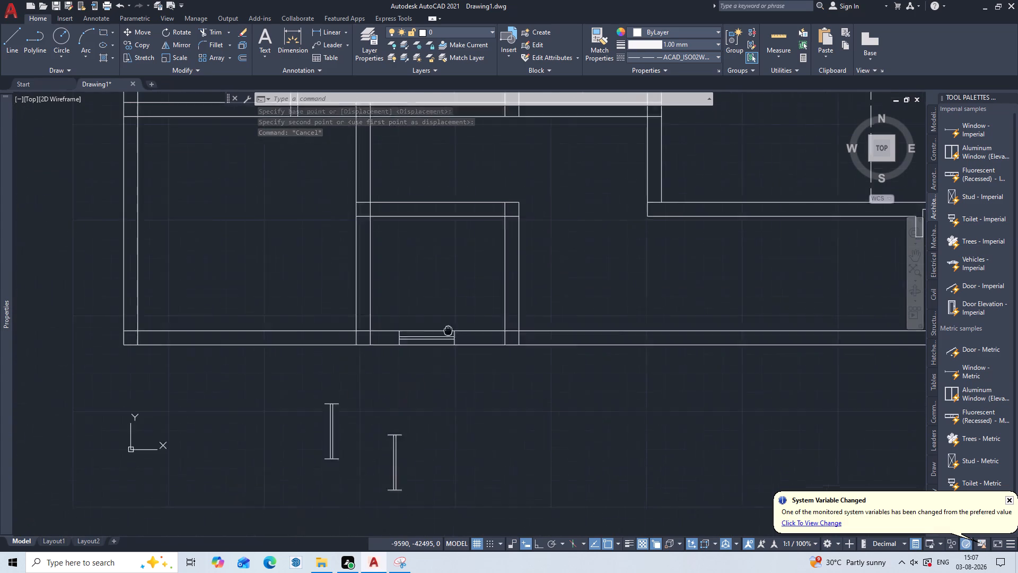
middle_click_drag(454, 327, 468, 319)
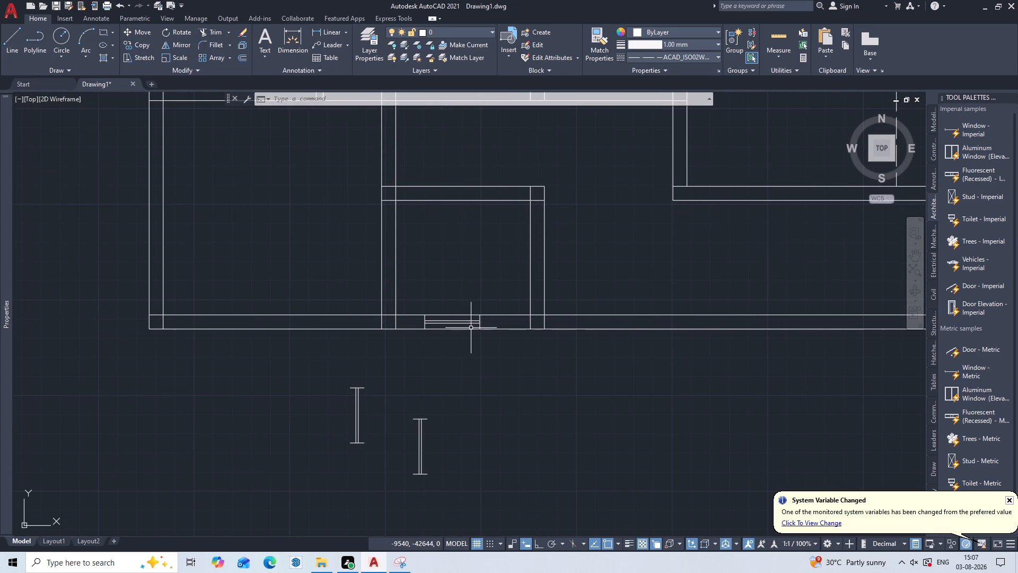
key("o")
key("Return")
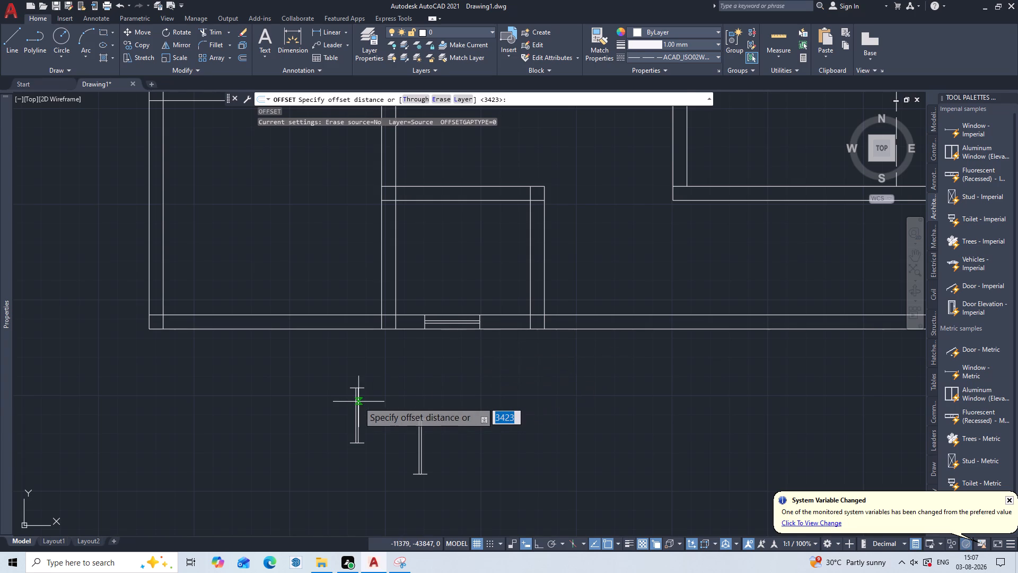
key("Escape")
Break the bottom wall's inner line at a point where it meets the left face of the small room's left partition.
type("BR")
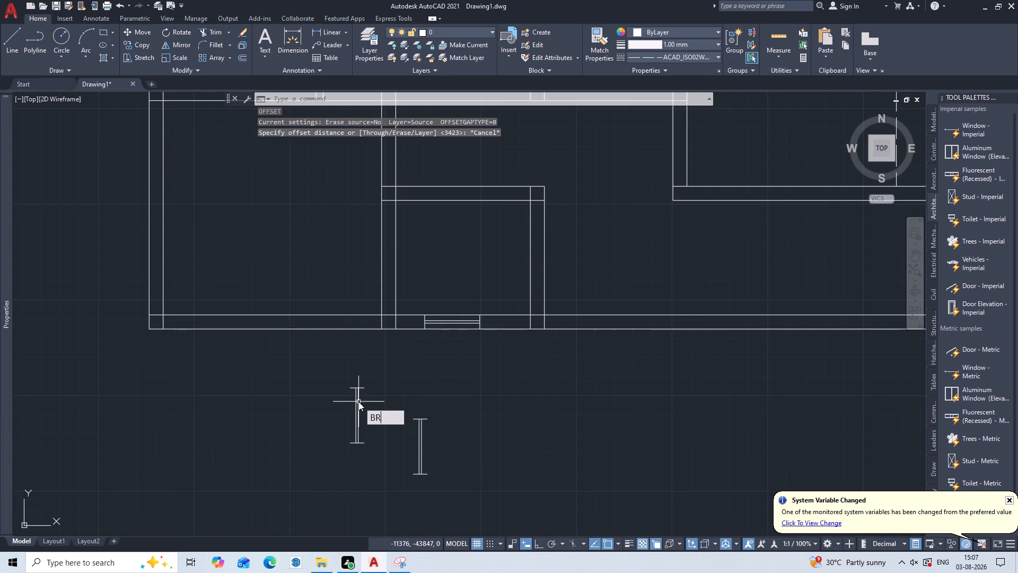
left_click(419, 457)
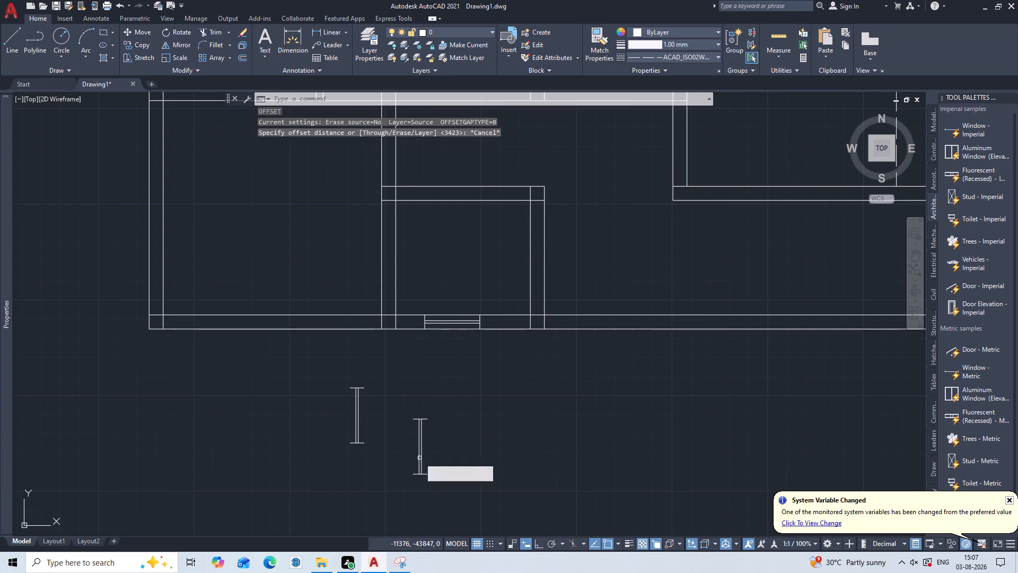
scroll(259, 307, "up", 2)
middle_click_drag(259, 307, 625, 231)
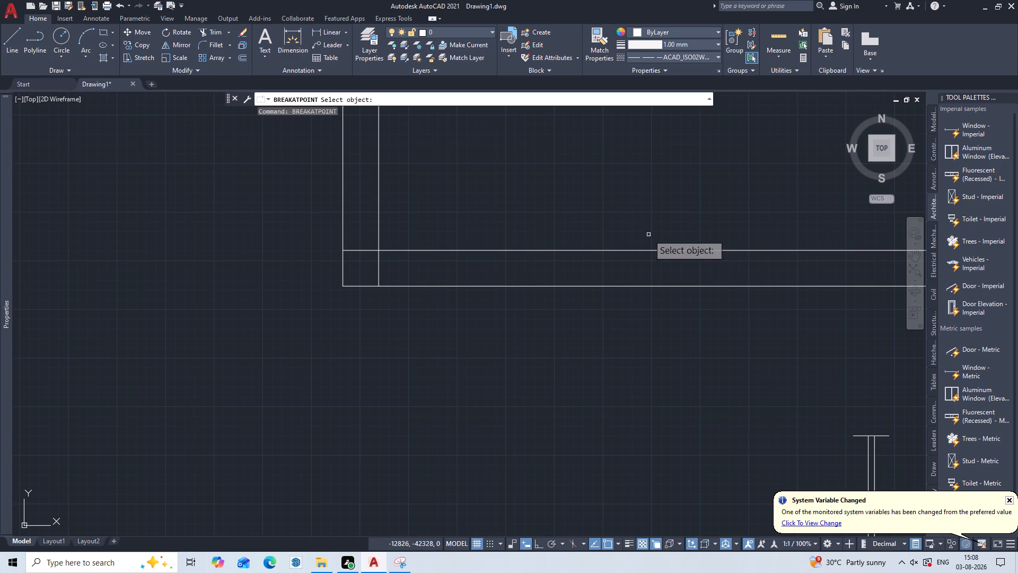
double_click(646, 250)
scroll(645, 249, "down", 3)
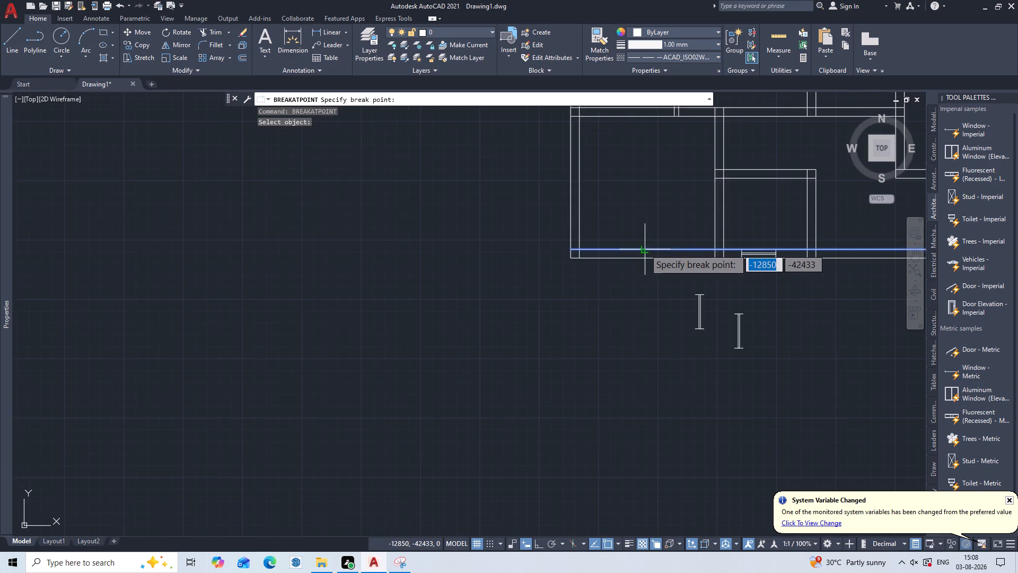
middle_click_drag(646, 250, 485, 305)
scroll(553, 308, "up", 3)
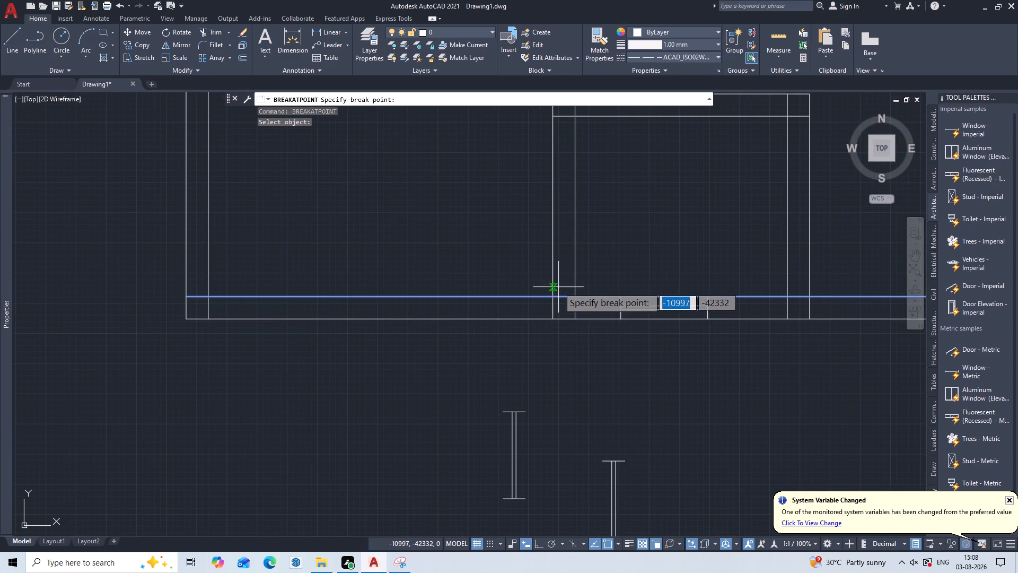
double_click(554, 296)
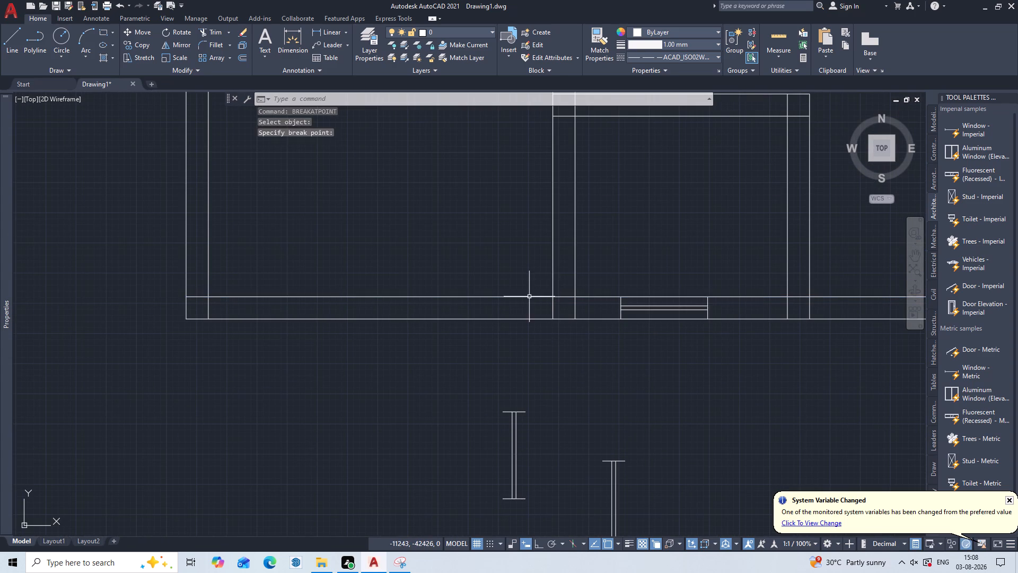
Offset the bottom wall's inner line in the lower-left room by 600 into the room.
key("o")
key("Return")
type("600")
key("Return")
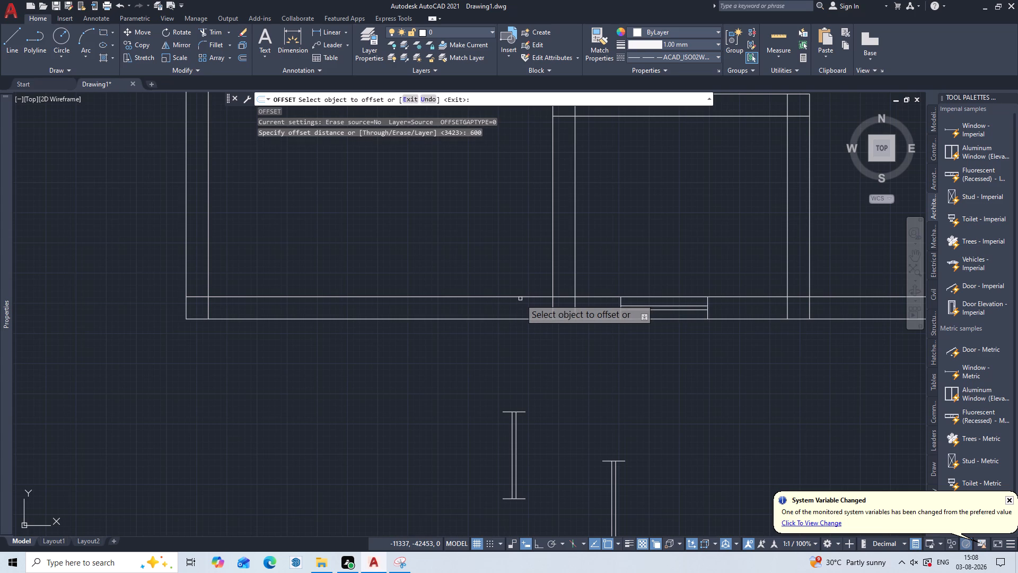
double_click(520, 299)
double_click(521, 297)
left_click(524, 280)
key("Escape")
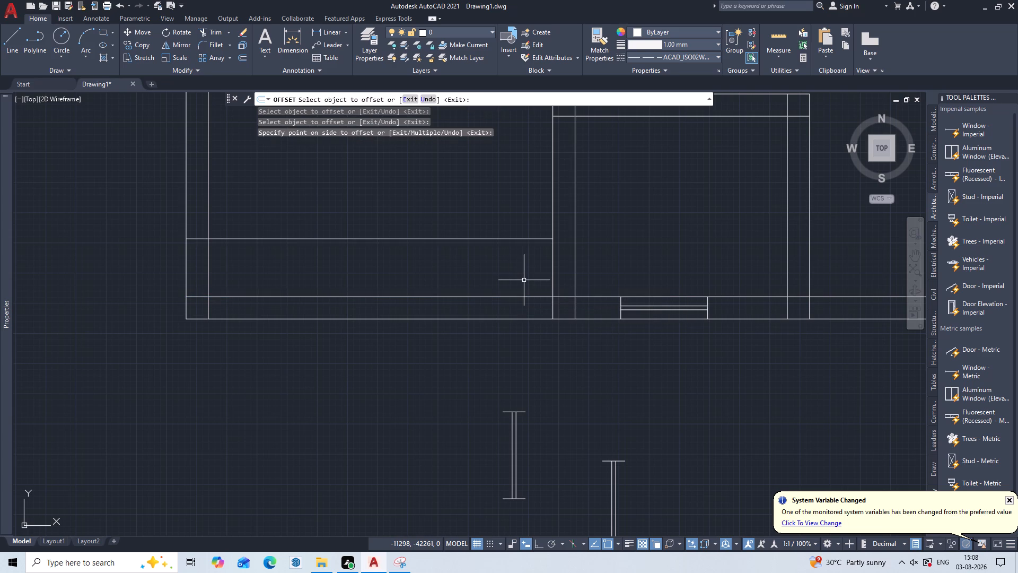
Trim the part of the offset line that crosses the left exterior wall.
type("TR")
key("Return")
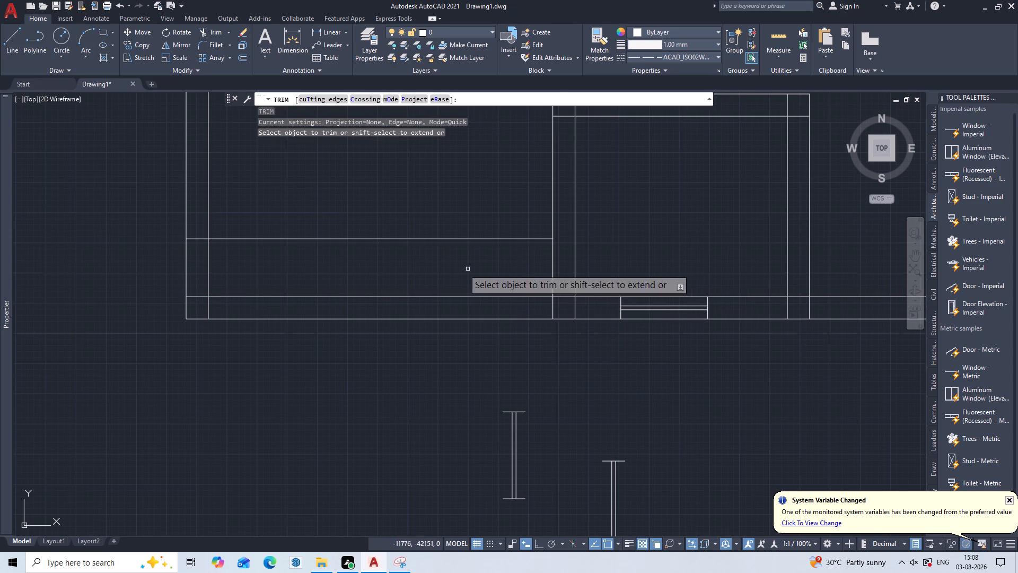
scroll(187, 263, "up", 3)
double_click(225, 147)
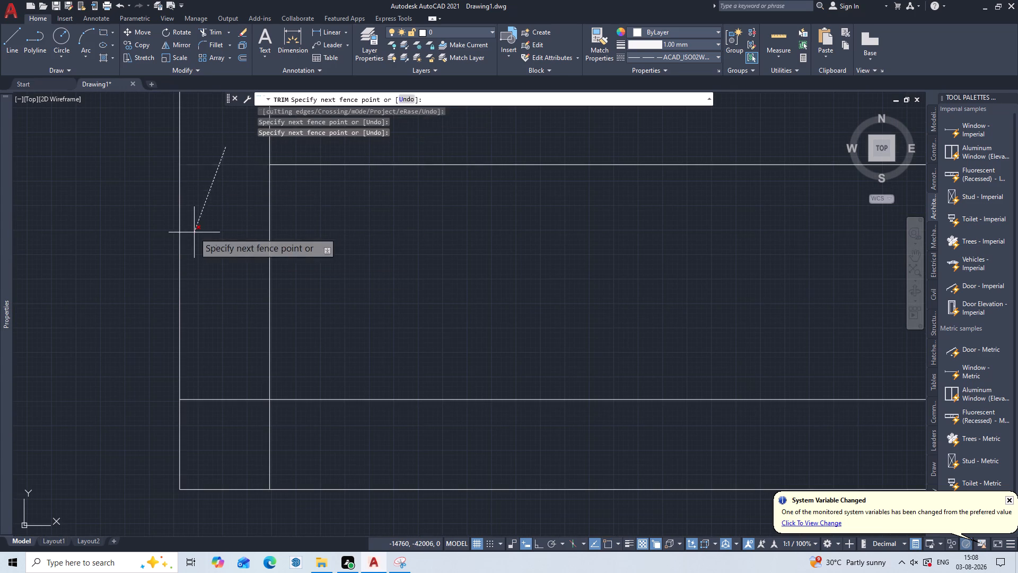
double_click(194, 232)
key("Escape")
Move the left upright window symbol below the plan by its lower-right end to where the 600 offset line meets the left exterior wall's inner line.
scroll(200, 223, "down", 2)
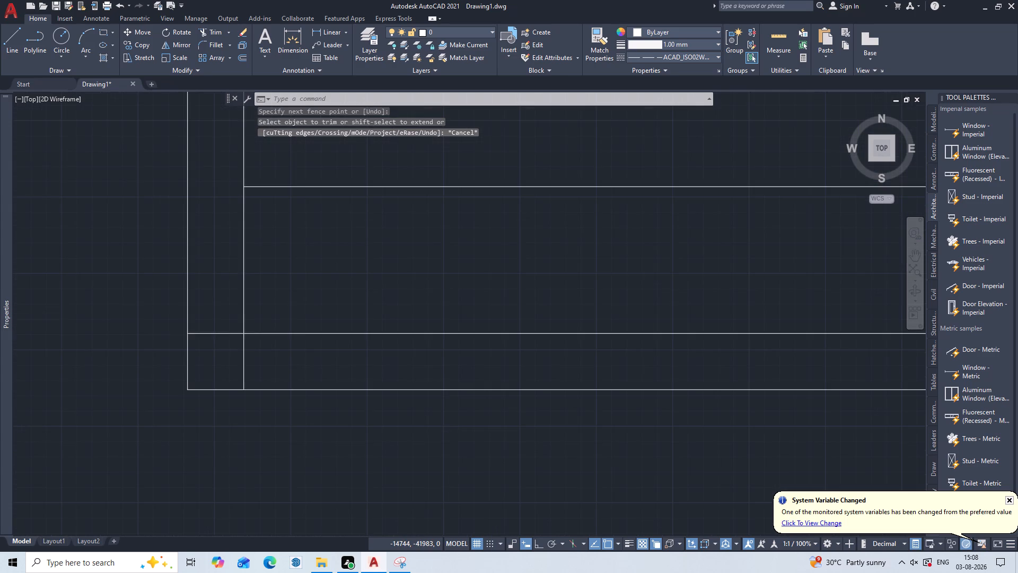
middle_click_drag(200, 223, 291, 431)
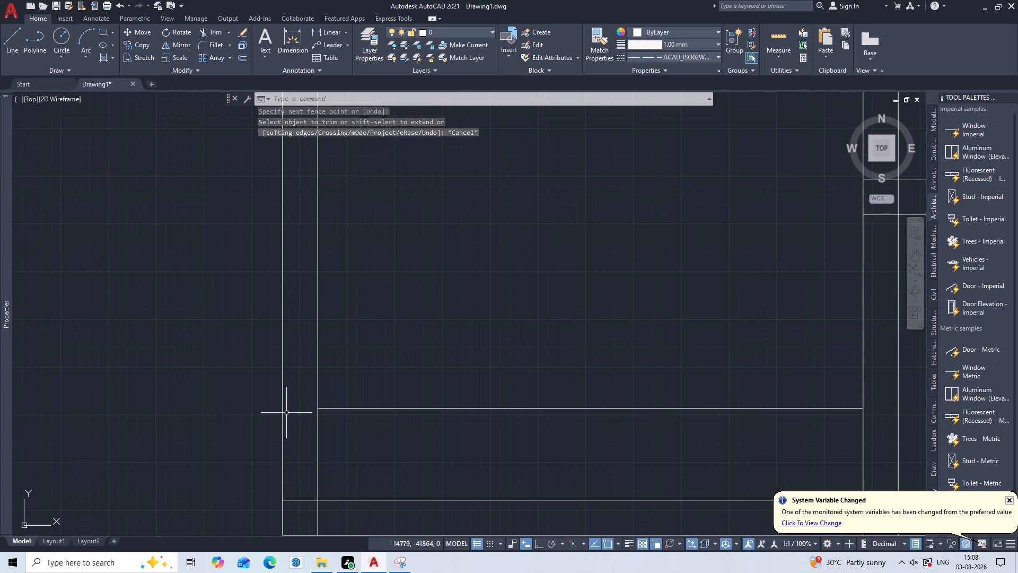
scroll(286, 412, "down", 1)
scroll(349, 437, "down", 2)
middle_click_drag(348, 435, 387, 379)
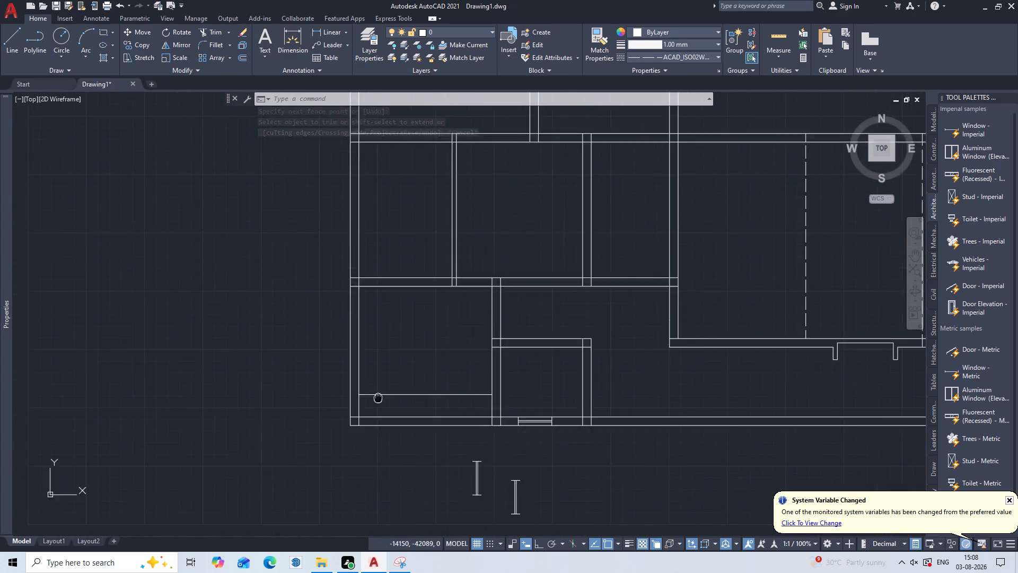
middle_click_drag(387, 379, 408, 268)
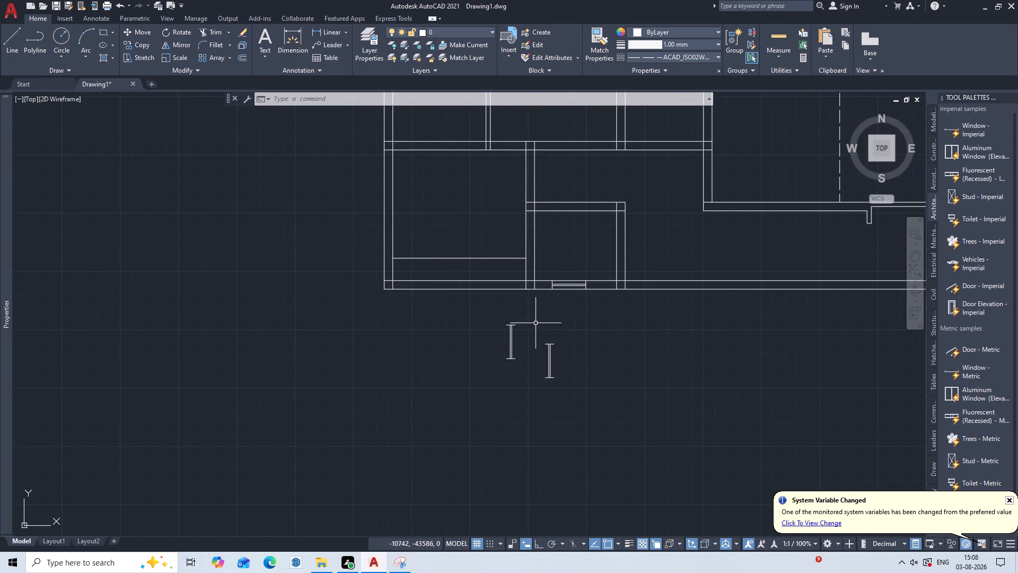
left_click_drag(536, 323, 520, 335)
triple_click(450, 404)
key("m")
key("Return")
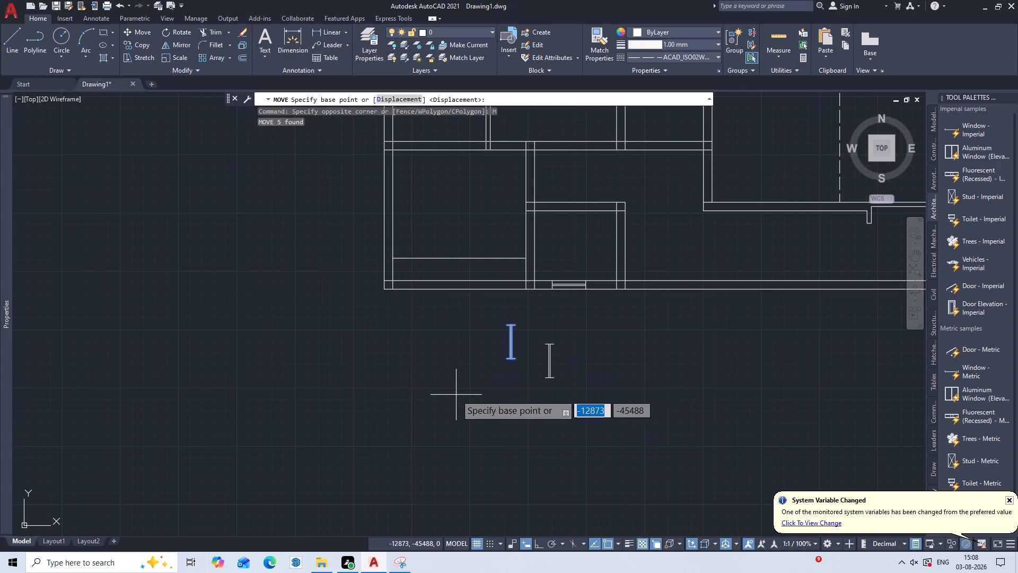
scroll(520, 368, "up", 2)
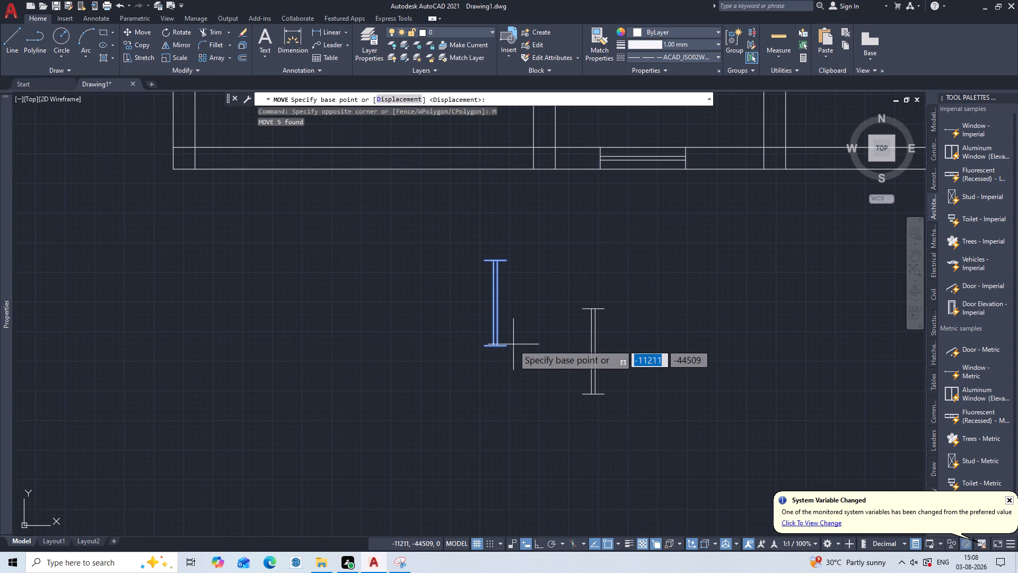
left_click(504, 344)
scroll(436, 346, "down", 2)
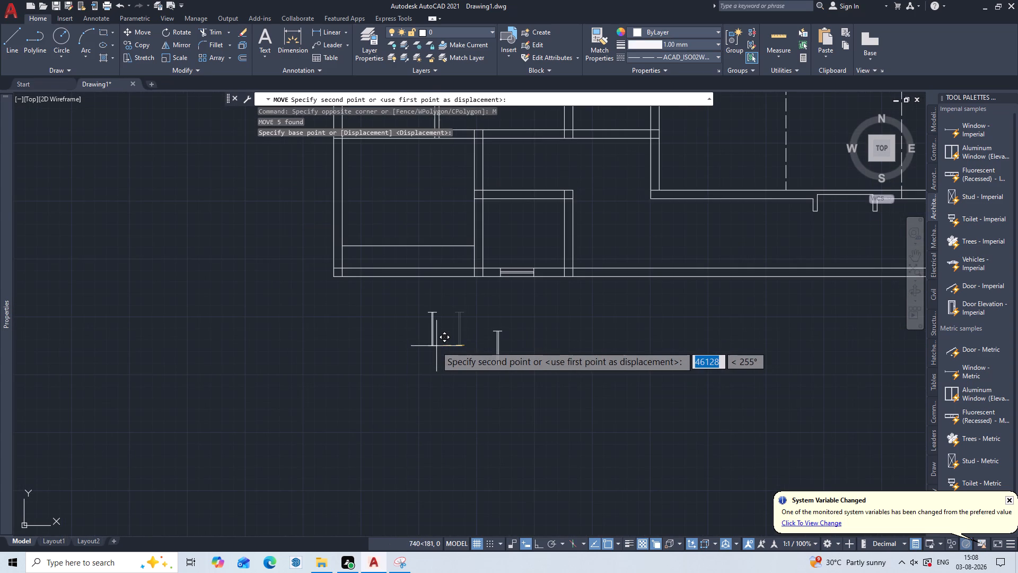
key("F8")
middle_click_drag(415, 338, 429, 502)
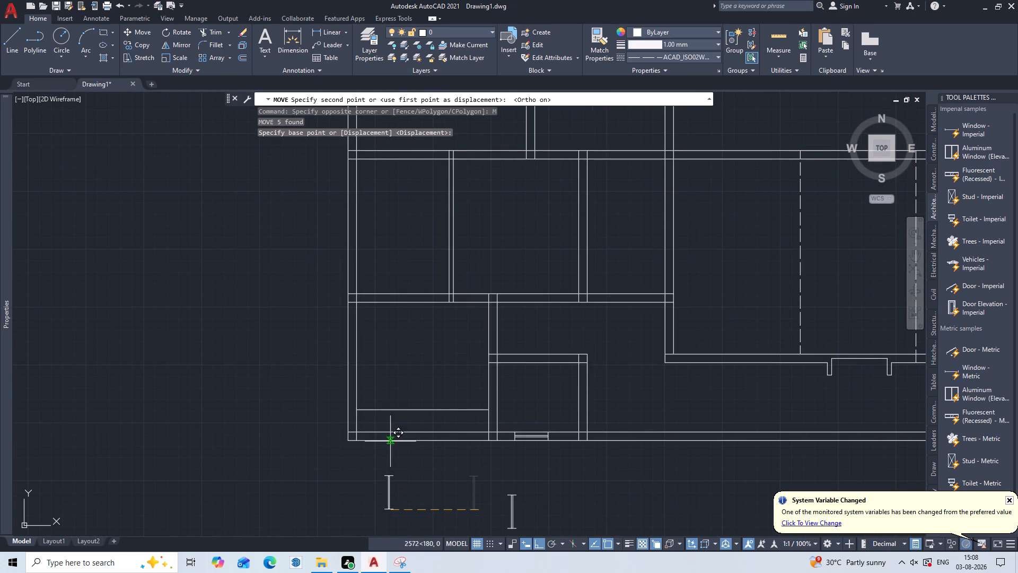
key("F8")
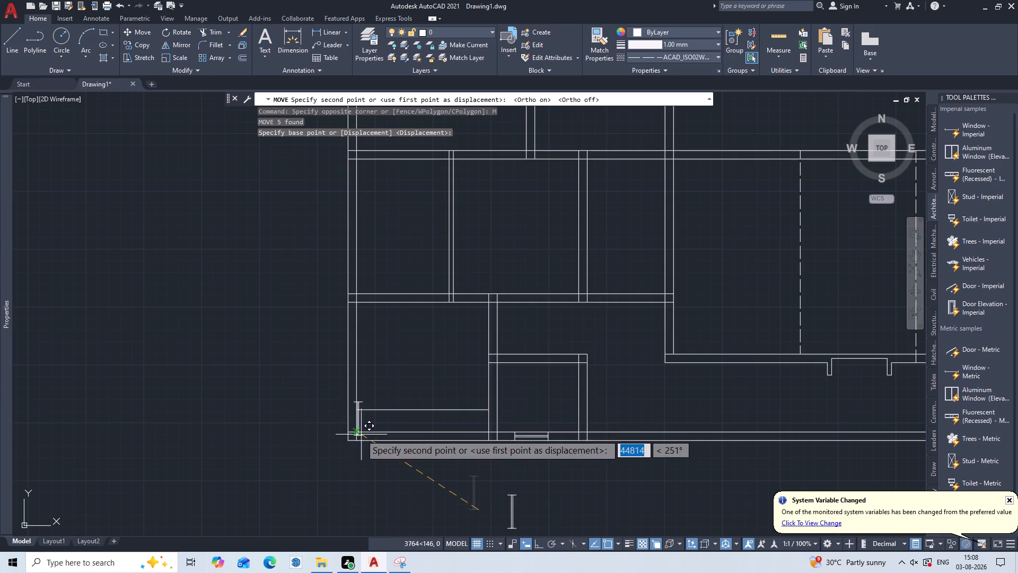
scroll(348, 412, "up", 3)
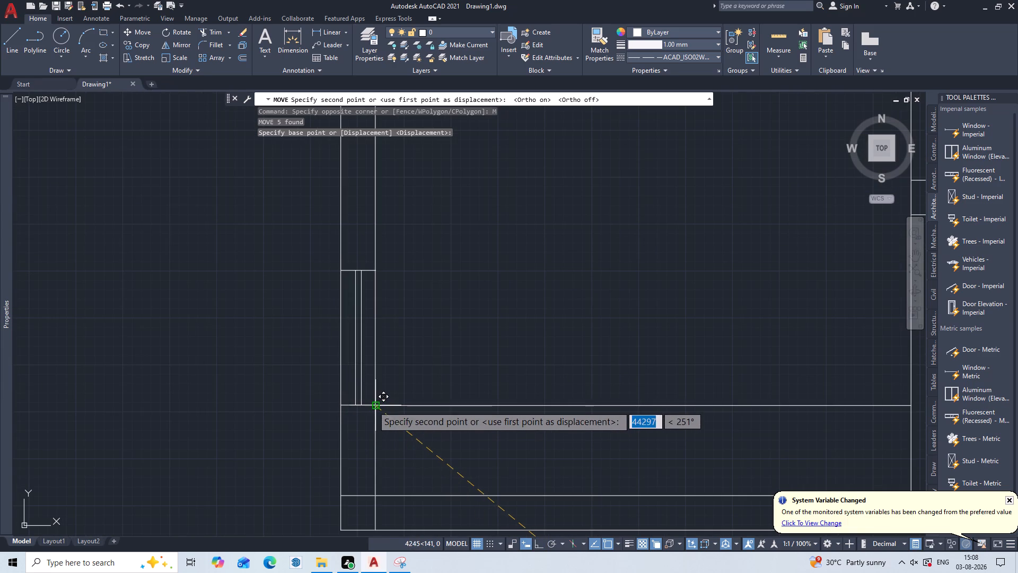
triple_click(373, 406)
left_click(373, 406)
key("Escape")
Copy the window in the lower-left room's exterior wall upward by about 1560, snapping its middle onto the left wall's inner line.
scroll(482, 333, "down", 2)
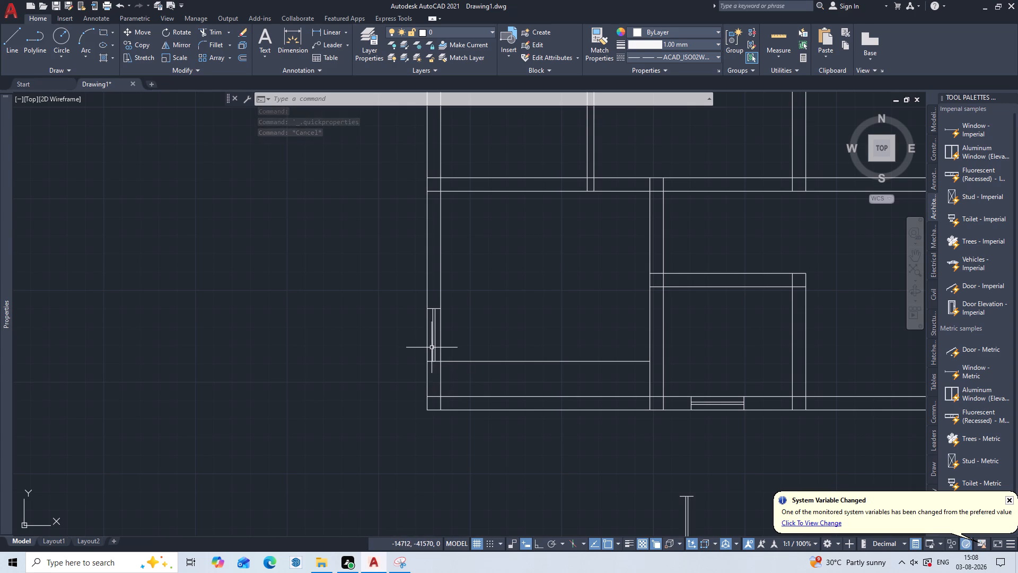
type("COP")
key("Return")
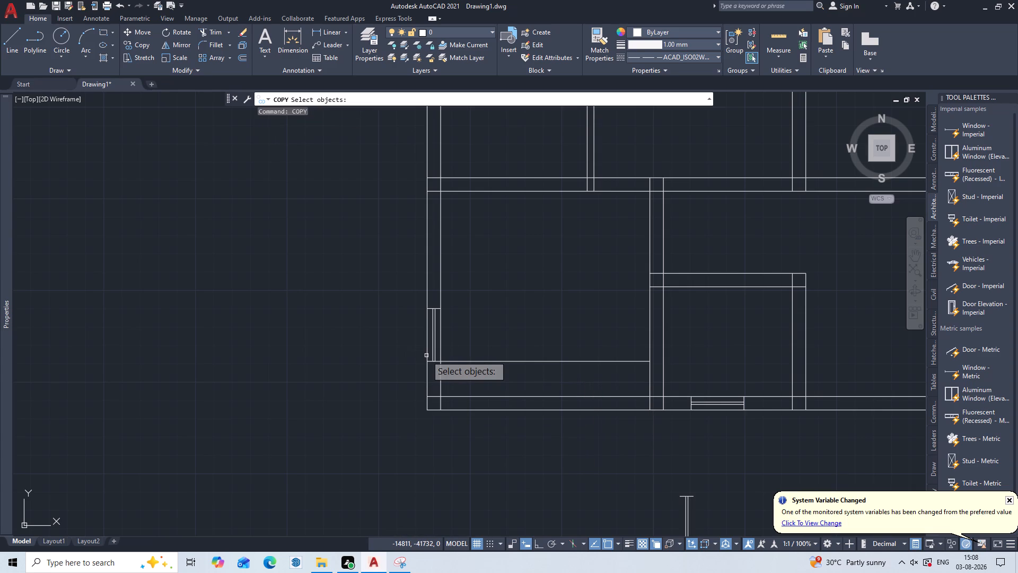
left_click(435, 361)
key("Return")
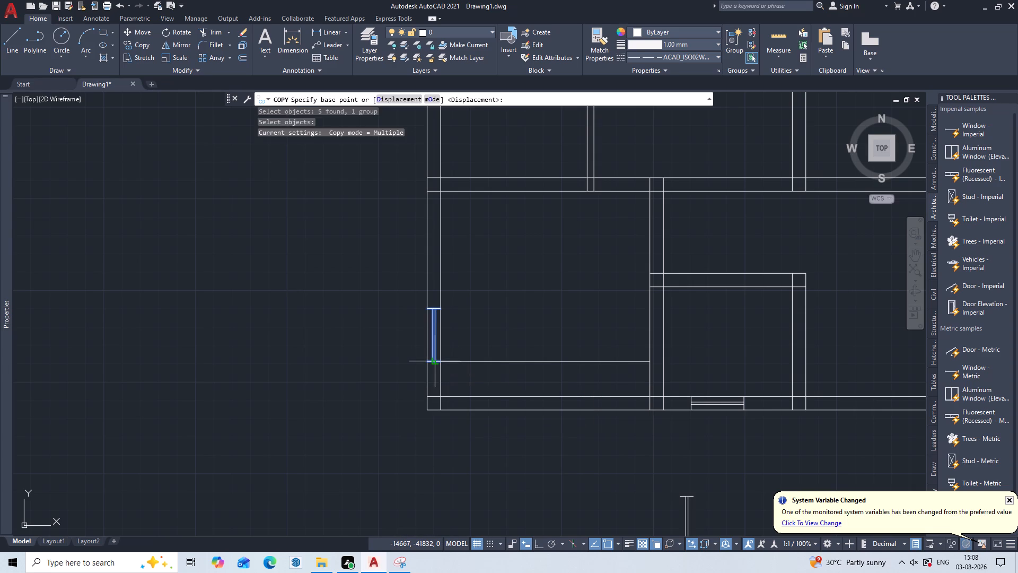
double_click(435, 361)
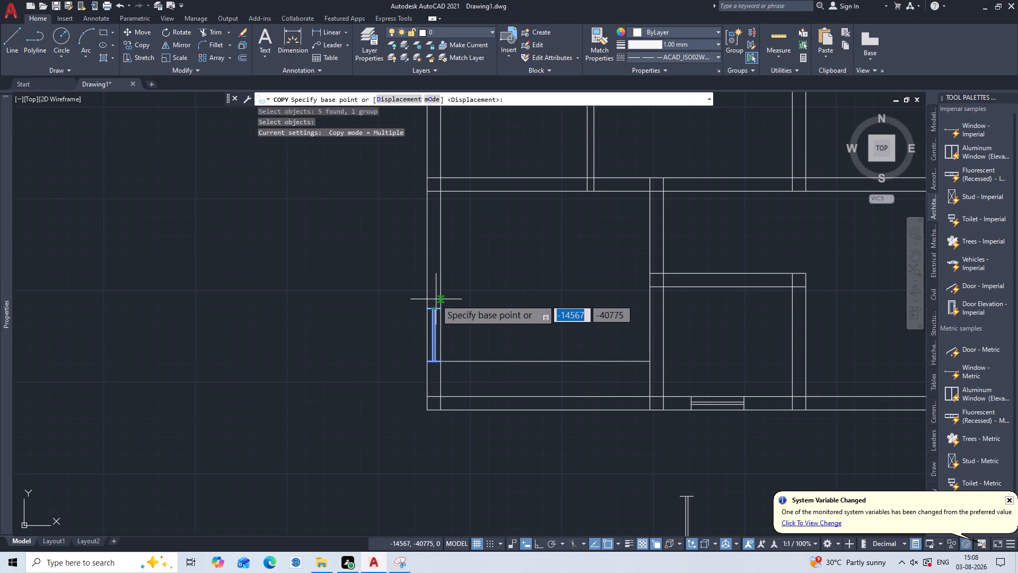
scroll(436, 299, "up", 2)
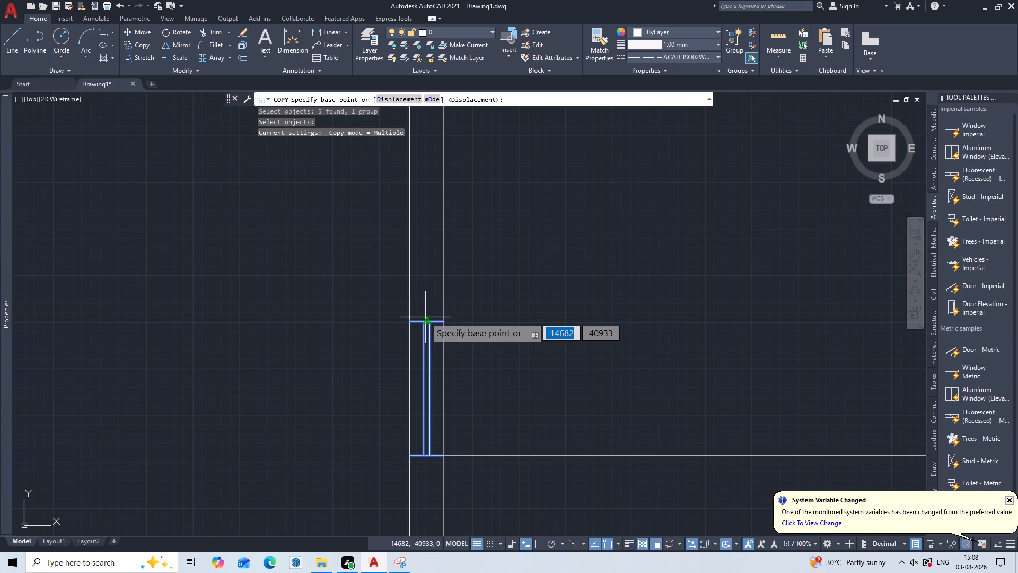
left_click(425, 317)
key("F8")
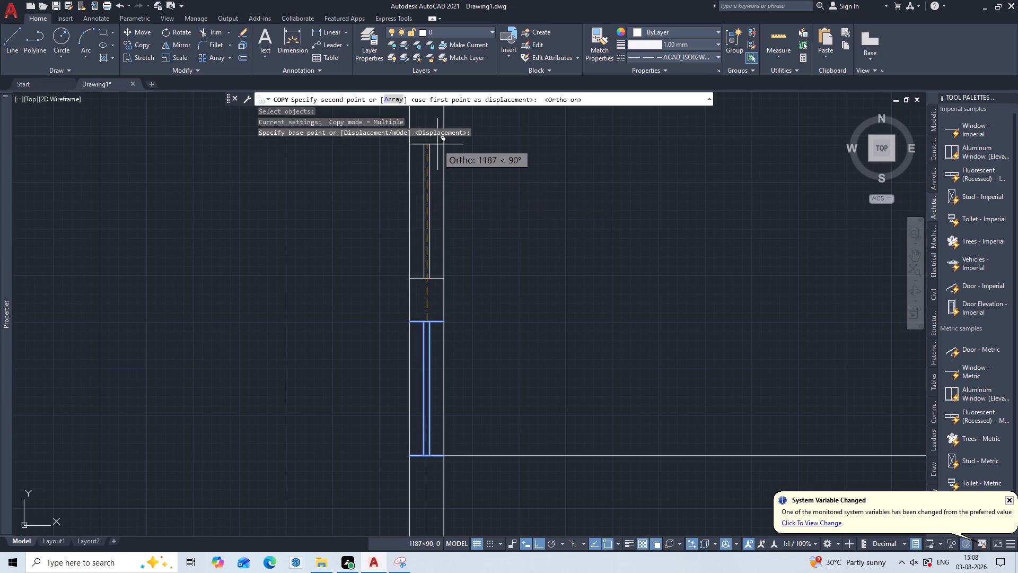
scroll(437, 144, "down", 3)
middle_click_drag(437, 144, 464, 293)
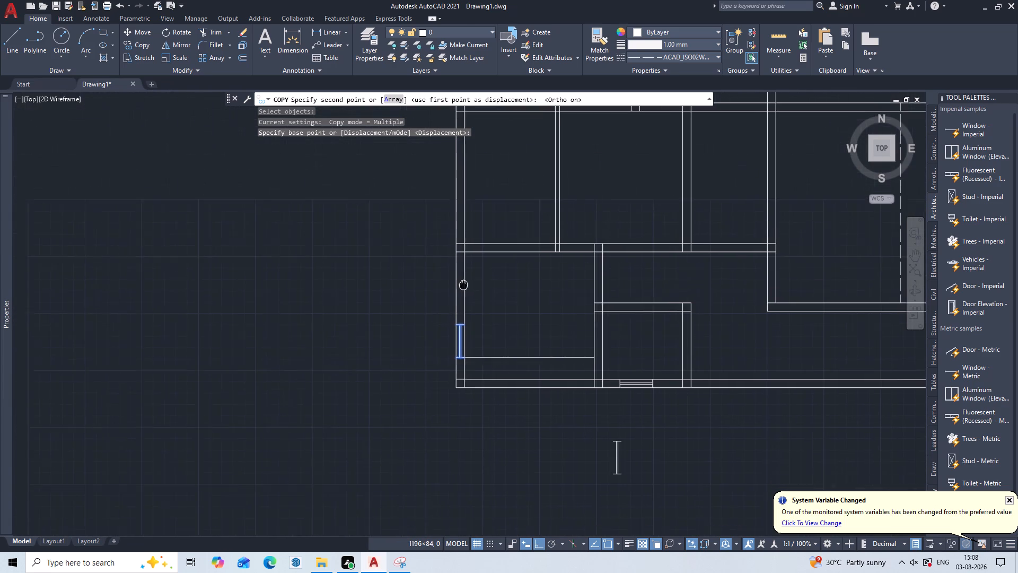
middle_click_drag(464, 293, 465, 298)
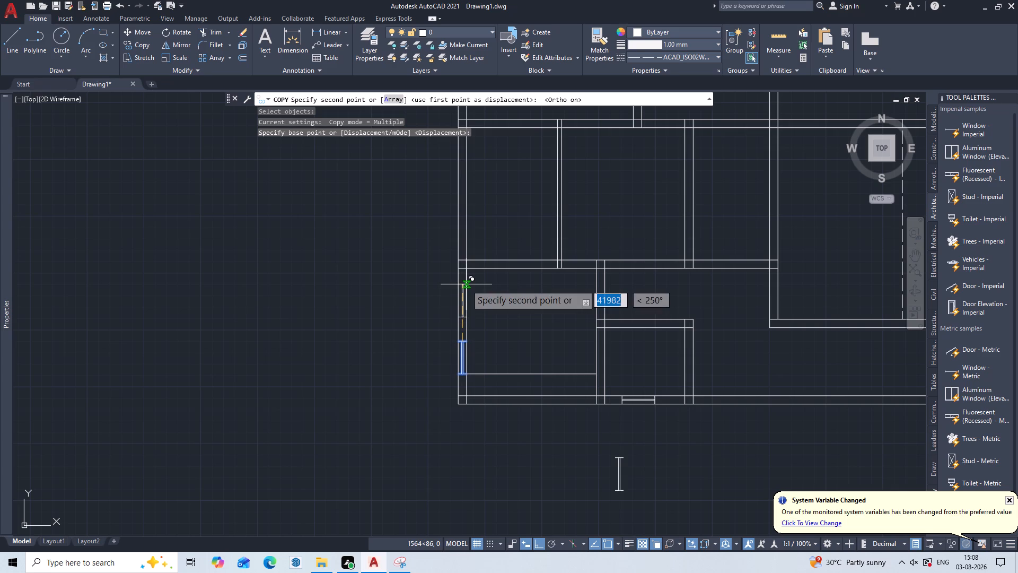
left_click(466, 284)
key("Escape")
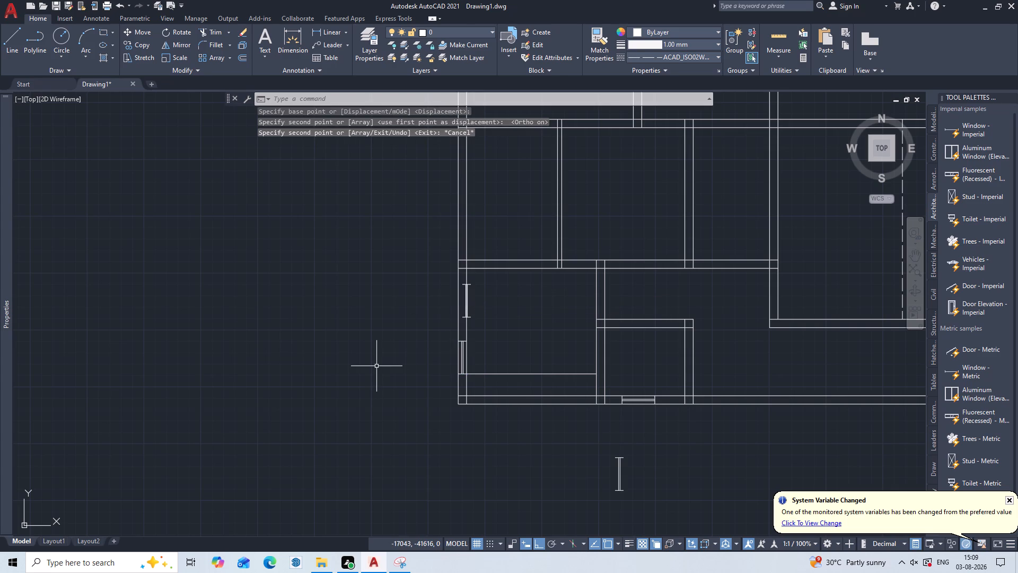
Move the copied window horizontally by its lower-right end onto the left wall's inner line so it fits within the wall.
scroll(458, 289, "up", 3)
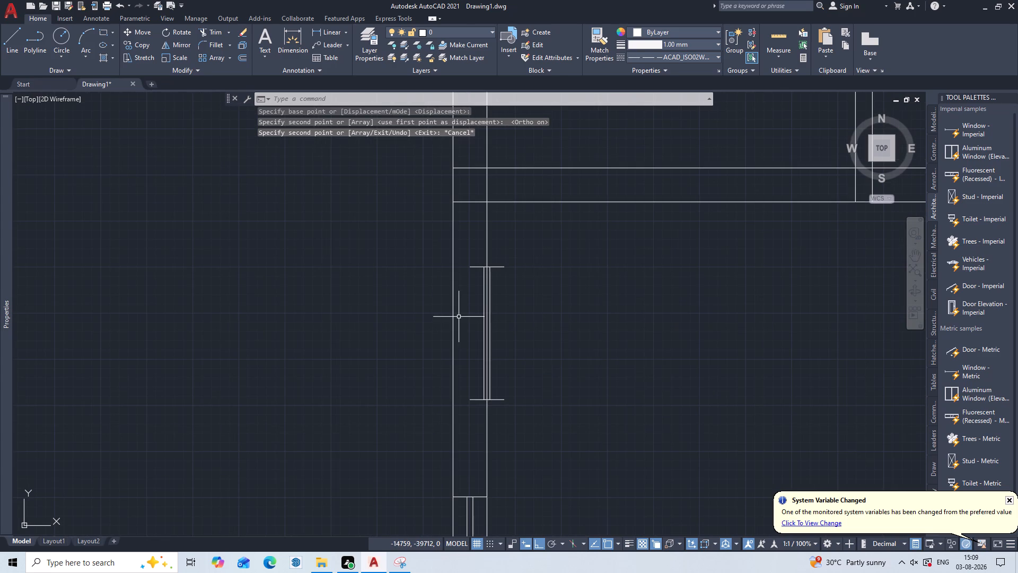
key("m")
key("Return")
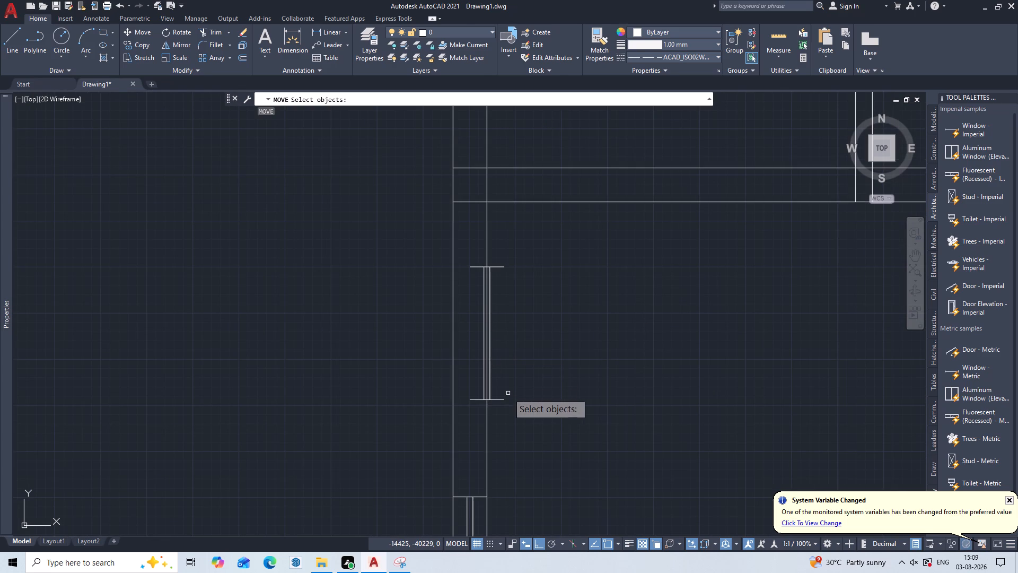
double_click(508, 393)
left_click(495, 415)
key("Return")
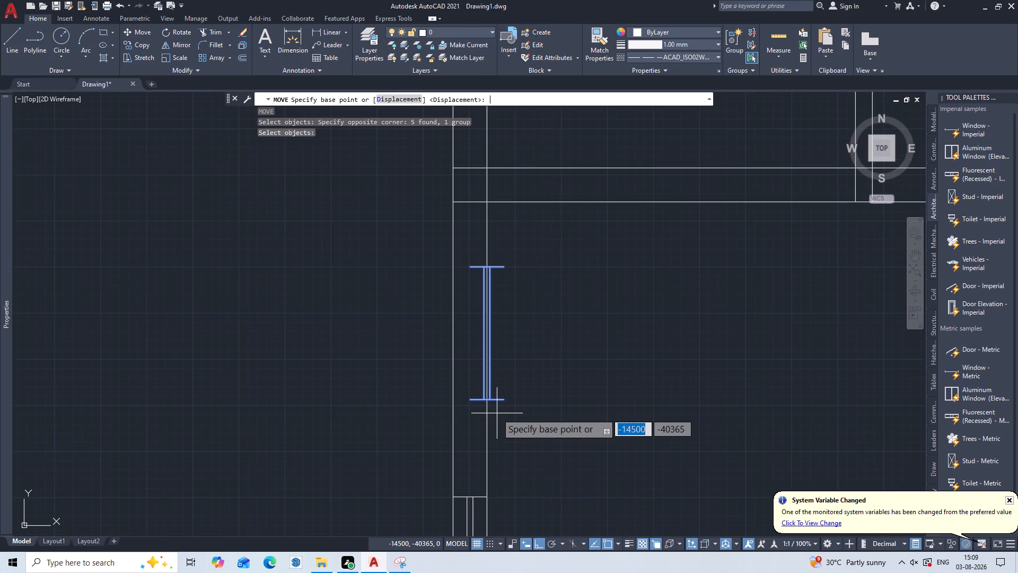
scroll(512, 395, "up", 2)
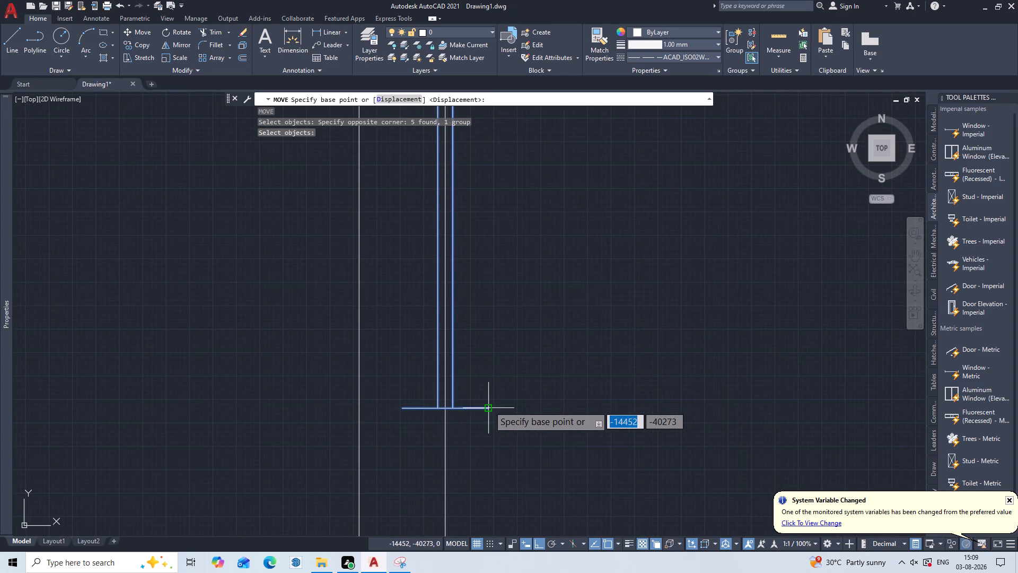
double_click(489, 406)
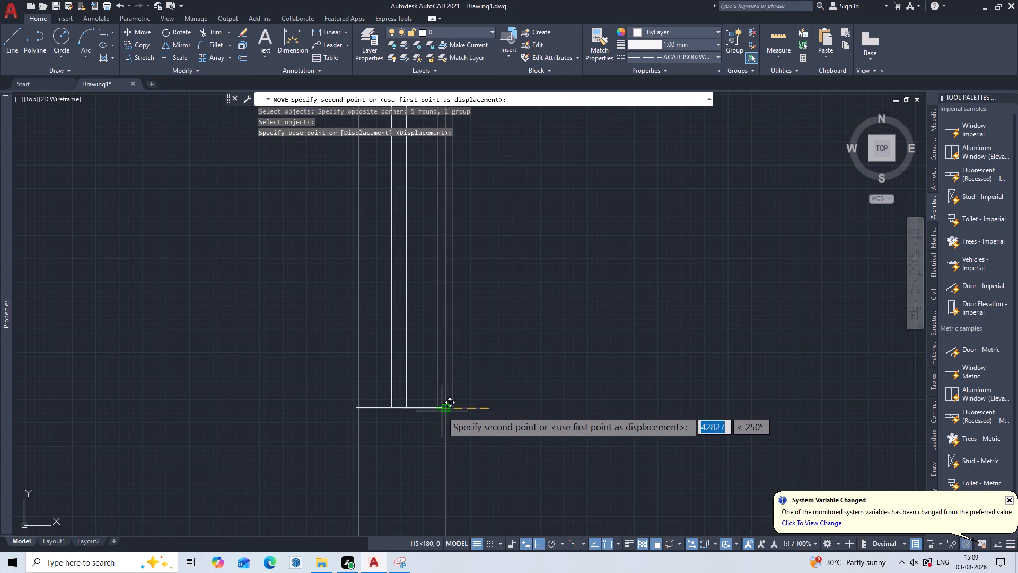
double_click(442, 411)
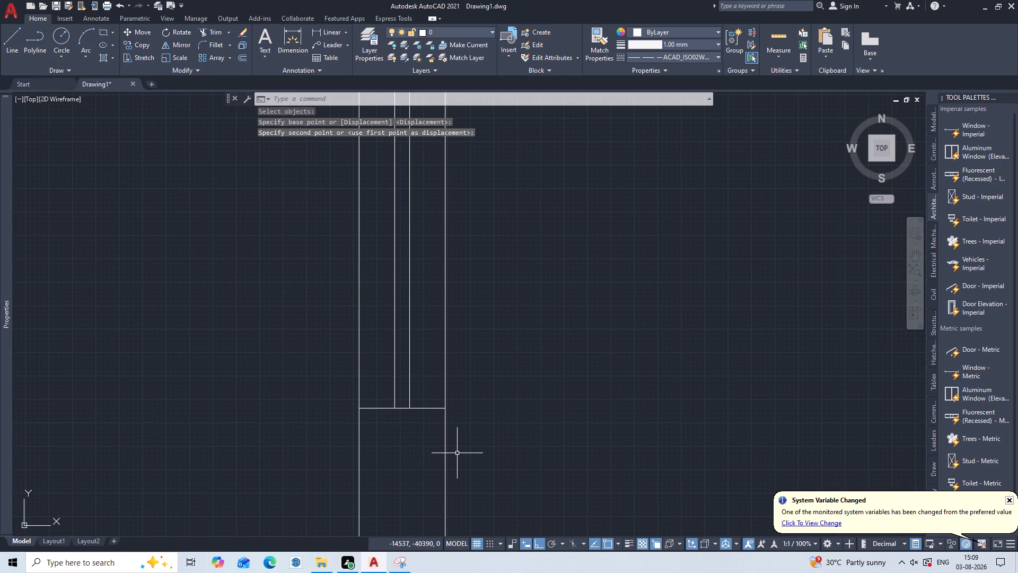
key("Escape")
Copy the lower-left room's upper window by its lower-right end about 2950 up the left exterior wall, into the room above.
scroll(461, 438, "down", 3)
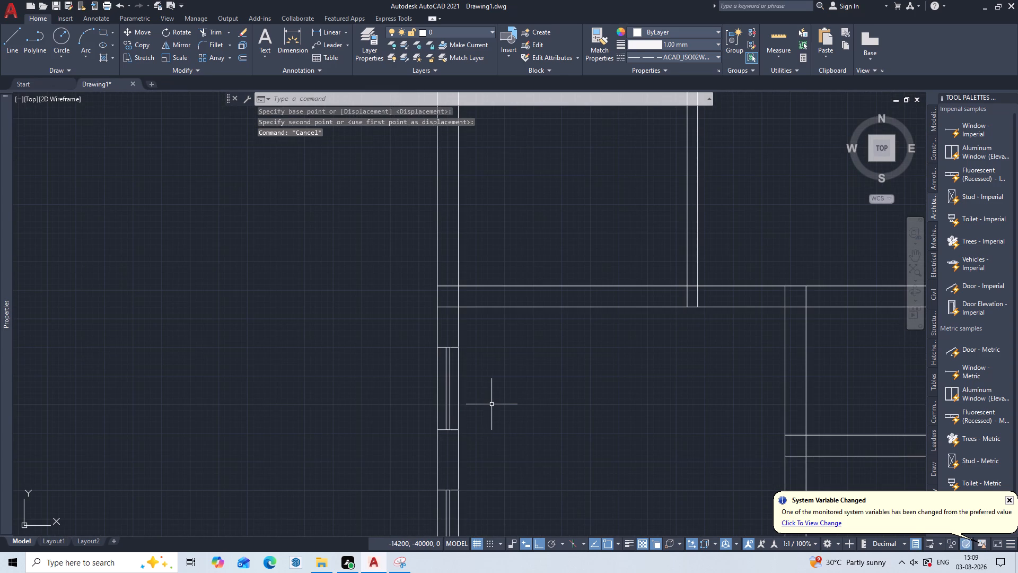
middle_click_drag(508, 353, 512, 363)
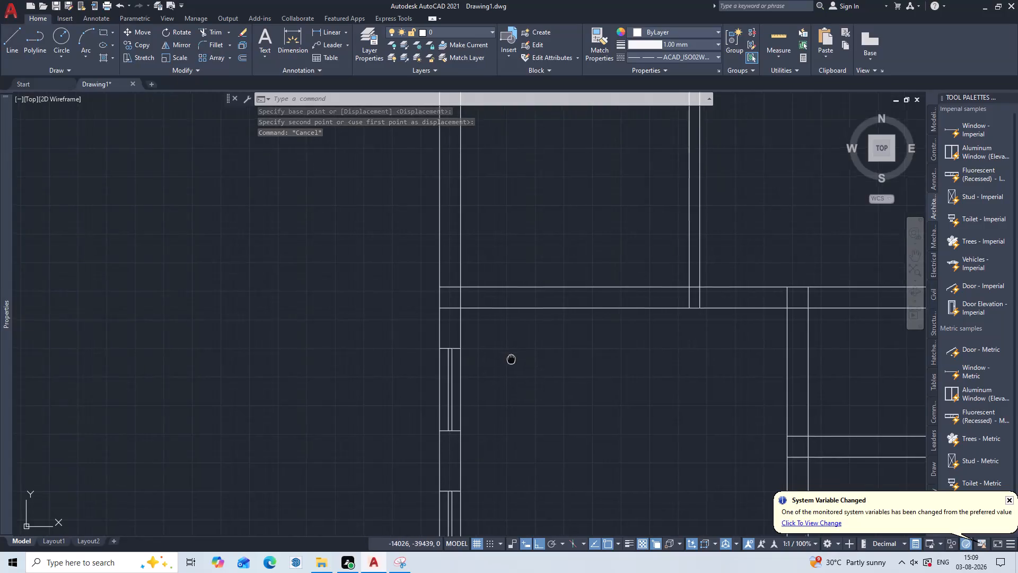
middle_click_drag(512, 363, 511, 375)
scroll(511, 375, "down", 1)
key("c")
type("OP")
key("Return")
left_click(476, 423)
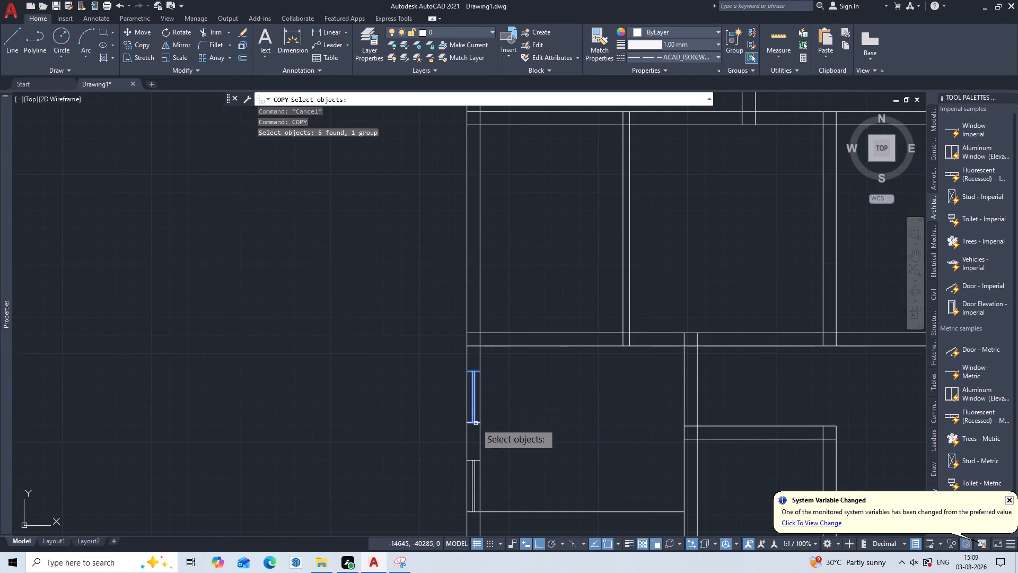
key("Return")
scroll(487, 410, "up", 3)
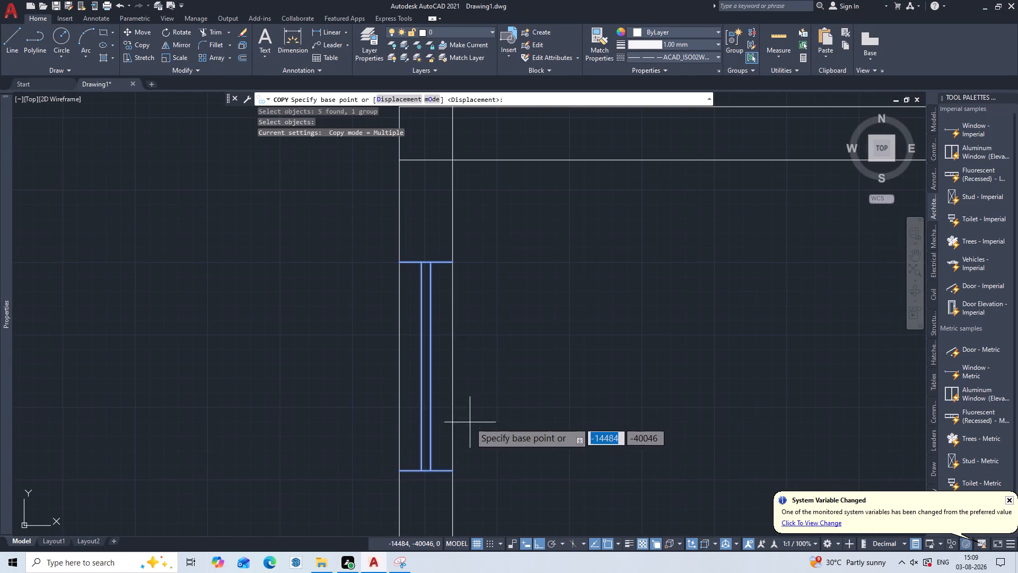
triple_click(453, 472)
scroll(486, 281, "down", 4)
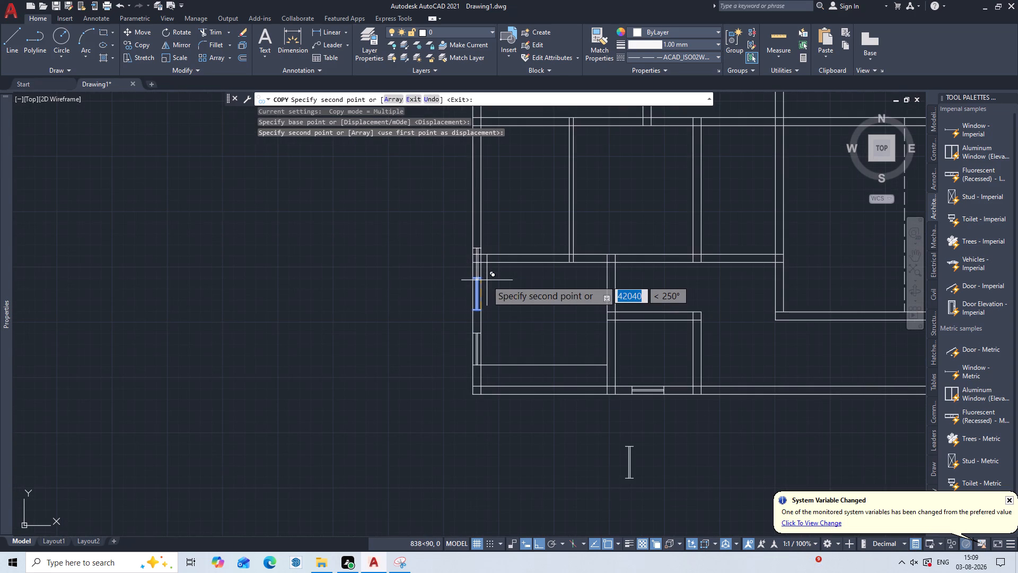
middle_click_drag(487, 280, 502, 403)
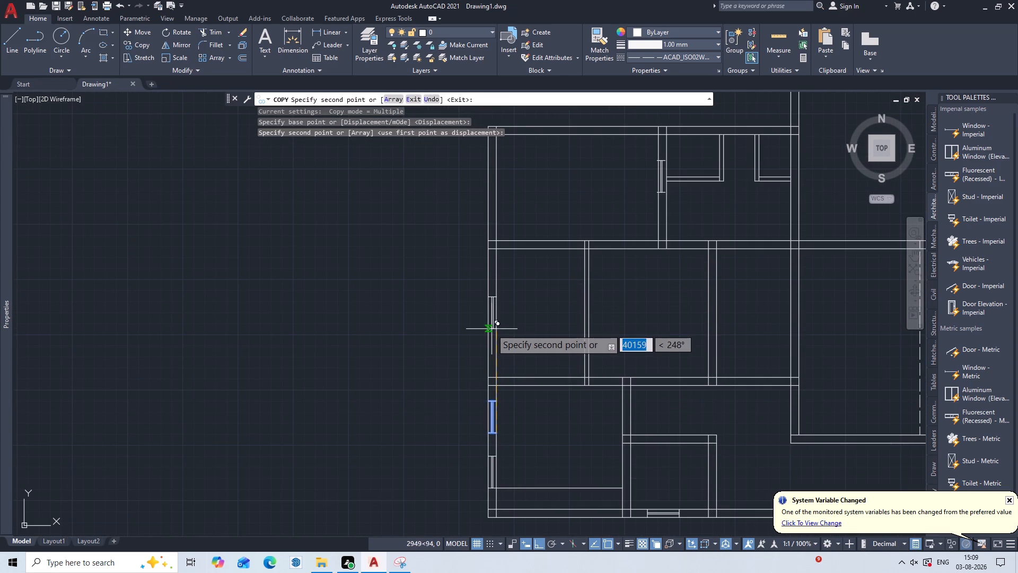
double_click(496, 328)
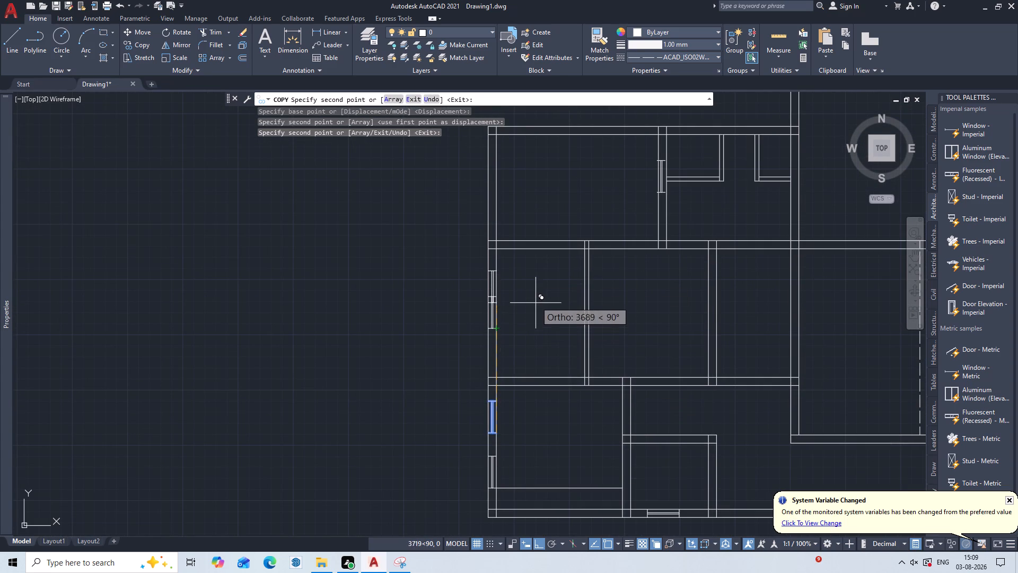
Place another copy of the window about 6610 above the original, in the upper-left room's left exterior wall.
middle_click_drag(549, 265, 559, 371)
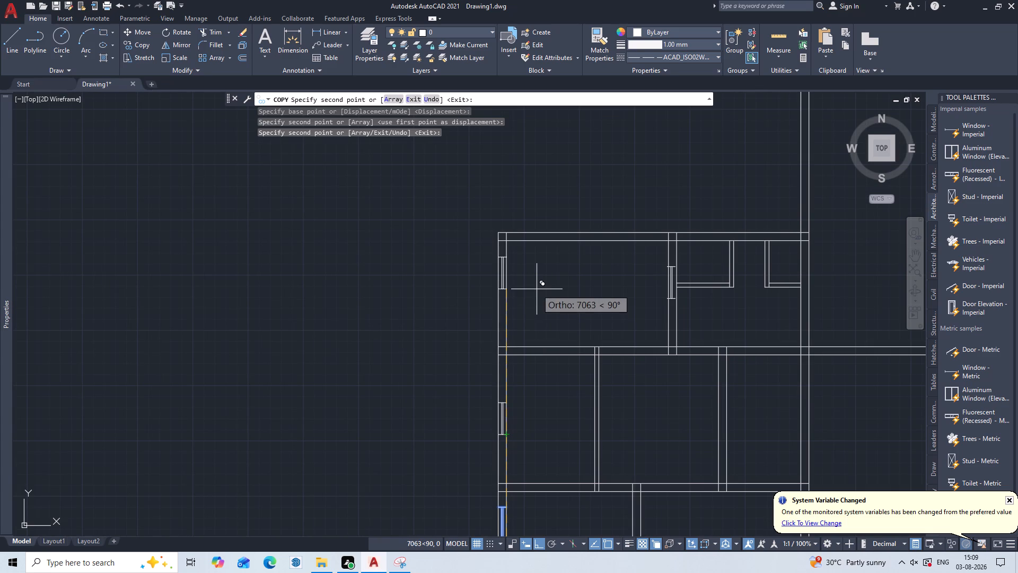
left_click(540, 306)
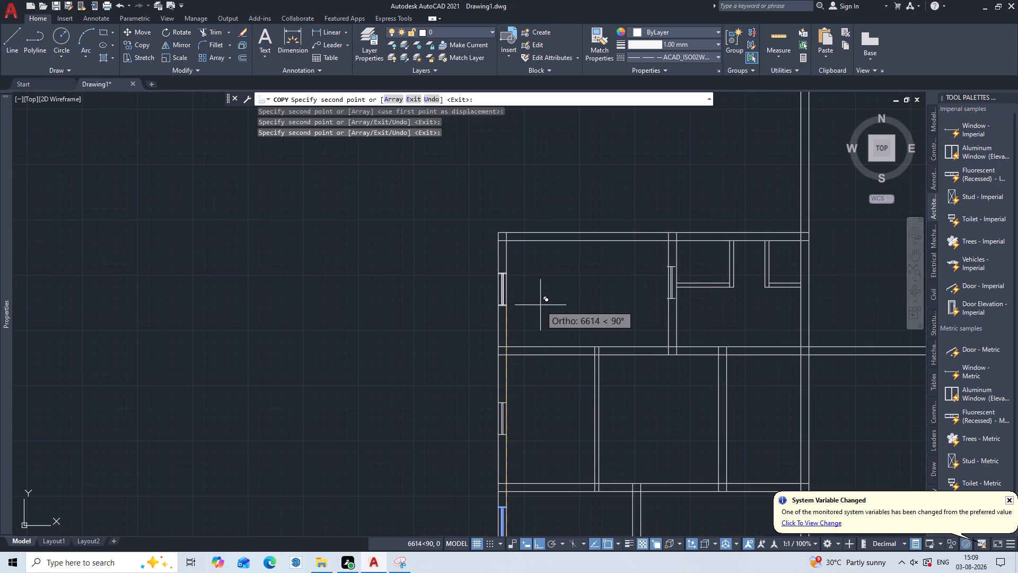
key("Escape")
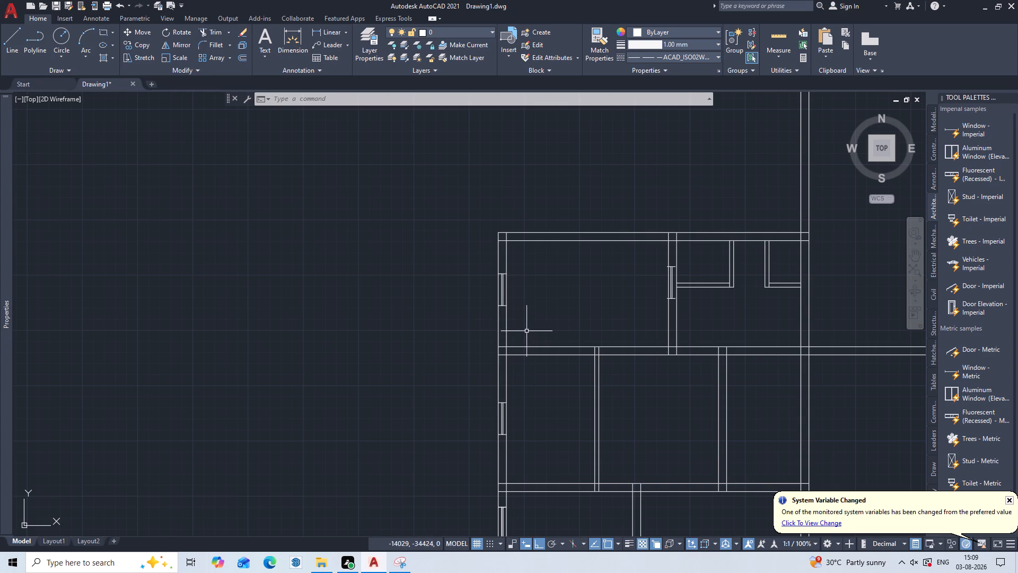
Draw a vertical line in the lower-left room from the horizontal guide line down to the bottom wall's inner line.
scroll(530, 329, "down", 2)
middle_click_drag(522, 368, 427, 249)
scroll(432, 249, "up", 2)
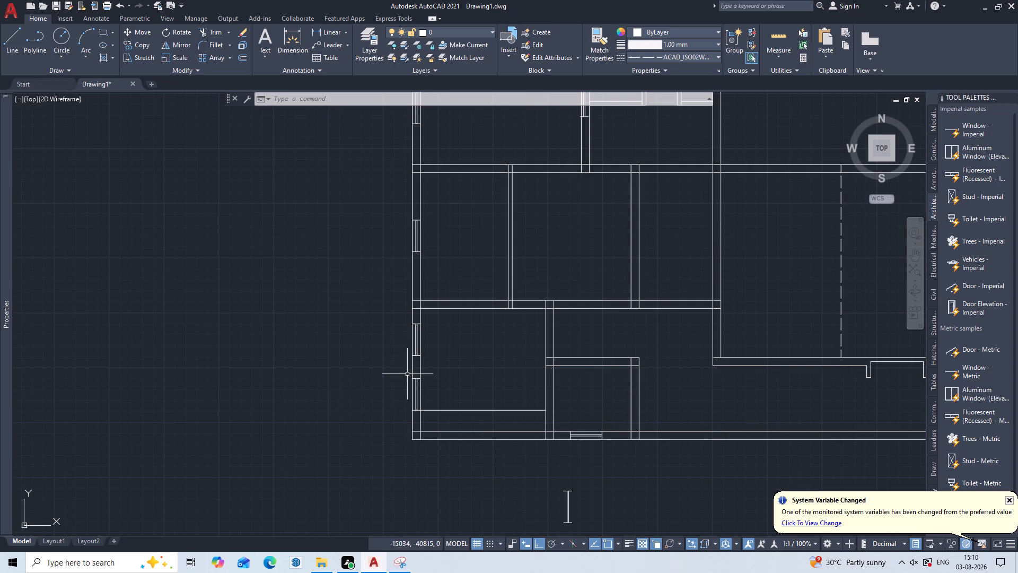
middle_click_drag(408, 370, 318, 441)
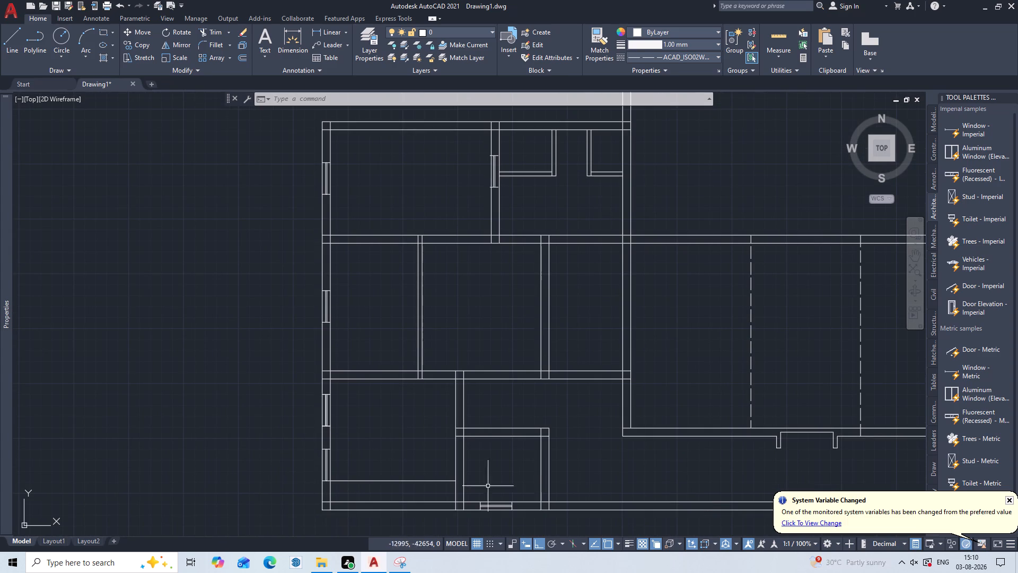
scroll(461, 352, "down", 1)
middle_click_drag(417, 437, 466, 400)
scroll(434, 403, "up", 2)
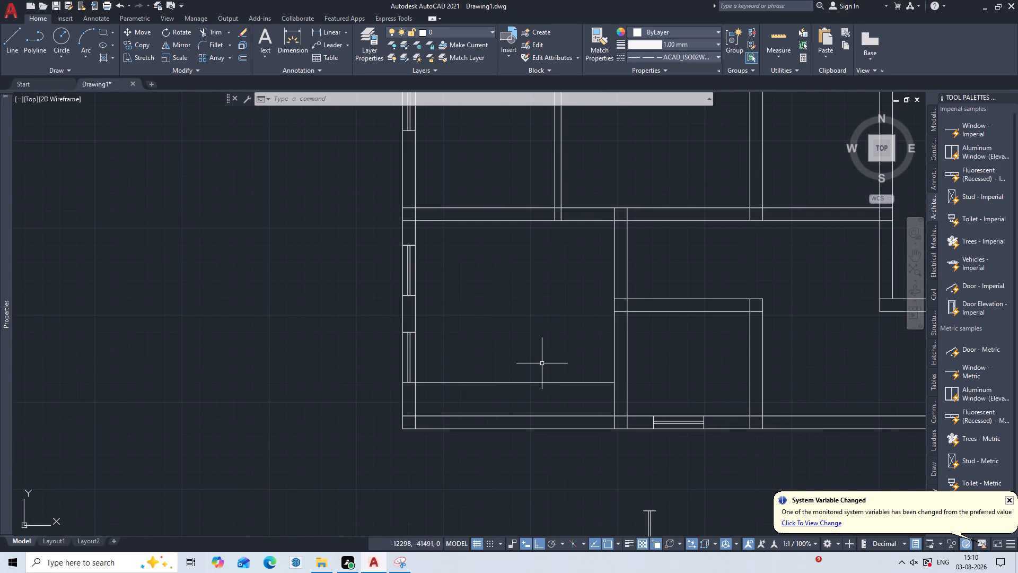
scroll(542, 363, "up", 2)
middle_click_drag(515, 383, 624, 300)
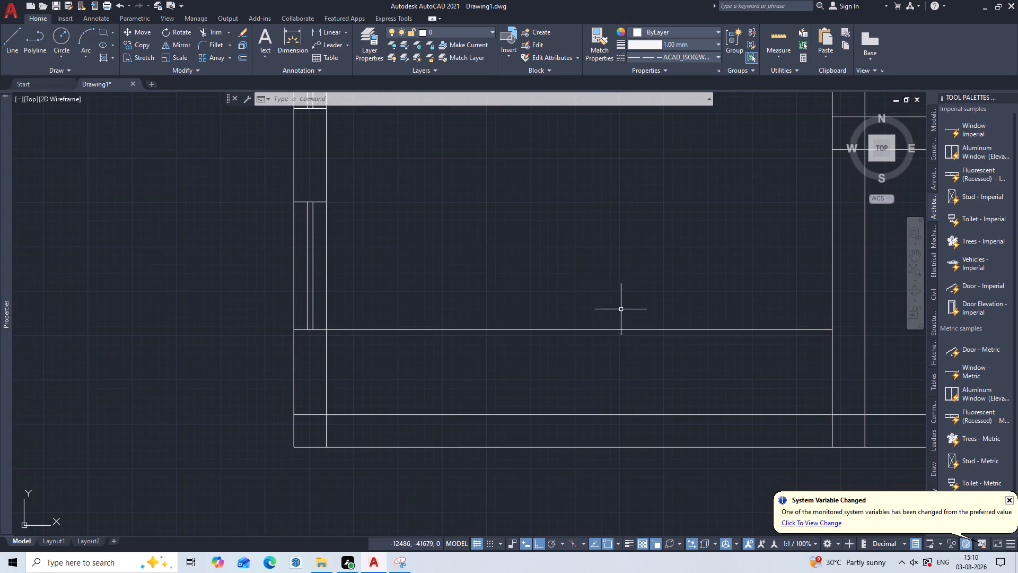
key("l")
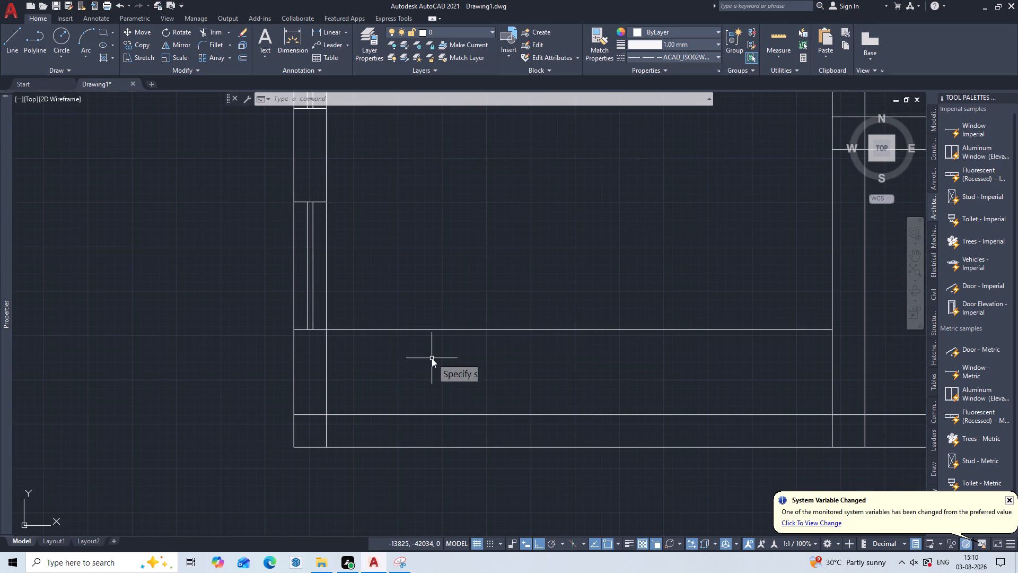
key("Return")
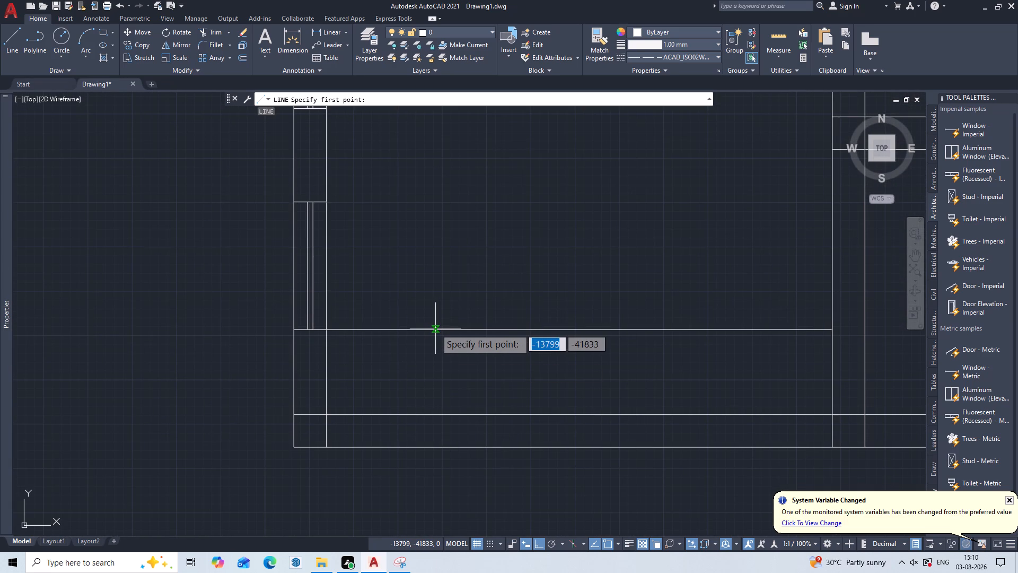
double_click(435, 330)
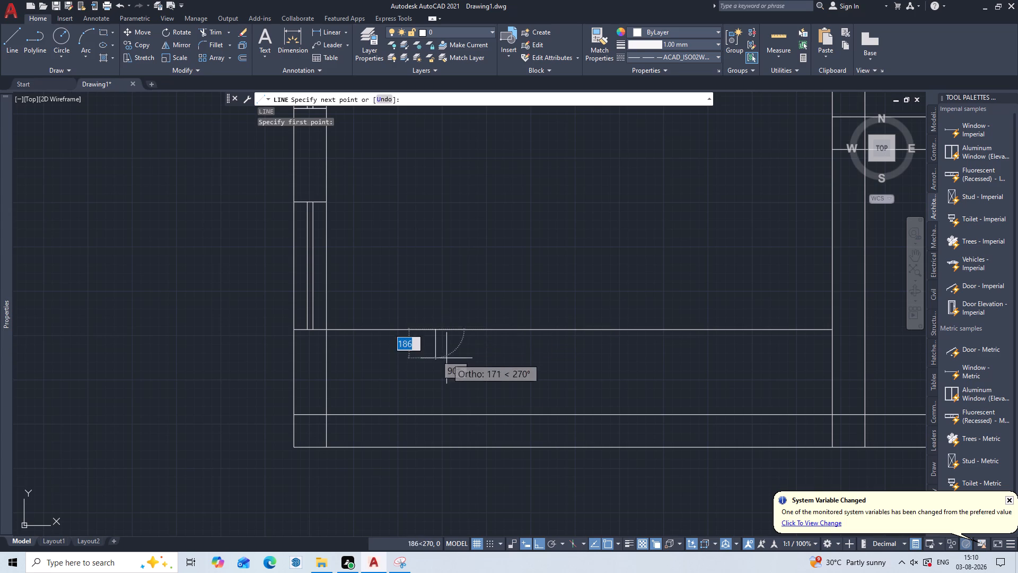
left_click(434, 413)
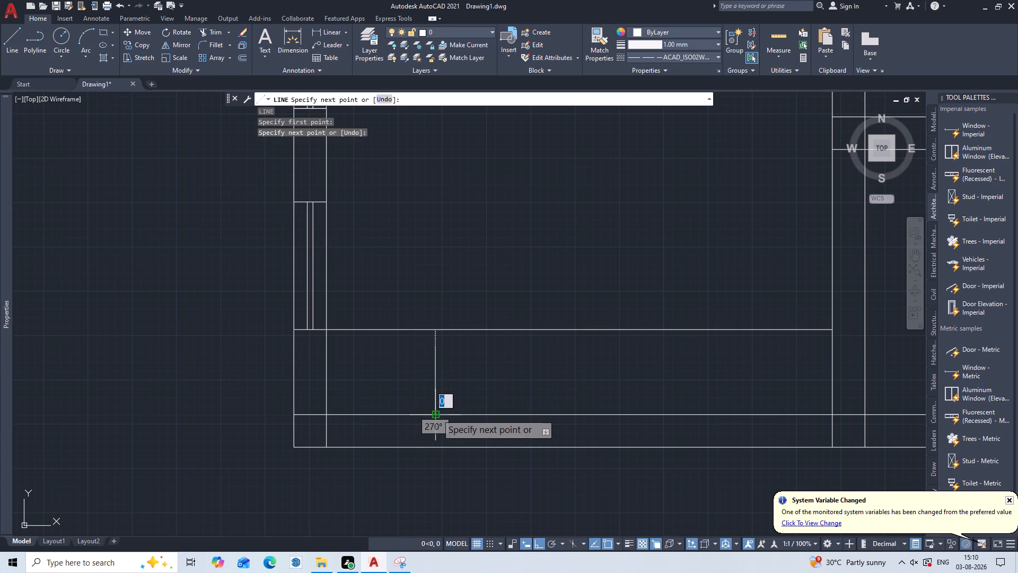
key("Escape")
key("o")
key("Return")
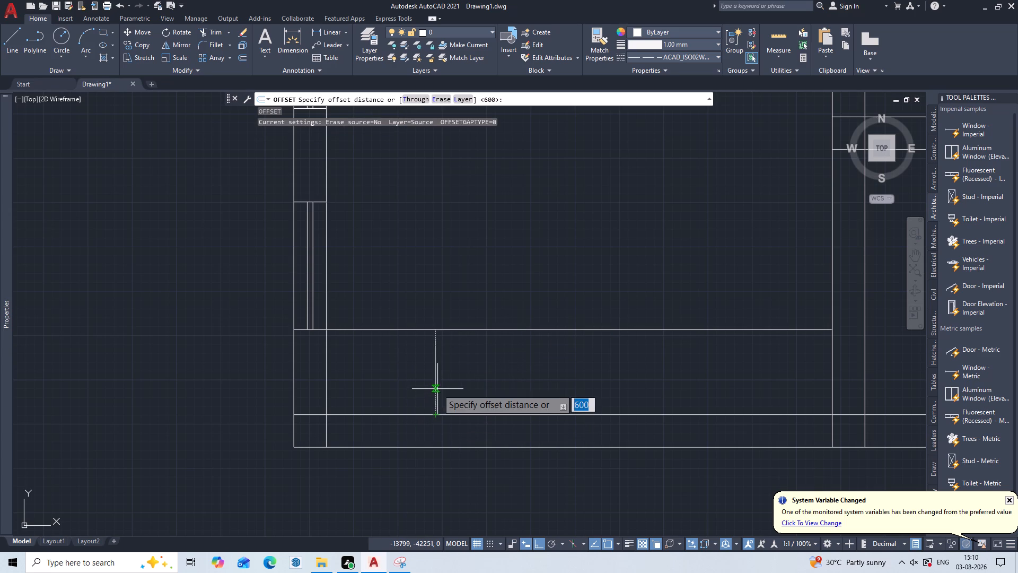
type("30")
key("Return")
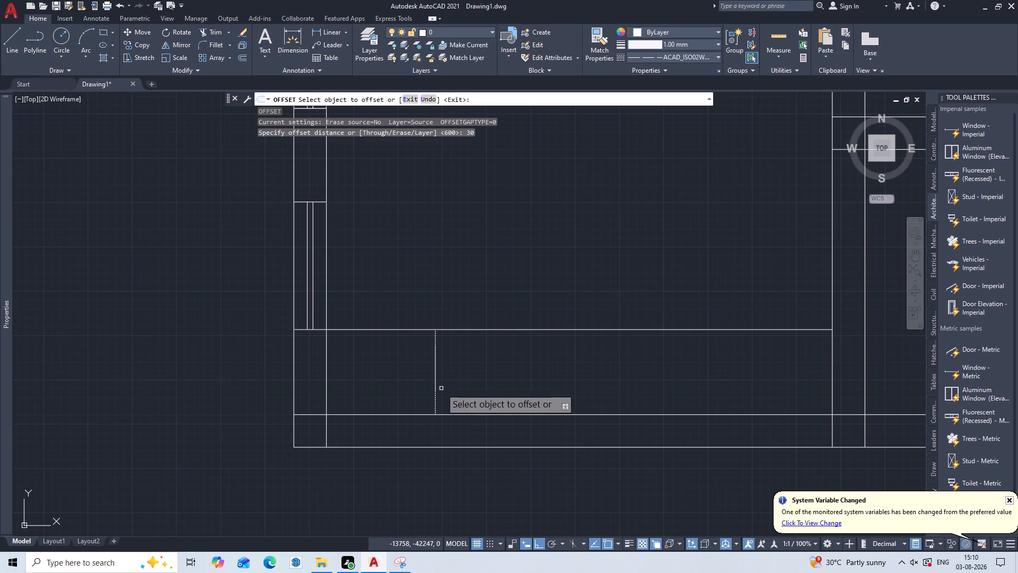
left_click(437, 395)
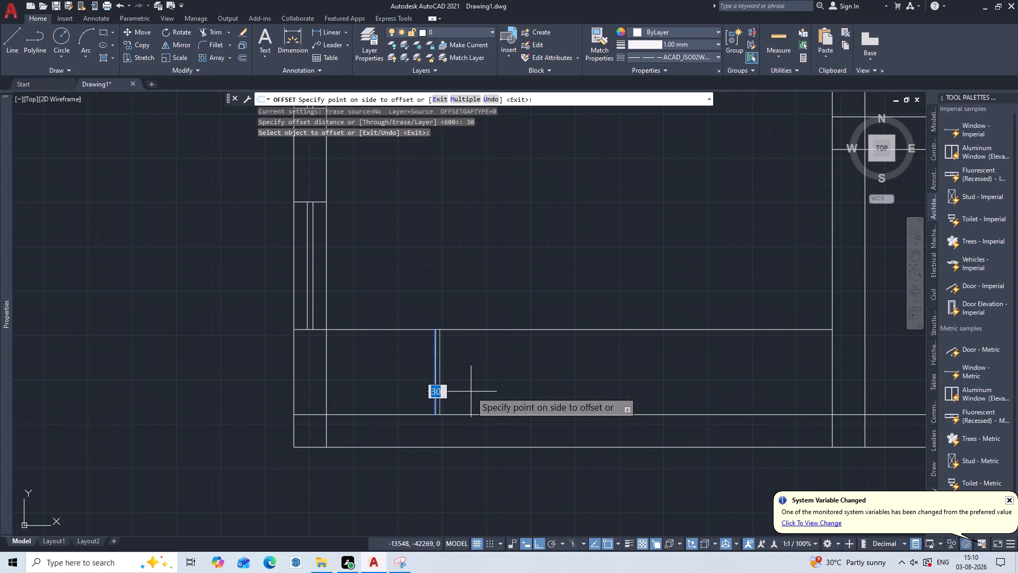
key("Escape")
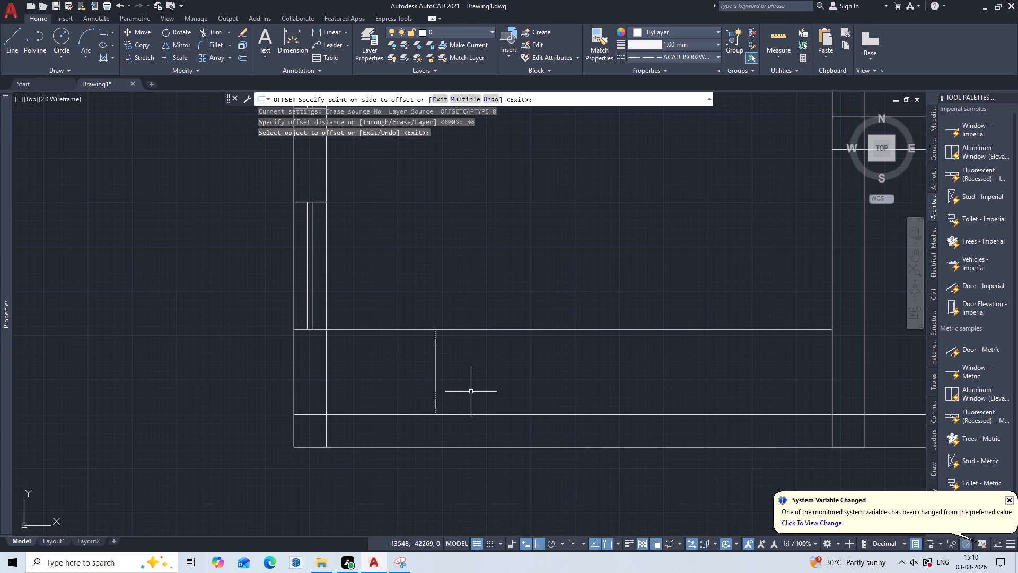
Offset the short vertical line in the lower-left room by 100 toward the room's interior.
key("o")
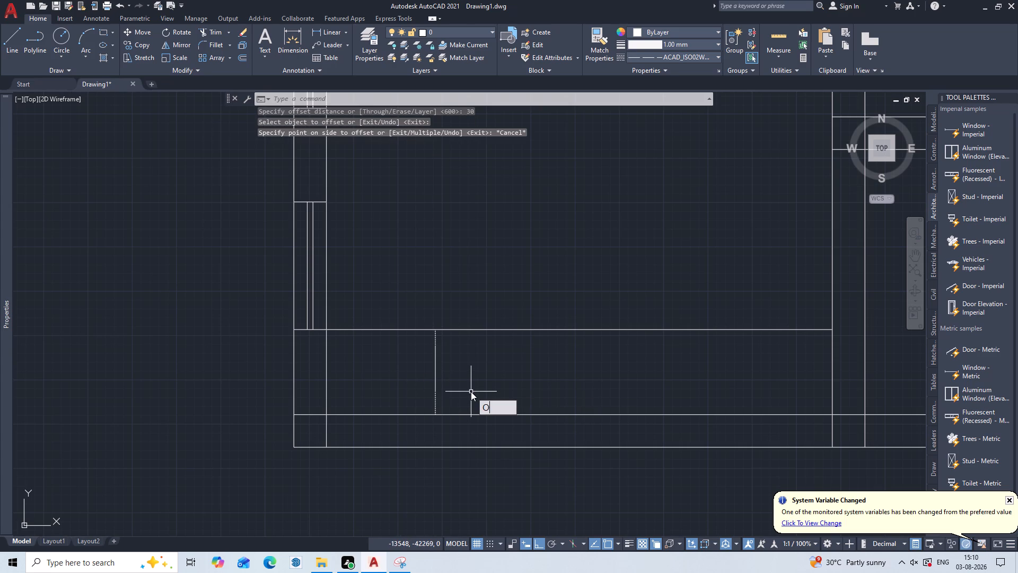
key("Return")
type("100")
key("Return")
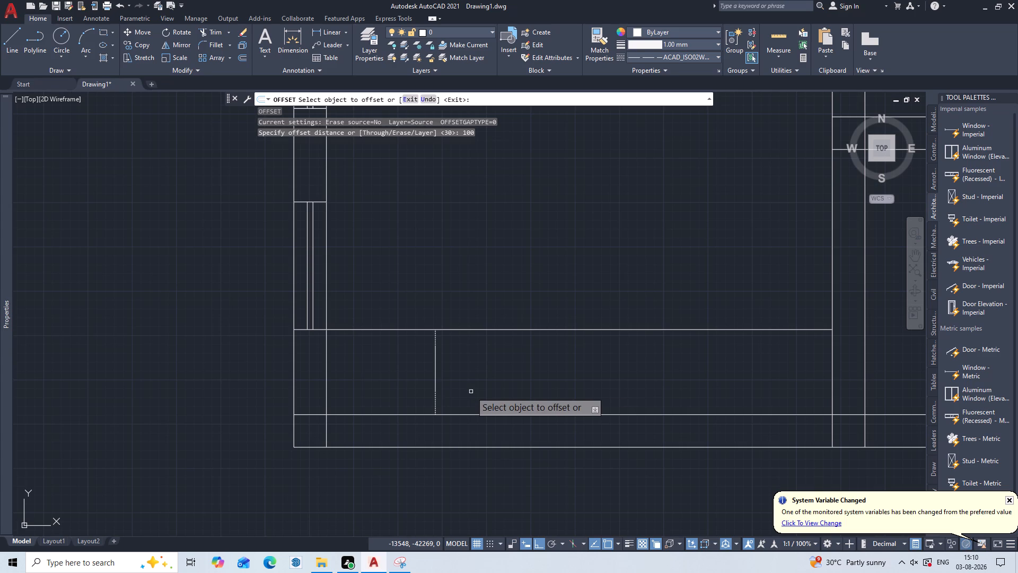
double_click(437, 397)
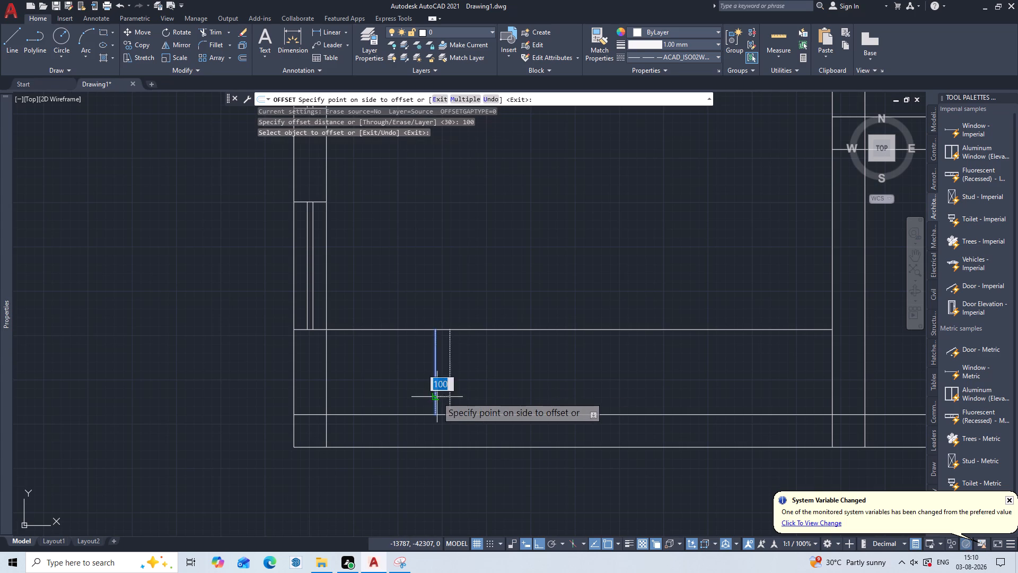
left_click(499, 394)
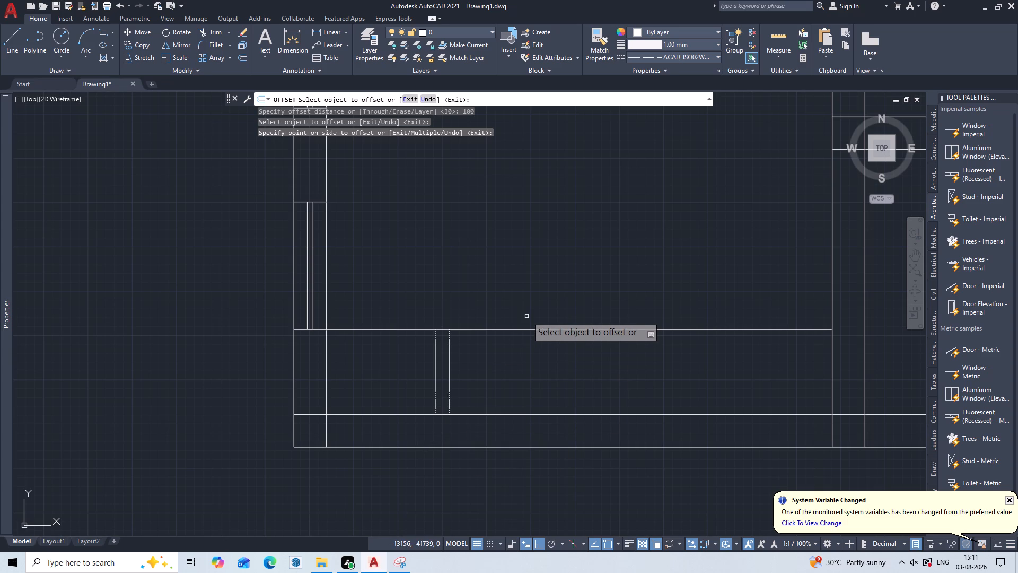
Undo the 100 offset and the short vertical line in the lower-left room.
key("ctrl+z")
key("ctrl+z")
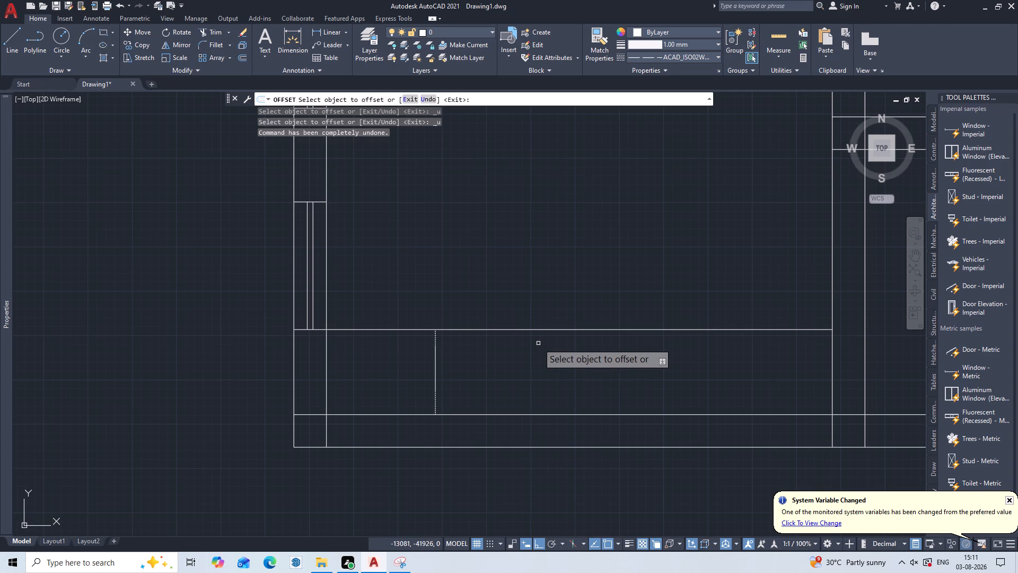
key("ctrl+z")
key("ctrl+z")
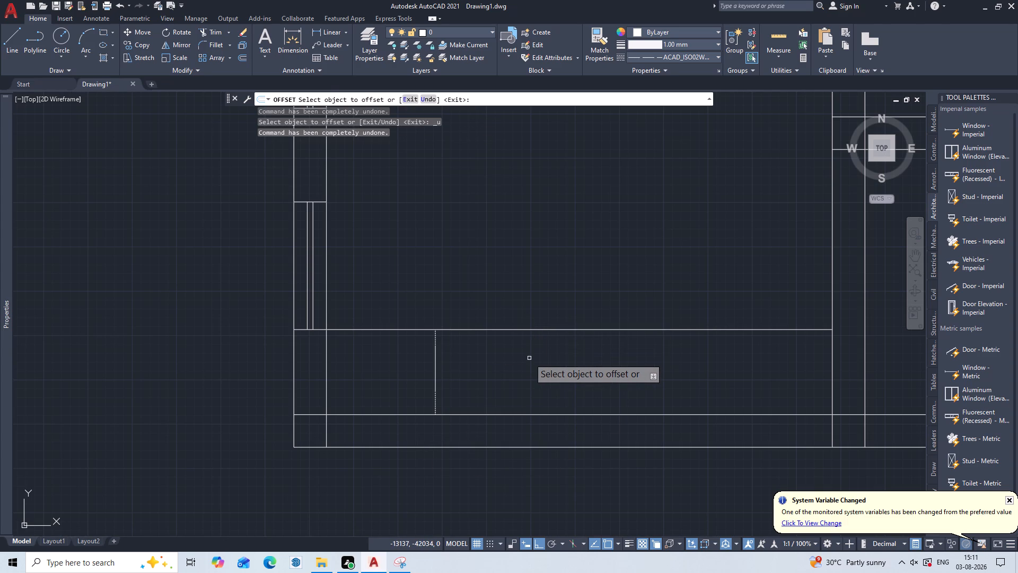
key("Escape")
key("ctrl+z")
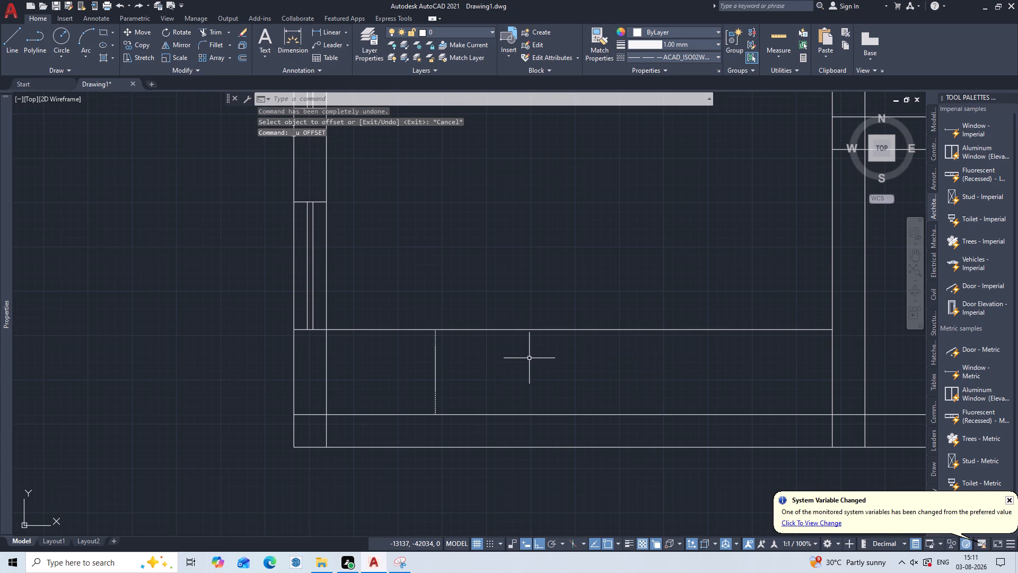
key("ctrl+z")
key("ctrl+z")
Undo the window copies placed in the left exterior wall of the two rooms above the lower-left room.
key("ctrl+z")
key("ctrl+z")
key("ctrl+z")
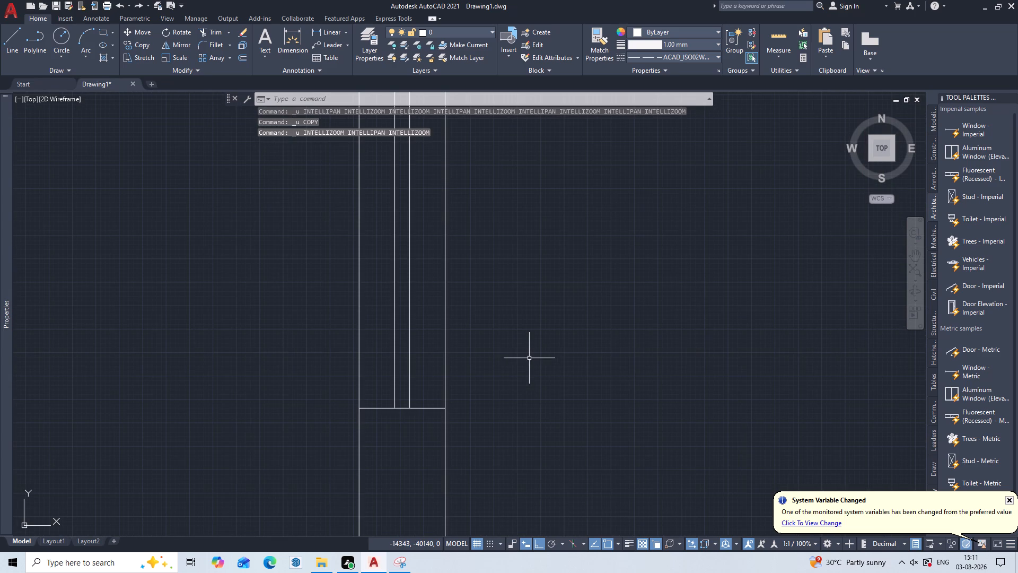
scroll(529, 358, "down", 4)
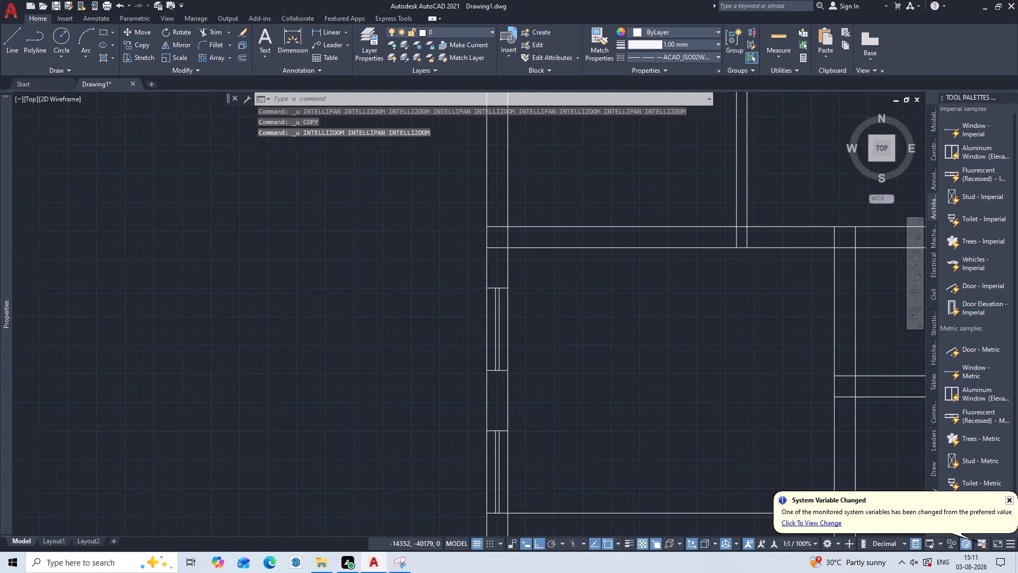
scroll(528, 362, "down", 1)
middle_click_drag(528, 362, 390, 338)
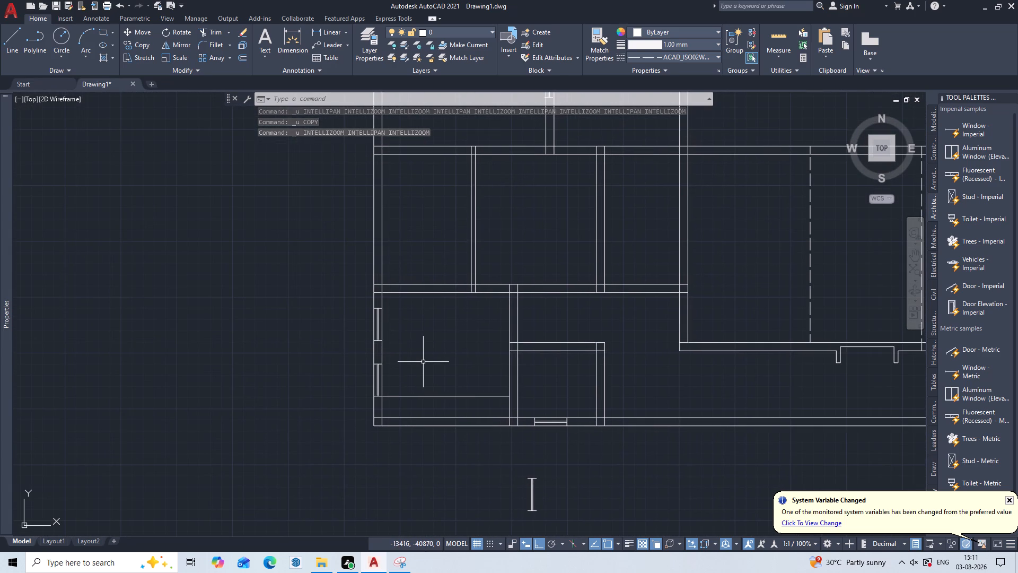
Undo the moves and copy that placed the two windows in the lower-left room's left exterior wall.
key("ctrl+z")
key("ctrl+z")
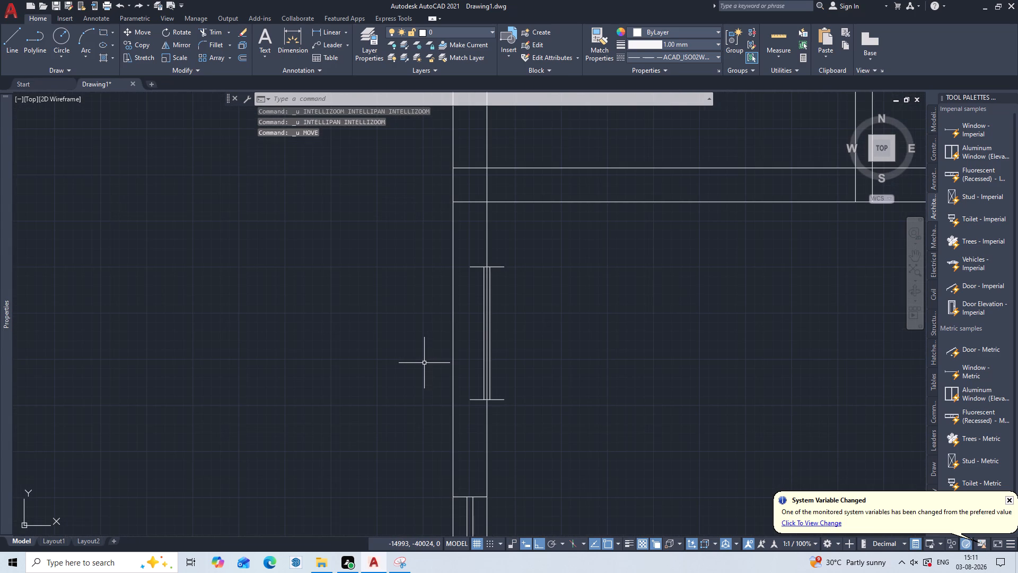
key("ctrl+z")
key("ctrl+z")
key("ctrl+z")
key("ctrl+z")
key("ctrl+z")
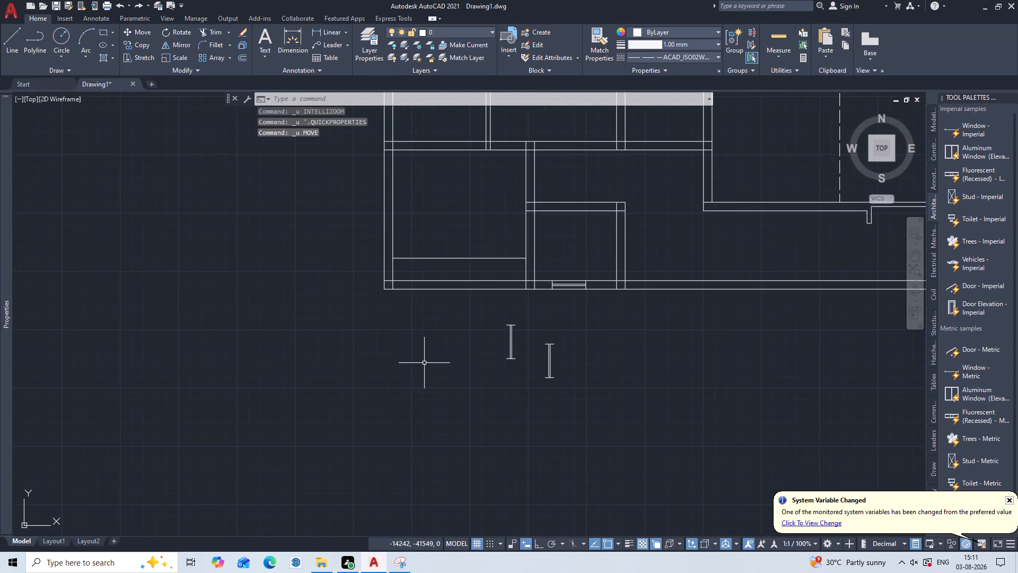
Undo the trim of the lower-left room's horizontal guide line at the left exterior wall.
key("ctrl+z")
key("ctrl+z")
scroll(426, 363, "down", 2)
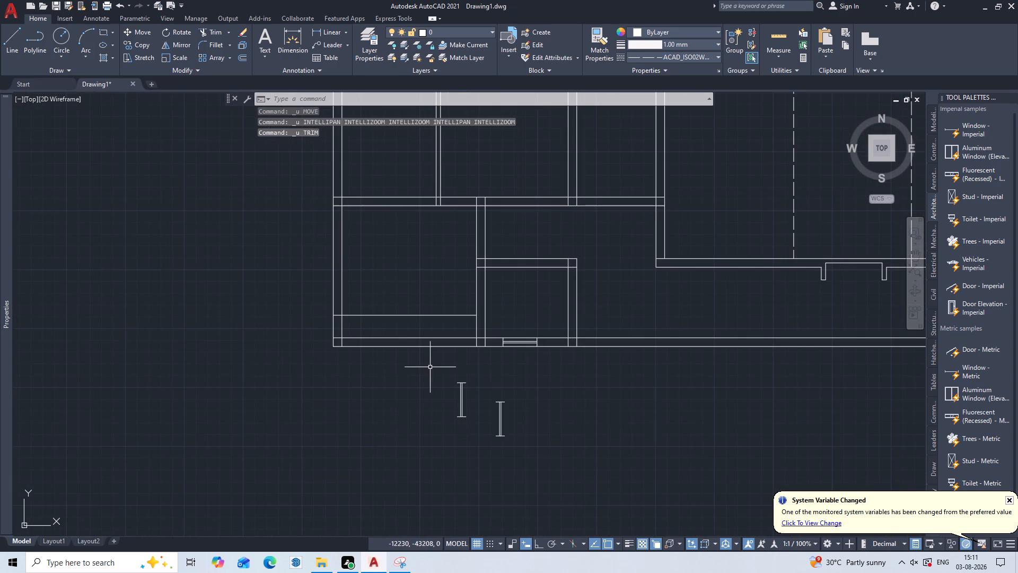
middle_click_drag(458, 344, 376, 394)
scroll(691, 296, "down", 1)
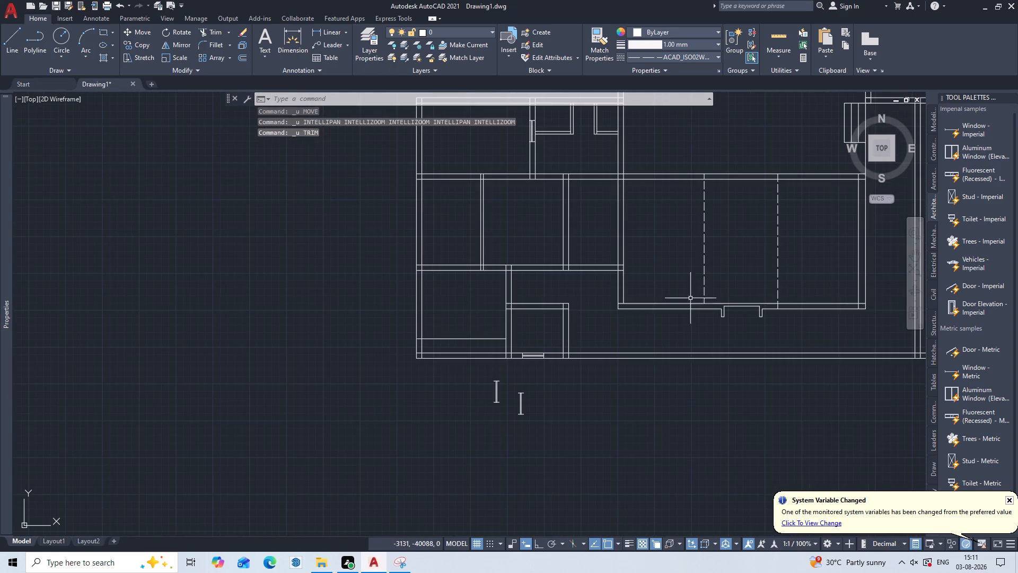
key("ctrl+z")
key("ctrl+z")
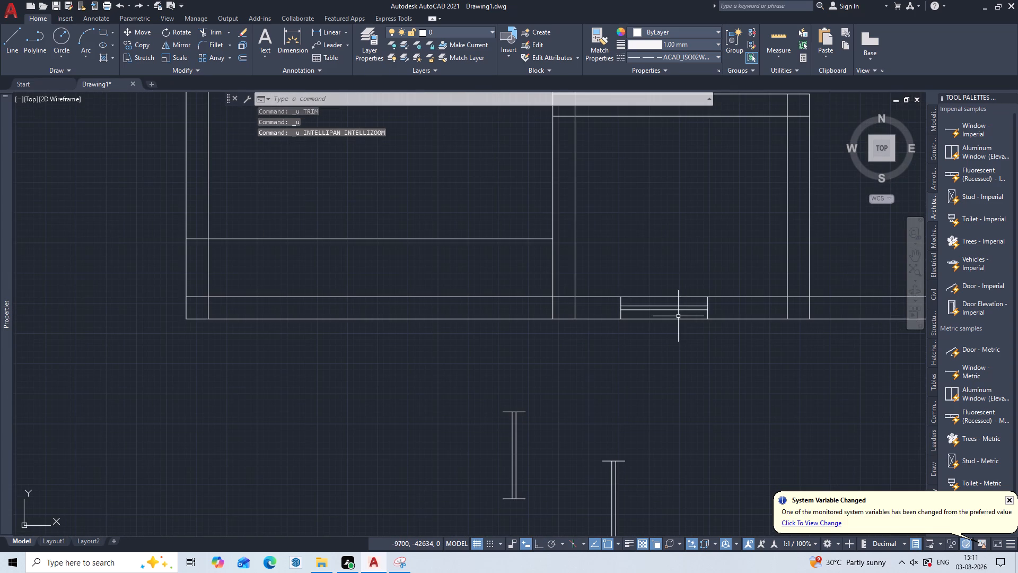
Examine the floor plan's lower-left rooms, the loose window symbols and the windows in the right exterior wall.
scroll(486, 422, "up", 3)
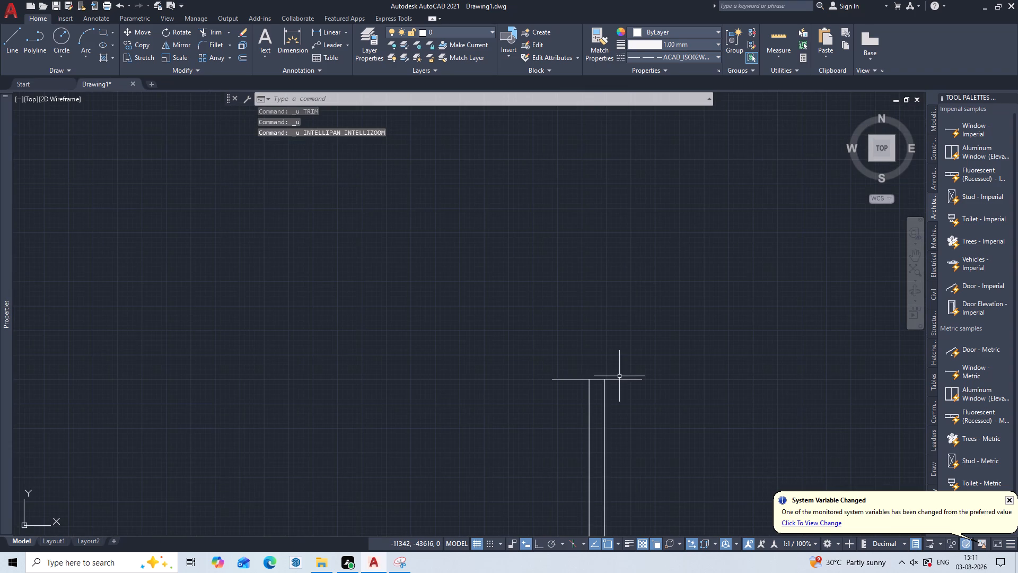
scroll(619, 376, "up", 3)
scroll(619, 376, "down", 7)
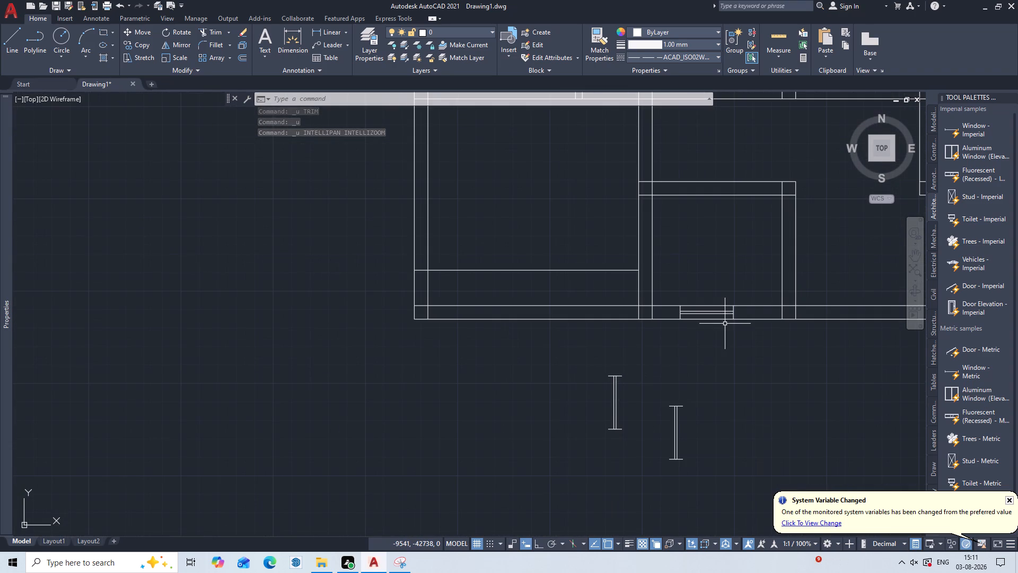
middle_click_drag(725, 324, 536, 456)
scroll(656, 369, "up", 3)
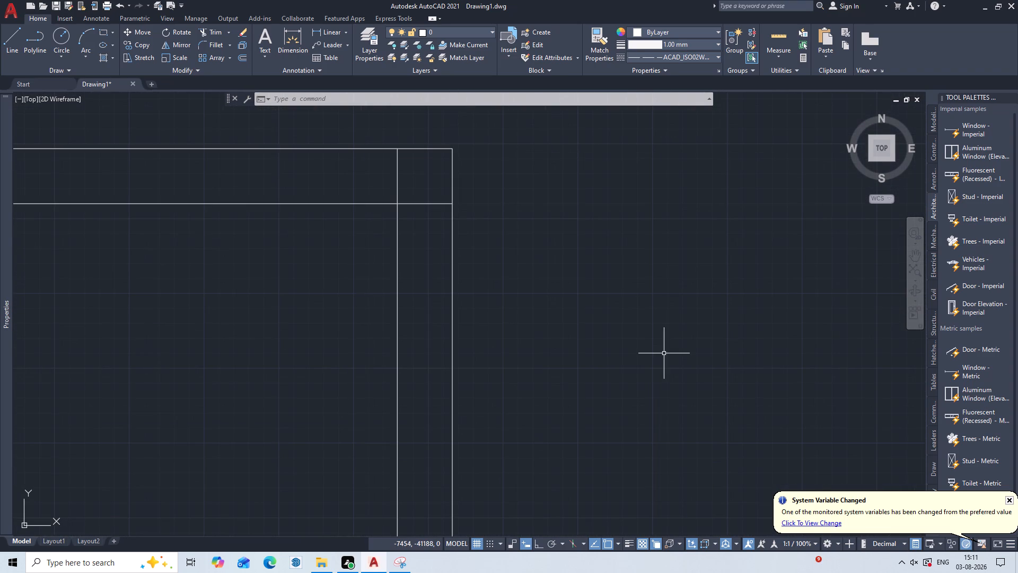
scroll(664, 353, "down", 4)
scroll(494, 374, "up", 2)
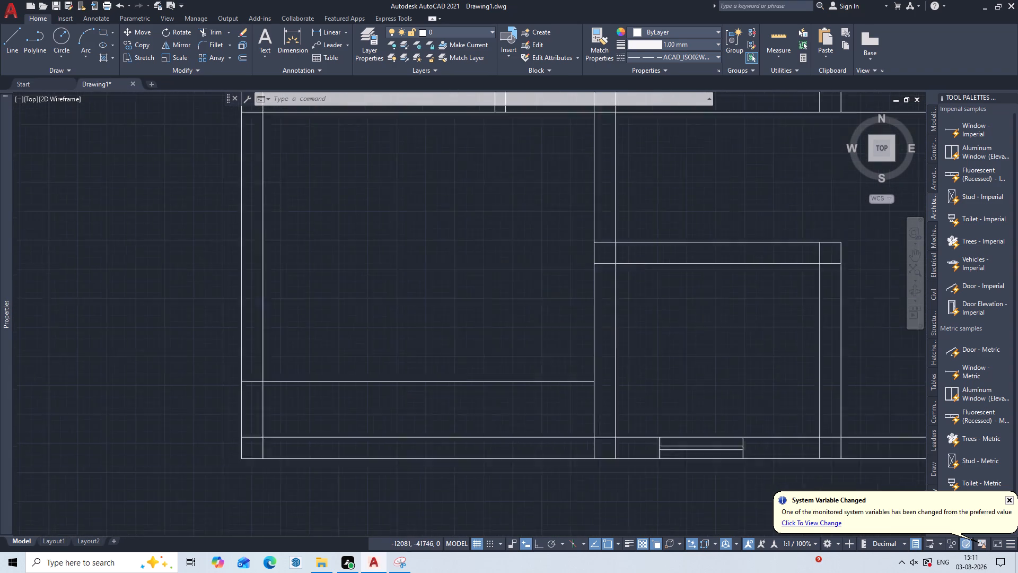
scroll(494, 374, "up", 5)
scroll(494, 374, "down", 4)
scroll(554, 533, "down", 5)
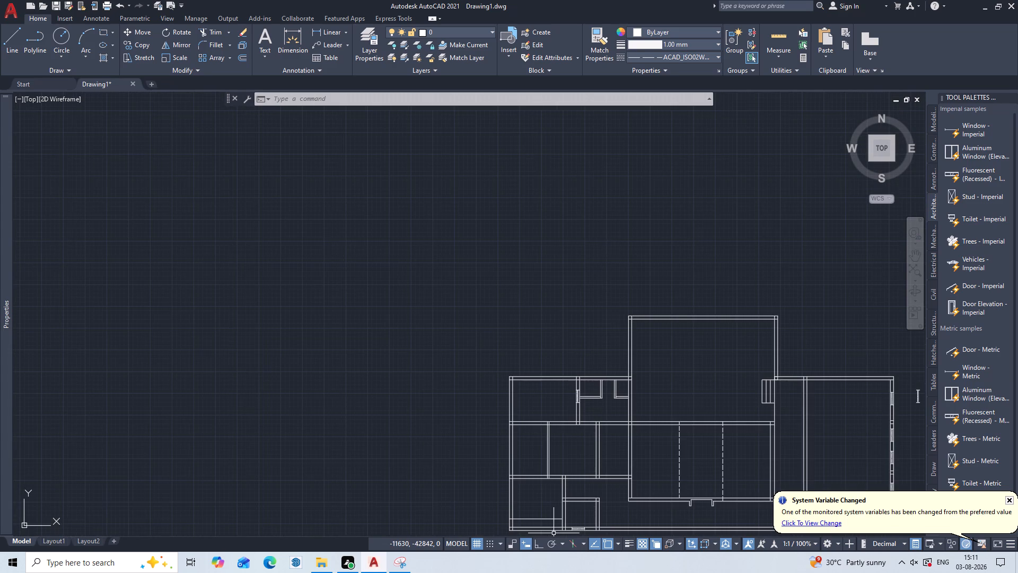
middle_click_drag(554, 533, 515, 416)
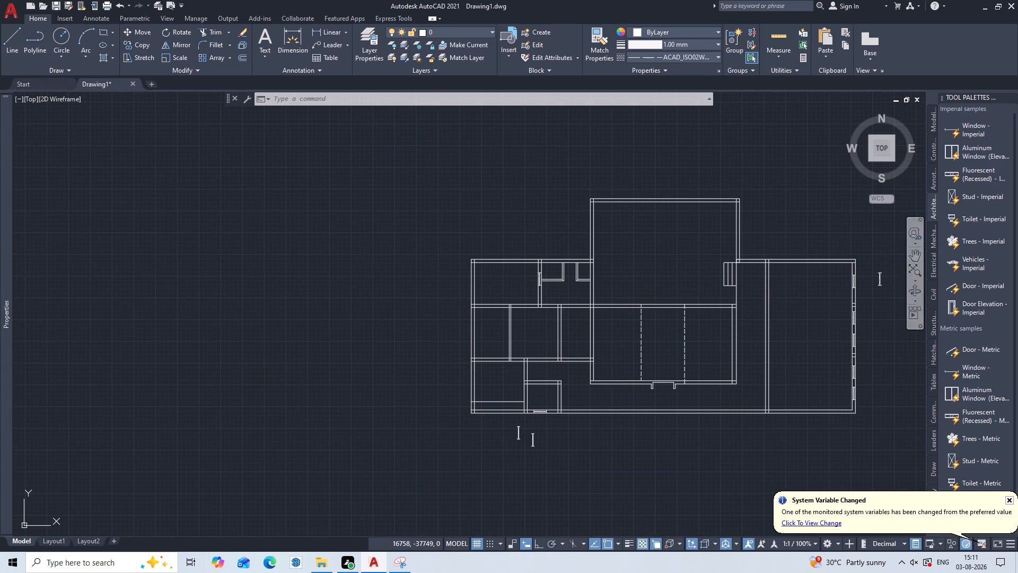
scroll(846, 339, "up", 5)
scroll(846, 339, "down", 4)
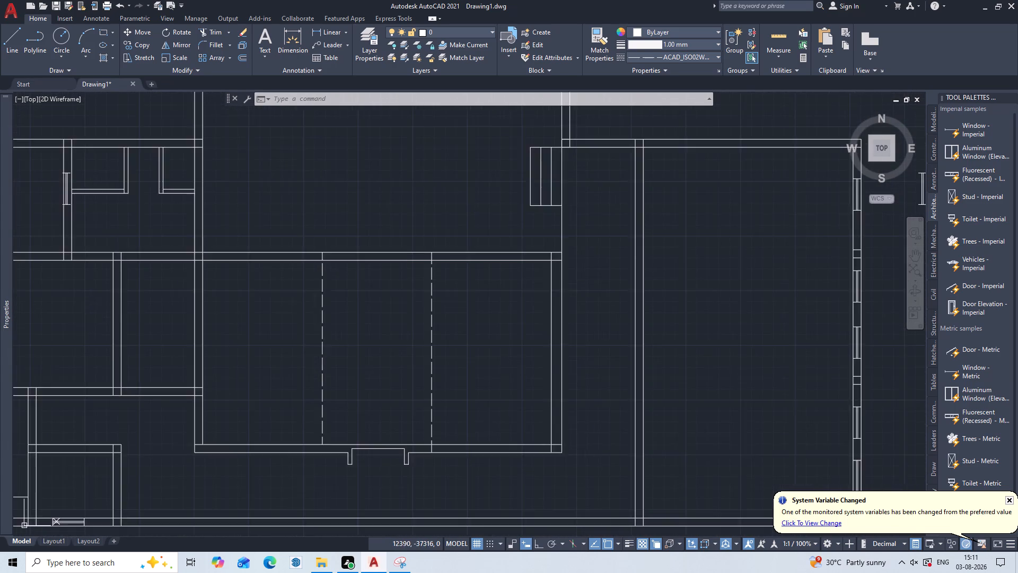
scroll(689, 392, "up", 2)
scroll(689, 392, "down", 2)
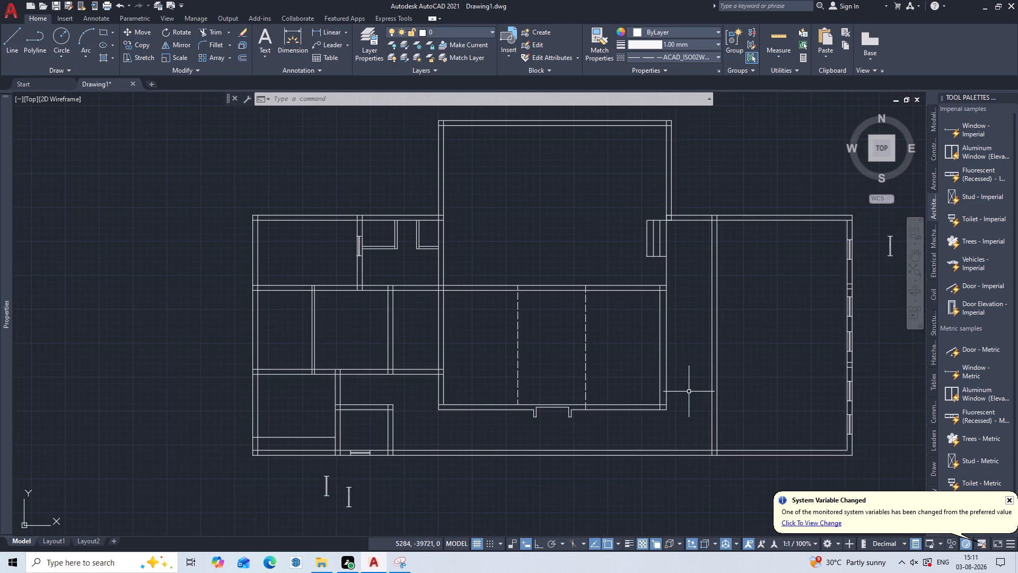
Set the current linetype to ByLayer.
middle_click_drag(602, 419, 777, 396)
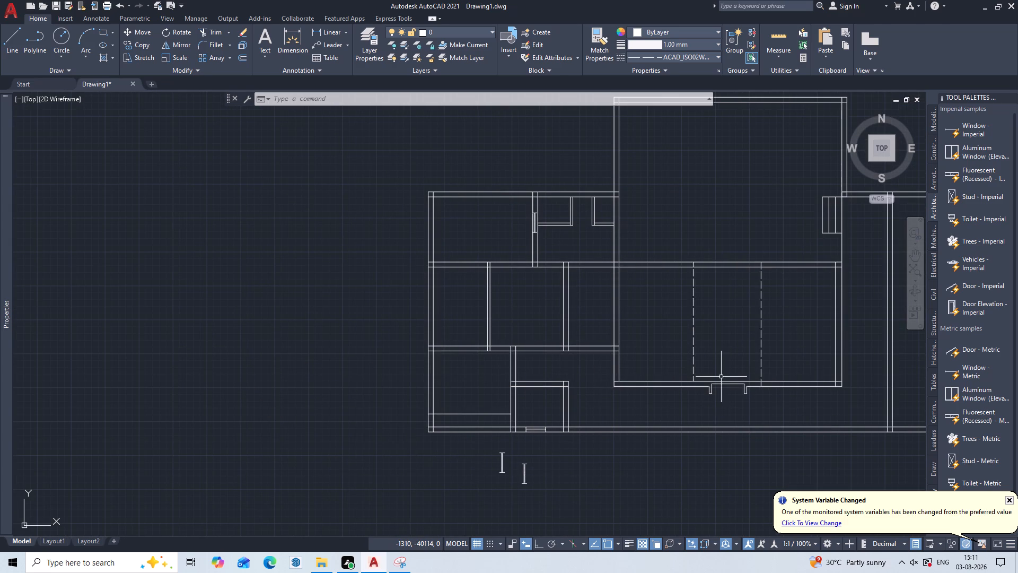
left_click(705, 59)
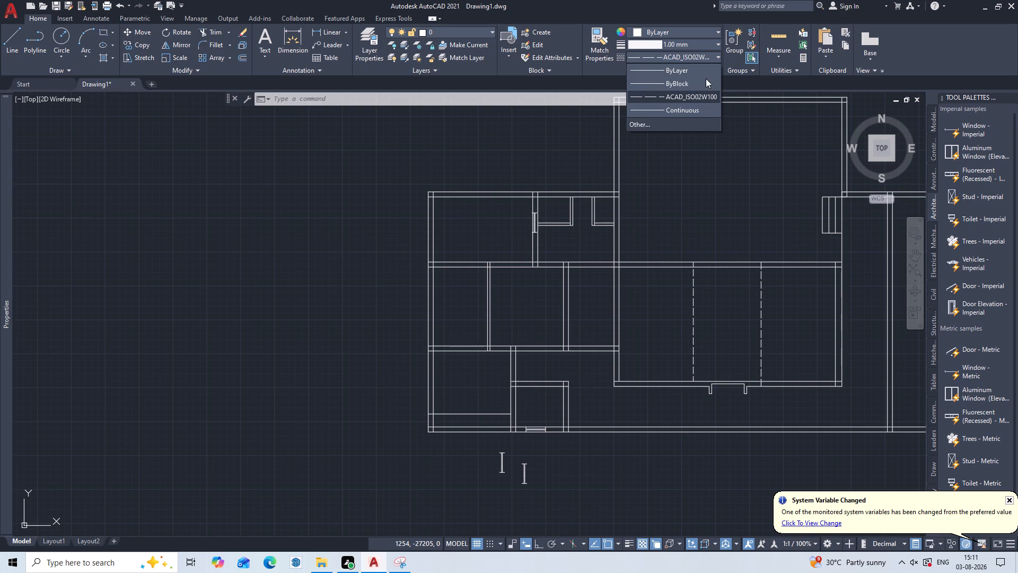
left_click(713, 69)
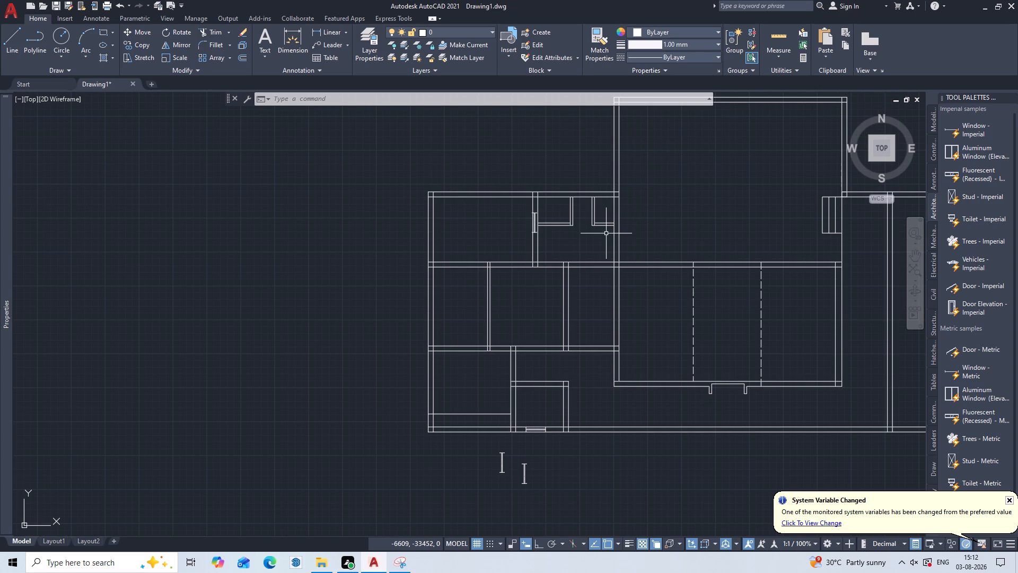
Move the grouped window symbol from the upper-left room's interior partition wall to the empty area outside the left exterior wall.
middle_click_drag(605, 235, 777, 181)
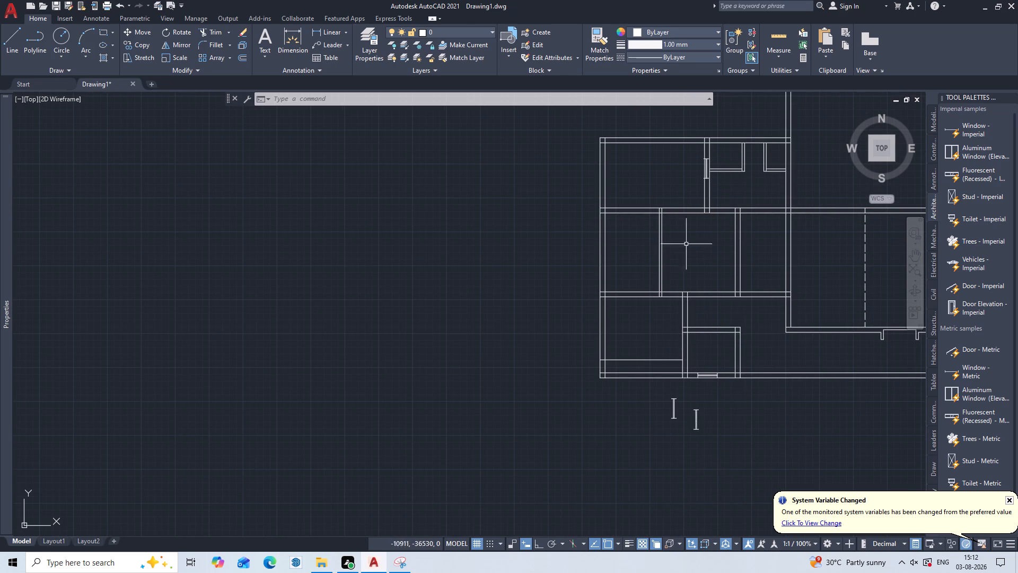
middle_click_drag(710, 172, 724, 238)
scroll(714, 235, "up", 3)
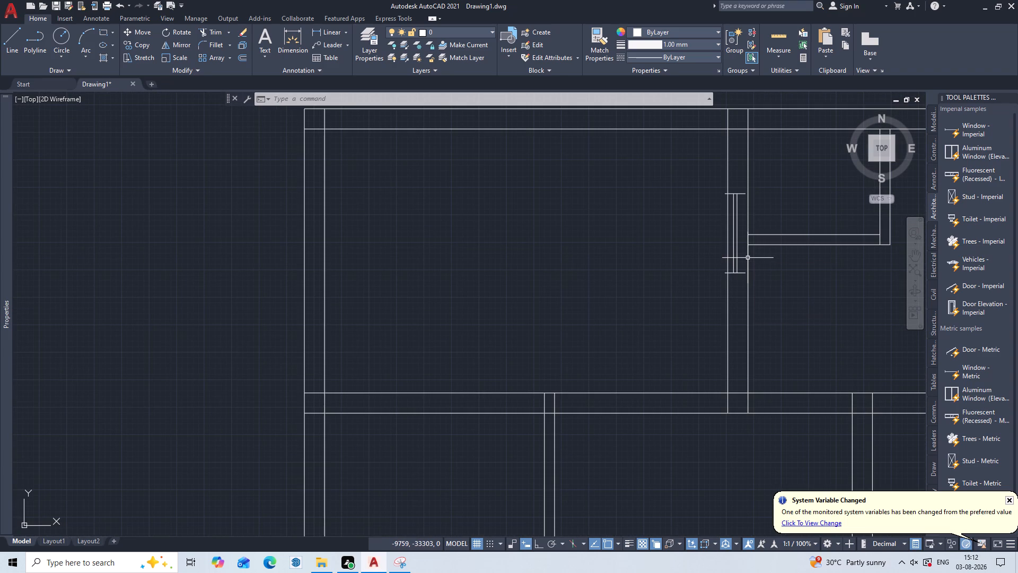
key("m")
key("Return")
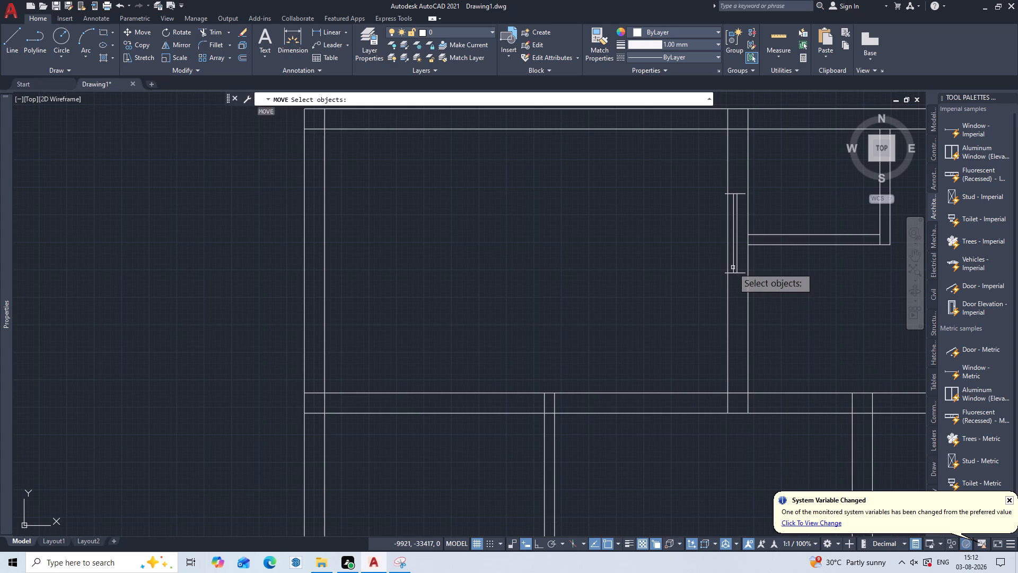
left_click(733, 267)
key("Return")
double_click(741, 275)
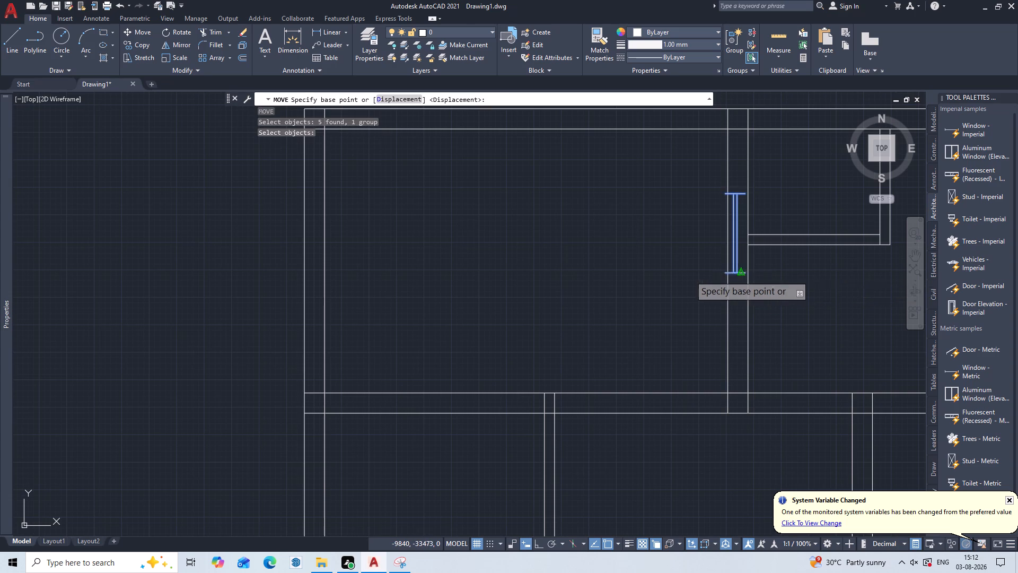
scroll(654, 291, "down", 1)
middle_click_drag(654, 291, 663, 332)
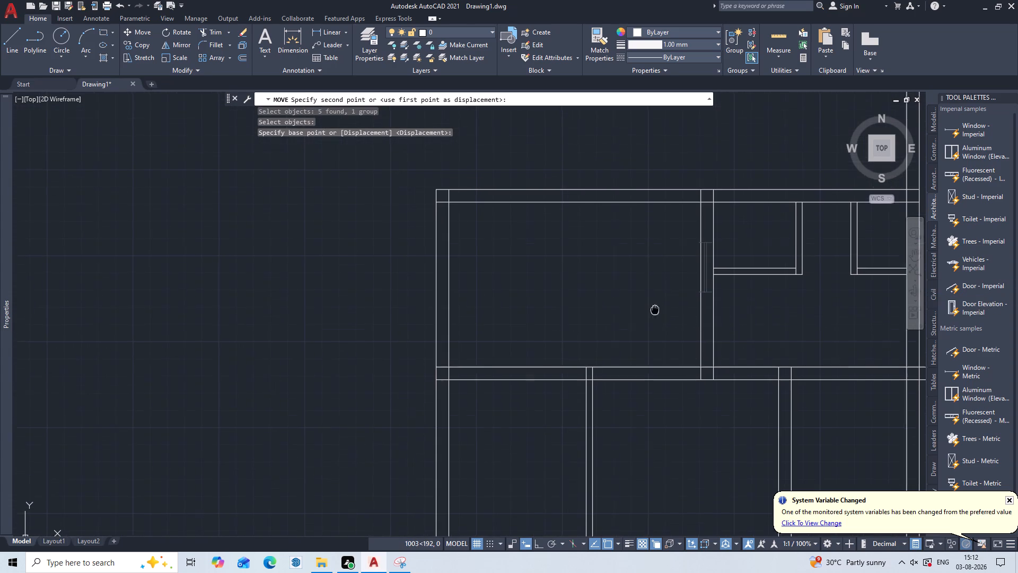
middle_click_drag(663, 332, 1017, 390)
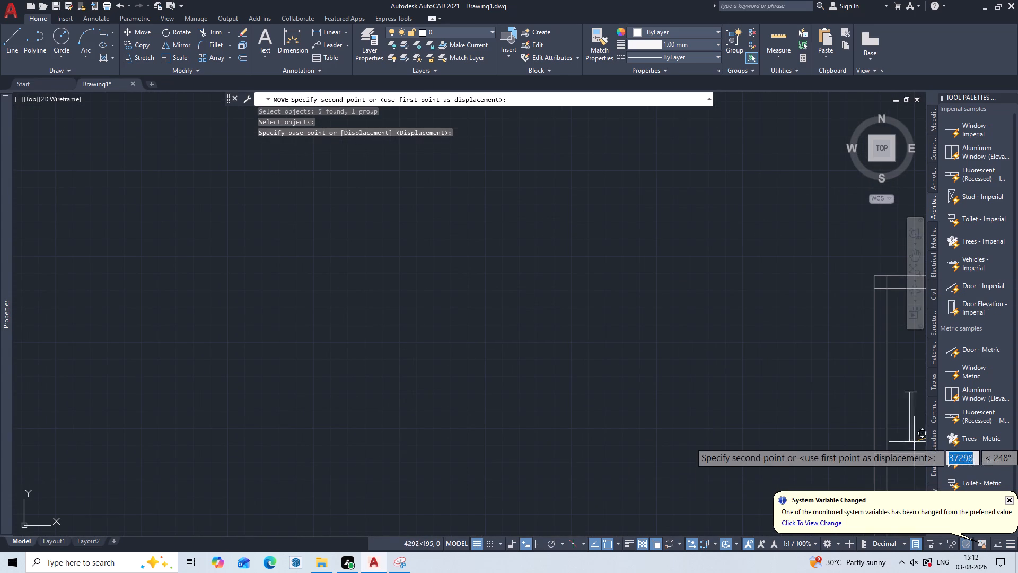
middle_click(793, 350)
triple_click(793, 350)
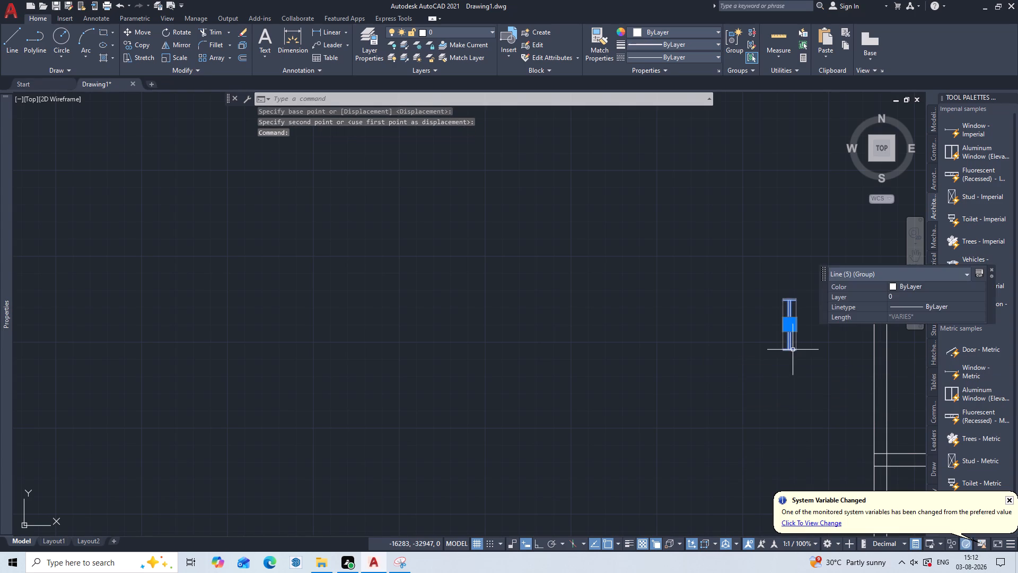
key("Escape")
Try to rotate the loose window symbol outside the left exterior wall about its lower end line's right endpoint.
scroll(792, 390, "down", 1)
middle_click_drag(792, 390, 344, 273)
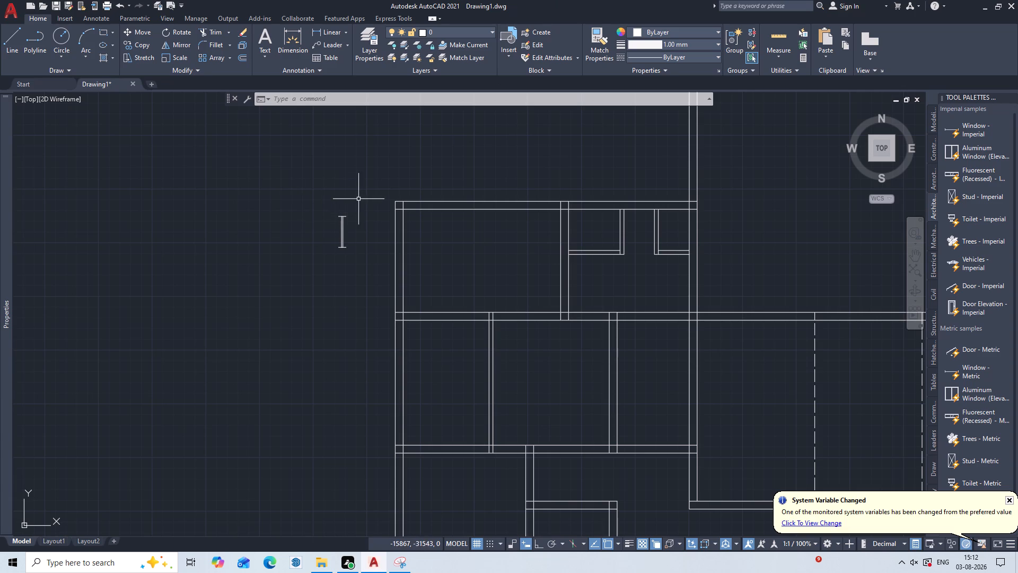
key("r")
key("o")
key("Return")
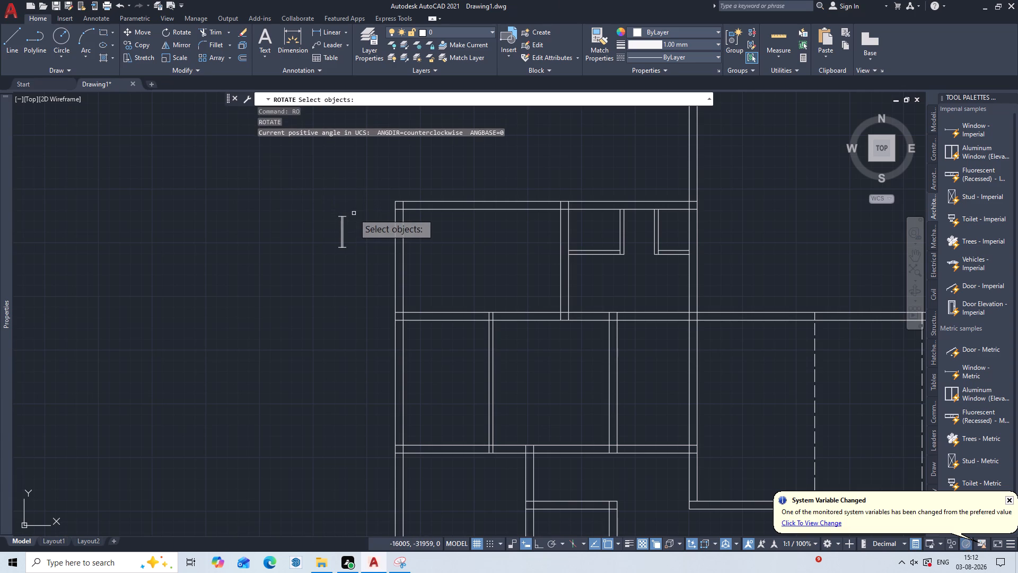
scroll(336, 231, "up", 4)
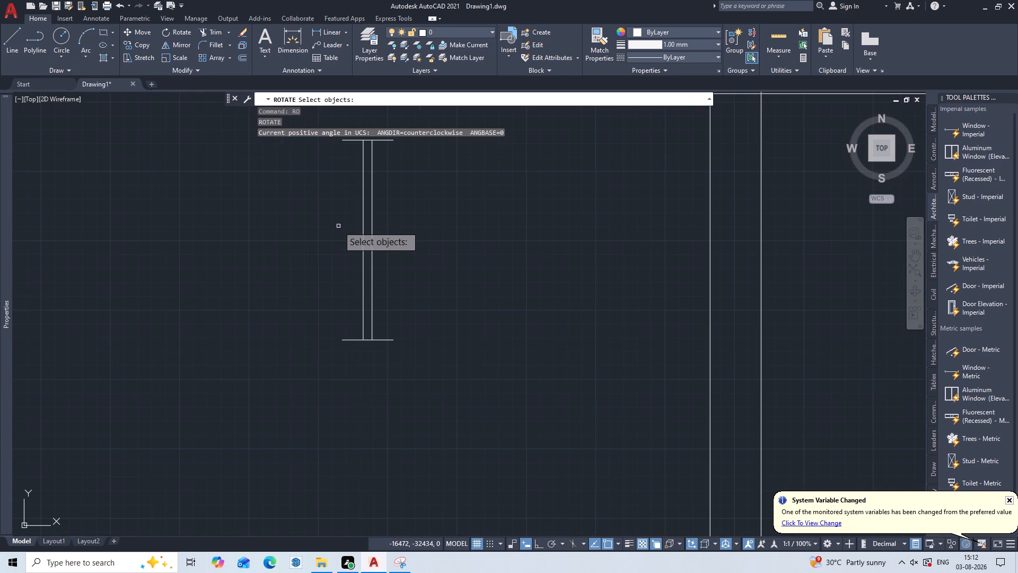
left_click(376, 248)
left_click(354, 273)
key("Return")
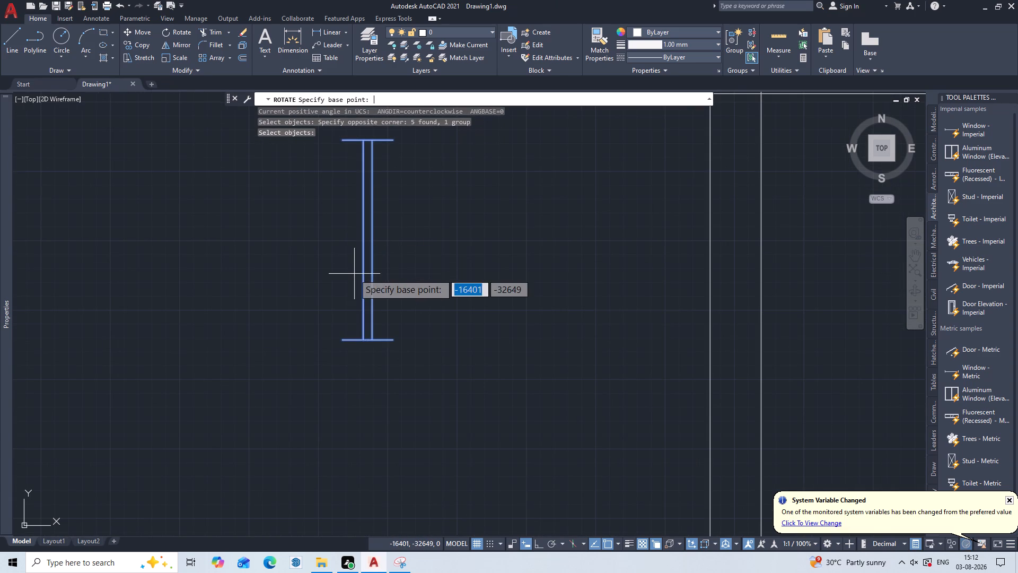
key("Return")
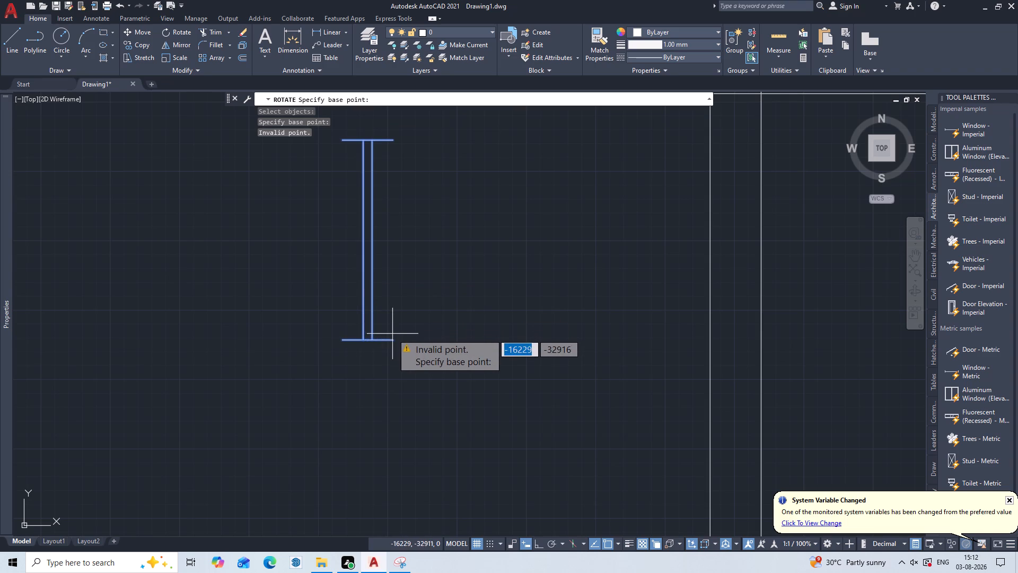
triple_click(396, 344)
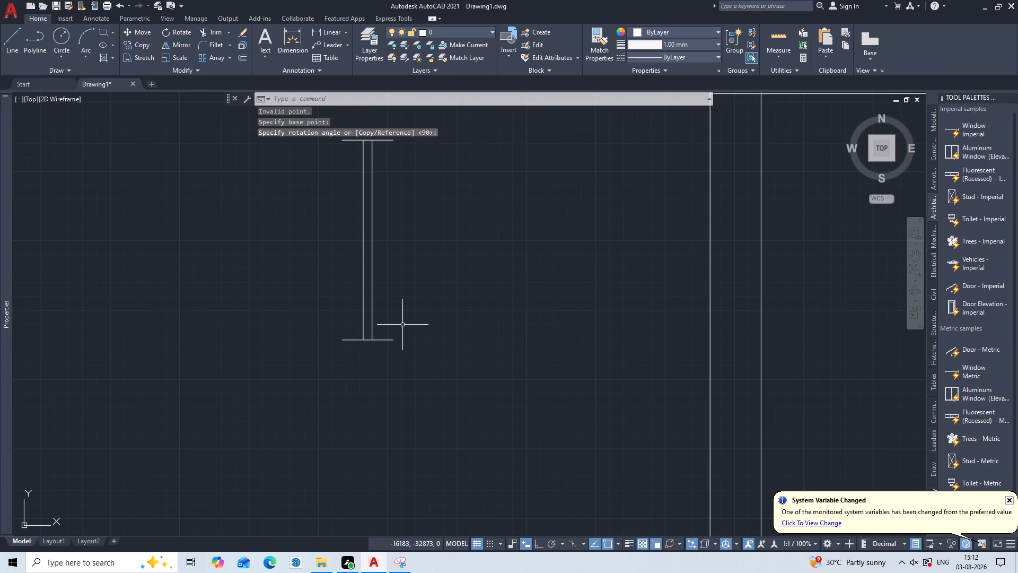
Rotate the loose window symbol 90 degrees to horizontal about its lower end line's right endpoint, with Ortho on.
type("RO")
key("Return")
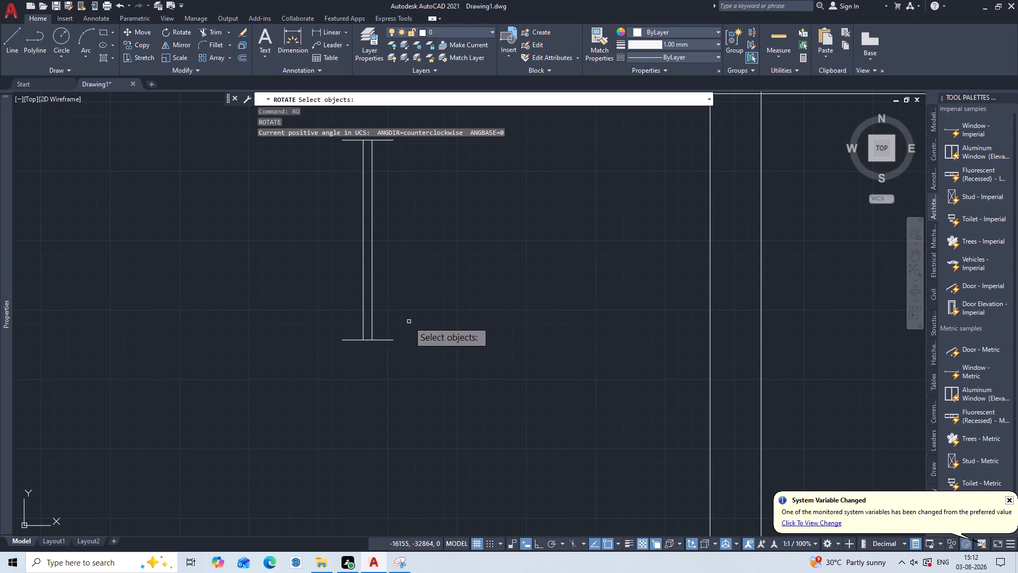
left_click(387, 323)
left_click_drag(353, 350, 353, 345)
key("Return")
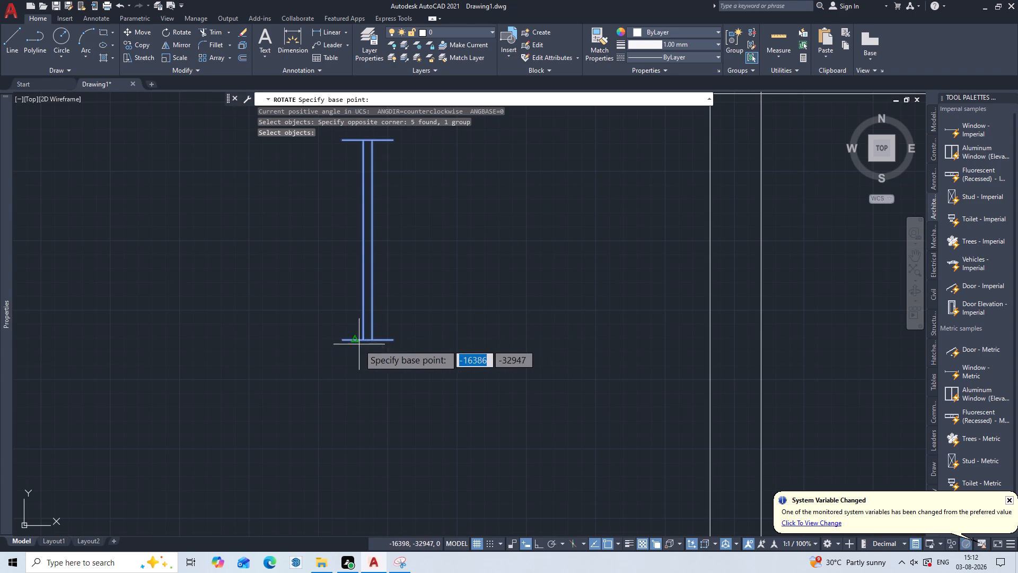
double_click(396, 335)
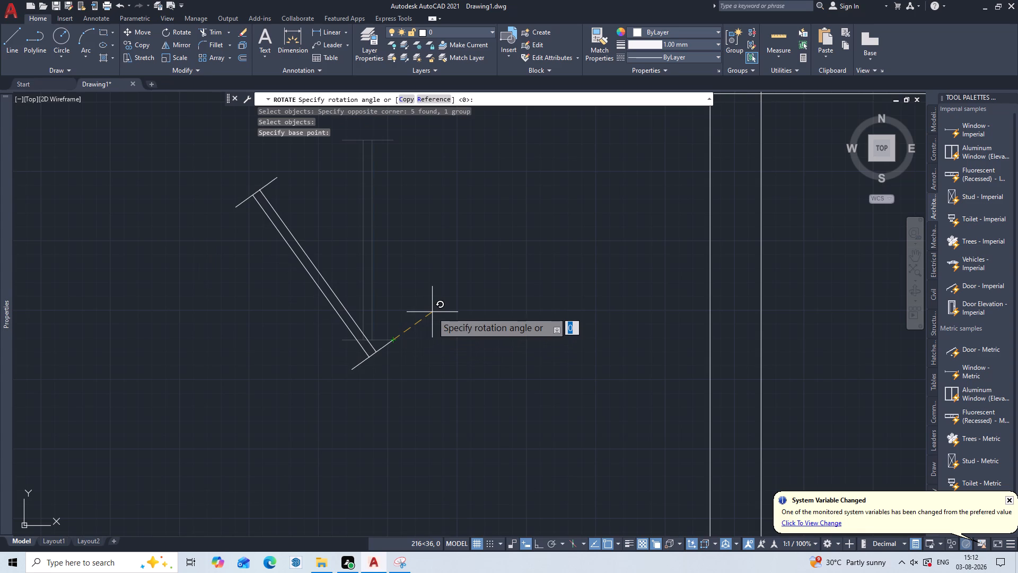
key("F8")
left_click(403, 282)
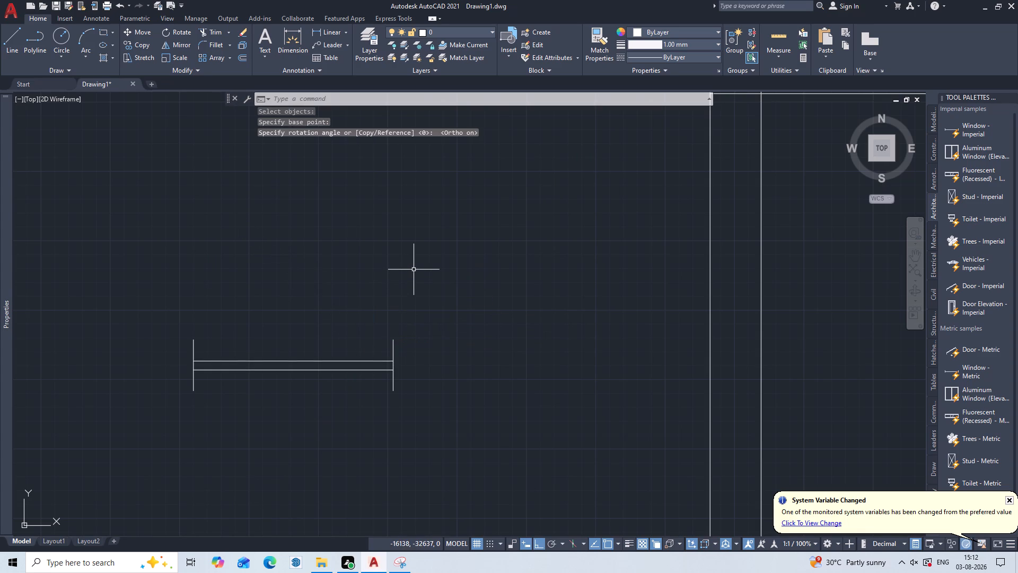
key("Escape")
Copy the horizontal window symbol, with Ortho off, into the top exterior wall above the small room adjoining the upper-left room.
scroll(414, 270, "down", 1)
left_click(418, 289)
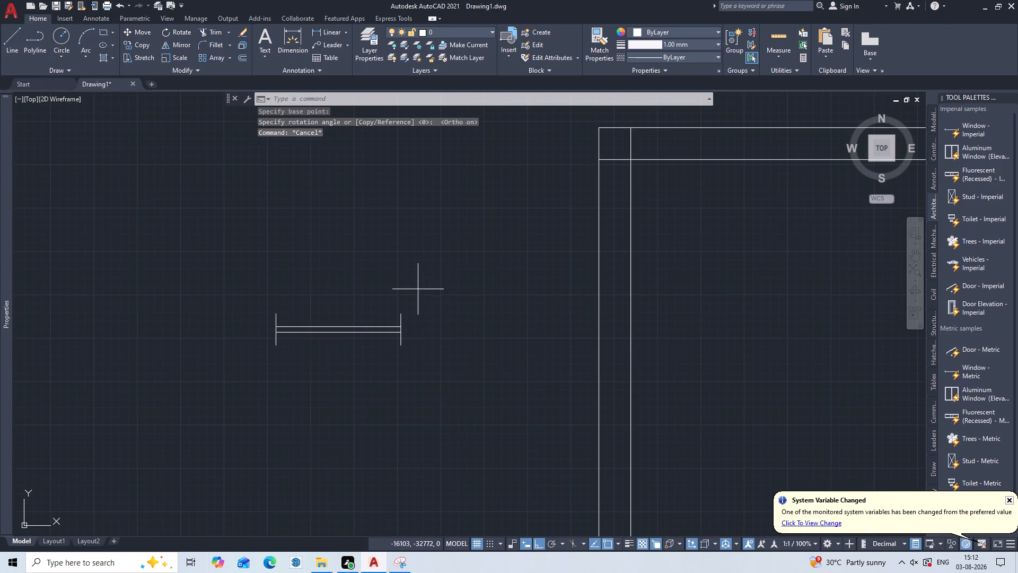
left_click(254, 398)
type("COP")
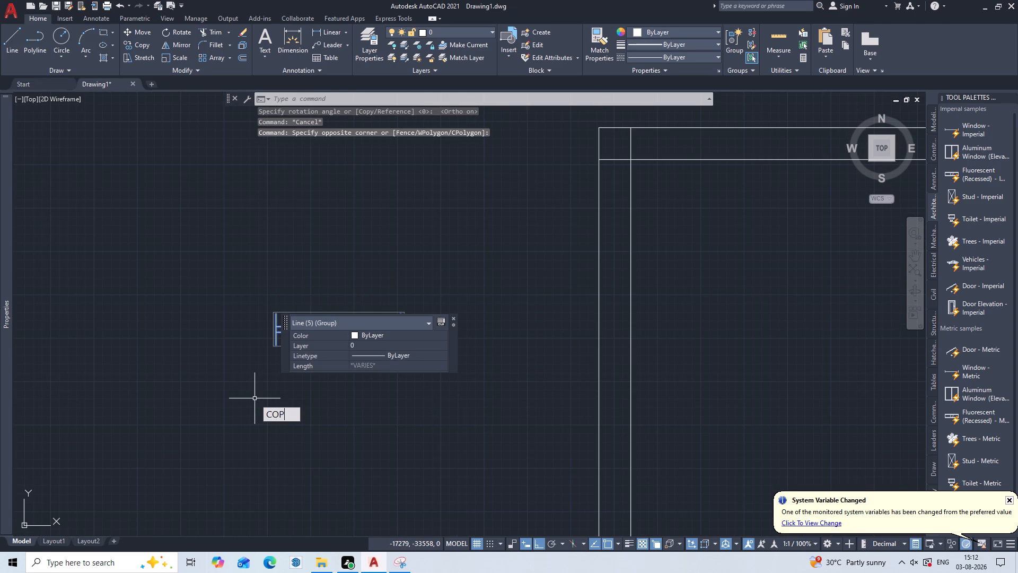
key("Return")
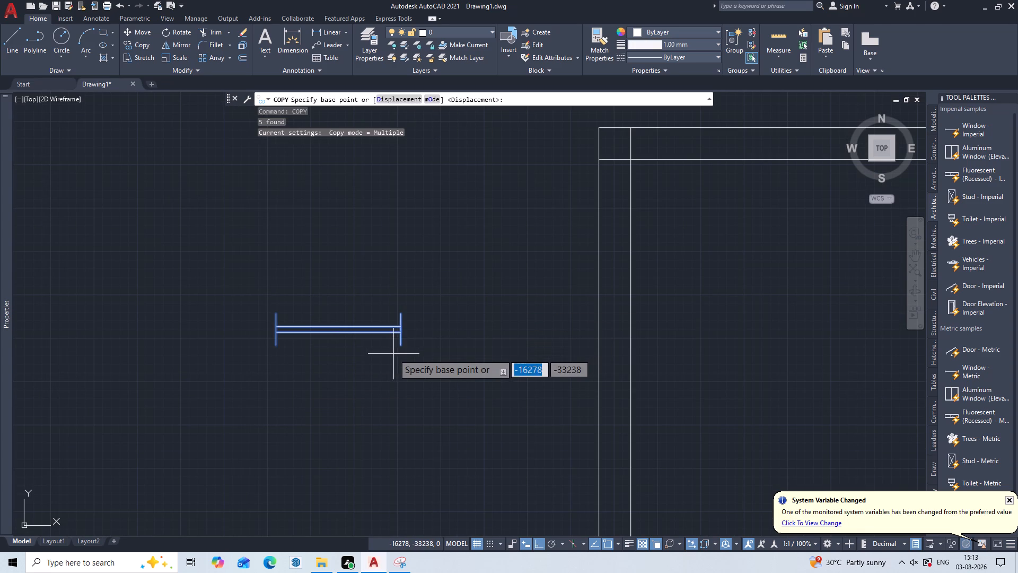
double_click(401, 348)
scroll(586, 253, "down", 1)
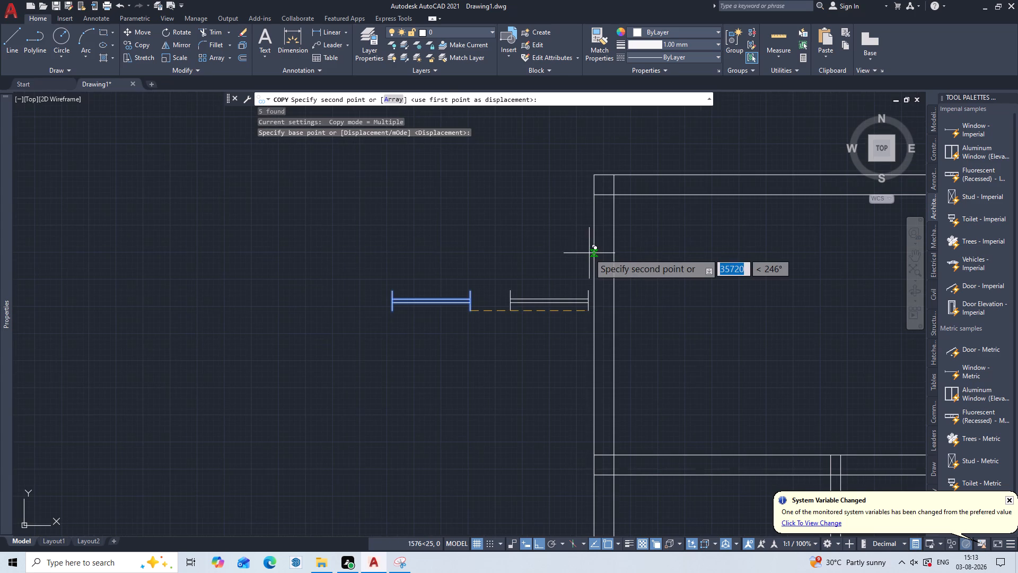
key("F8")
scroll(589, 253, "down", 1)
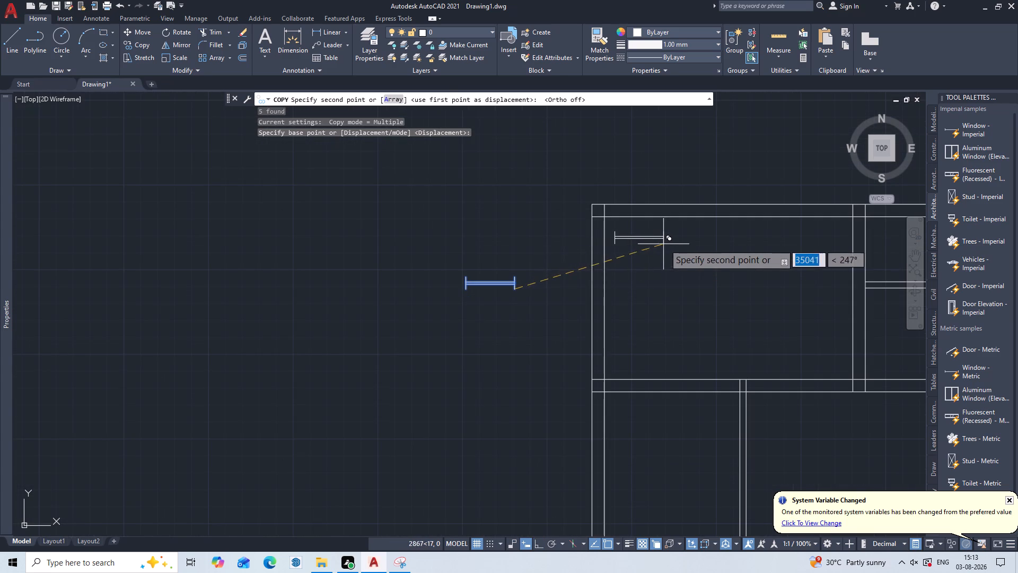
middle_click_drag(671, 245, 319, 318)
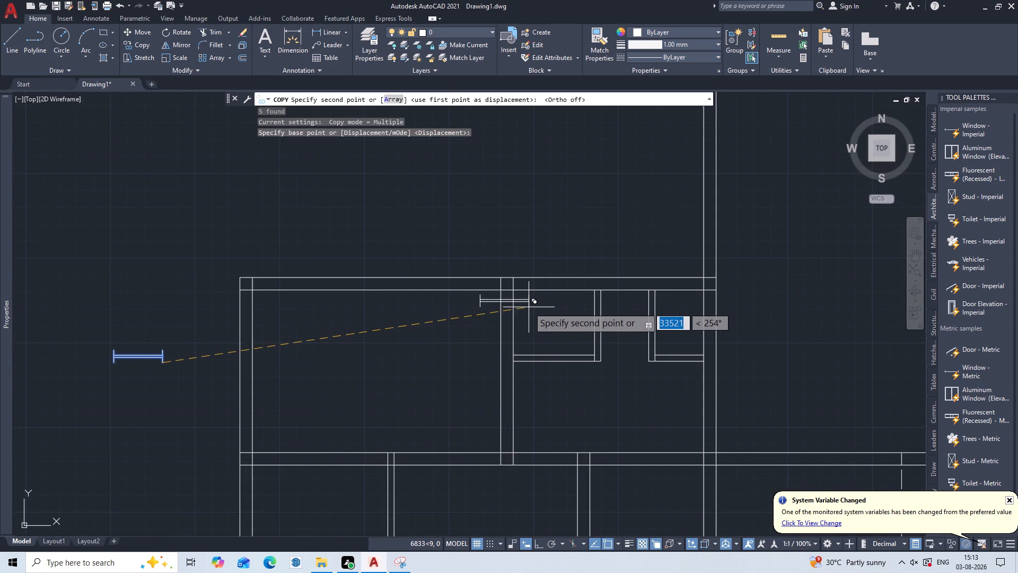
scroll(529, 307, "up", 1)
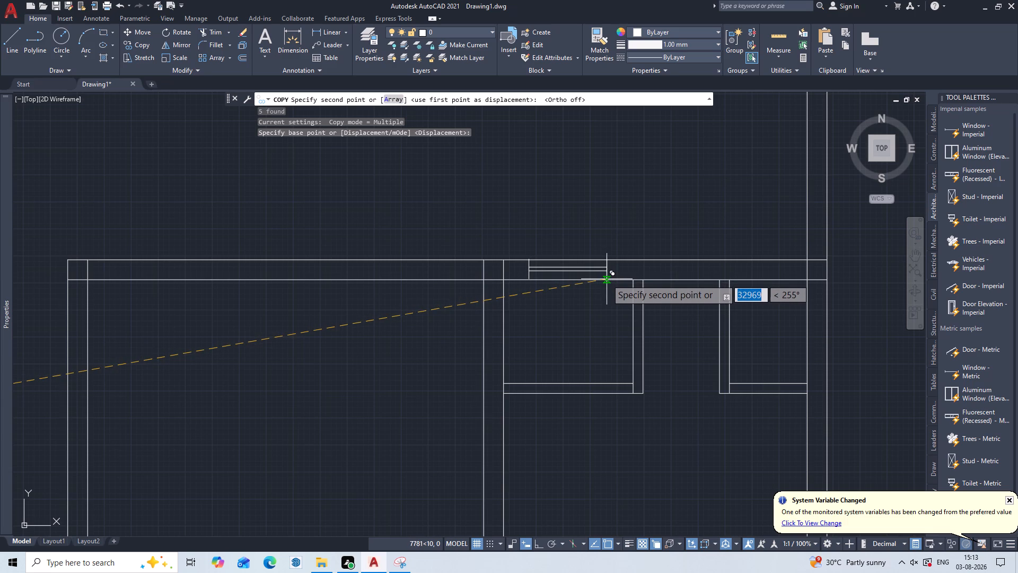
left_click(607, 279)
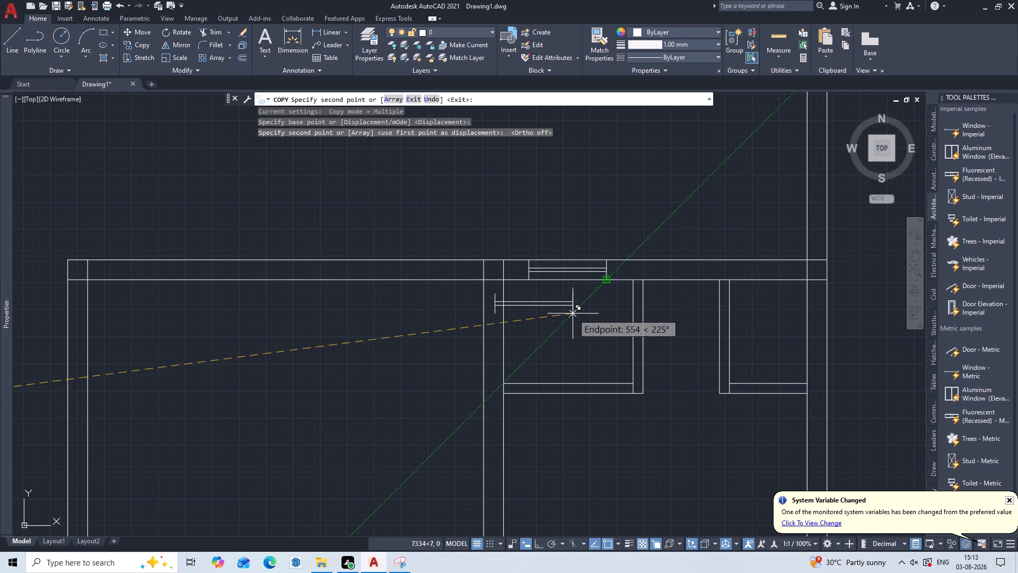
key("Escape")
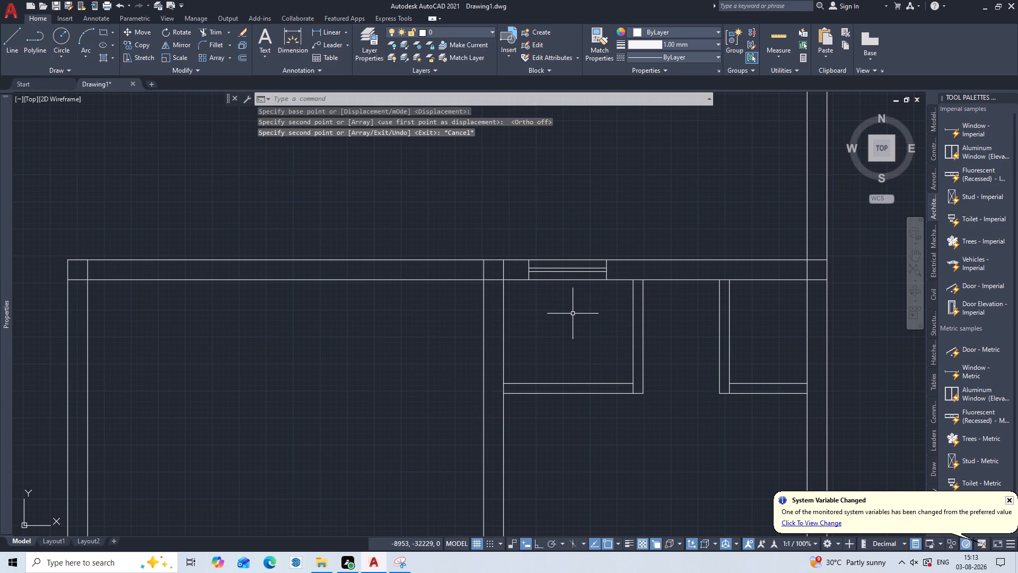
Rotate the loose horizontal window symbol to vertical about its lower-right endpoint, with Ortho on.
middle_click_drag(533, 342, 534, 343)
middle_click_drag(534, 343, 644, 314)
scroll(645, 310, "up", 1)
scroll(509, 349, "down", 2)
middle_click_drag(497, 359, 819, 268)
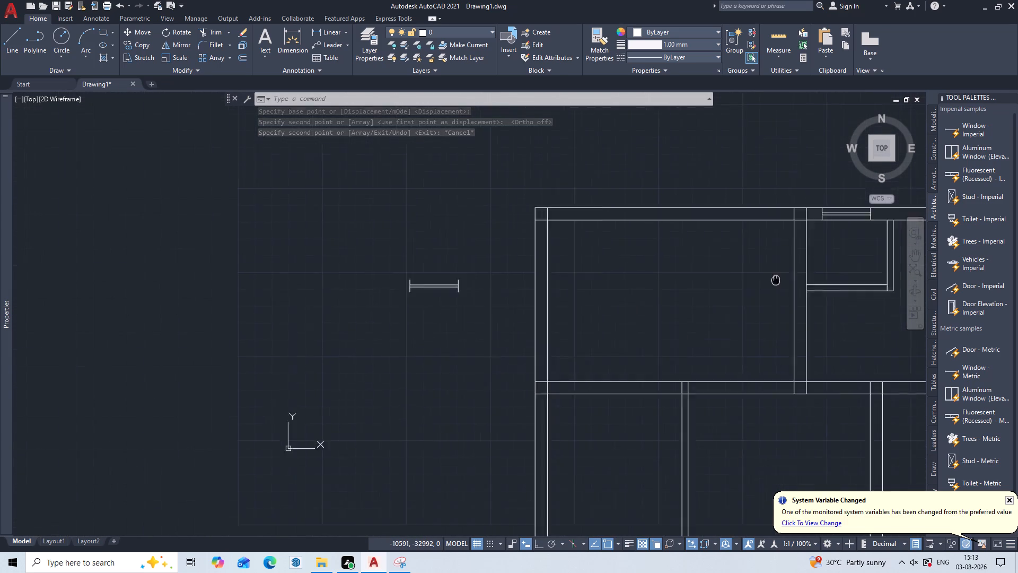
middle_click_drag(819, 268, 834, 262)
scroll(533, 316, "up", 2)
key("r")
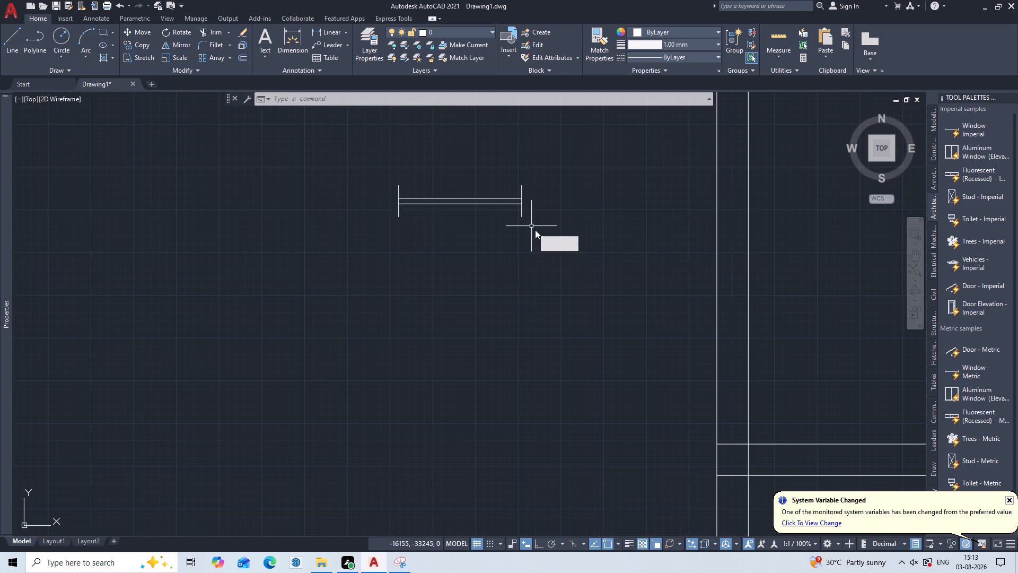
key("o")
key("Return")
left_click(562, 153)
left_click_drag(336, 340, 339, 333)
key("Return")
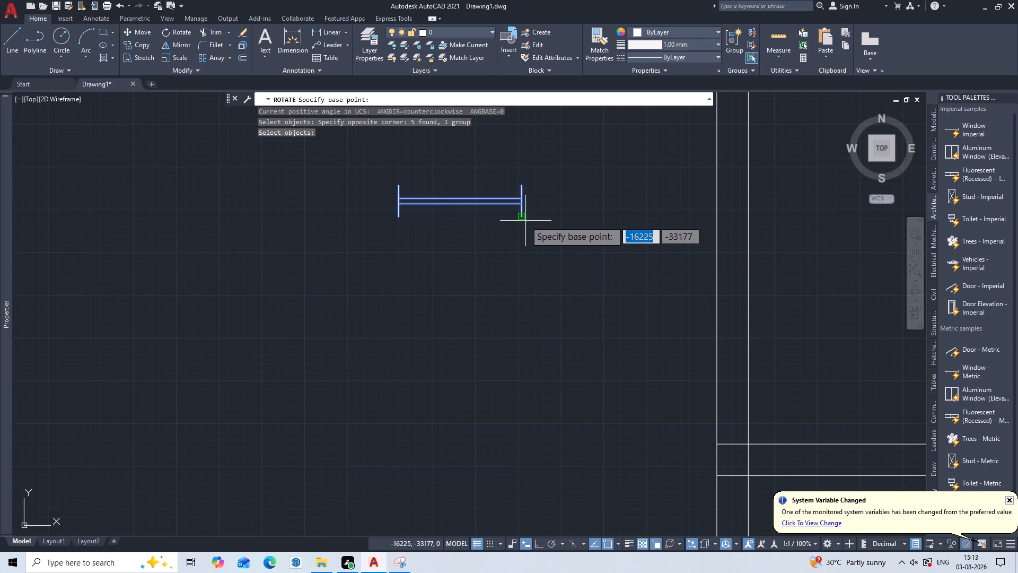
left_click(525, 220)
key("F8")
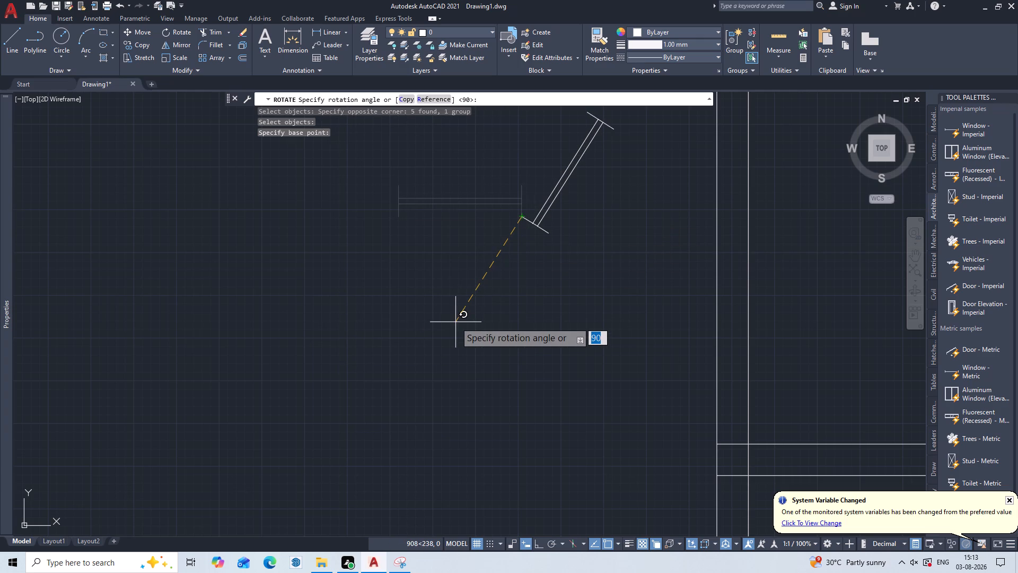
left_click(459, 319)
key("Escape")
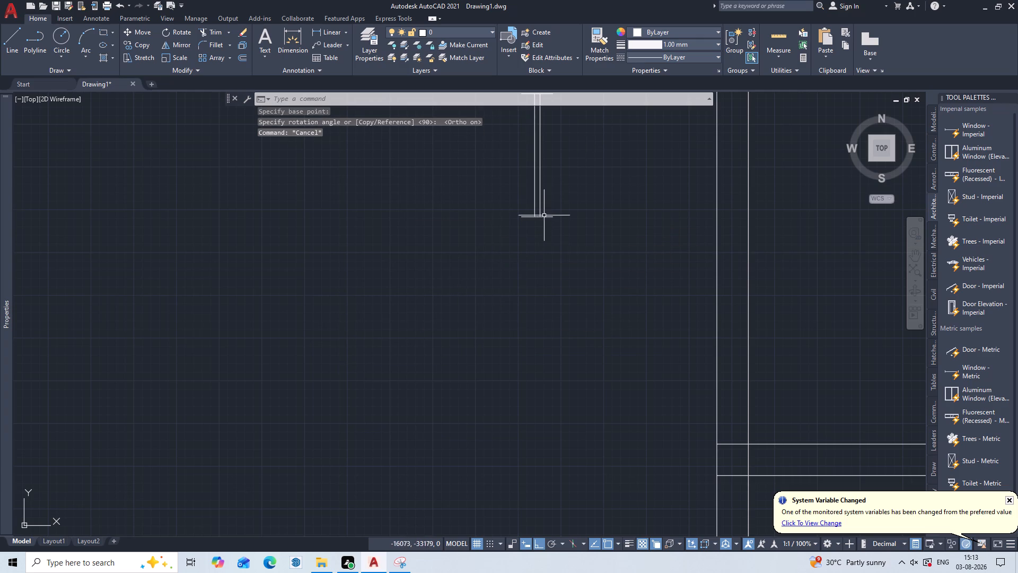
Copy the loose vertical window symbol by its lower-left endpoint, with Ortho off, into the left exterior wall of the upper-left room.
scroll(555, 206, "down", 1)
middle_click_drag(555, 206, 468, 281)
double_click(501, 215)
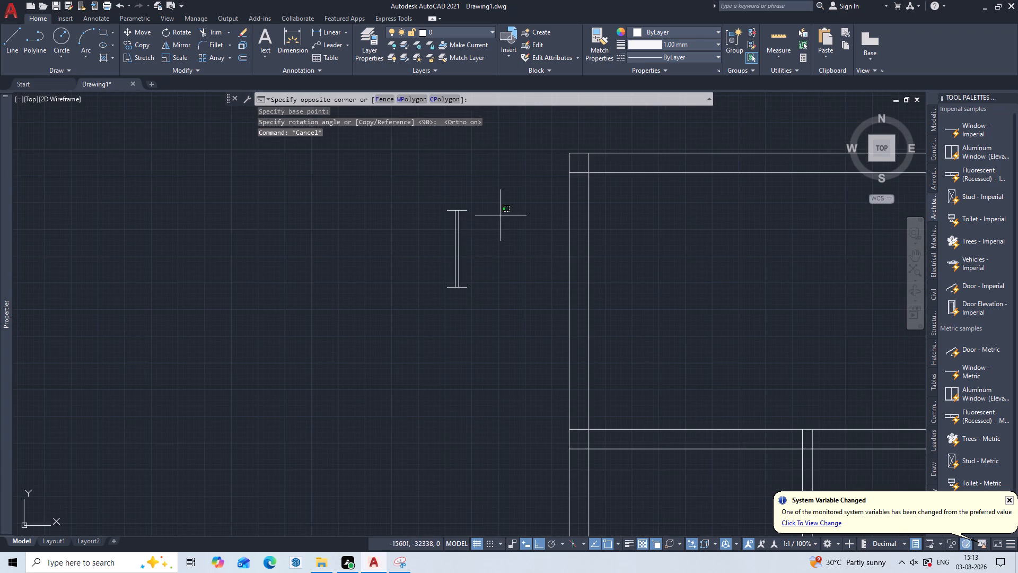
left_click(381, 353)
key("c")
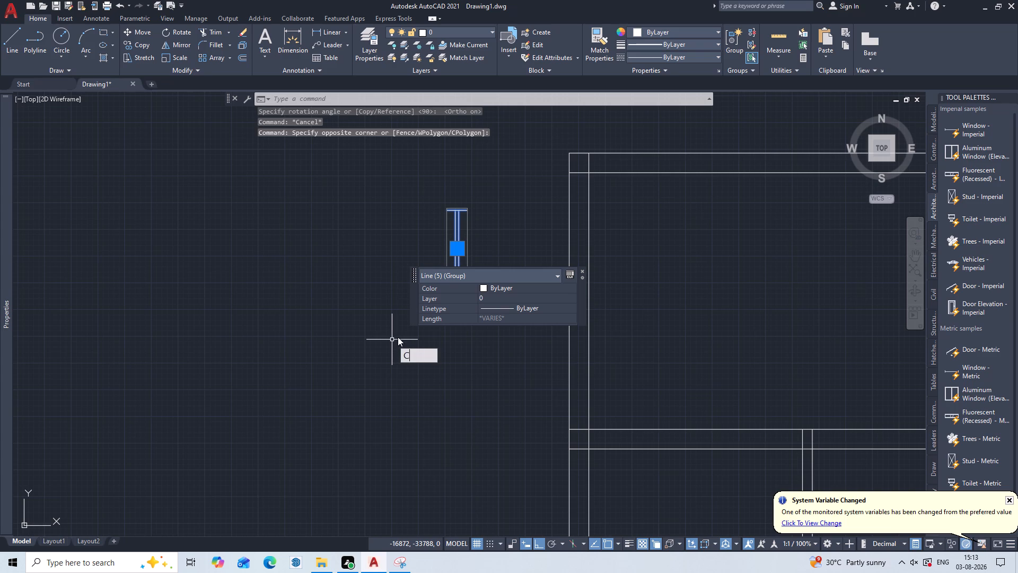
key("o")
key("p")
key("Return")
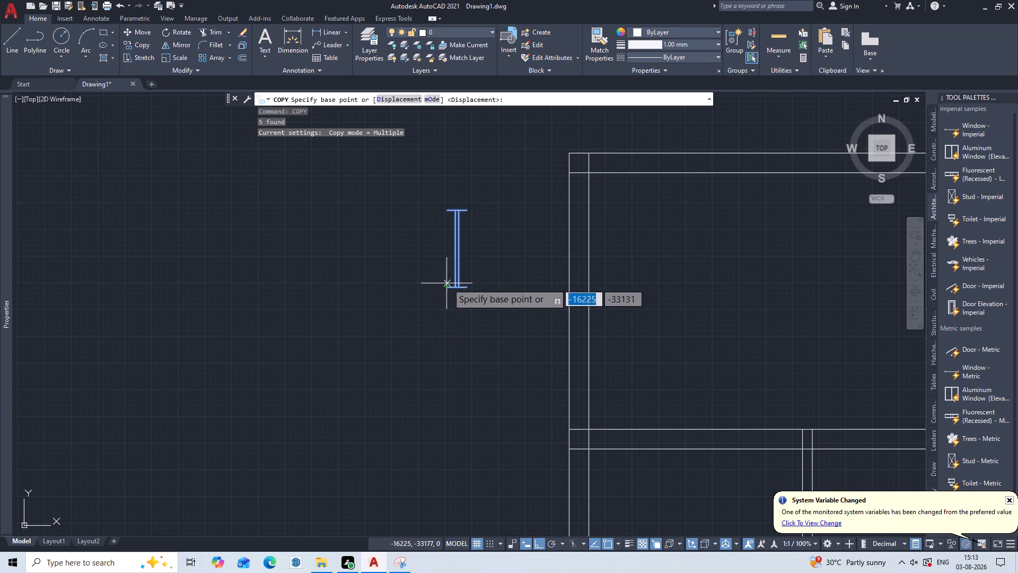
double_click(448, 284)
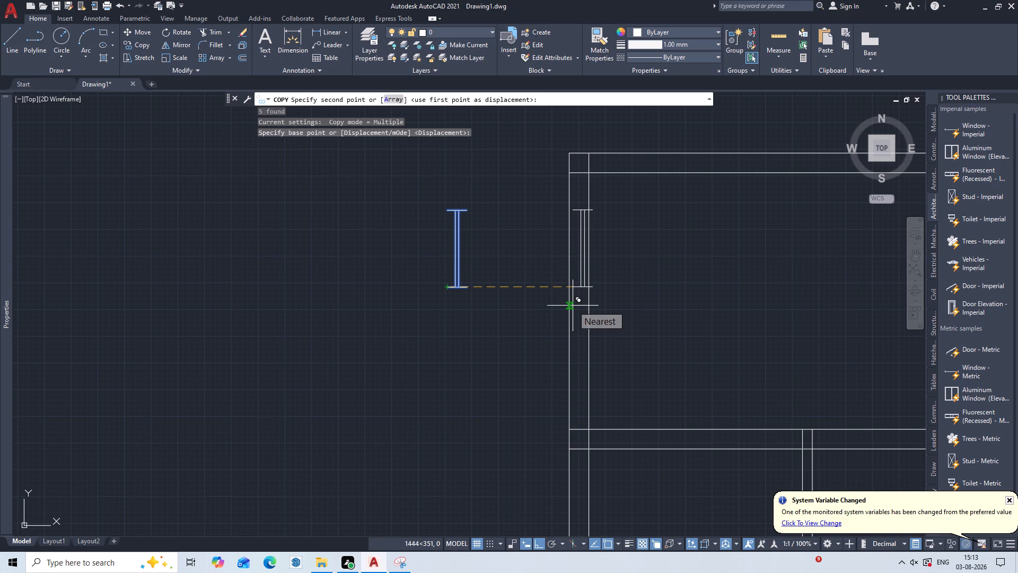
key("F8")
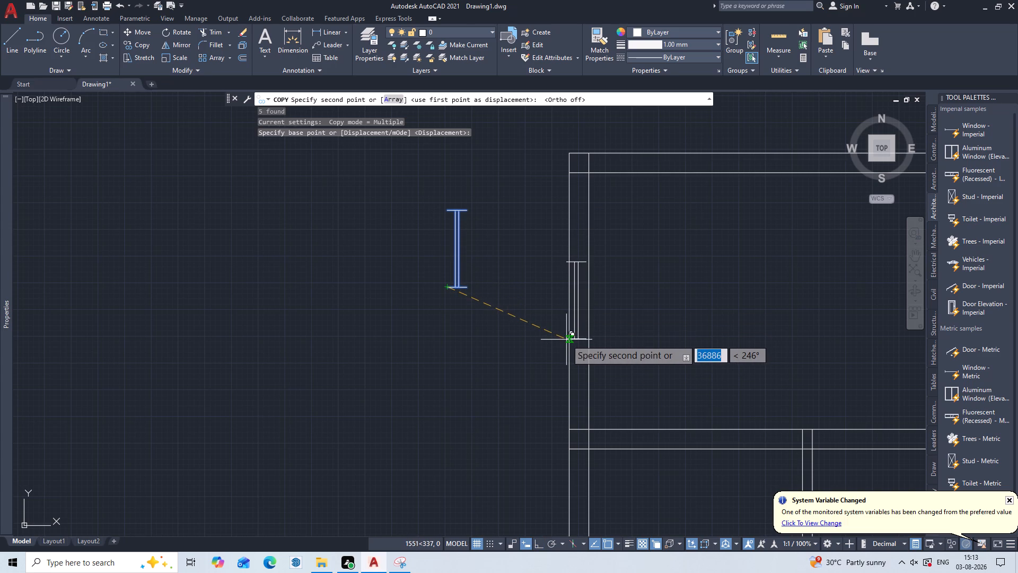
left_click(569, 340)
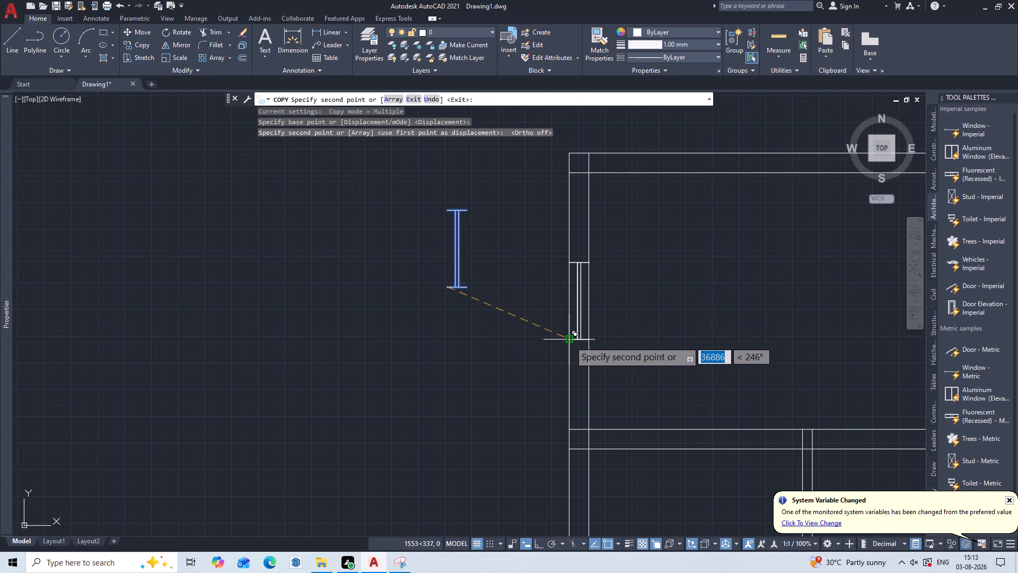
Place another copy of the window symbol in the left exterior wall of the middle-left room.
scroll(600, 379, "down", 2)
middle_click_drag(598, 378, 598, 376)
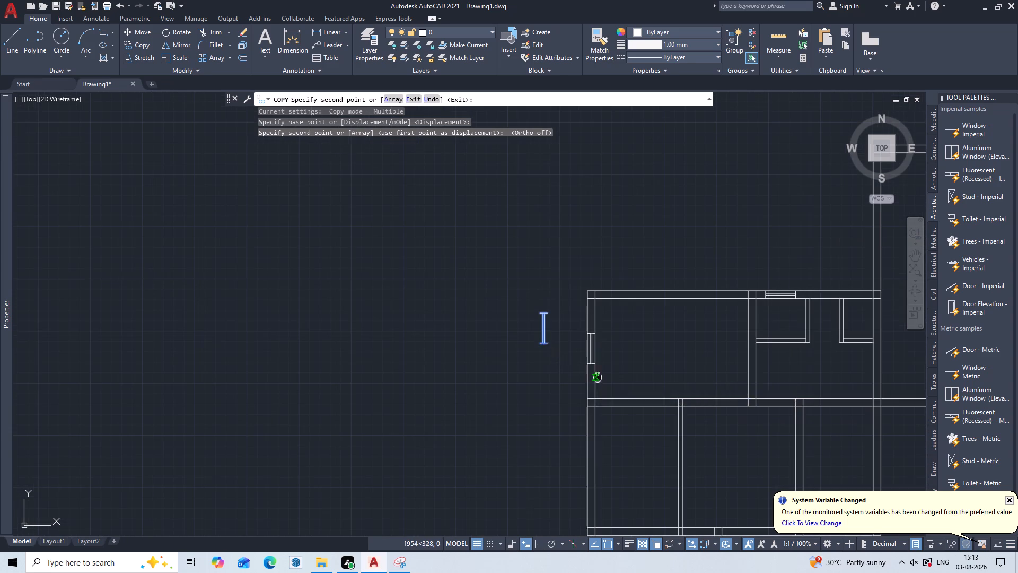
middle_click_drag(598, 376, 572, 301)
scroll(602, 238, "down", 1)
middle_click_drag(571, 343, 552, 282)
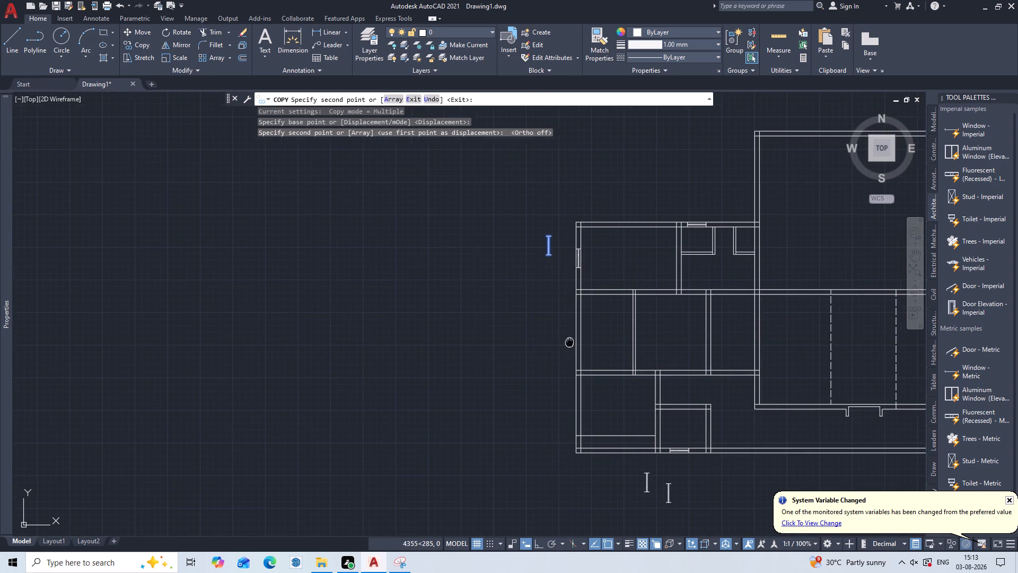
middle_click_drag(552, 282, 550, 270)
scroll(544, 268, "up", 2)
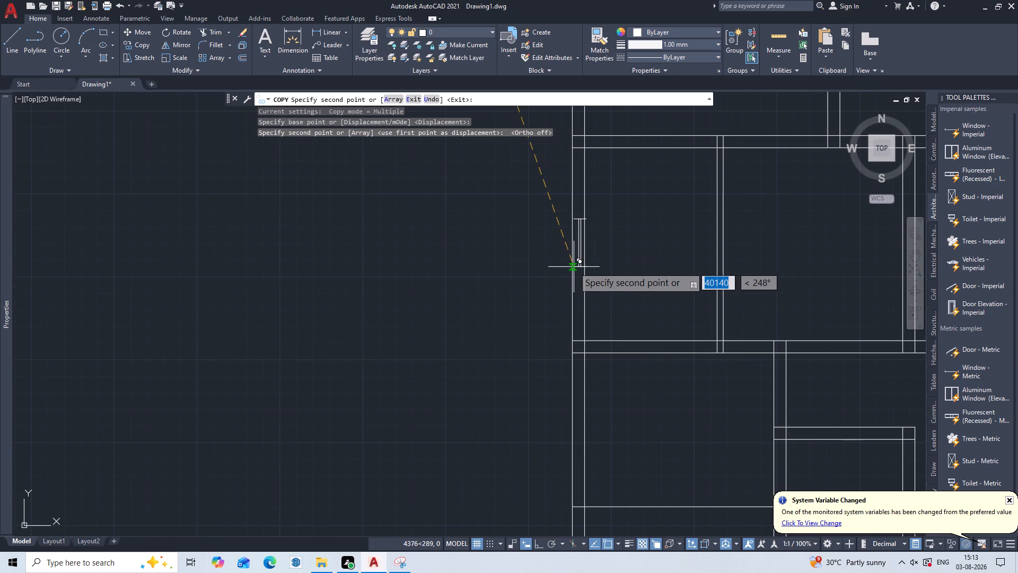
left_click(573, 267)
Place a window copy in the lower-left room's left exterior wall, its base level with the horizontal line above the bottom wall.
scroll(511, 345, "down", 1)
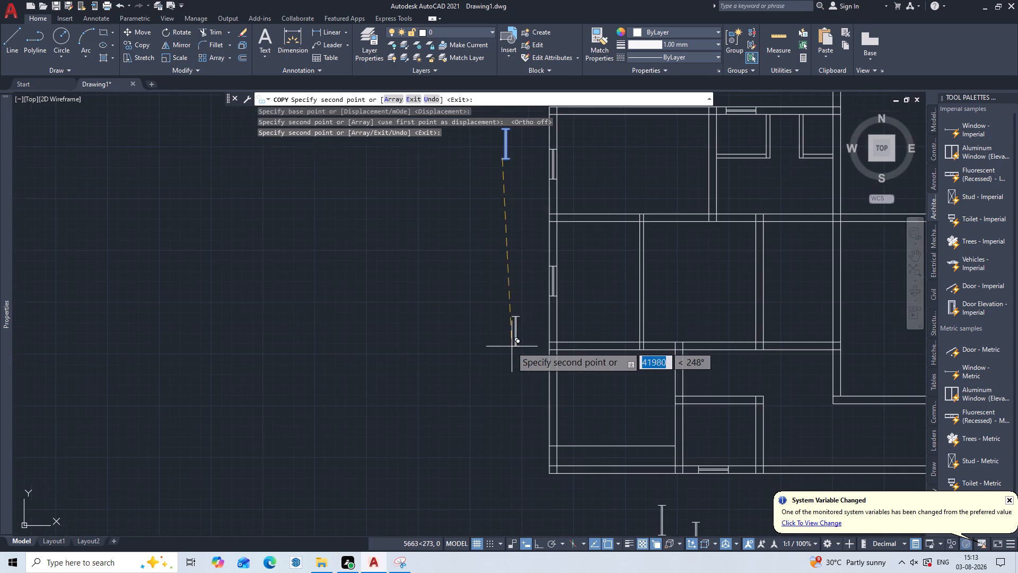
middle_click_drag(515, 348, 527, 259)
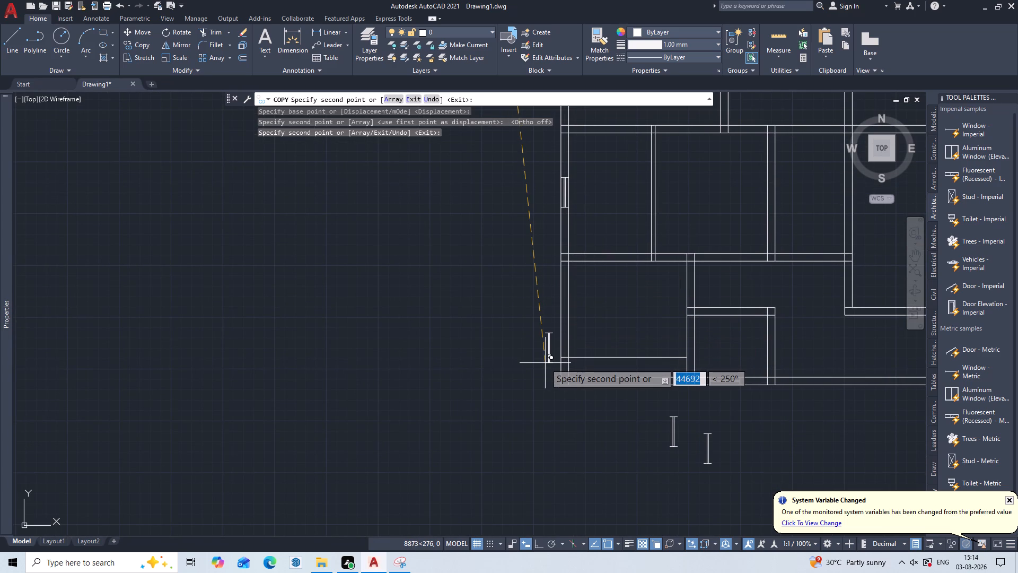
scroll(545, 363, "up", 4)
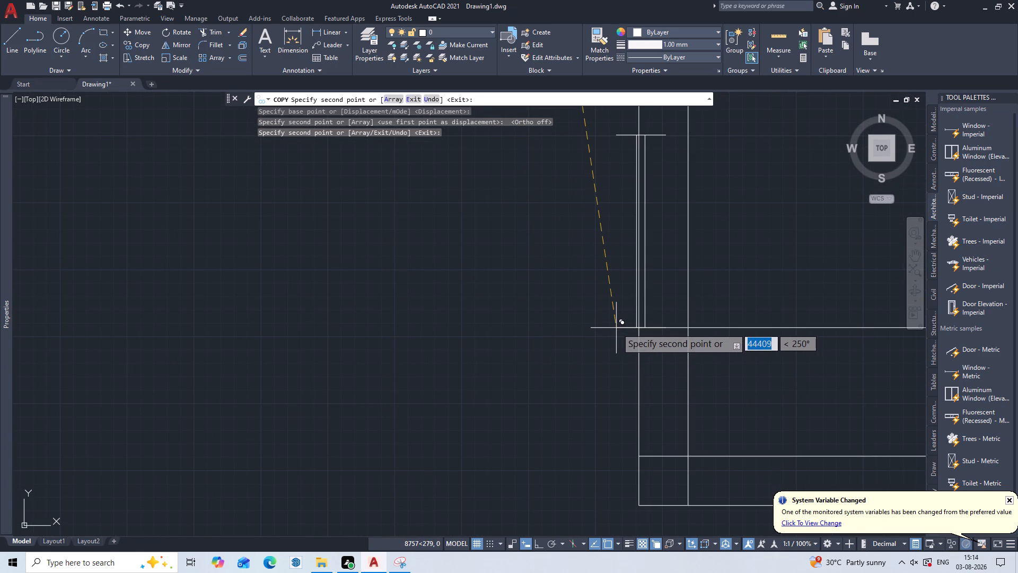
double_click(641, 326)
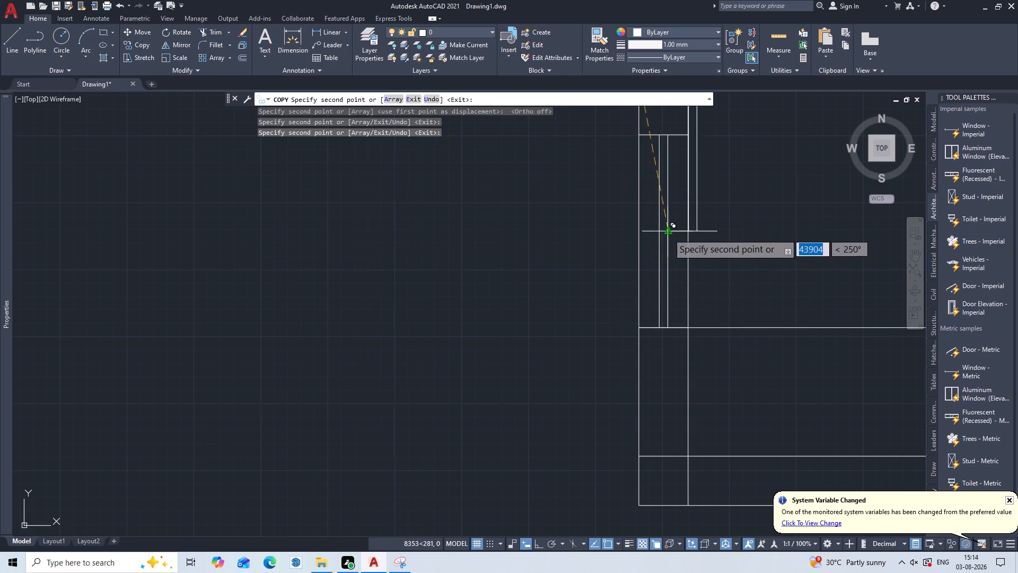
Place a second window copy in the lower-left room's left exterior wall, above the one just placed, and finish copying.
middle_click_drag(668, 233, 584, 534)
scroll(566, 312, "down", 2)
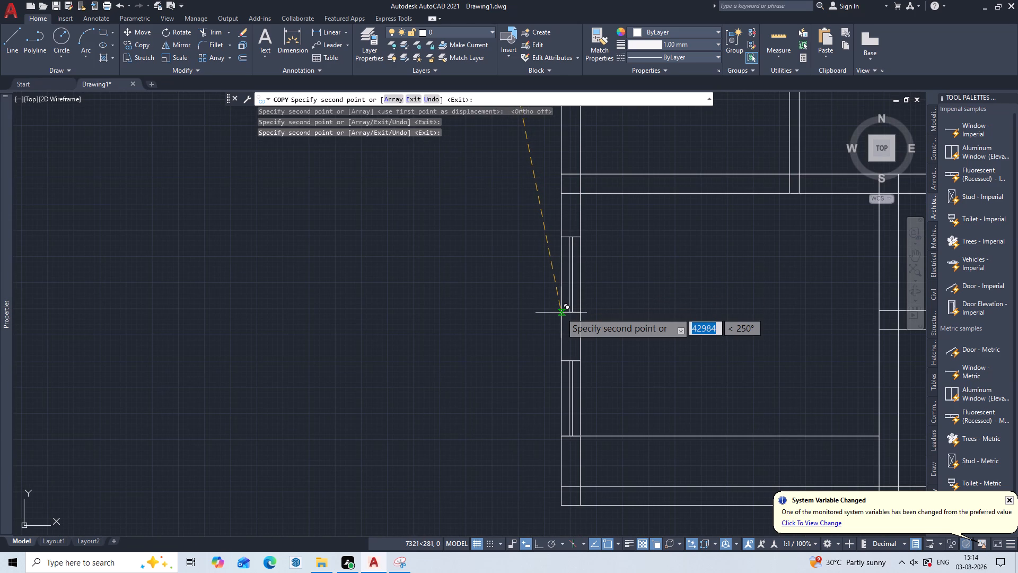
double_click(561, 312)
key("Escape")
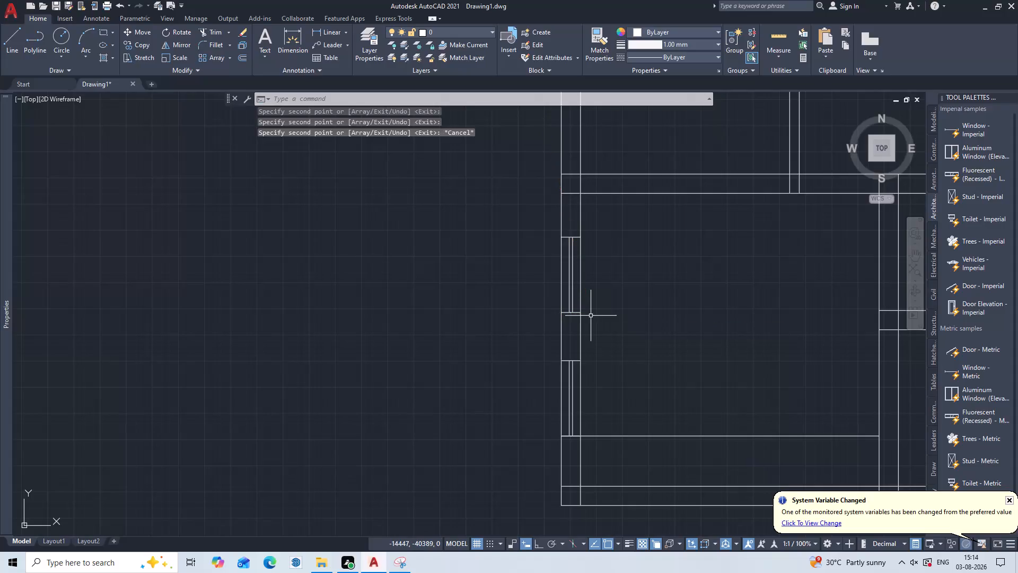
Examine the window placements across the whole floor plan.
scroll(591, 317, "down", 2)
middle_click_drag(591, 317, 287, 345)
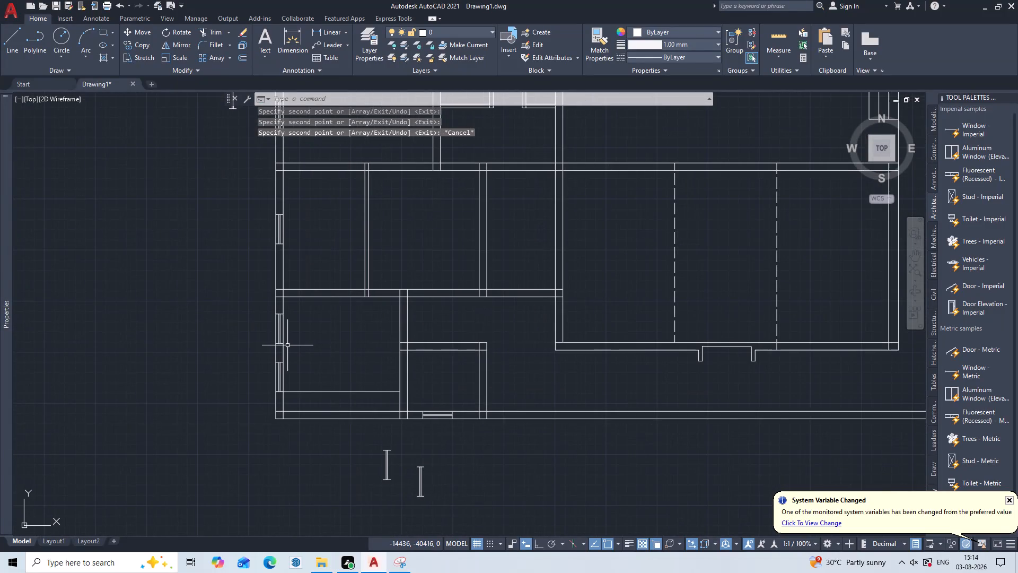
scroll(277, 172, "down", 1)
middle_click_drag(266, 198, 339, 287)
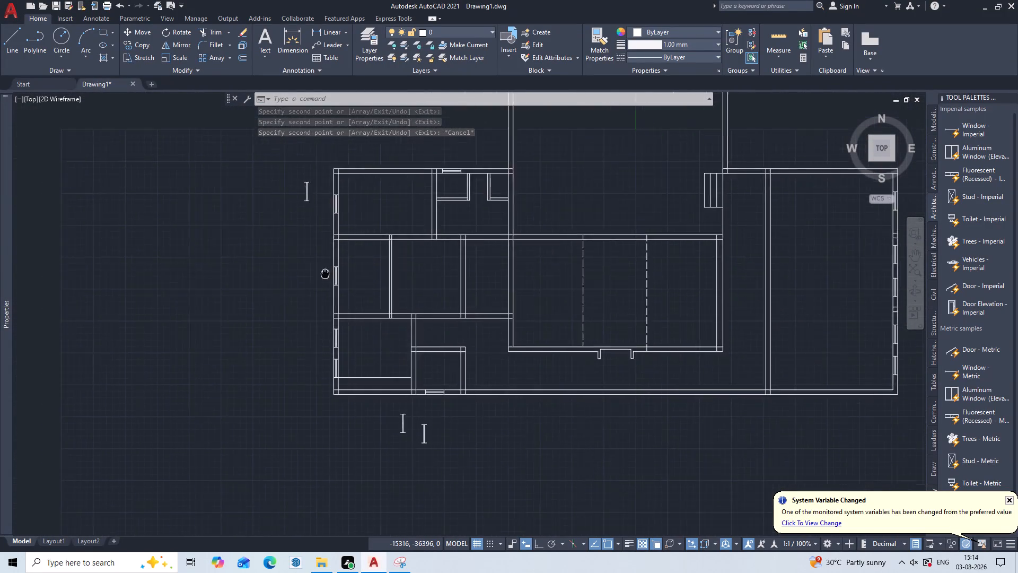
middle_click_drag(339, 287, 354, 301)
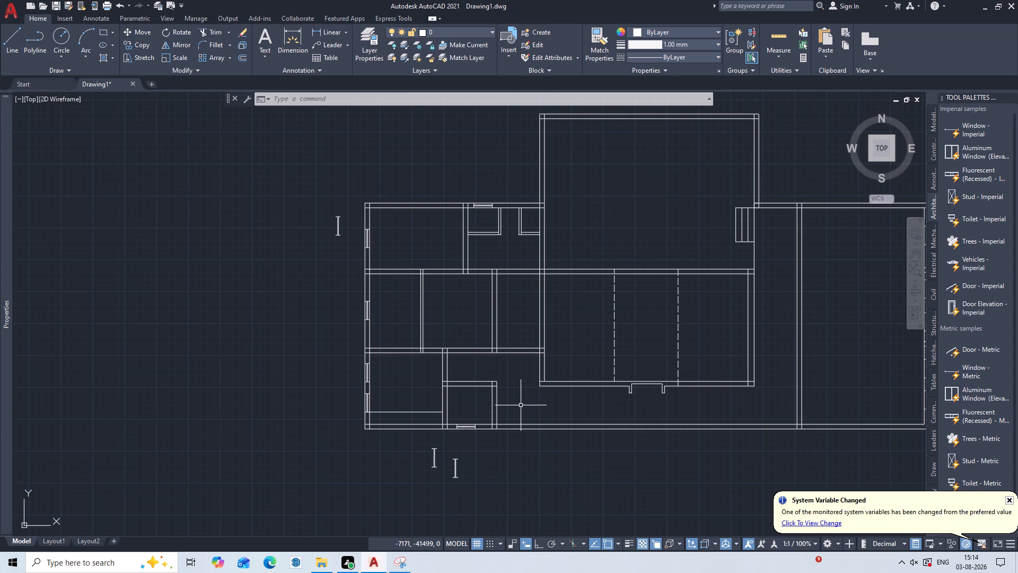
scroll(532, 408, "down", 1)
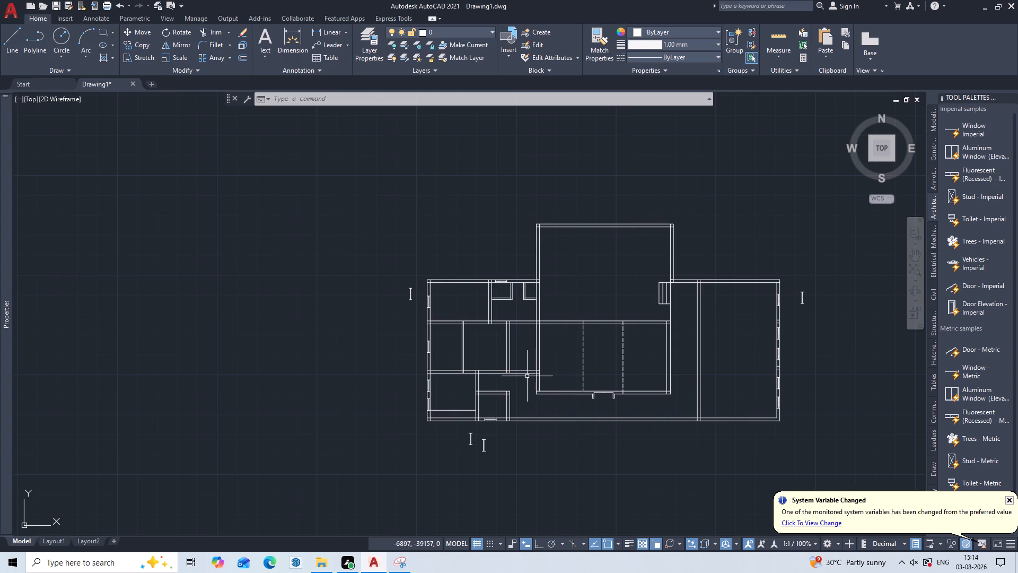
middle_click_drag(508, 368, 674, 302)
With Ortho on, draw a 900 horizontal line below the loose window symbol and a 115 segment upward from its right end.
scroll(555, 289, "up", 1)
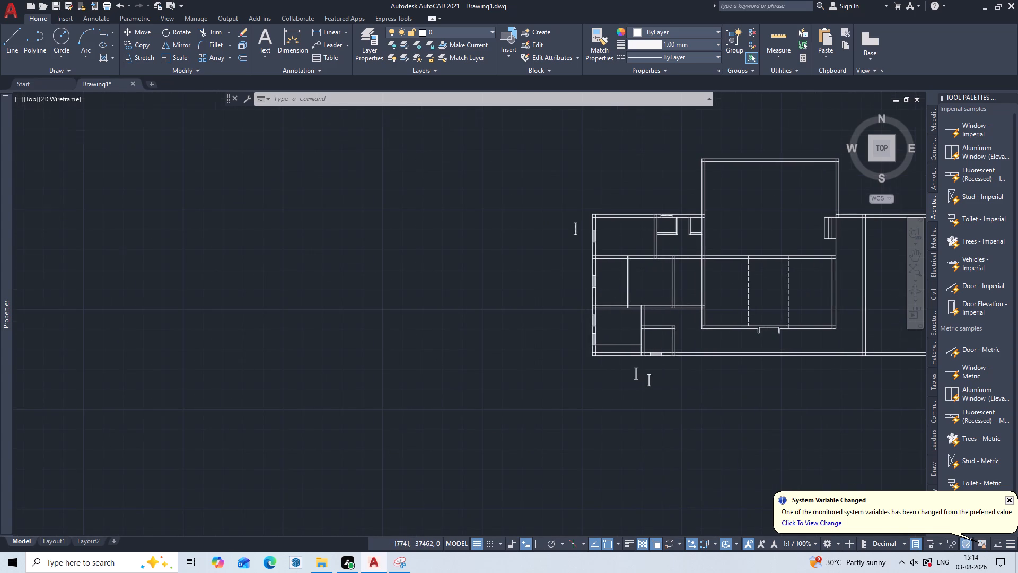
scroll(555, 289, "up", 2)
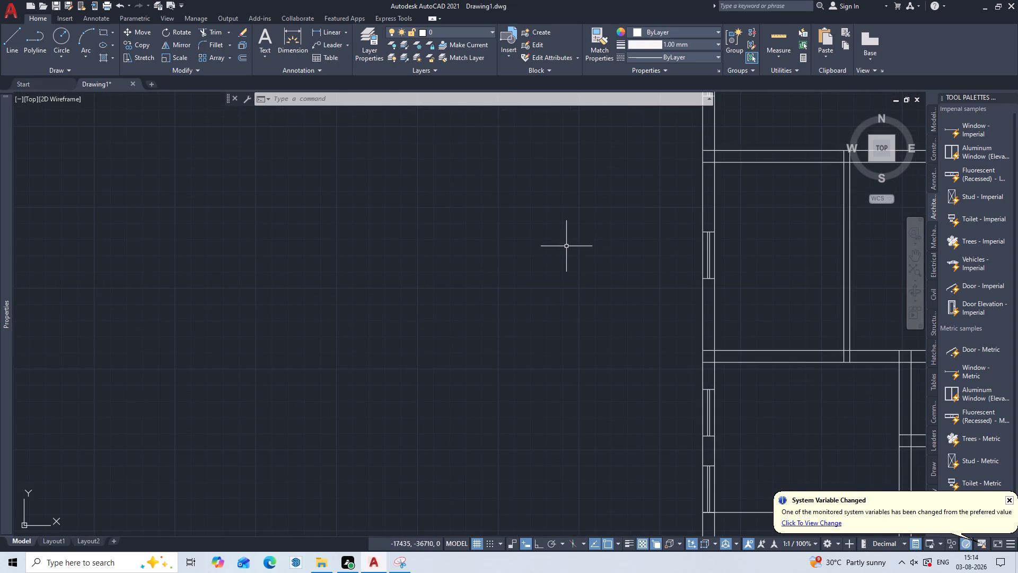
scroll(567, 244, "down", 2)
scroll(560, 204, "up", 3)
middle_click_drag(560, 204, 460, 348)
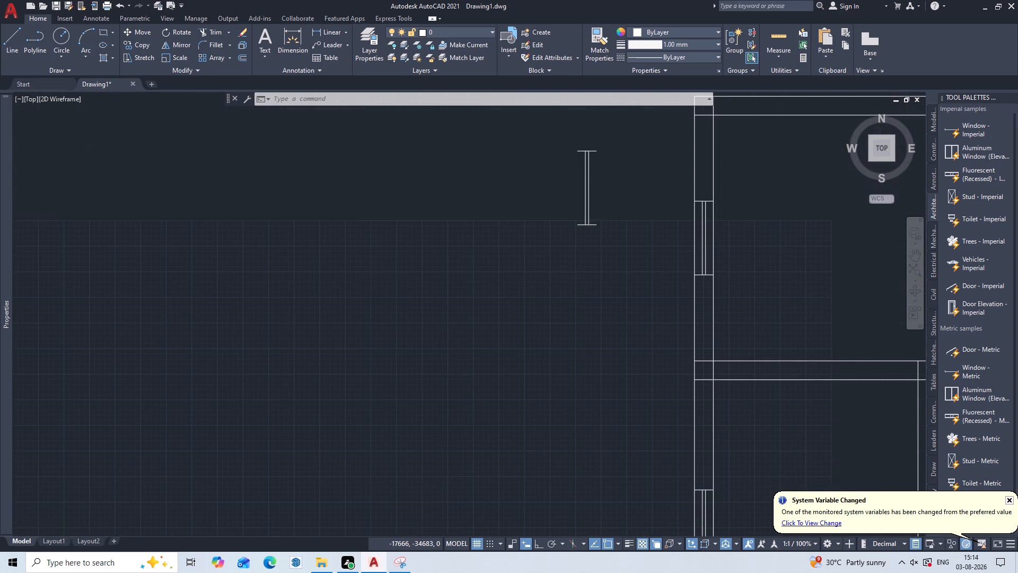
scroll(478, 267, "up", 2)
middle_click_drag(477, 267, 367, 356)
key("l")
key("Return")
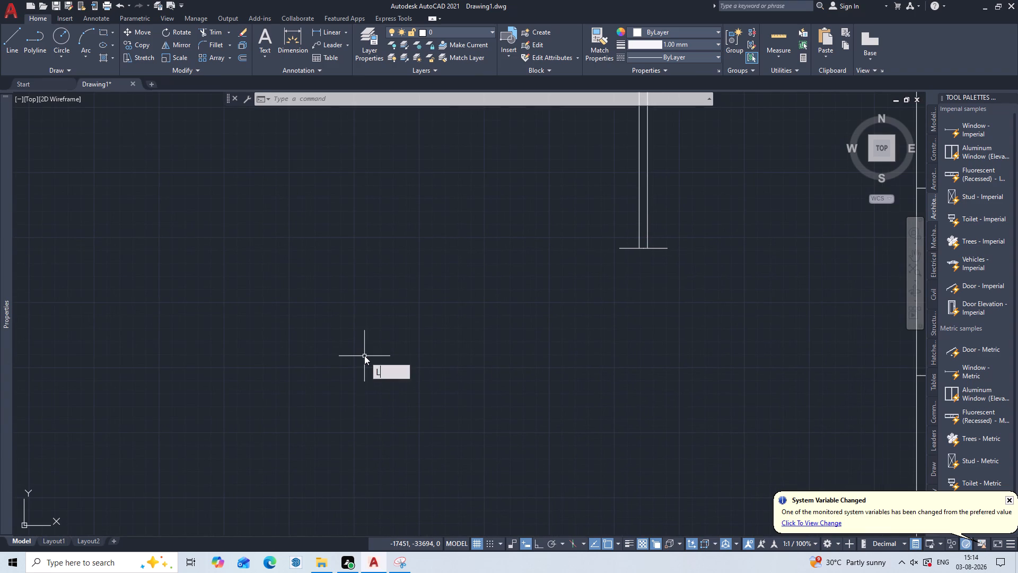
left_click(370, 375)
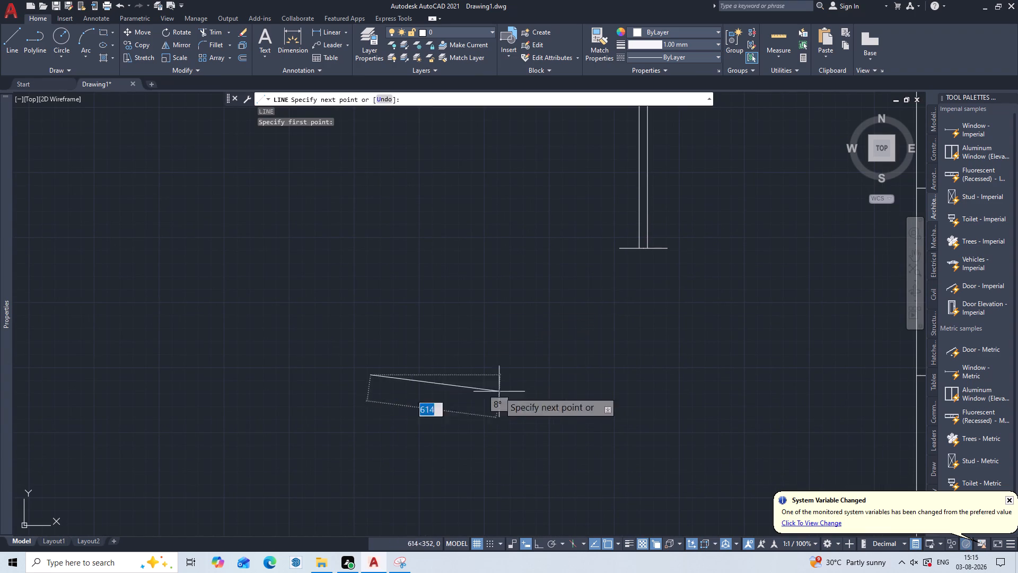
key("F8")
type("900")
key("Return")
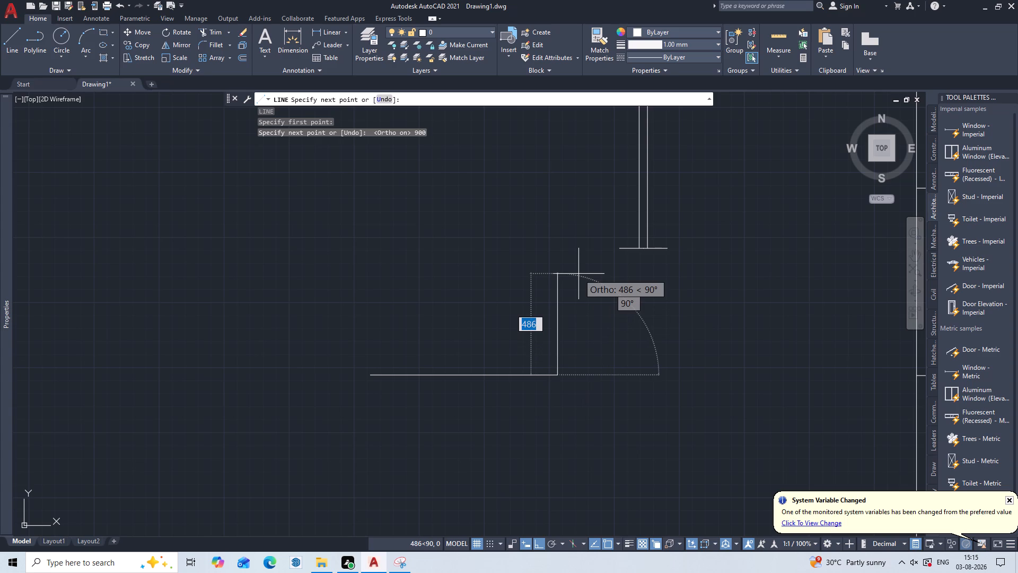
type("115")
key("Return")
key("Escape")
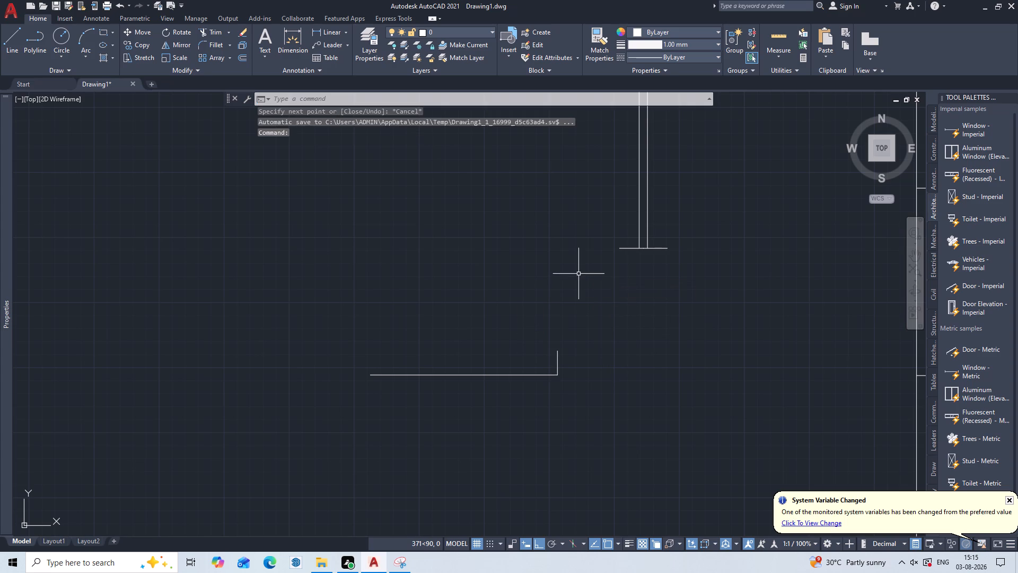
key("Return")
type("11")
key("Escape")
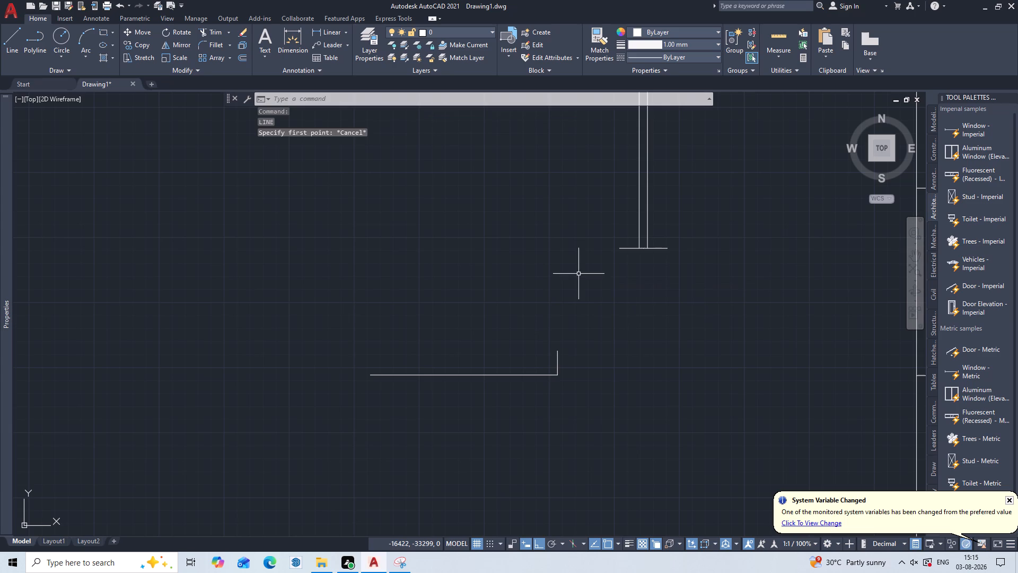
Draw a 115 line downward from the right end of the 900 horizontal line.
key("Return")
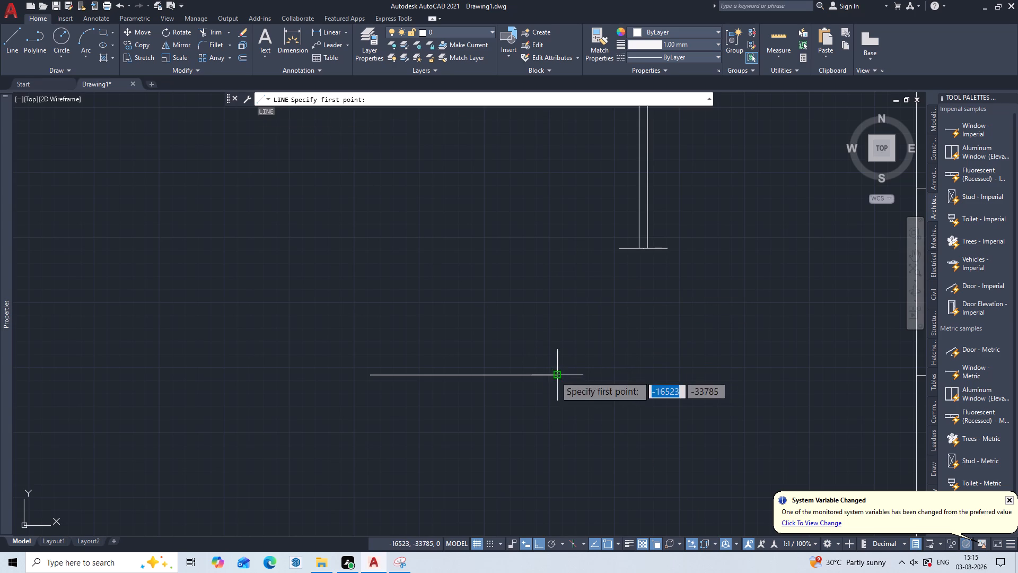
left_click(555, 376)
type("115")
key("Return")
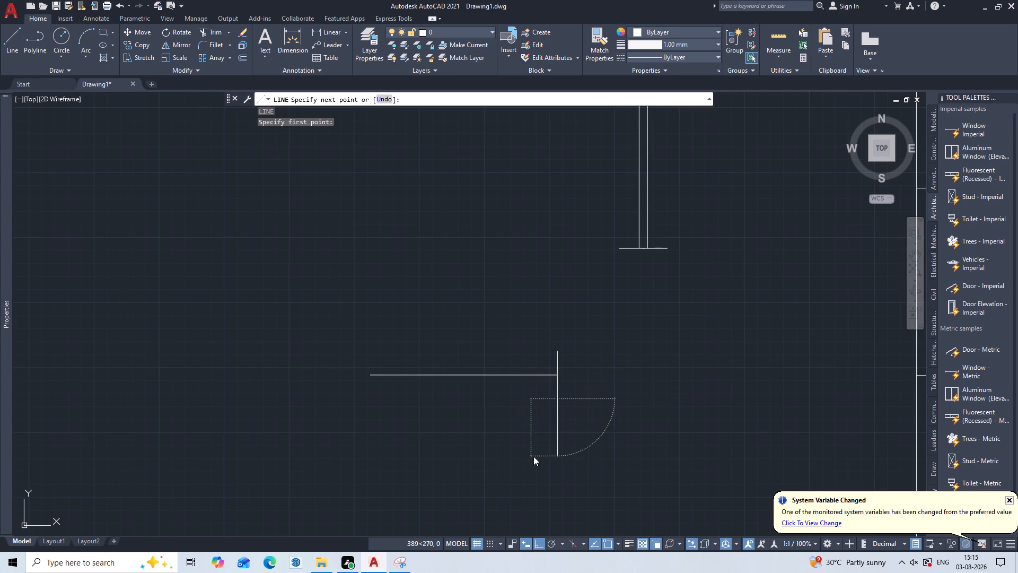
key("Escape")
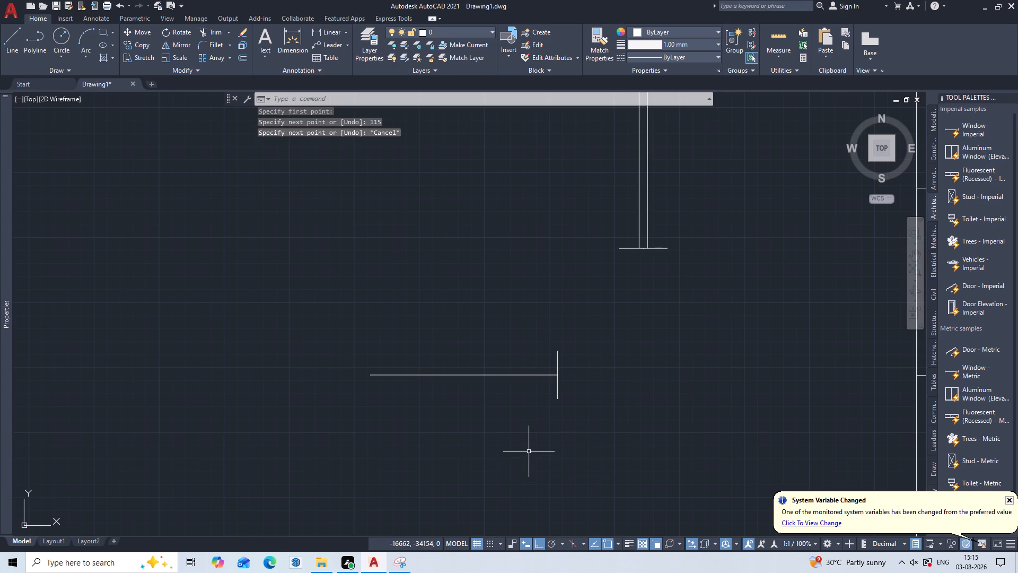
Draw a 115 line upward from the left end of the 900 horizontal line.
key("Return")
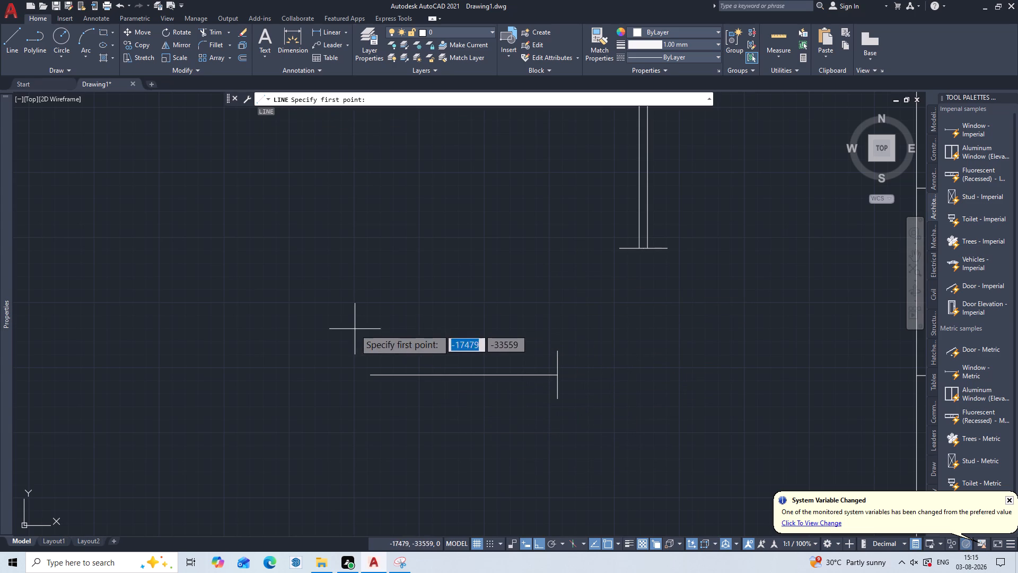
left_click(373, 371)
middle_click(373, 371)
left_click(373, 371)
type("115")
key("Return")
key("Escape")
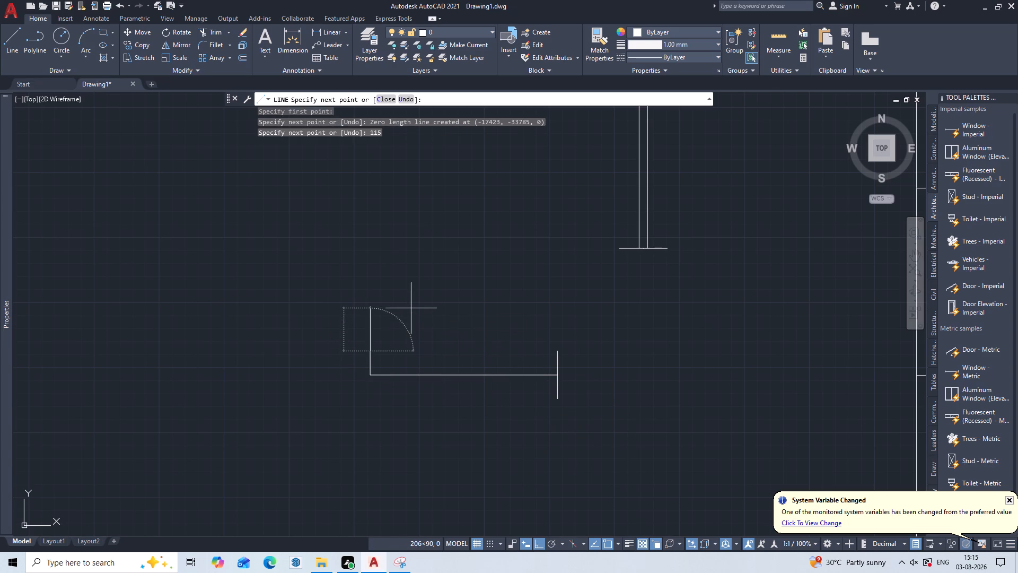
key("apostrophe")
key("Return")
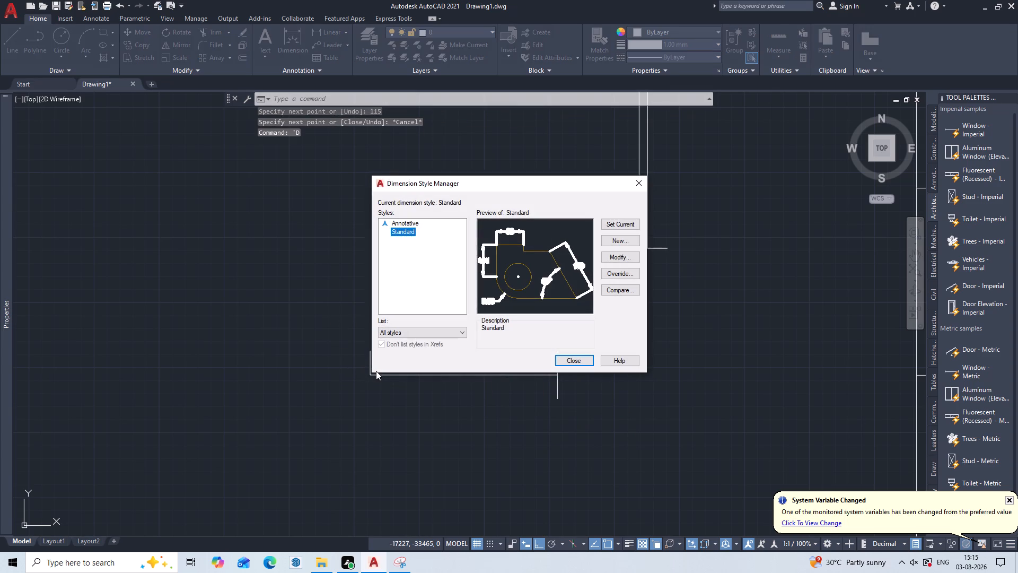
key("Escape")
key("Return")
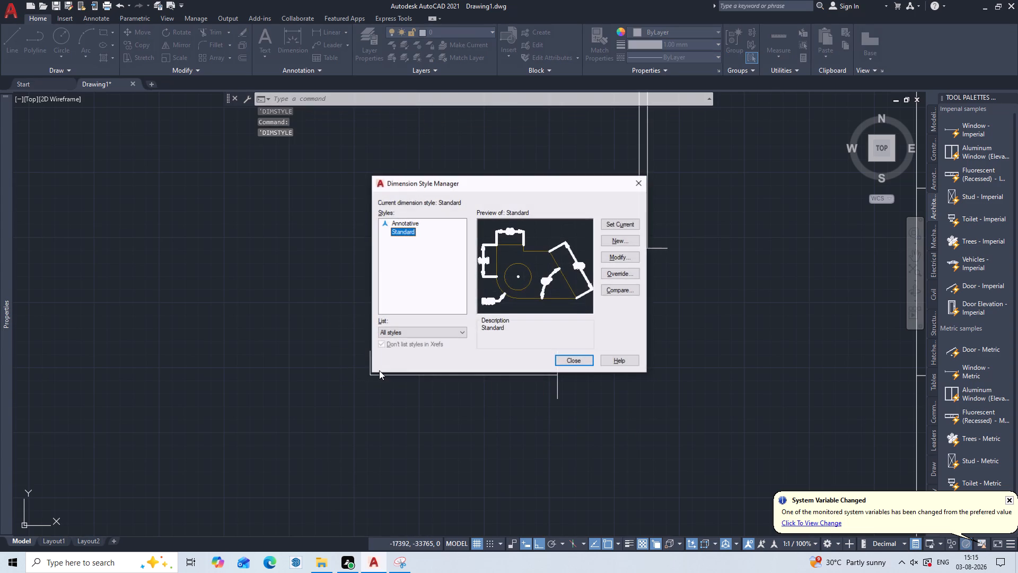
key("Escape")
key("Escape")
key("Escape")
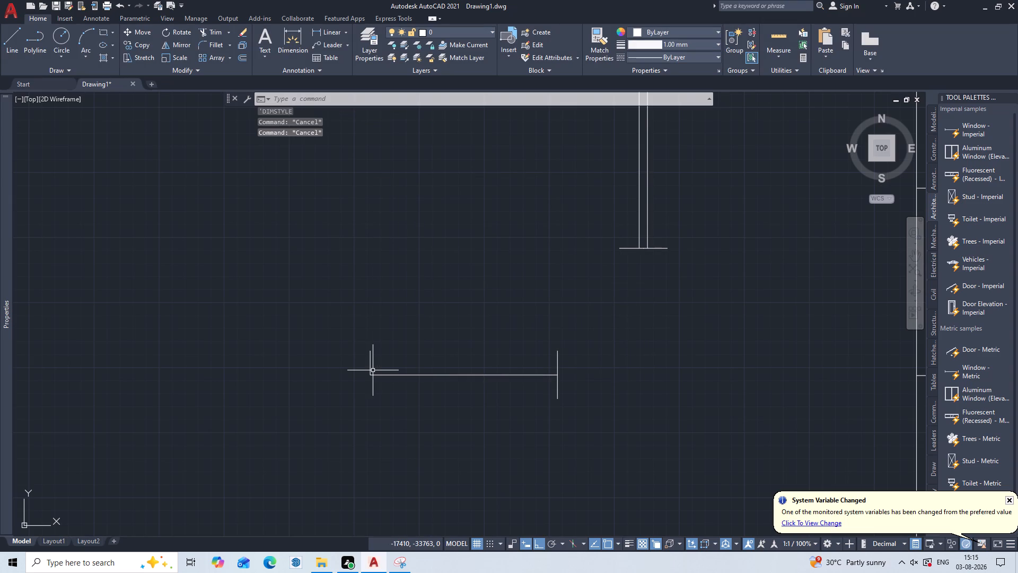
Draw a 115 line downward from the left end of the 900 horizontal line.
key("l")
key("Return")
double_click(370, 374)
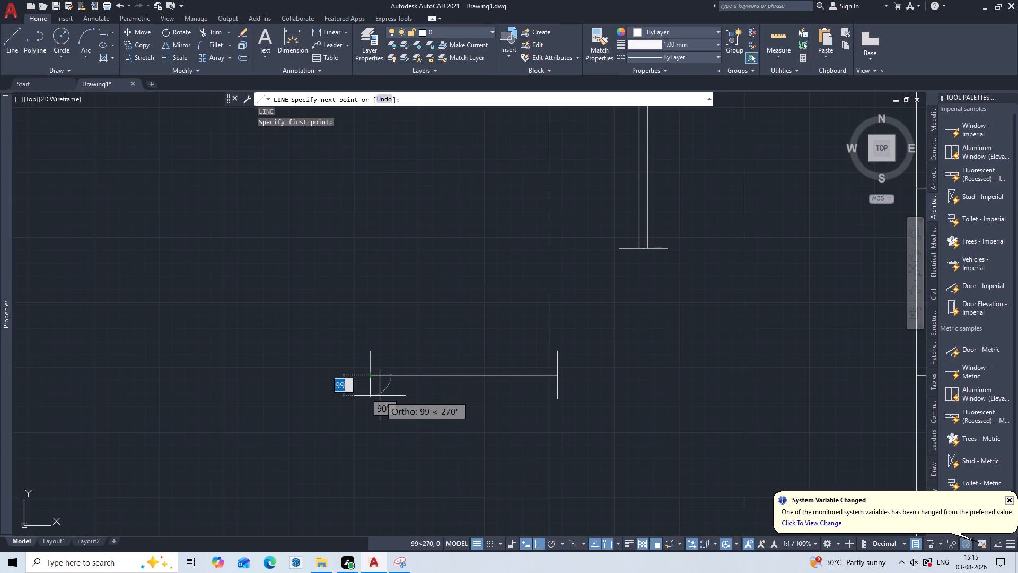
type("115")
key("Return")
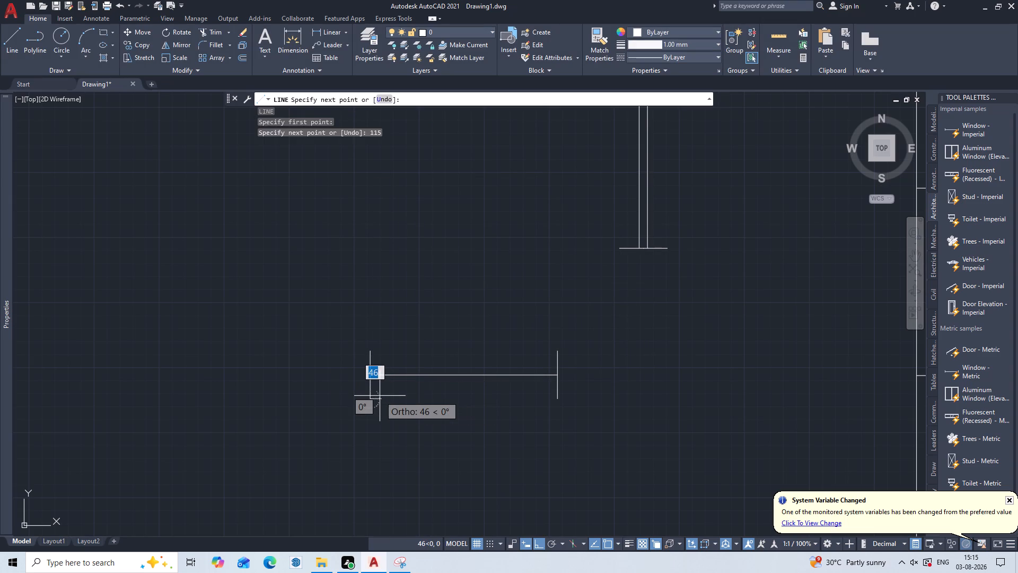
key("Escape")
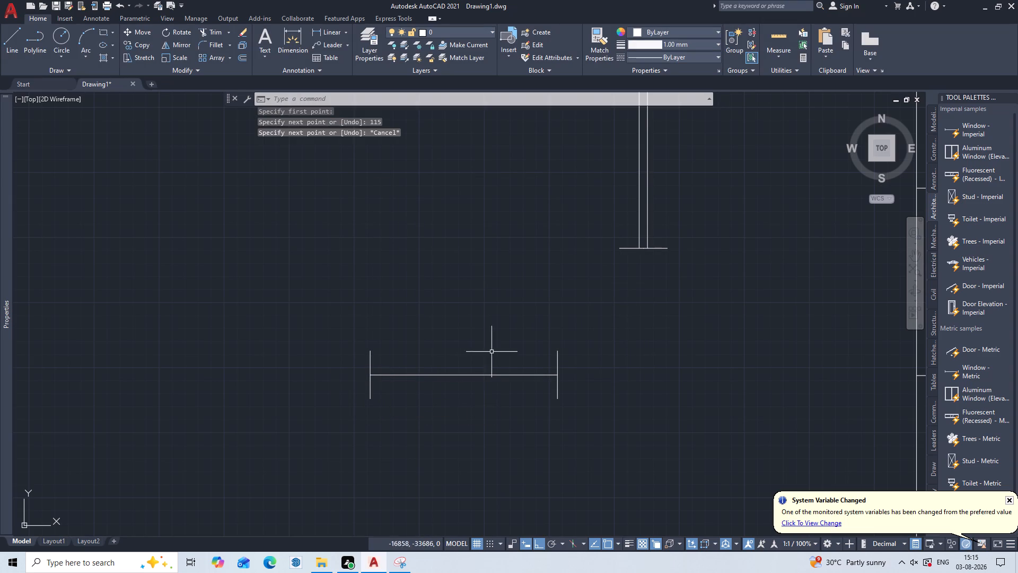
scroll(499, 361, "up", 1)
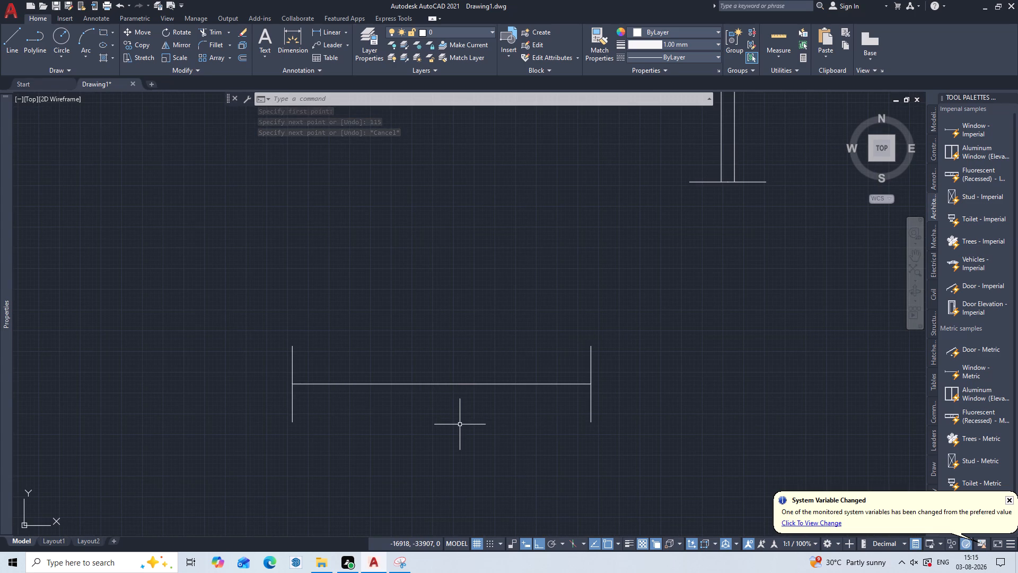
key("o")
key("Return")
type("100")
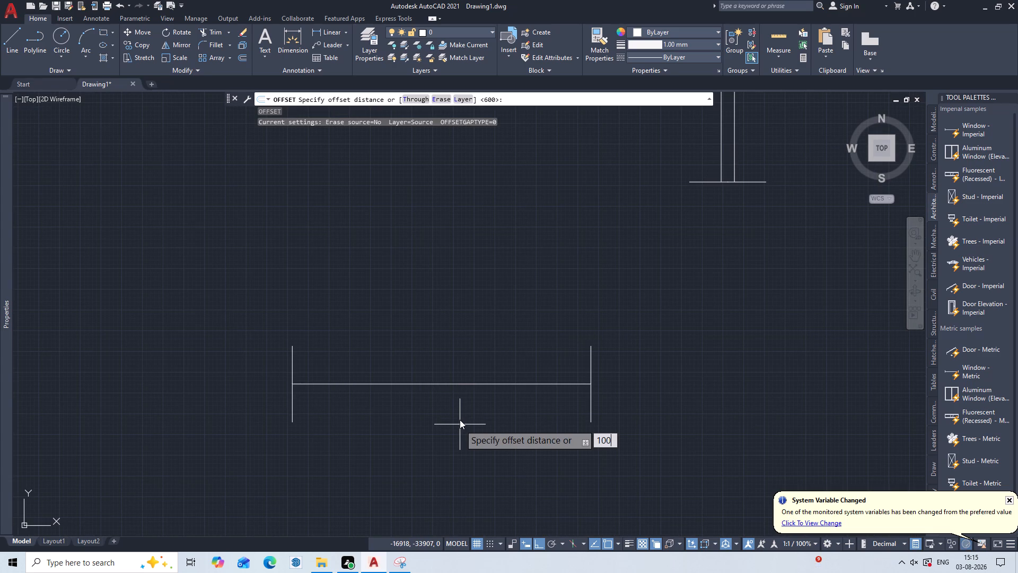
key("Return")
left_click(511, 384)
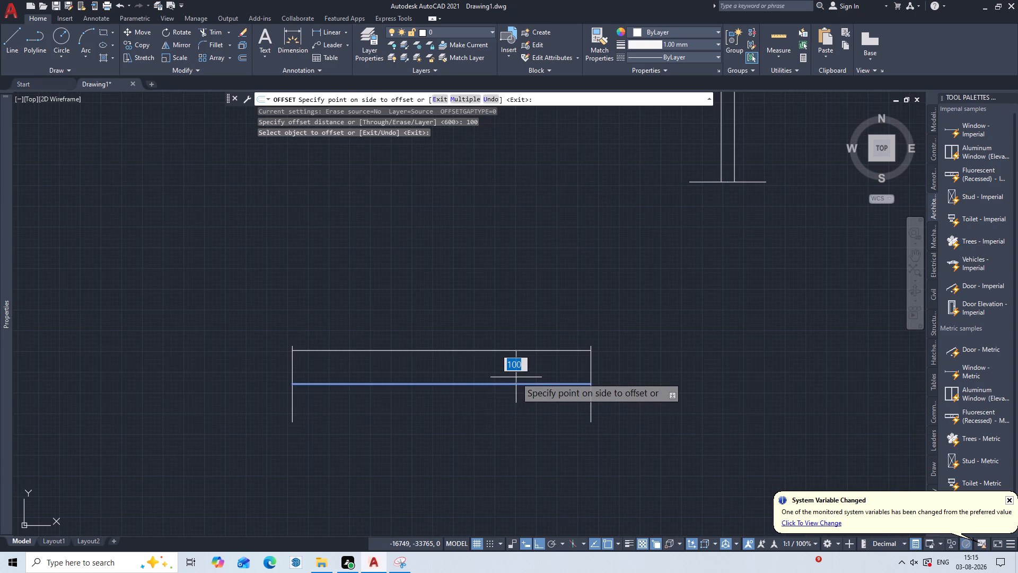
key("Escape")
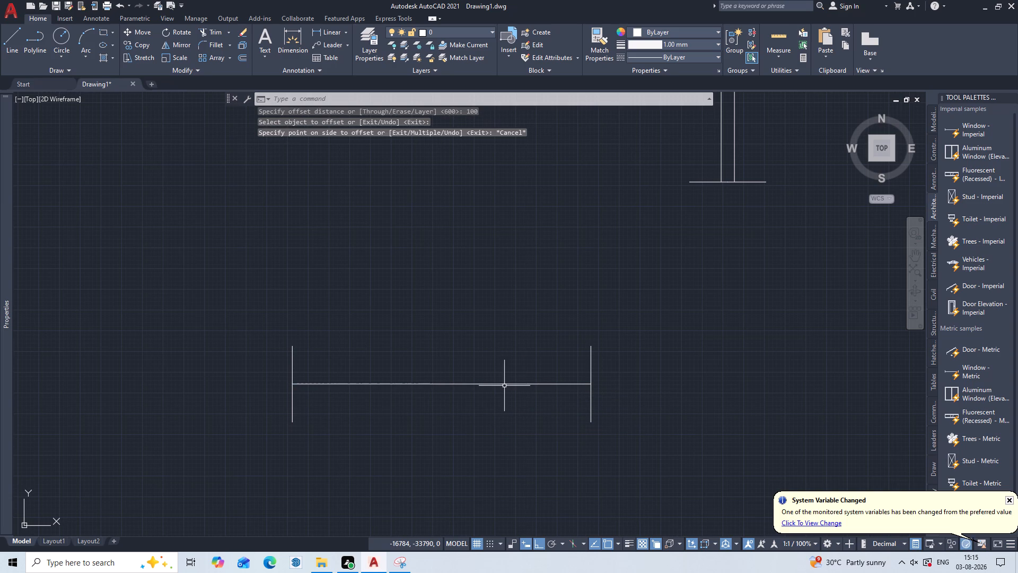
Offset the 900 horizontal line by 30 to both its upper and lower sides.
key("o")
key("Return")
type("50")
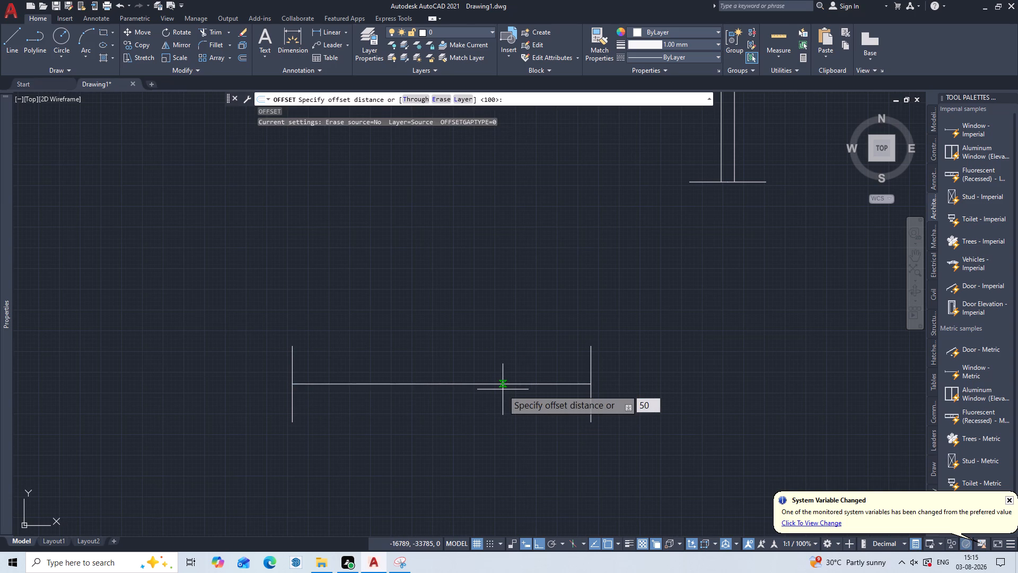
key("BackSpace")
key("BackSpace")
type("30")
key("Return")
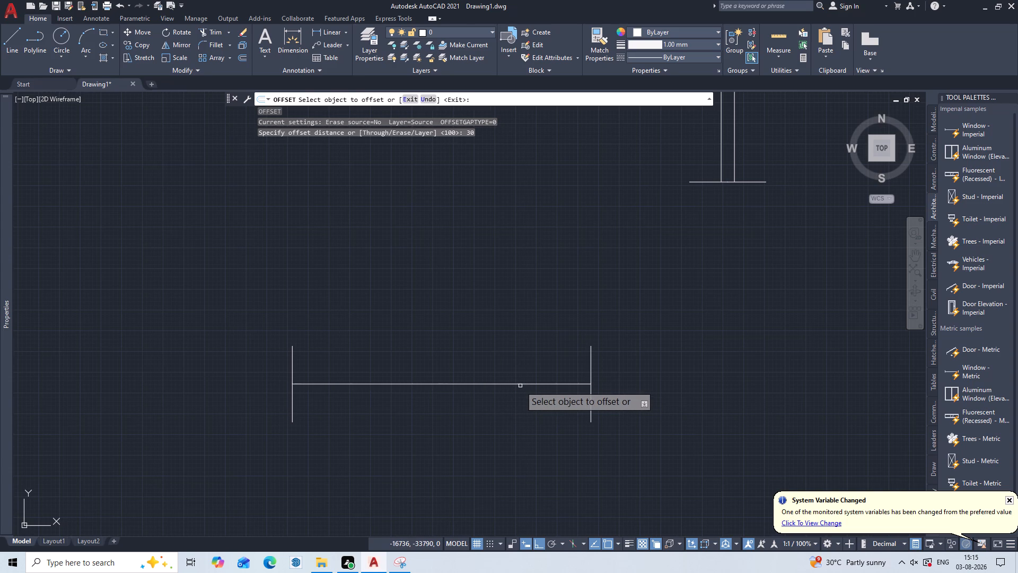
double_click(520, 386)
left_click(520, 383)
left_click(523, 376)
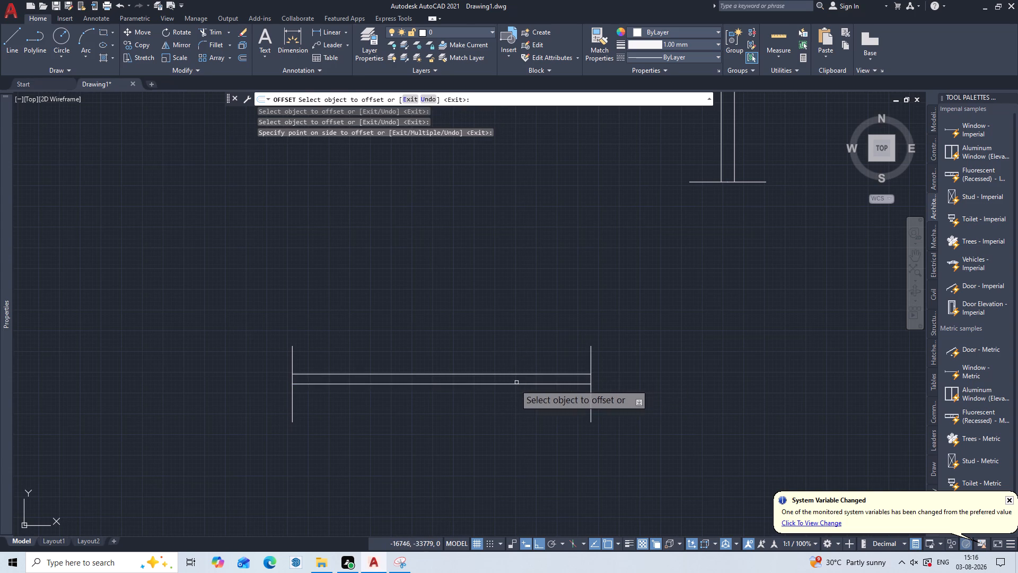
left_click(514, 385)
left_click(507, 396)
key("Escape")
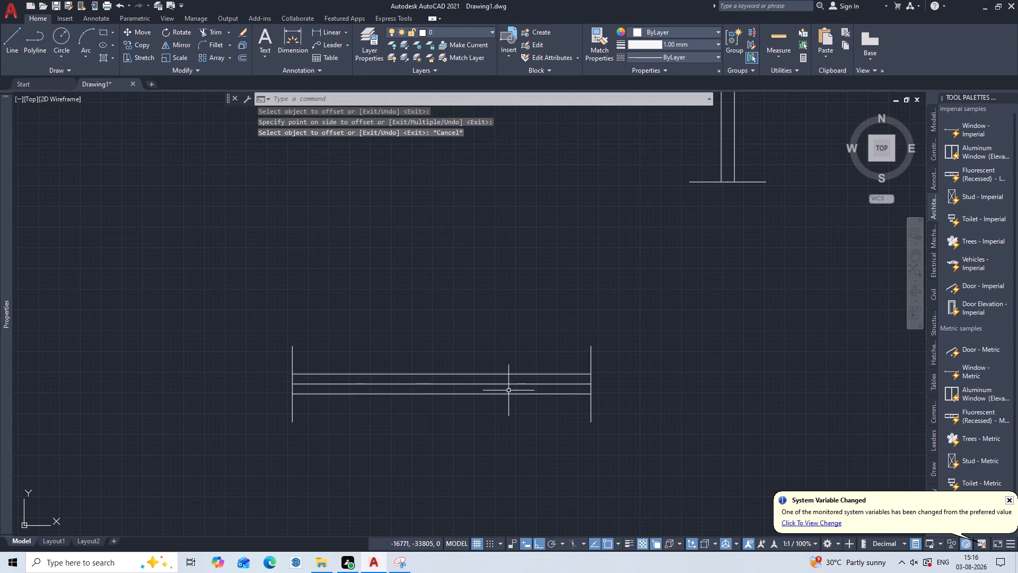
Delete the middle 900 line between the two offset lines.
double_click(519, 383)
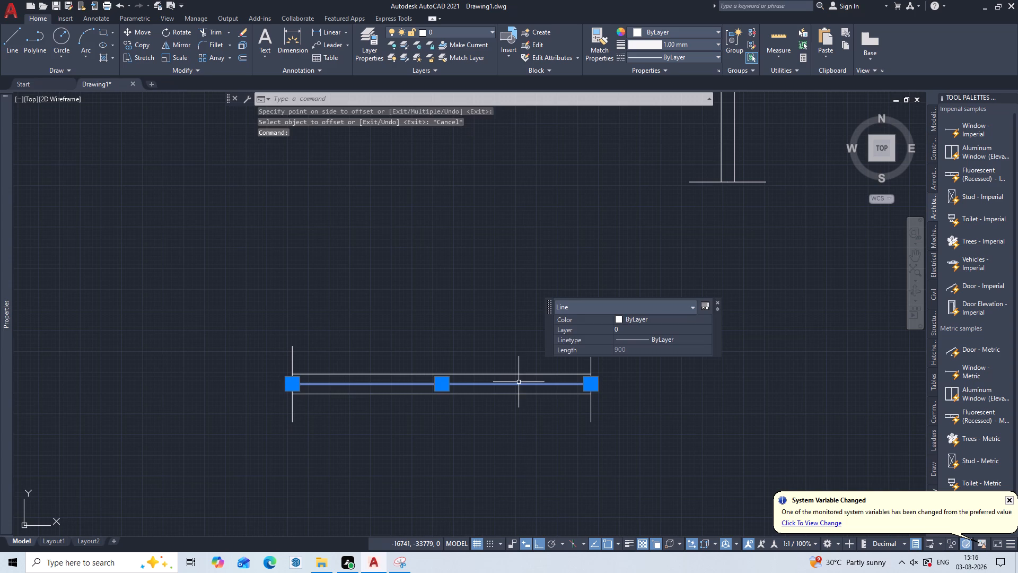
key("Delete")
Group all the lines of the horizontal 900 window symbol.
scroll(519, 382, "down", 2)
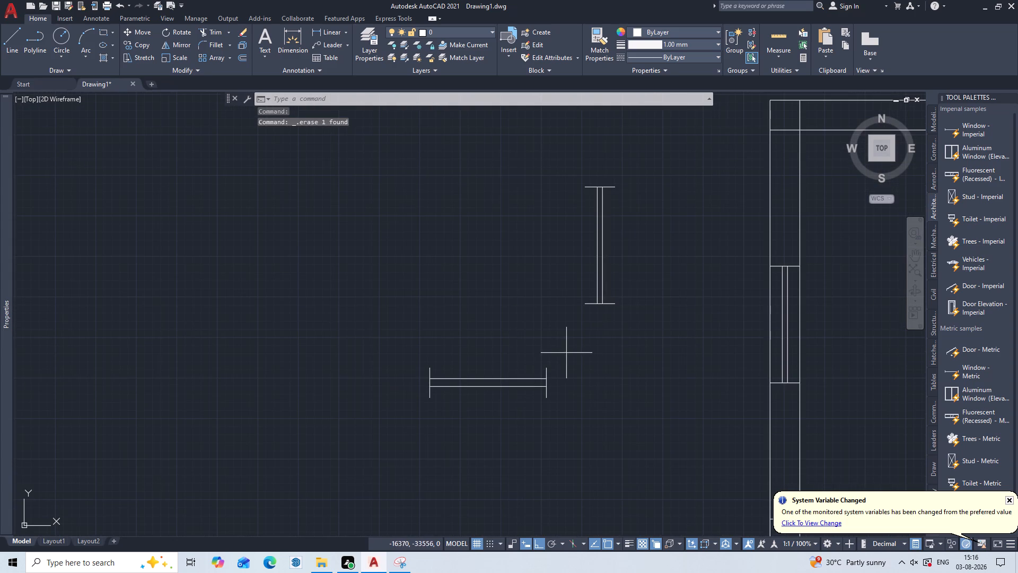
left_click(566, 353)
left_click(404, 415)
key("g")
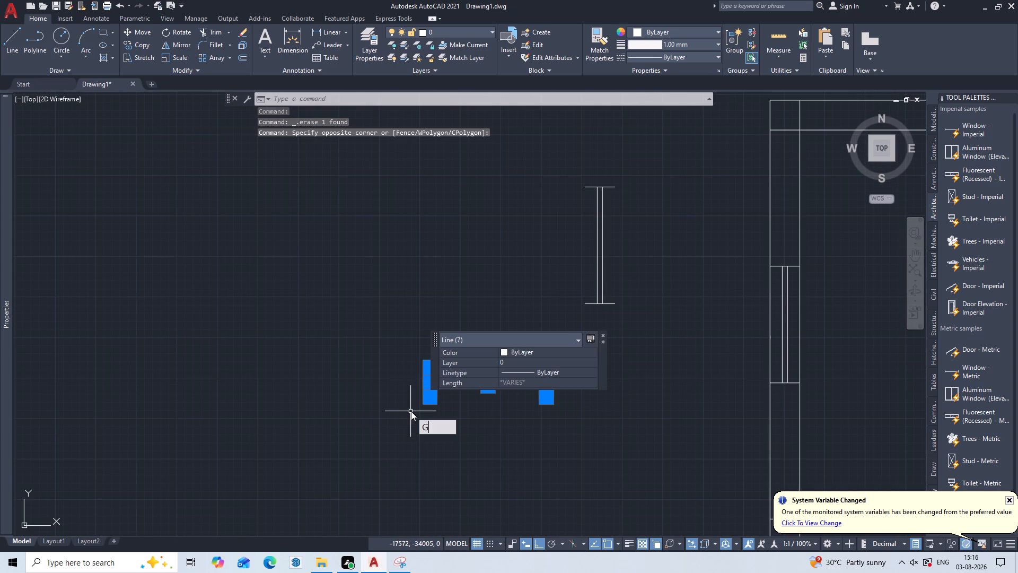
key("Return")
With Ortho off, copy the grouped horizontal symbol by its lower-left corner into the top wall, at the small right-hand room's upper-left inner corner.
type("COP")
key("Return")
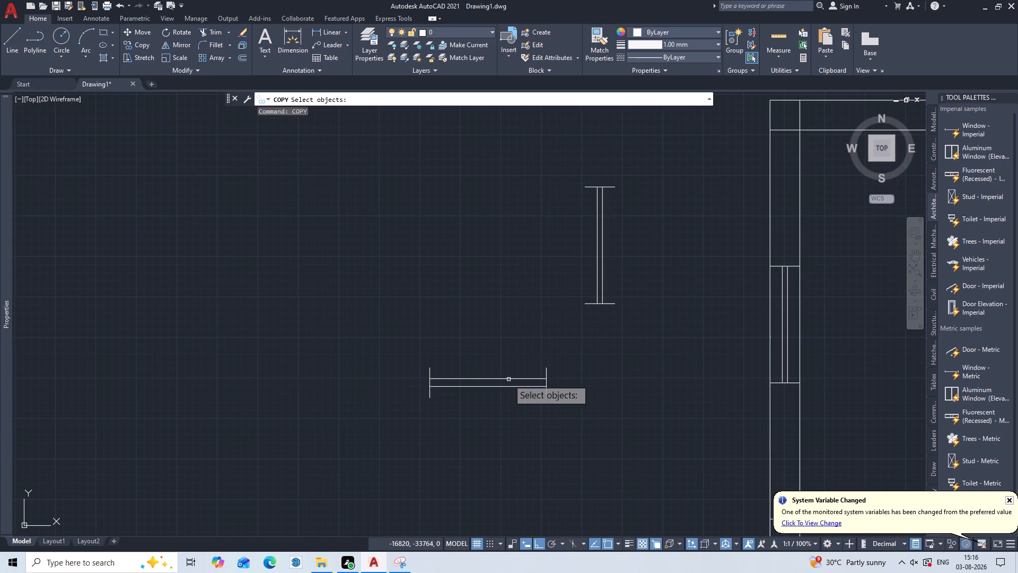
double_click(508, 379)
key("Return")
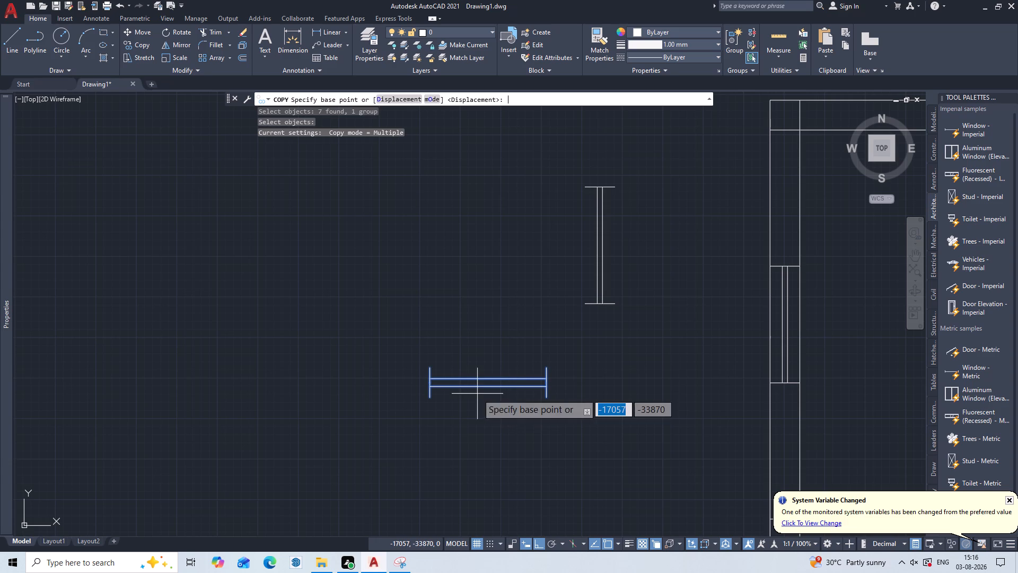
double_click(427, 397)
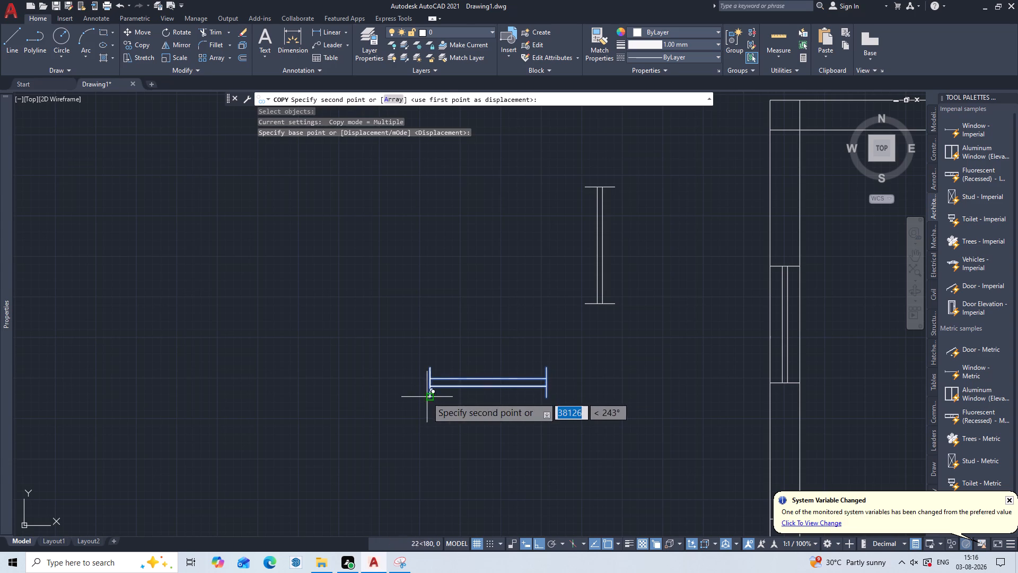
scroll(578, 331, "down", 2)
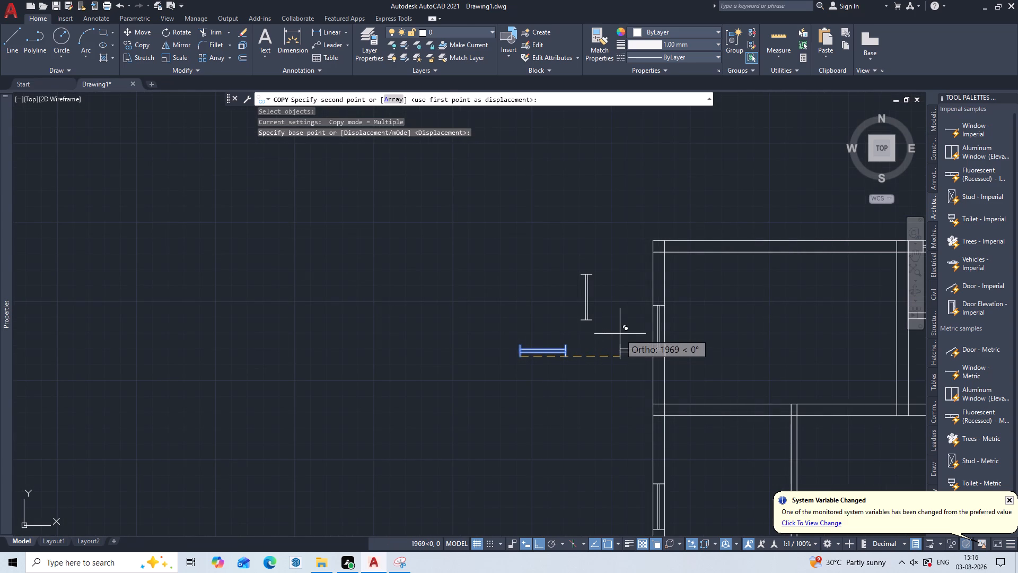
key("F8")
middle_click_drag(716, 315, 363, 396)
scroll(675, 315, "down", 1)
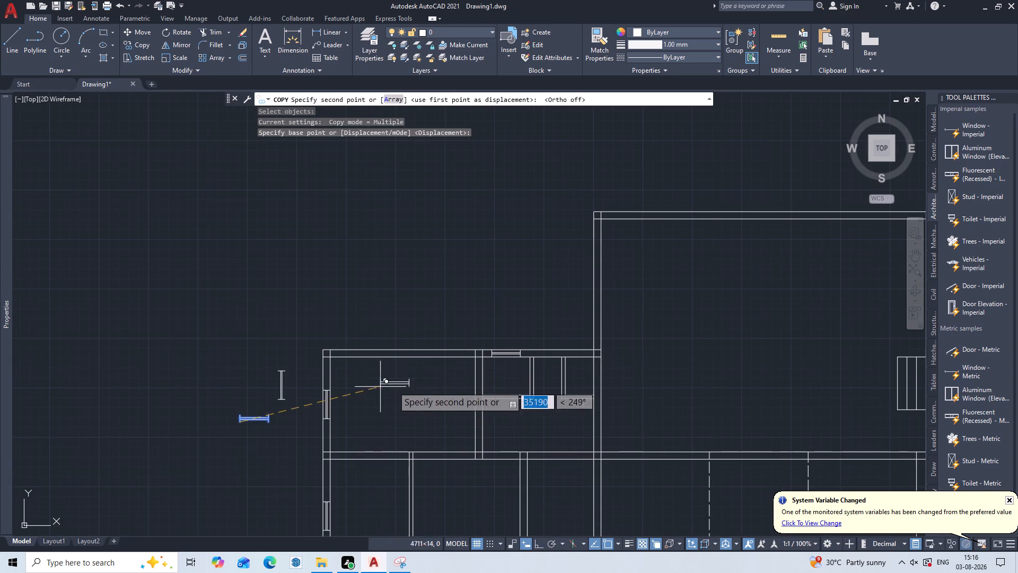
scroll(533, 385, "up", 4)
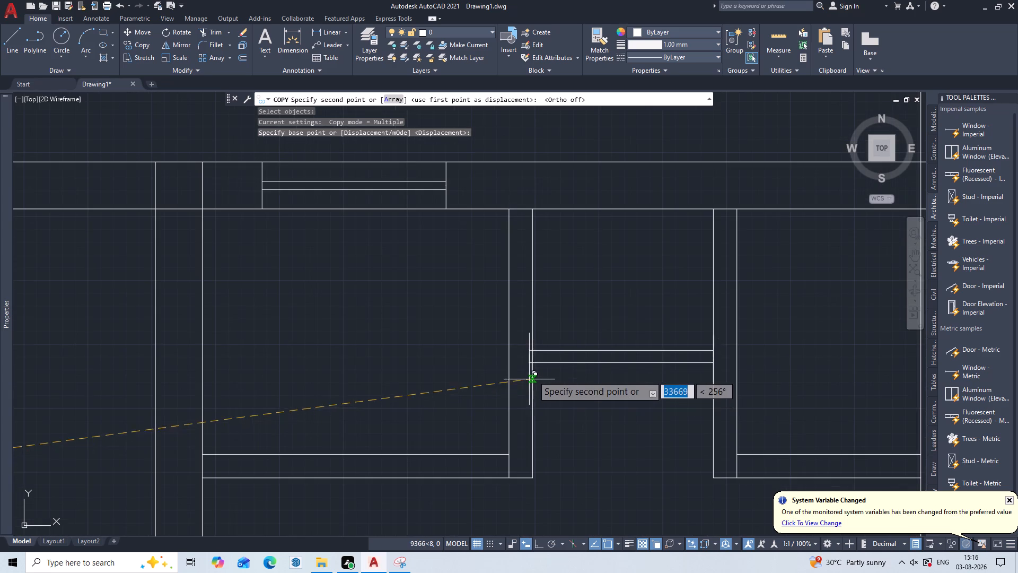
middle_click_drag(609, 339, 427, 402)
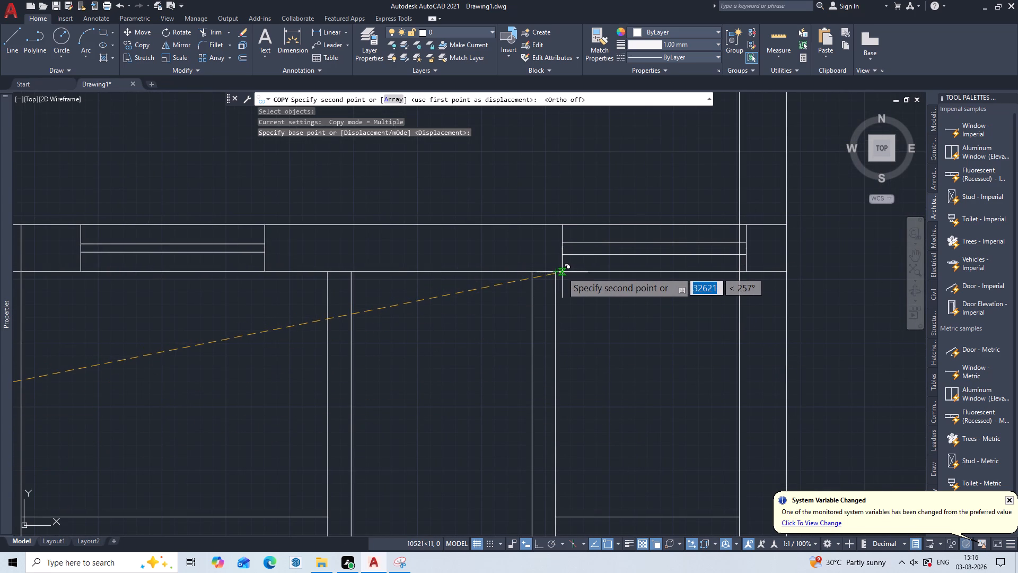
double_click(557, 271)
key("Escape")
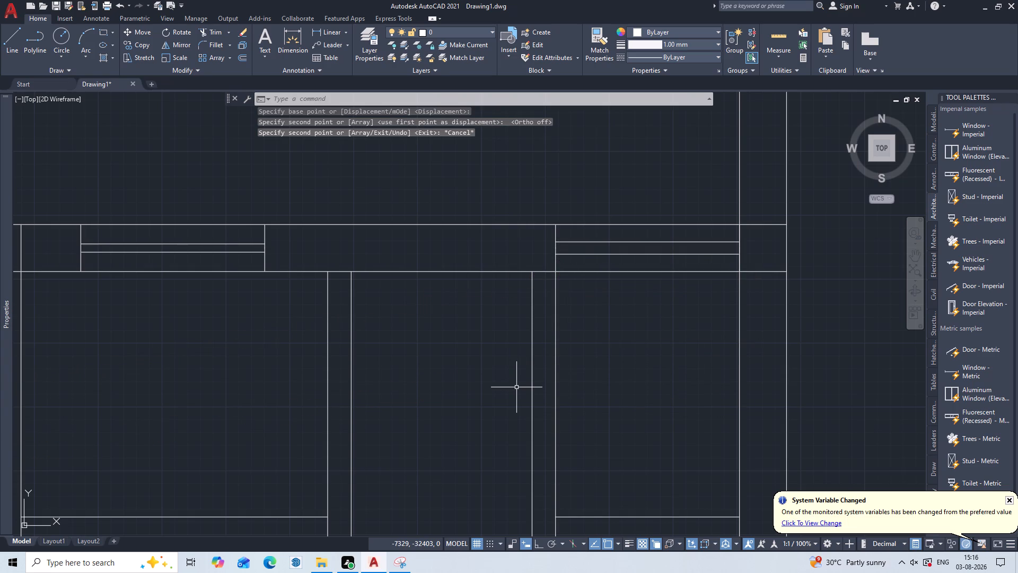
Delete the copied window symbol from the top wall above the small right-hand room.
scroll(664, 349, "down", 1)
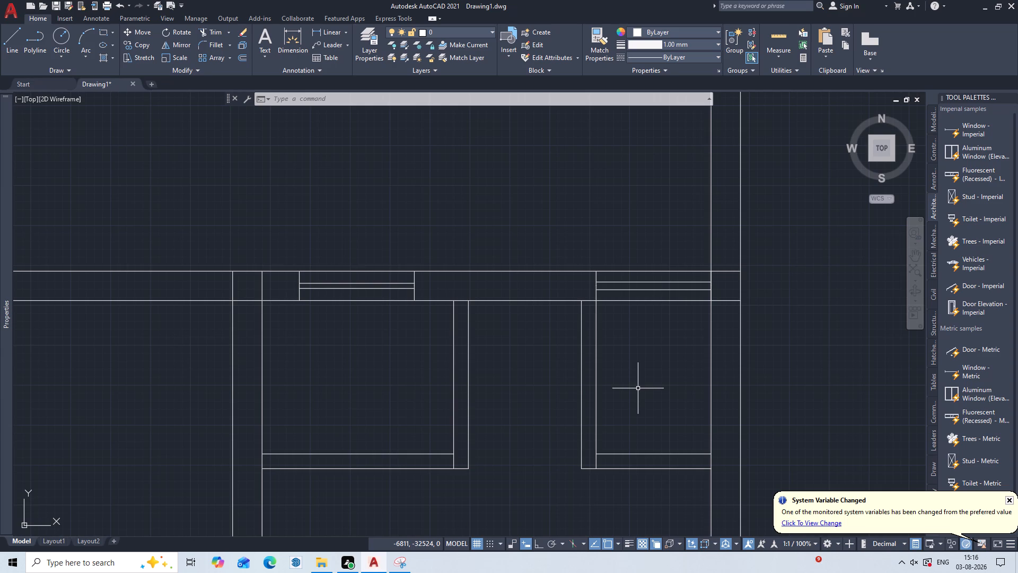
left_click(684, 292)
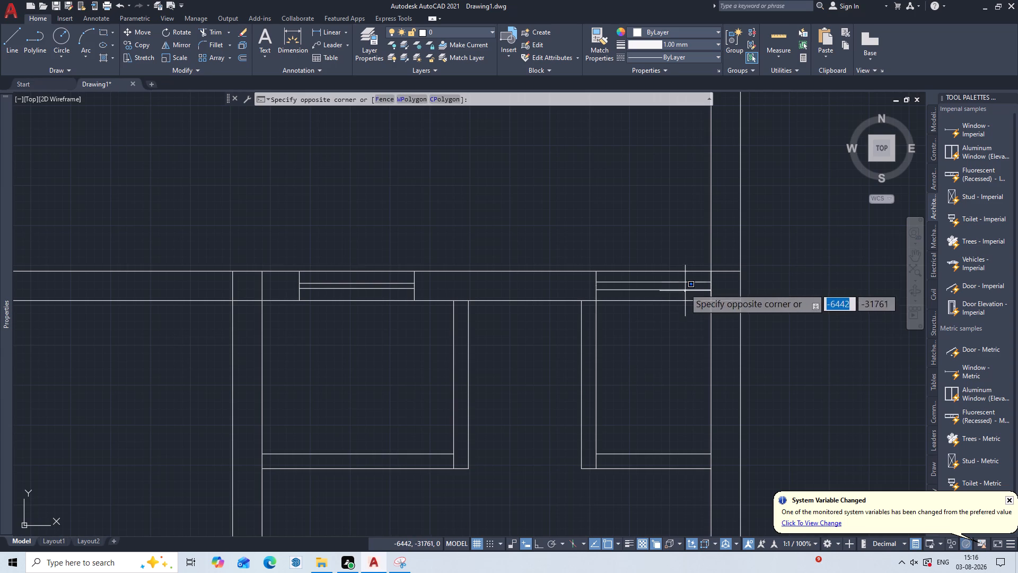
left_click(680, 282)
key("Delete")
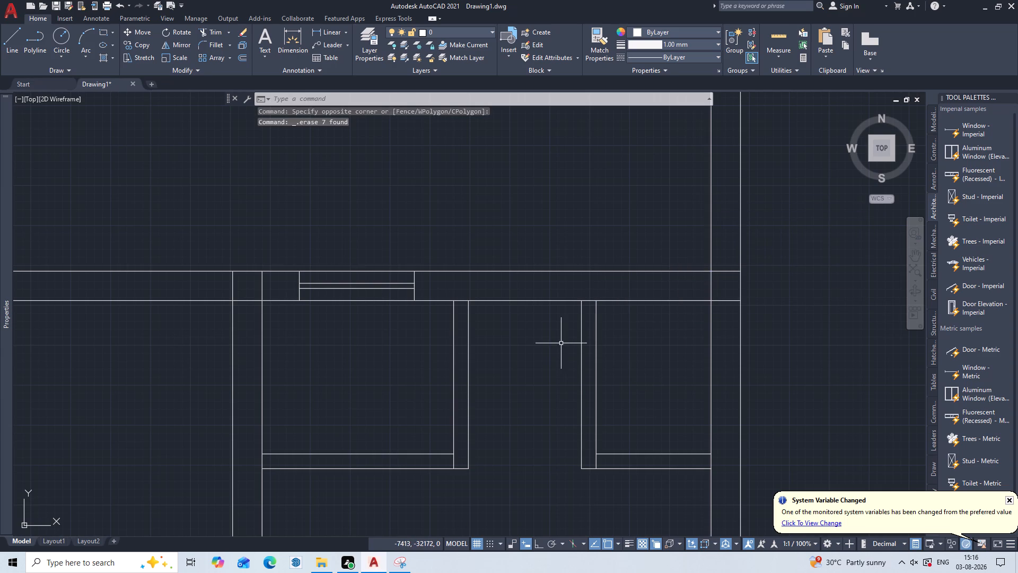
Erase the loose horizontal 900 window symbol outside the plan's left wall.
scroll(558, 340, "down", 4)
middle_click_drag(526, 378, 766, 340)
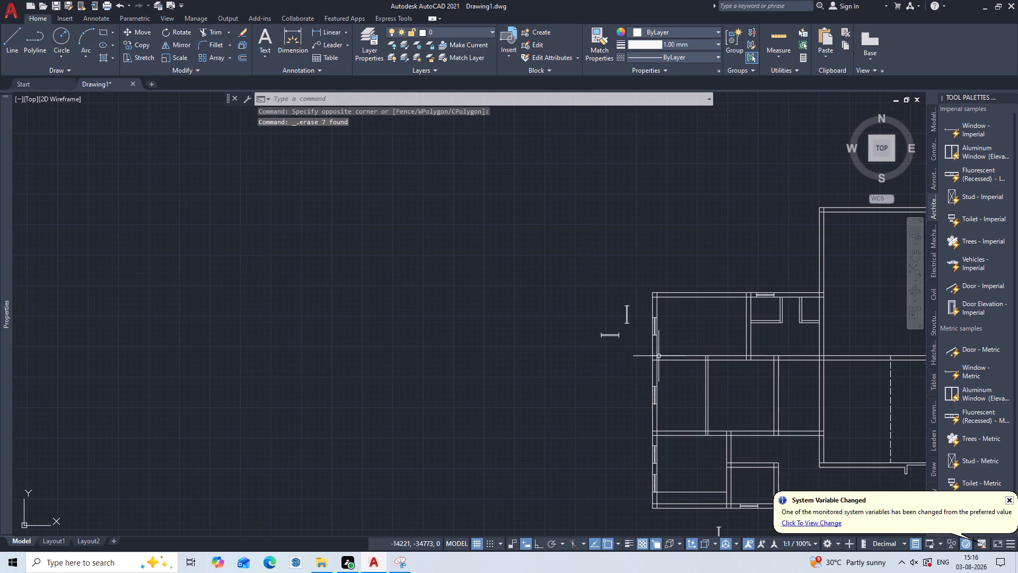
scroll(637, 317, "up", 3)
left_click(575, 374)
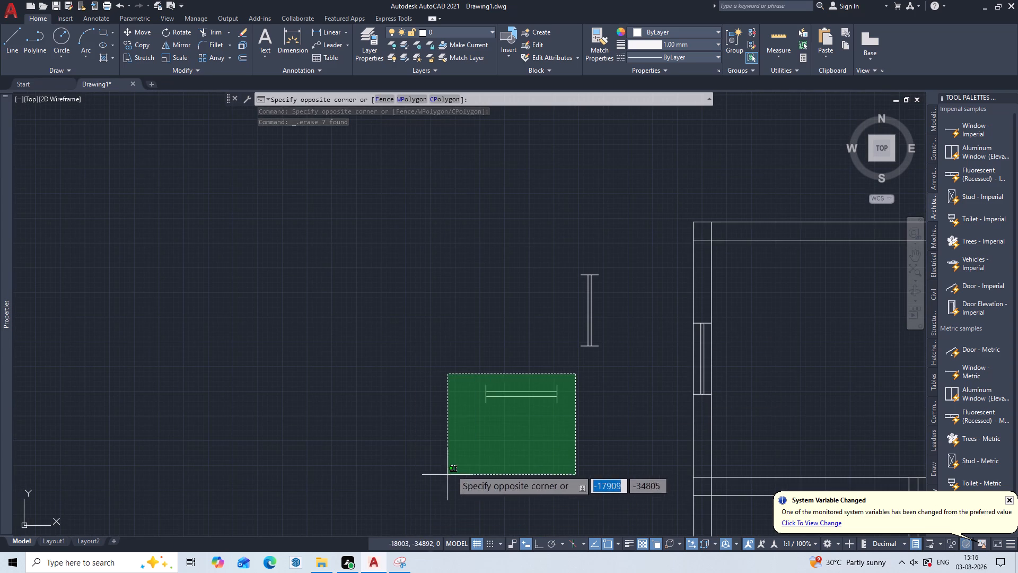
double_click(460, 462)
key("Return")
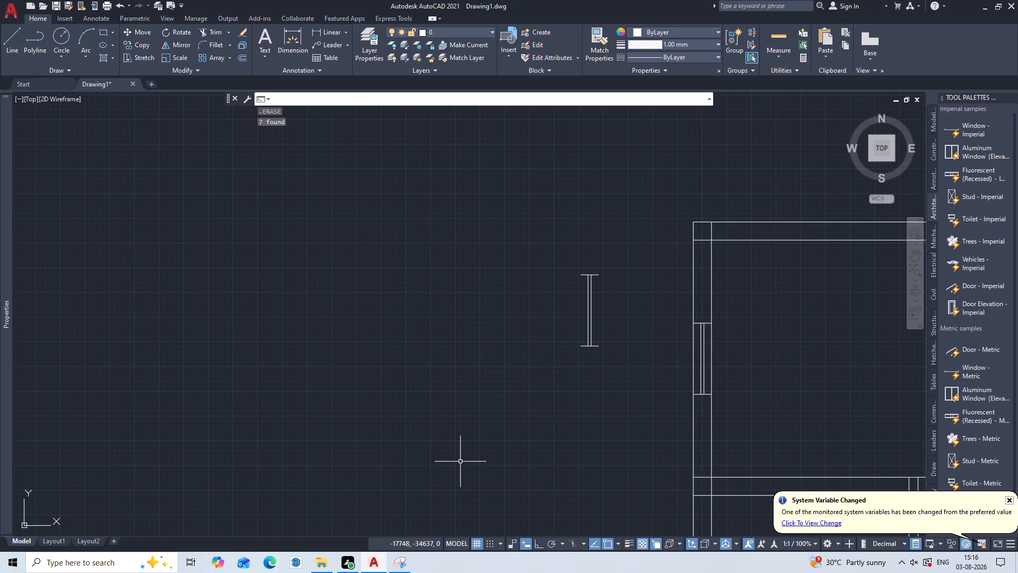
key("Escape")
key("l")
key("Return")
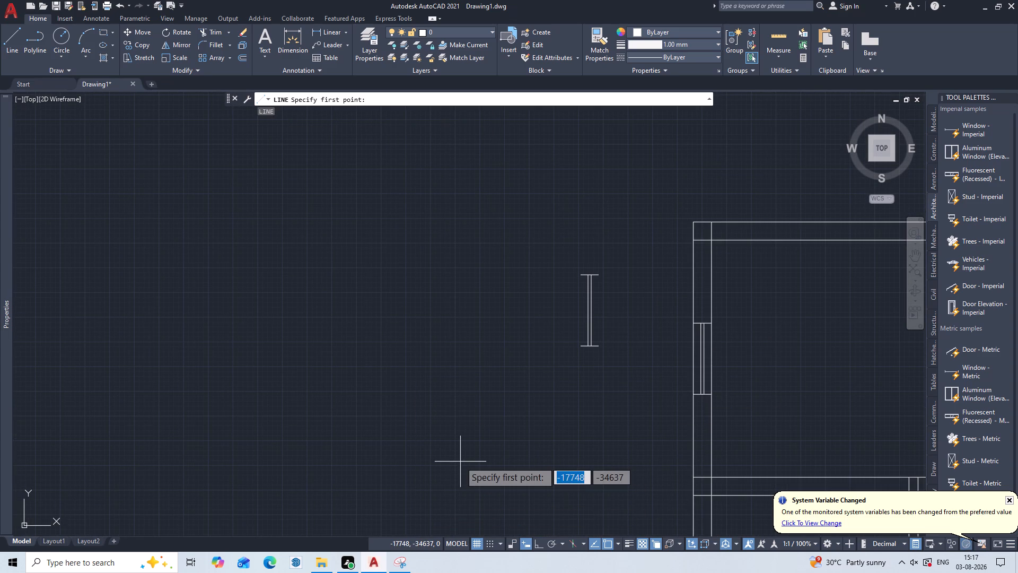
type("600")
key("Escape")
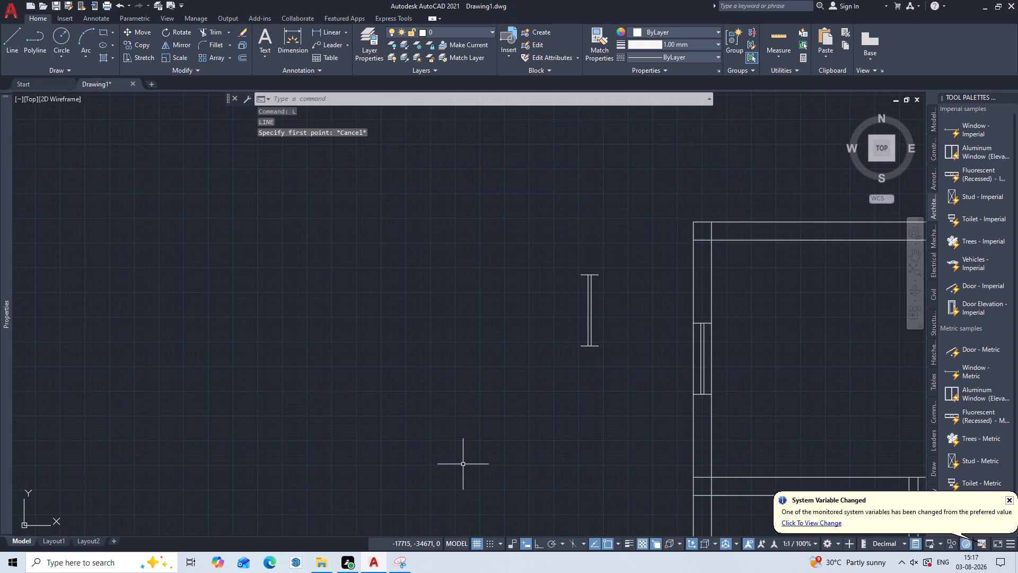
With Ortho on, draw a 600 horizontal line to the left of the loose vertical symbol and a 115 segment upward from its right end.
key("l")
key("Return")
double_click(356, 353)
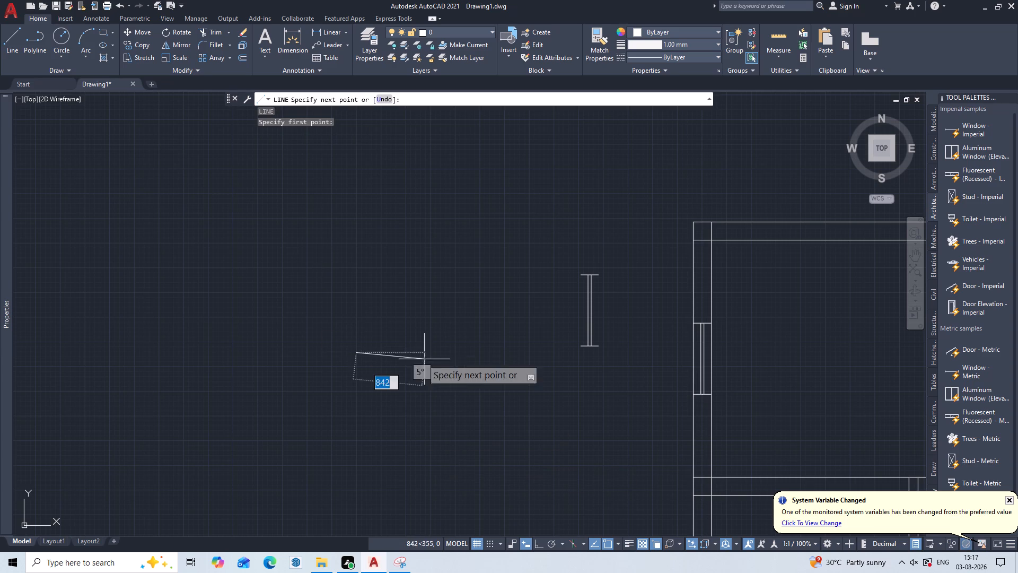
key("F8")
type("600")
key("Return")
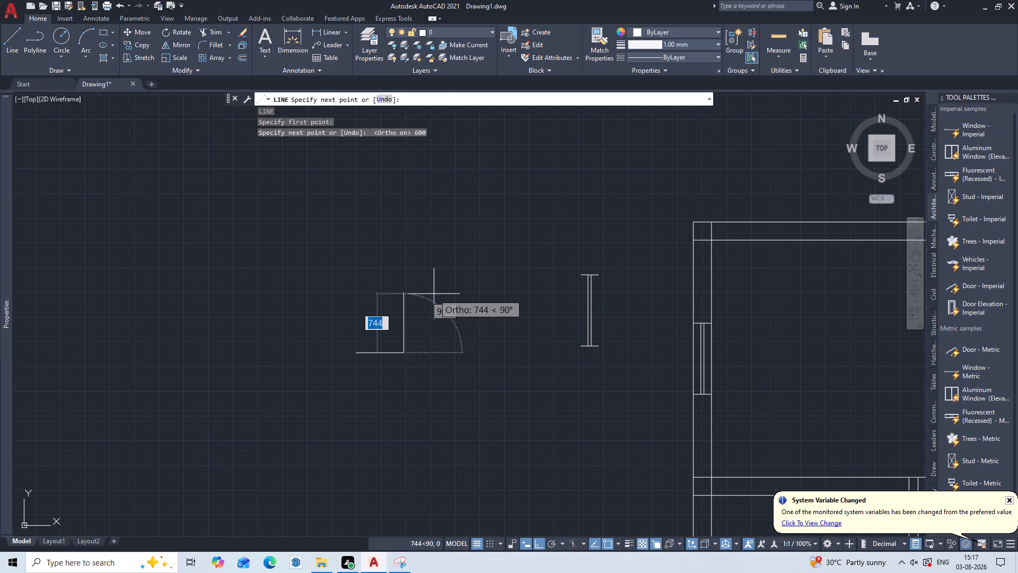
type("115")
key("Return")
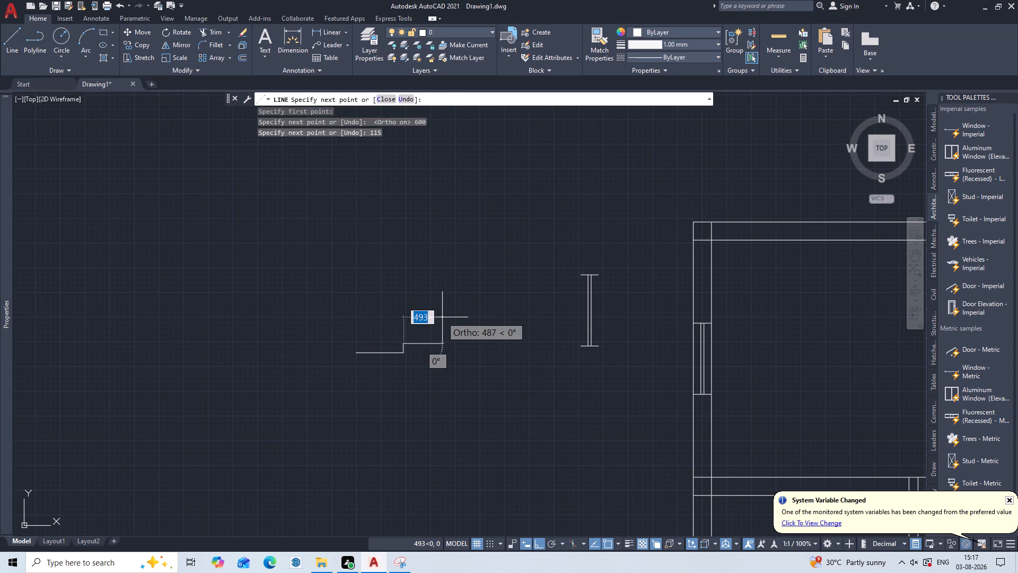
key("Return")
Draw a 115 line downward from the right end of the loose 600 horizontal line.
key("Return")
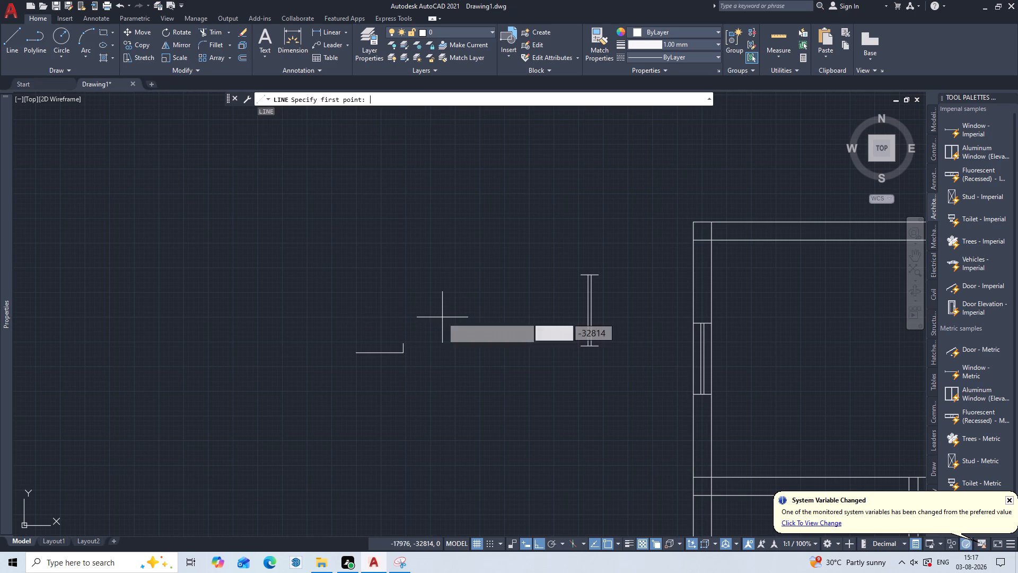
scroll(394, 354, "up", 3)
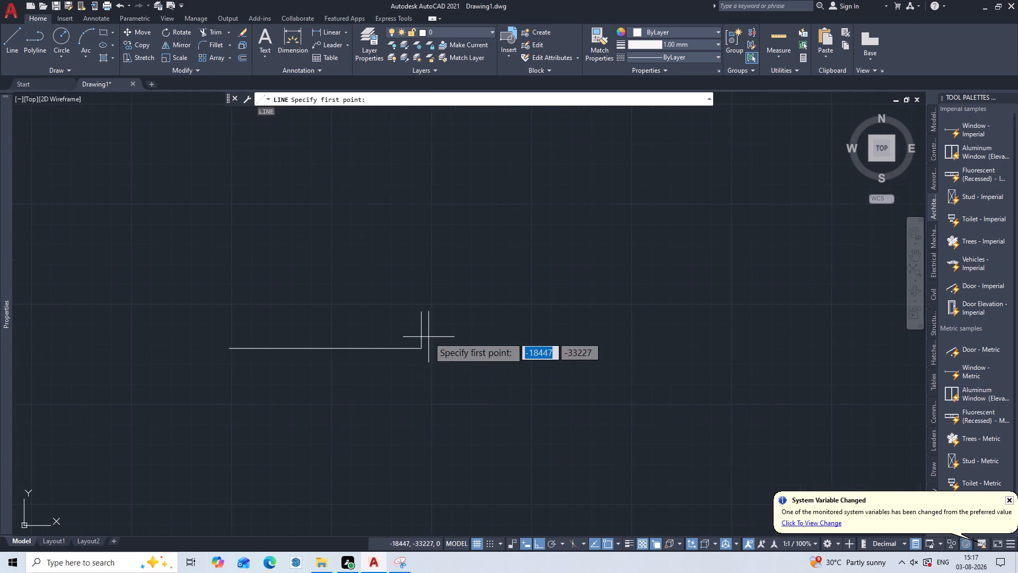
left_click(424, 350)
type("115")
key("Return")
key("Return")
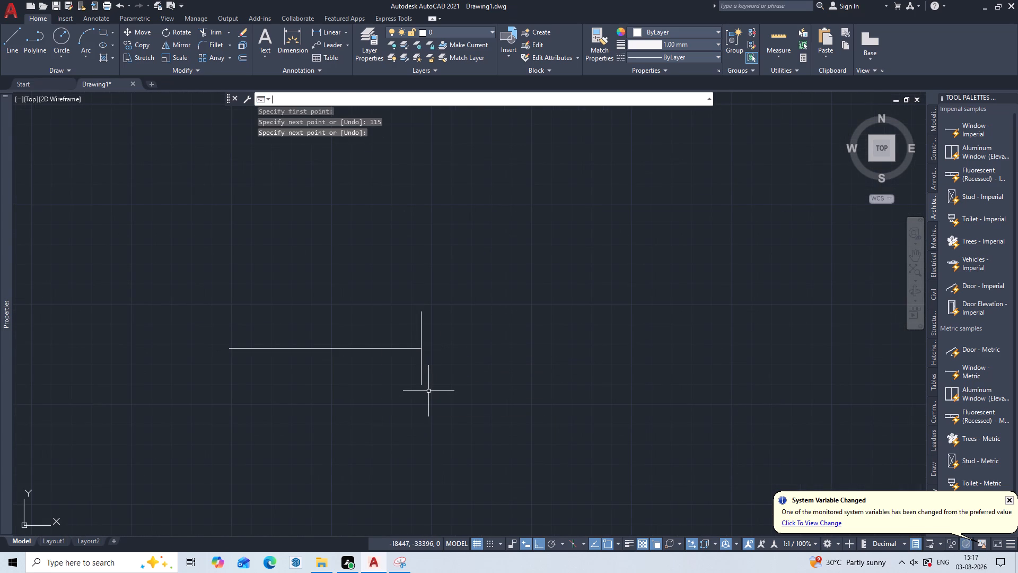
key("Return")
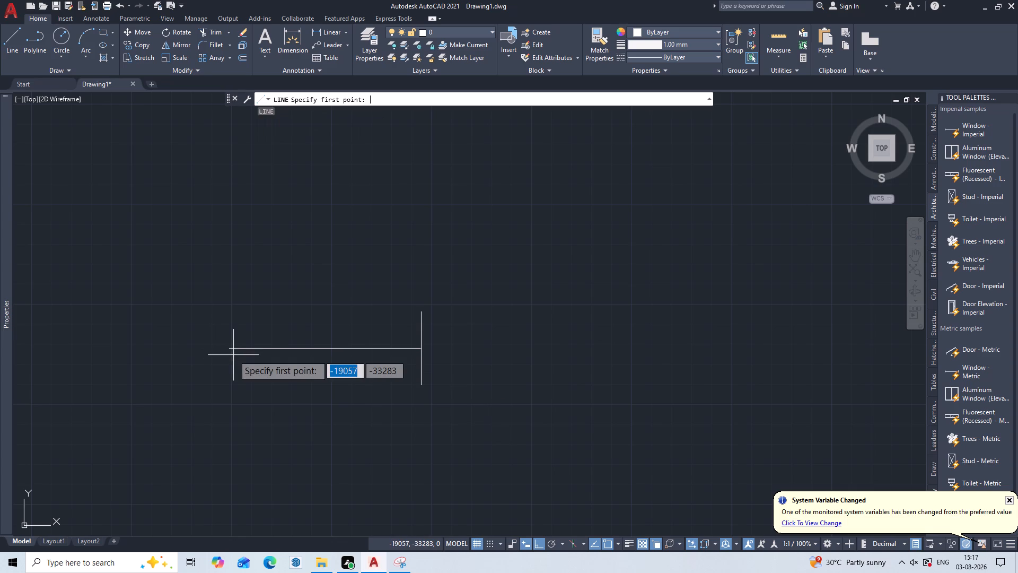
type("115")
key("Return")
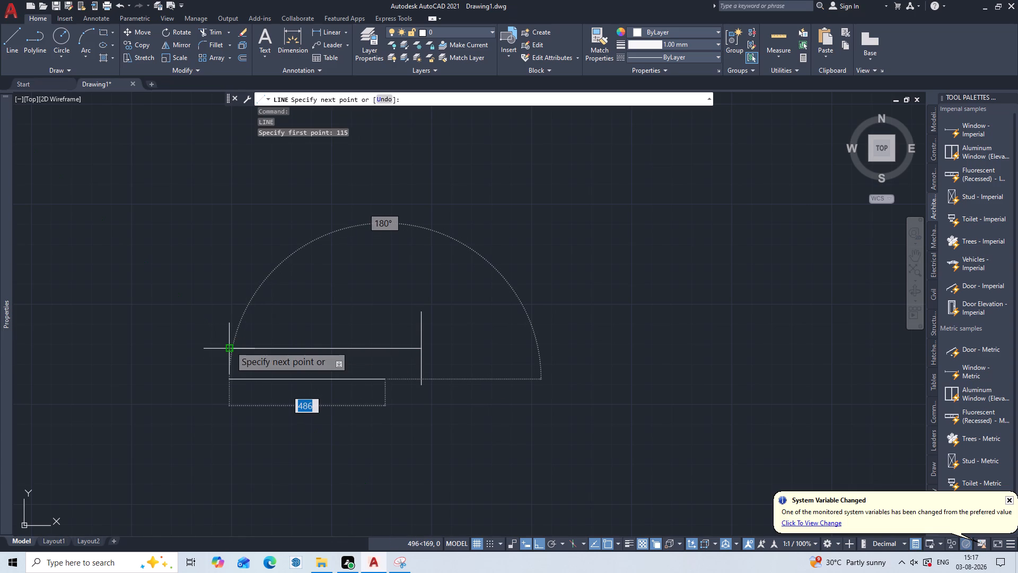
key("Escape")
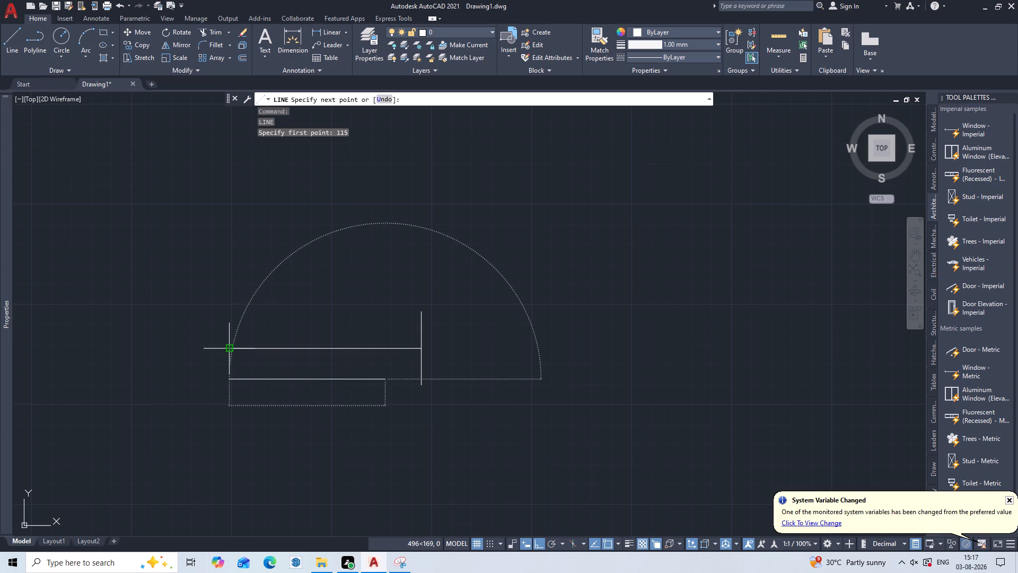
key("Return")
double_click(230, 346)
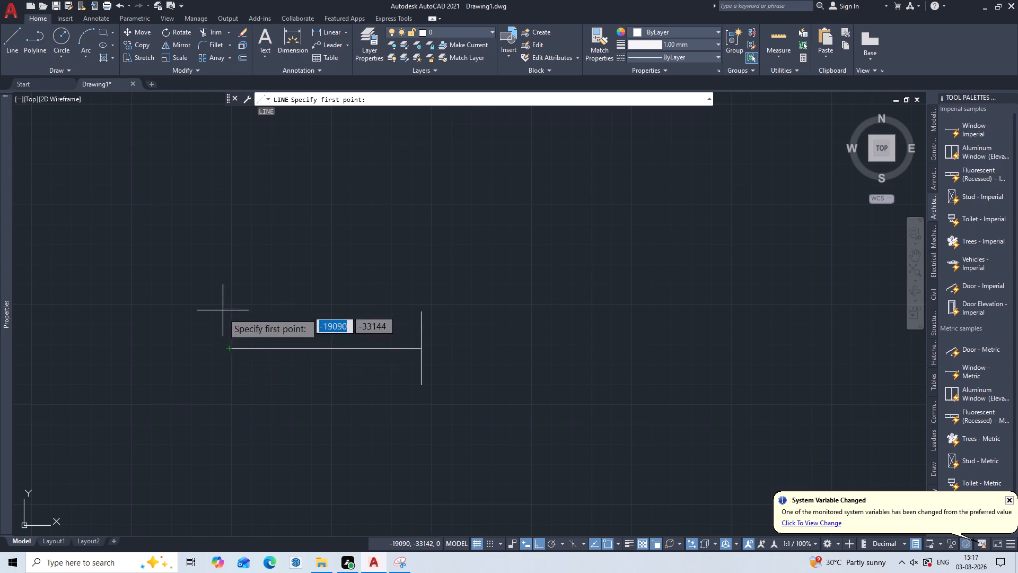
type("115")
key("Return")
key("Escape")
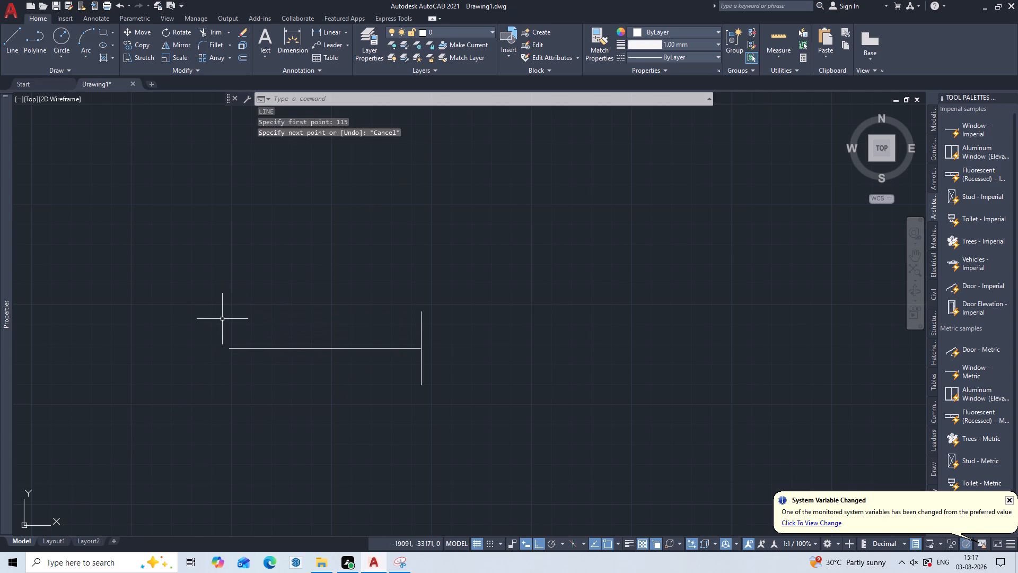
Draw a 115 line upward from the left end of the 600 horizontal line.
key("l")
key("Return")
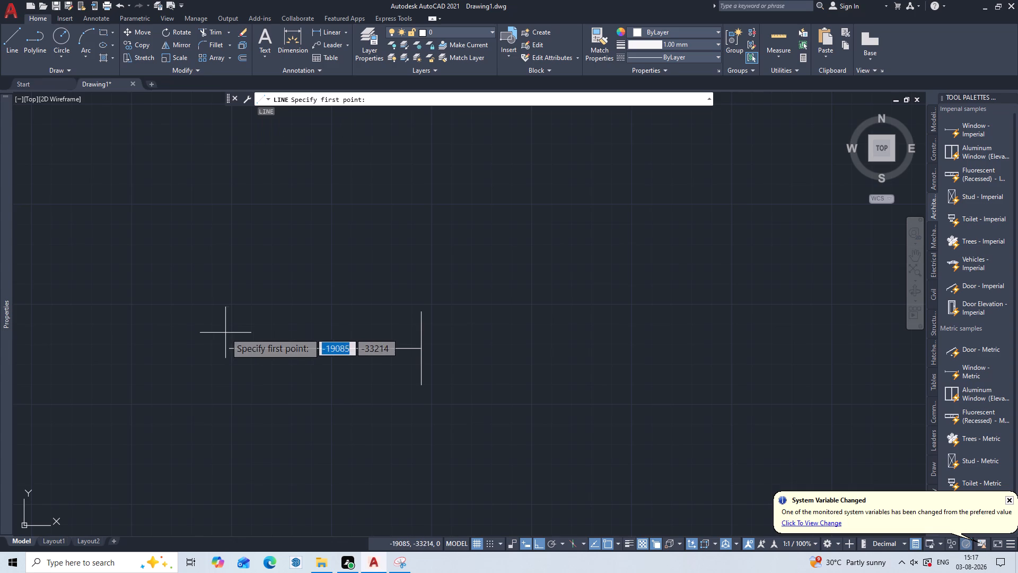
left_click(231, 347)
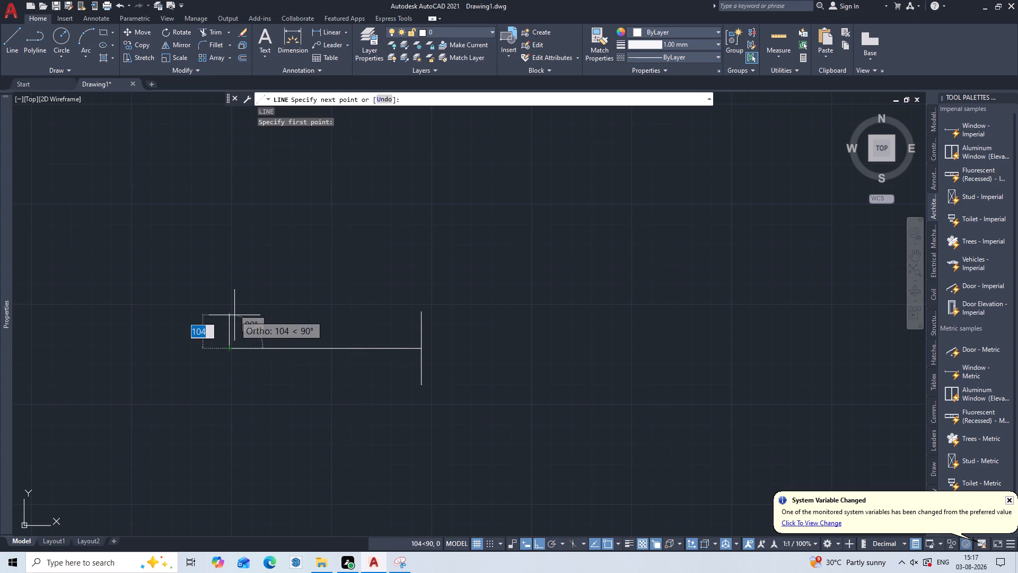
type("115")
key("Return")
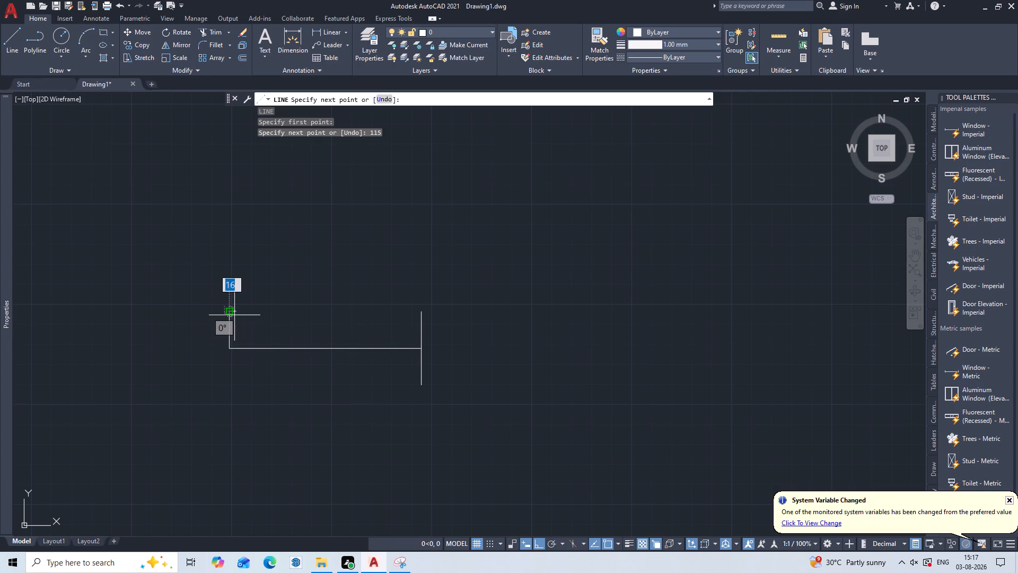
key("Return")
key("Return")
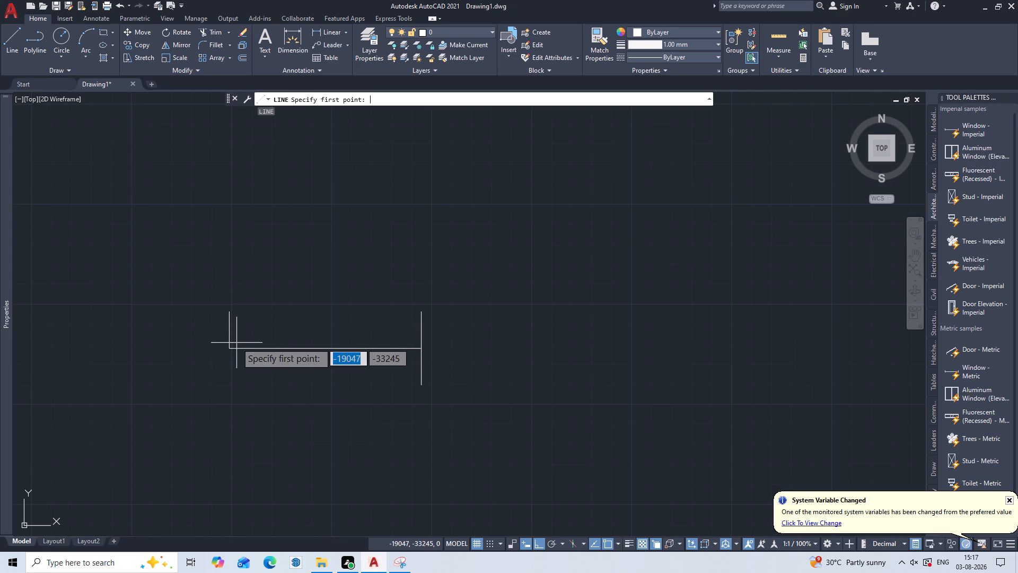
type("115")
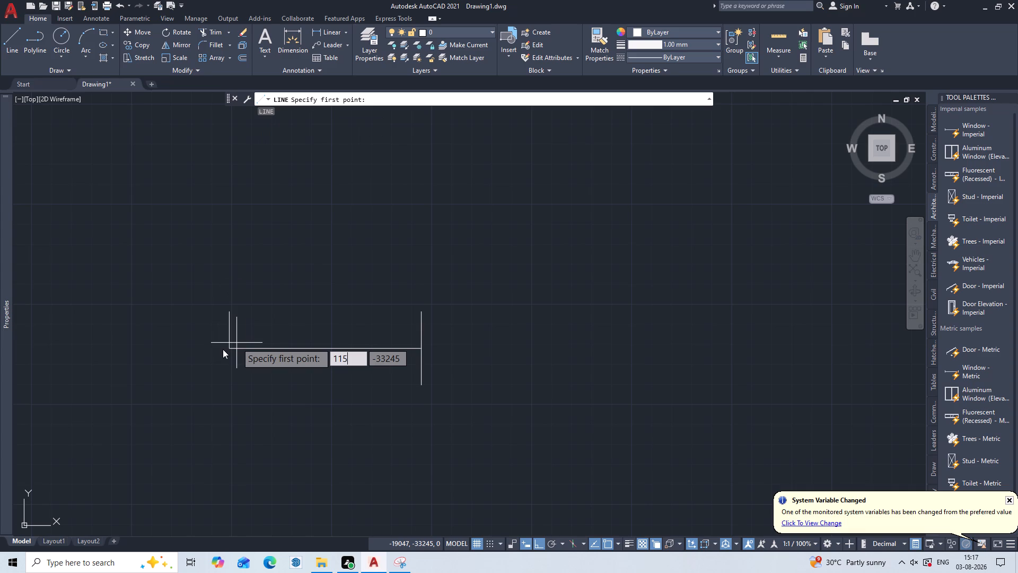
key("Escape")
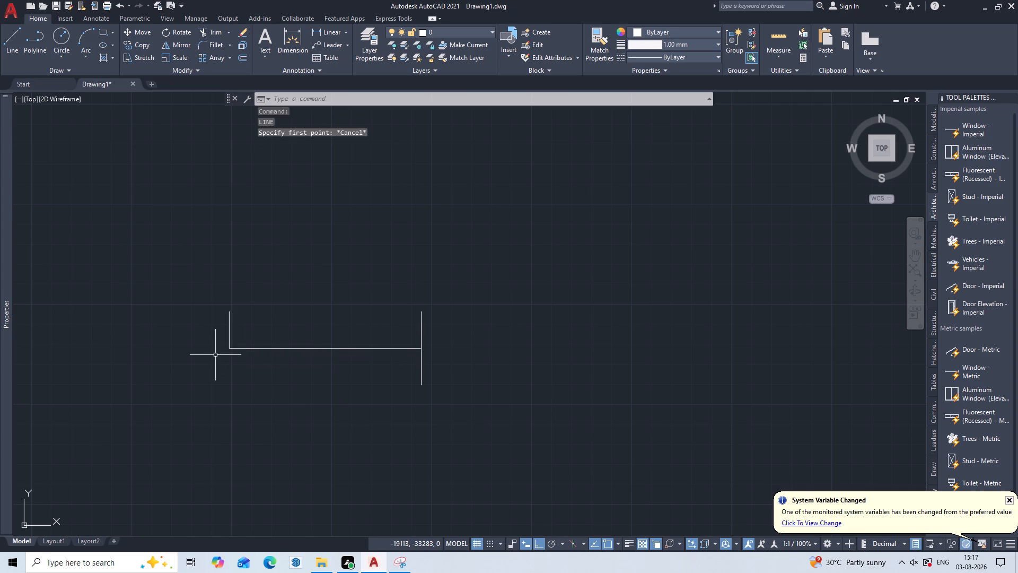
Draw a 115 line downward from the left end of the 600 horizontal line.
key("l")
key("Return")
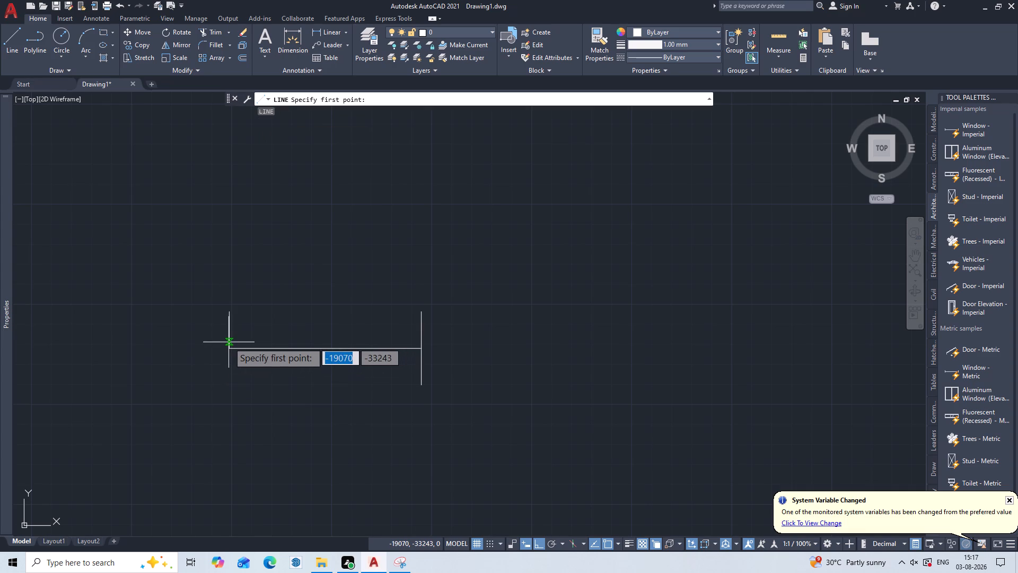
left_click(227, 346)
middle_click(227, 346)
left_click(227, 346)
type("115")
key("Return")
key("Escape")
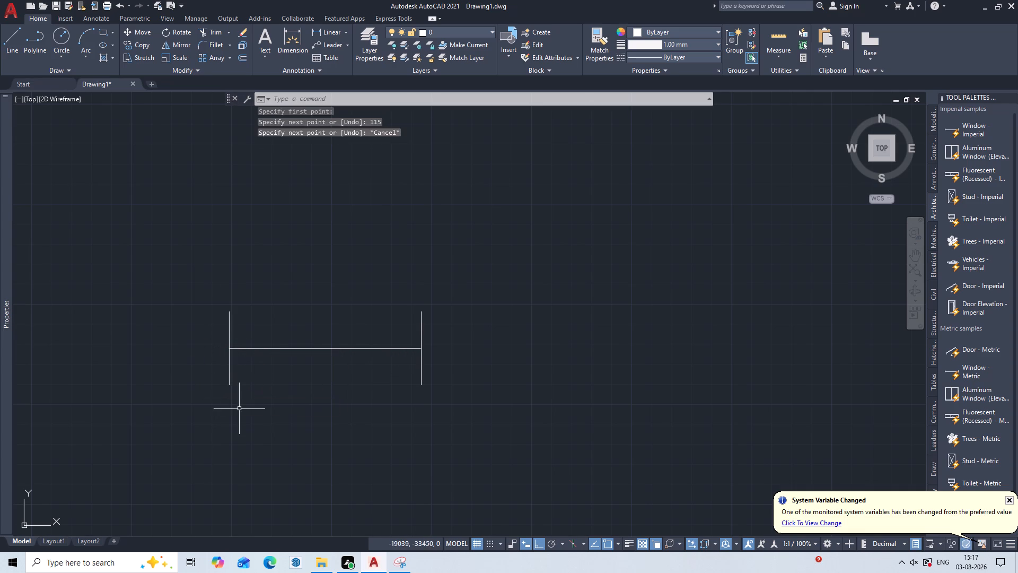
Offset the 600 horizontal line by 30 to both its upper and lower sides.
key("o")
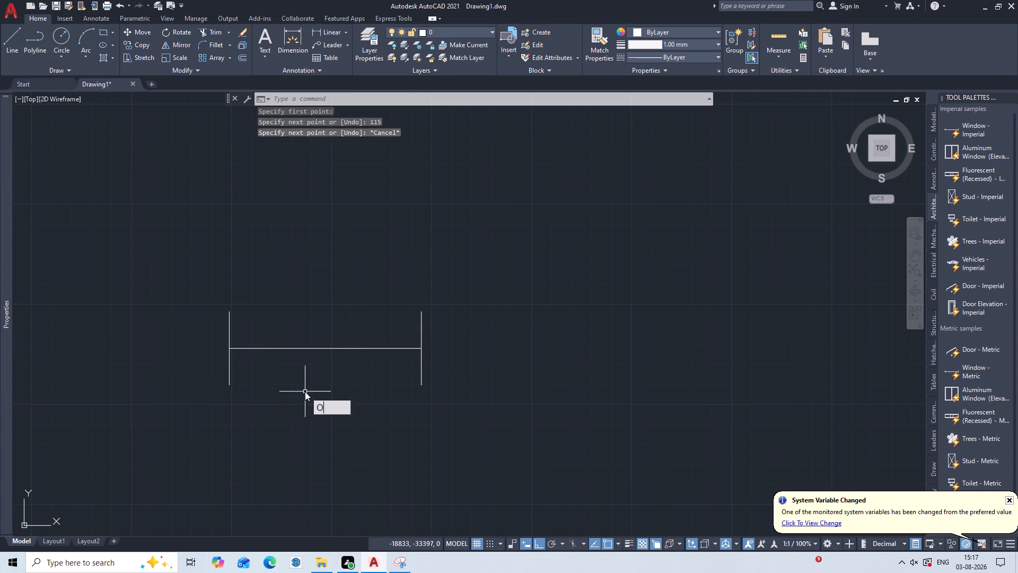
key("Return")
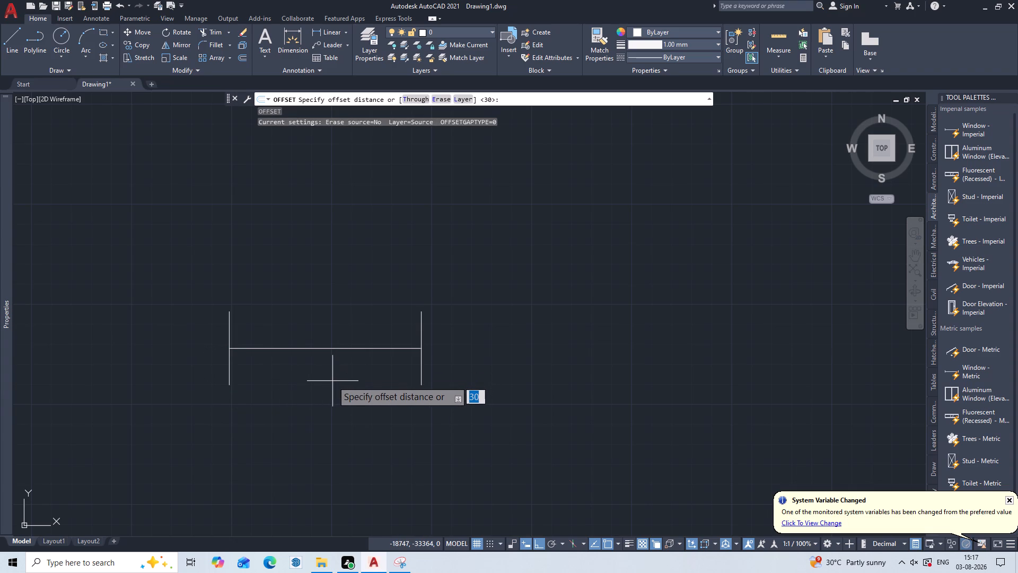
key("Return")
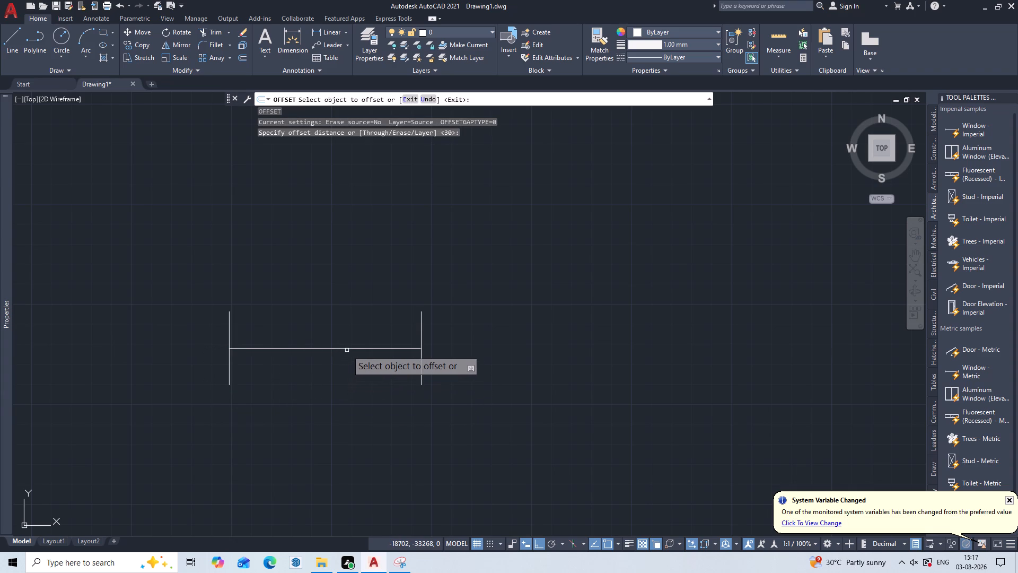
double_click(347, 350)
double_click(341, 349)
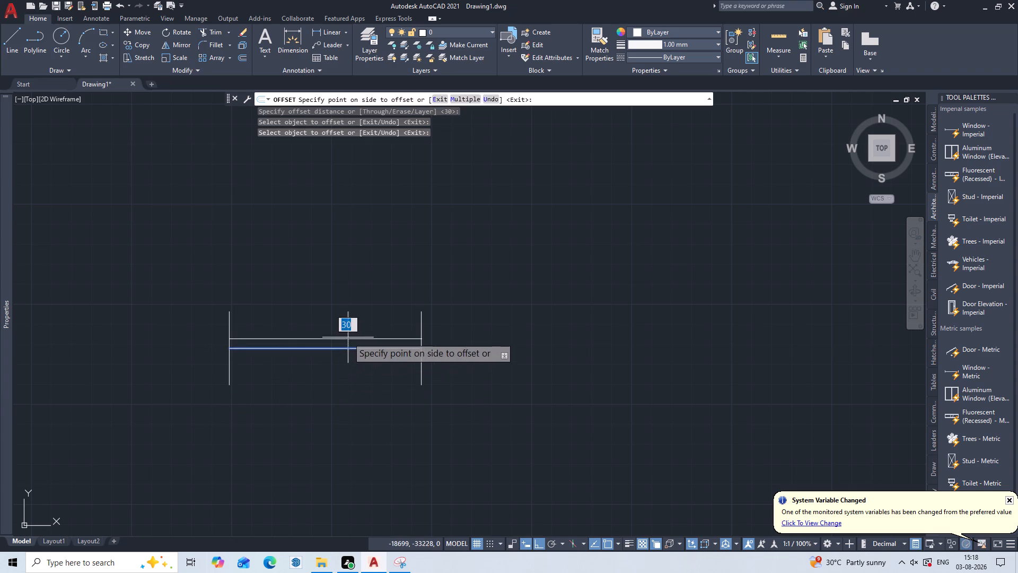
left_click(348, 337)
left_click(345, 349)
left_click(345, 355)
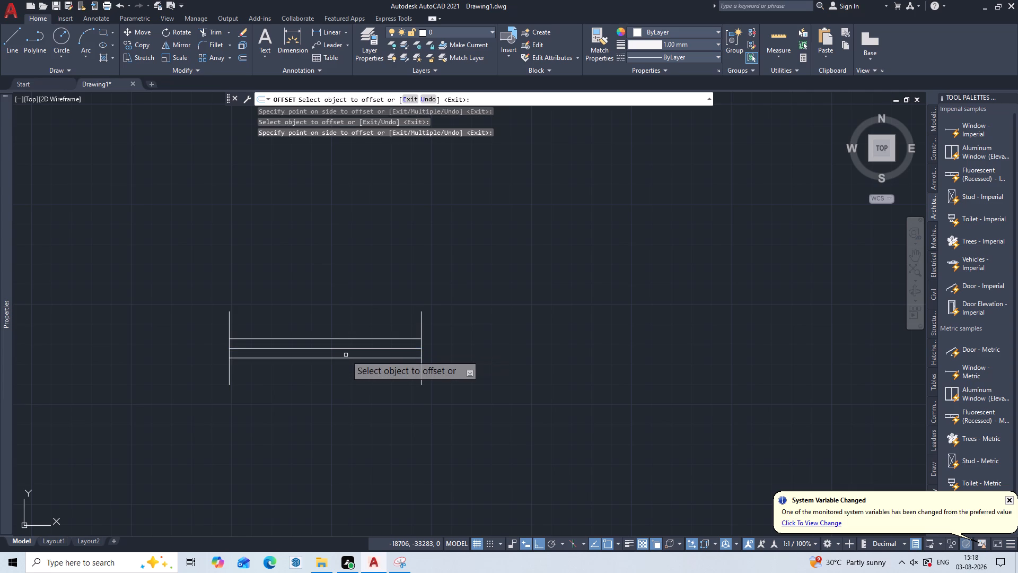
key("Escape")
Delete the original middle 600 line between the two offset lines.
left_click(356, 347)
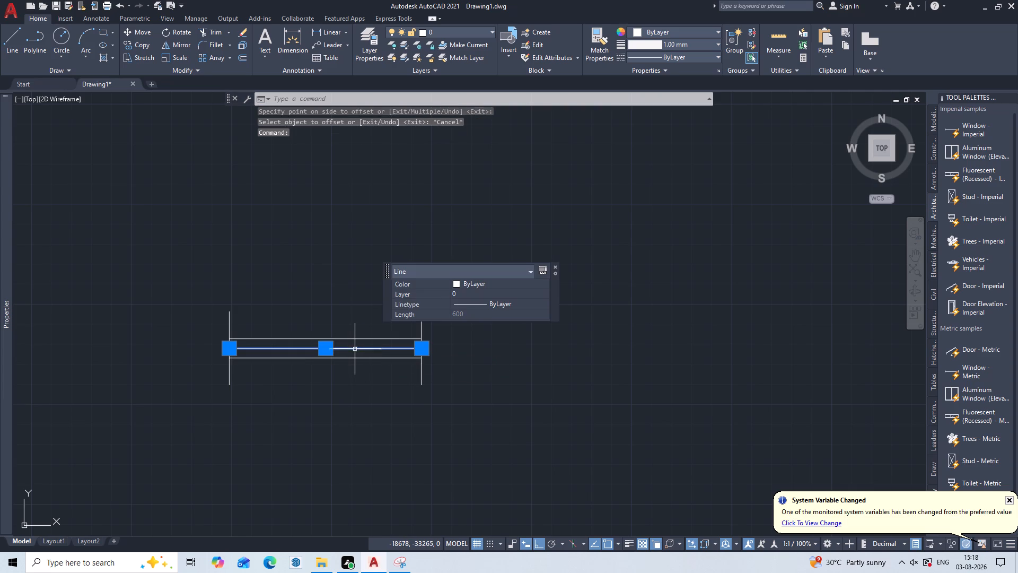
key("Delete")
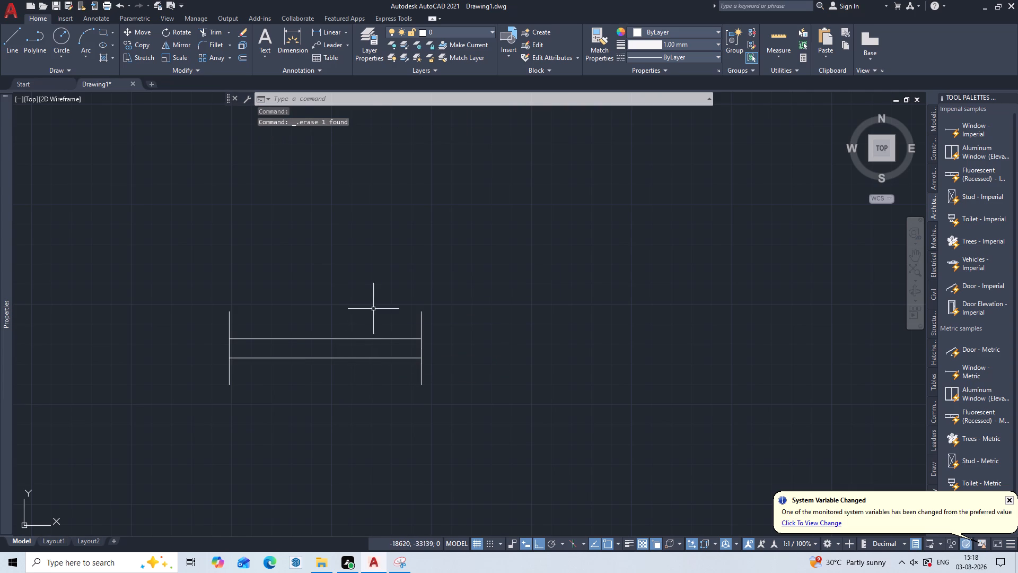
Group all the lines of the new 600 window symbol.
double_click(462, 276)
left_click_drag(183, 458, 183, 435)
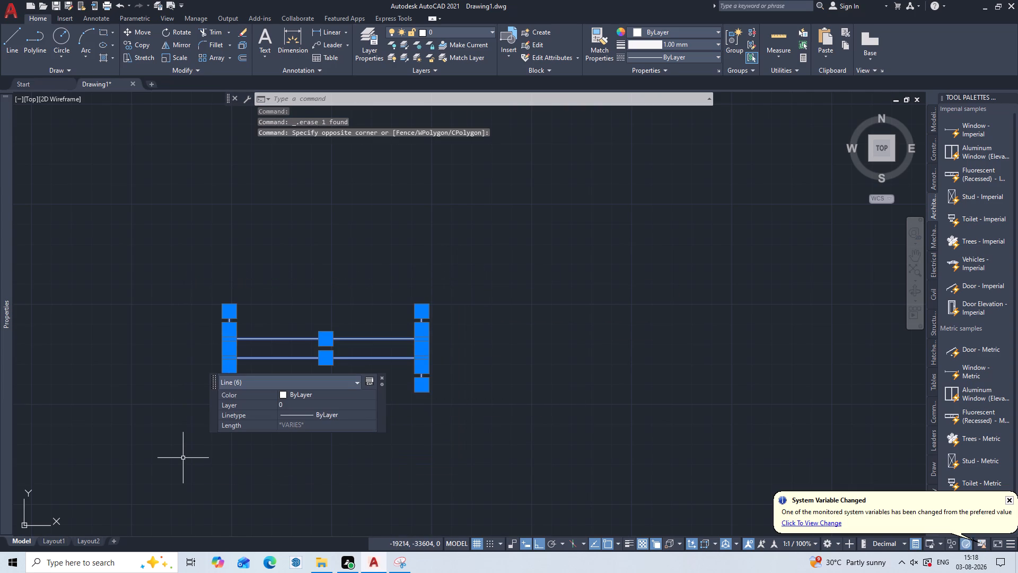
key("g")
key("Return")
With Ortho off, copy the grouped 600 symbol by its lower-left corner into the top wall, at the small right-hand room's upper-left inner corner.
type("COP")
key("Return")
left_click(300, 357)
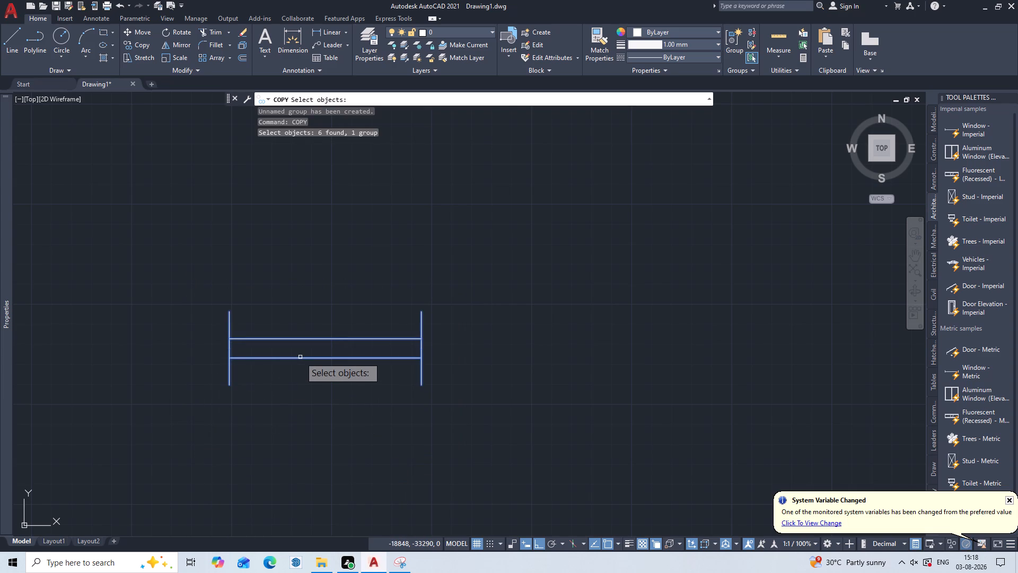
key("Return")
left_click(229, 381)
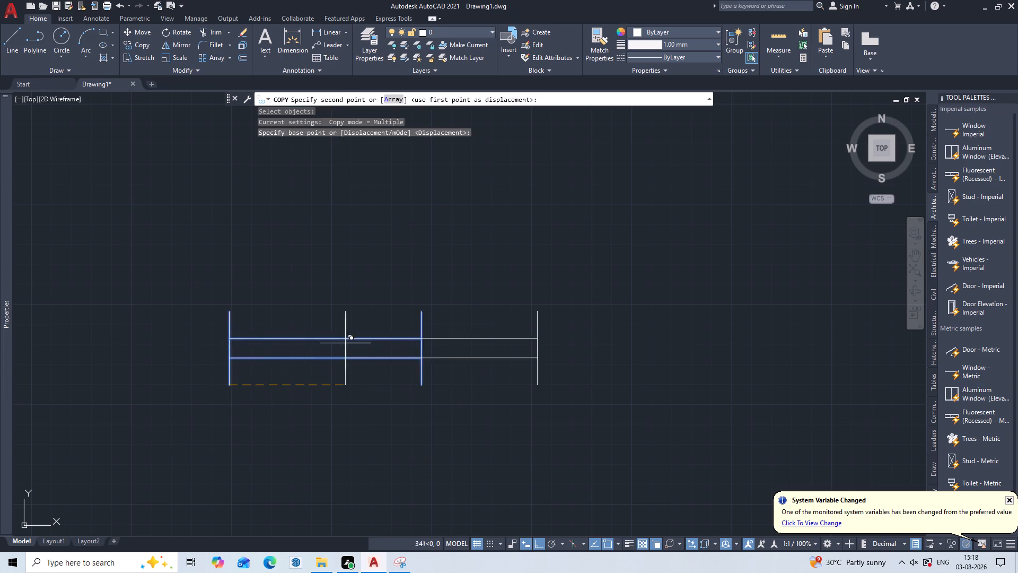
scroll(420, 312, "down", 2)
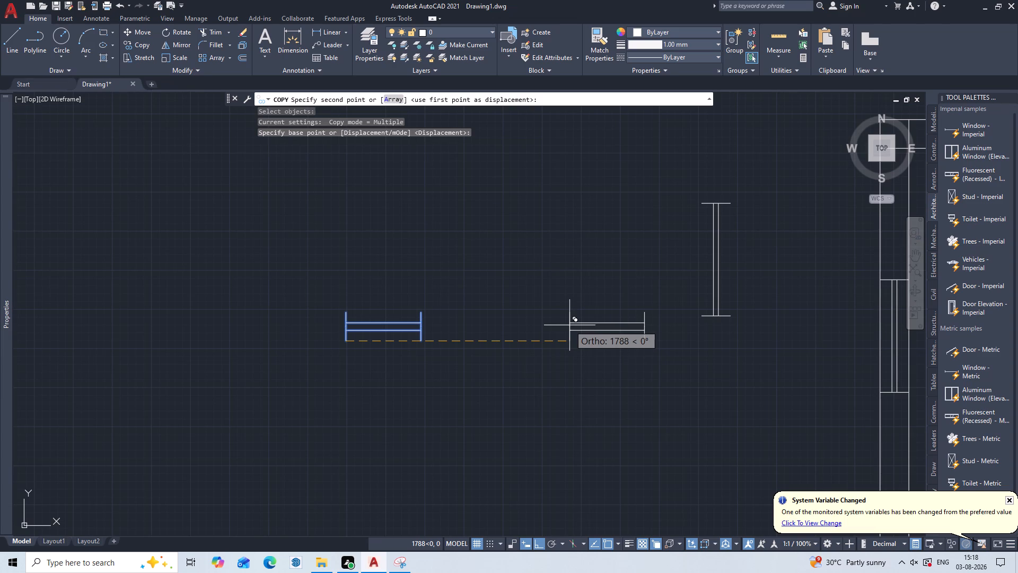
key("F8")
scroll(569, 325, "down", 2)
middle_click_drag(575, 326, 420, 293)
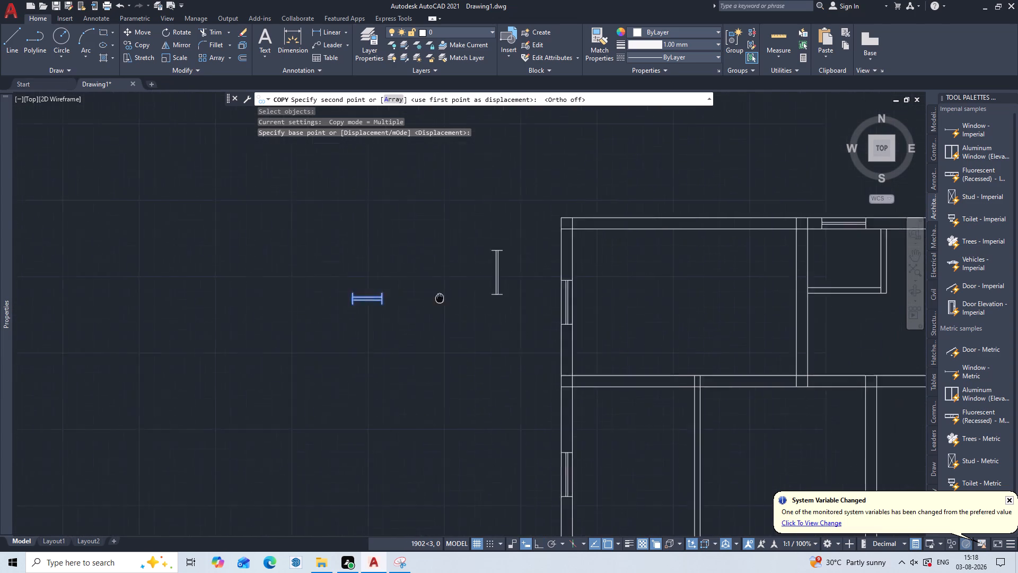
middle_click_drag(420, 293, 405, 289)
middle_click_drag(487, 435, 482, 406)
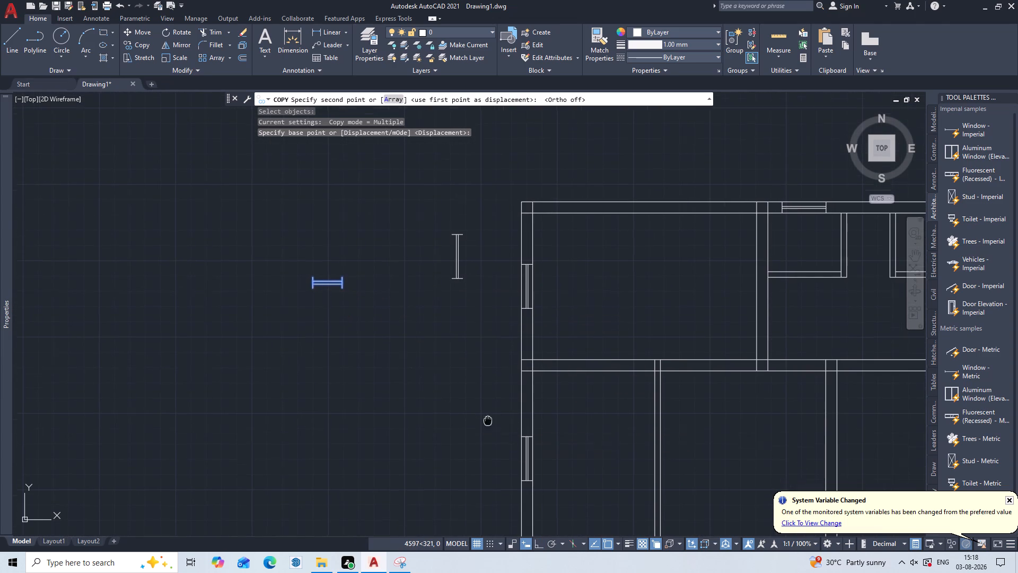
middle_click_drag(482, 406, 450, 312)
scroll(470, 358, "down", 2)
middle_click_drag(449, 374, 434, 331)
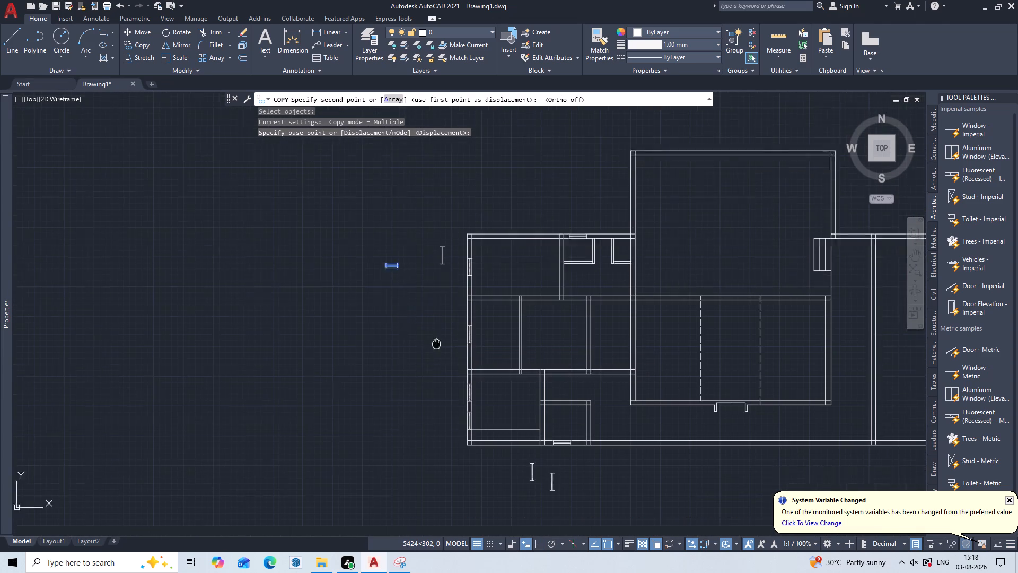
middle_click_drag(434, 331, 436, 318)
middle_click_drag(561, 229, 409, 343)
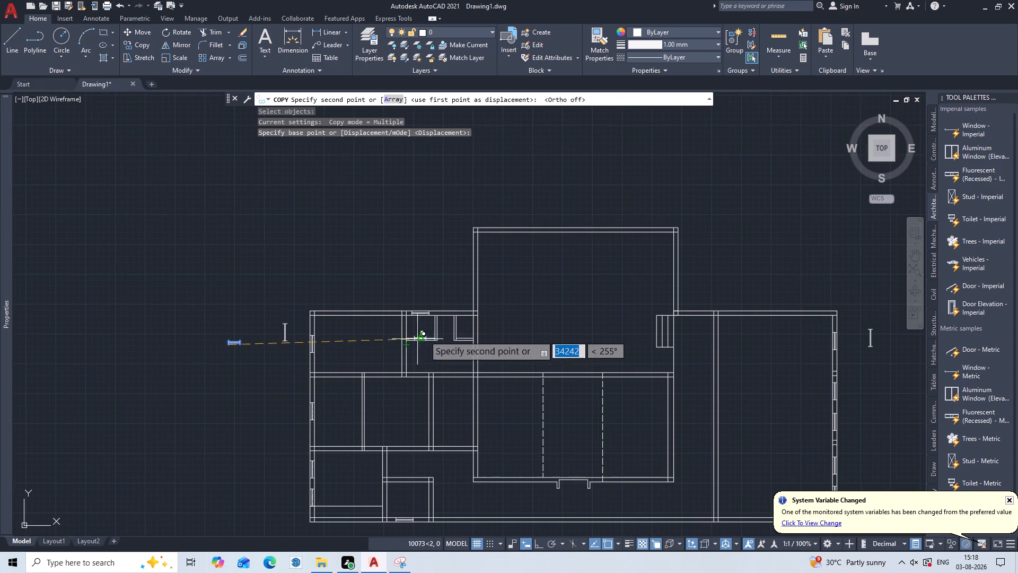
scroll(444, 323, "up", 3)
scroll(495, 301, "up", 1)
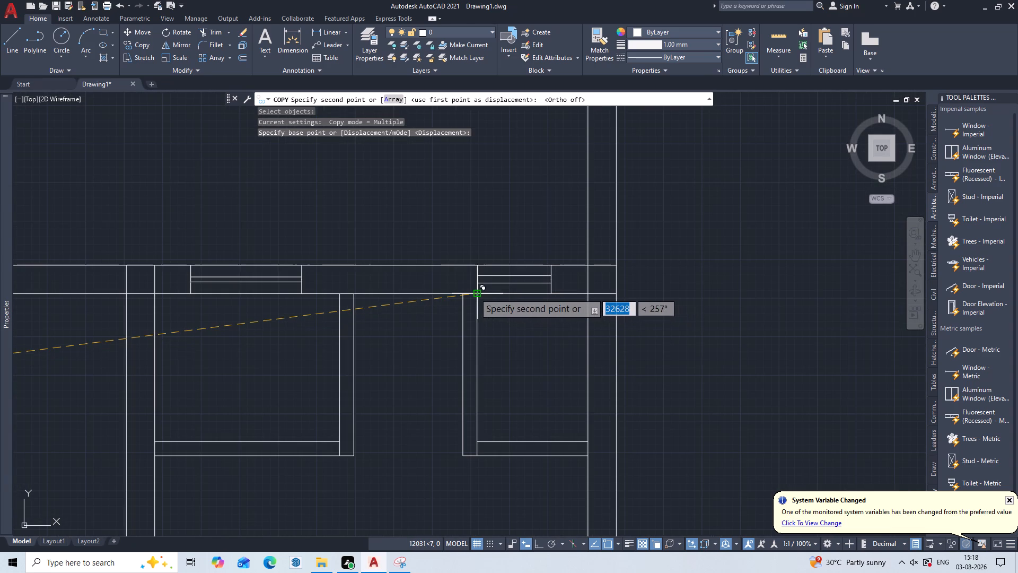
left_click(475, 293)
key("Escape")
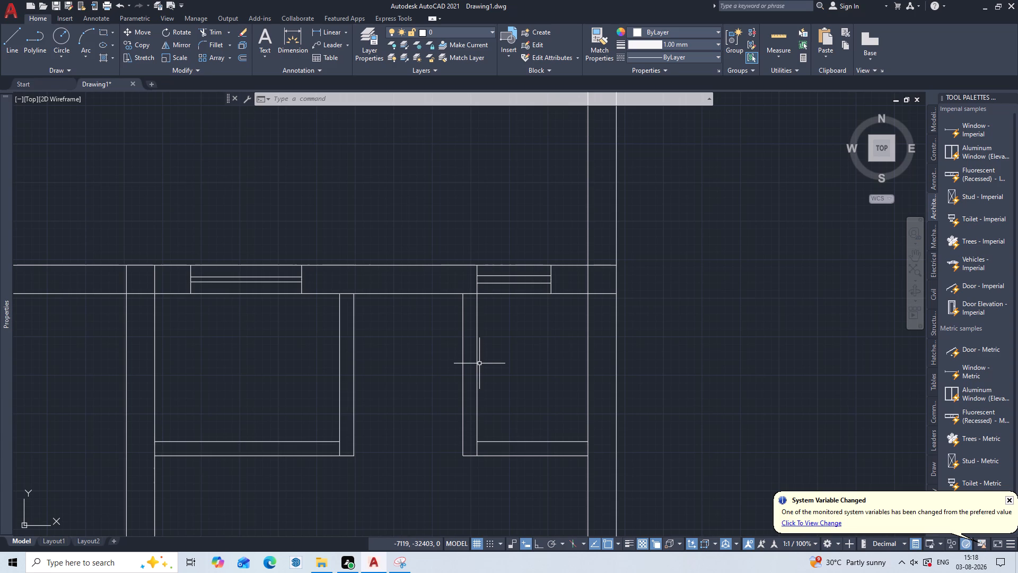
scroll(498, 454, "down", 1)
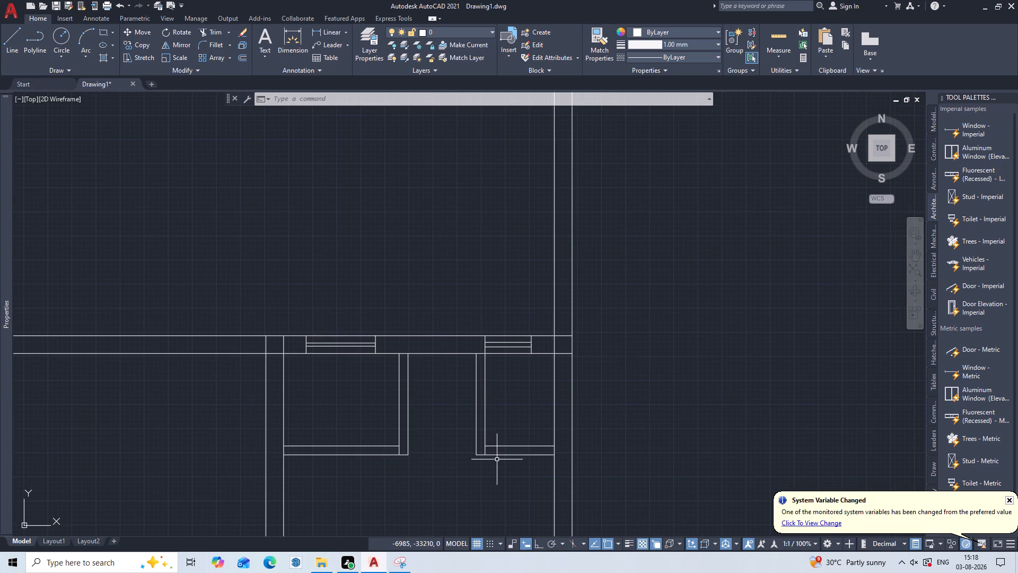
Look over the windows placed in the top, left and bottom walls of the floor plan.
middle_click_drag(497, 459, 595, 315)
scroll(484, 341, "down", 2)
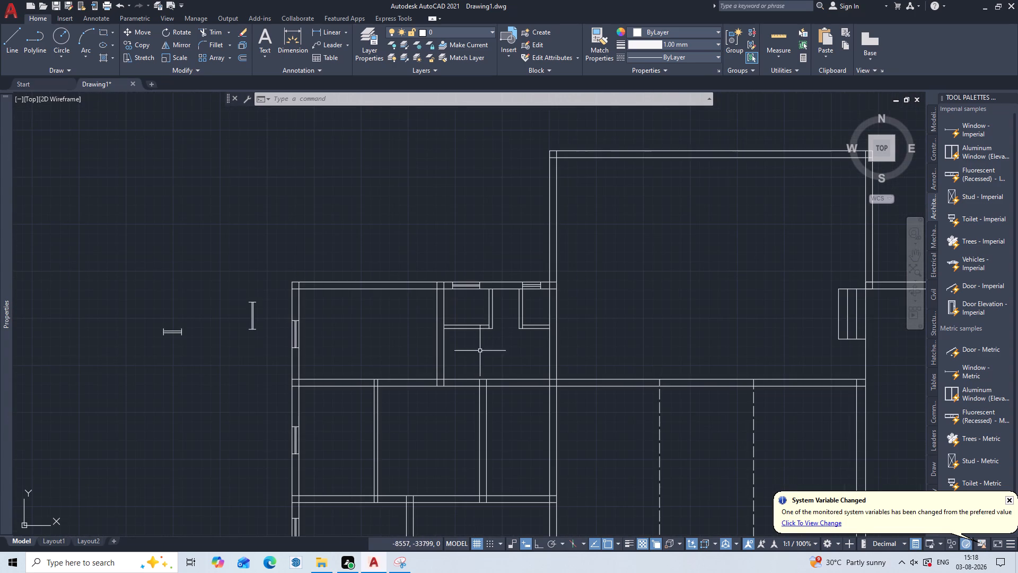
middle_click_drag(478, 357, 542, 323)
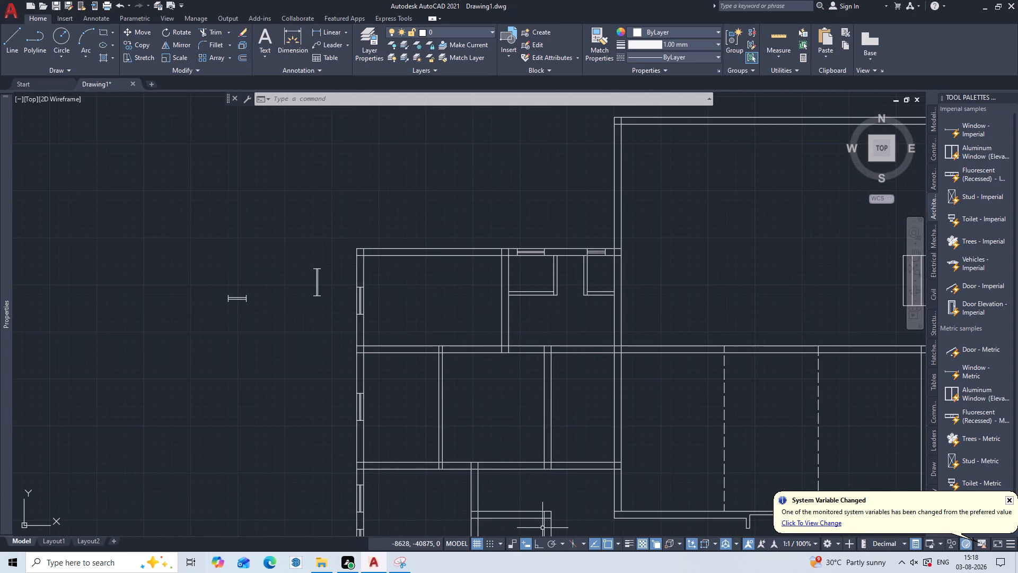
middle_click_drag(540, 528, 651, 456)
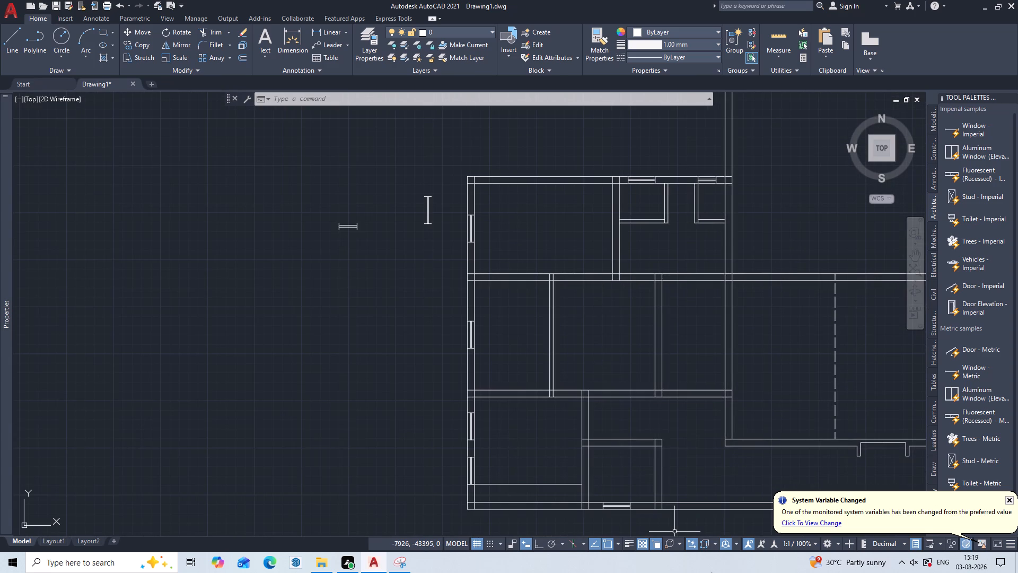
middle_click_drag(655, 554, 616, 527)
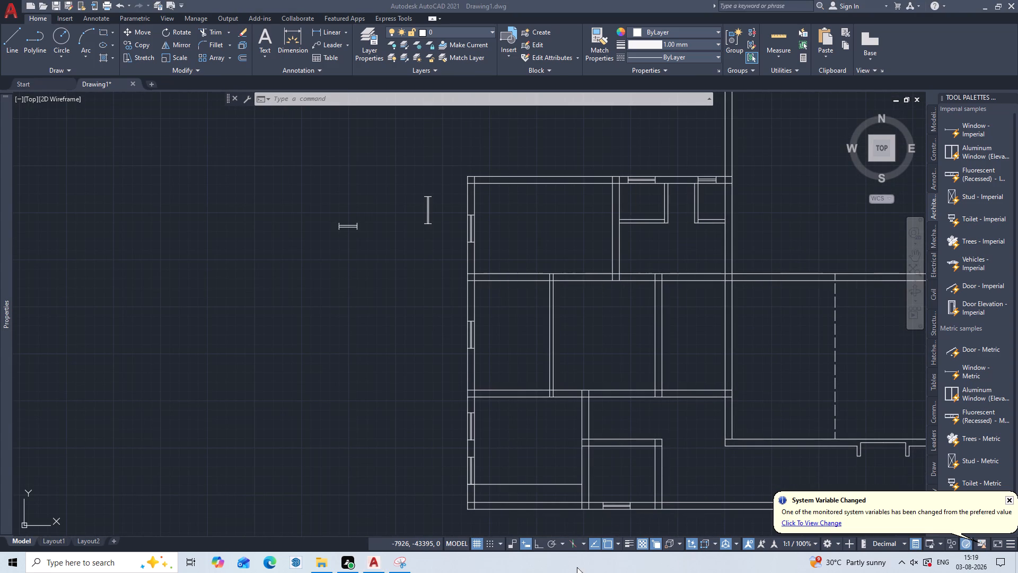
middle_click_drag(432, 412, 362, 307)
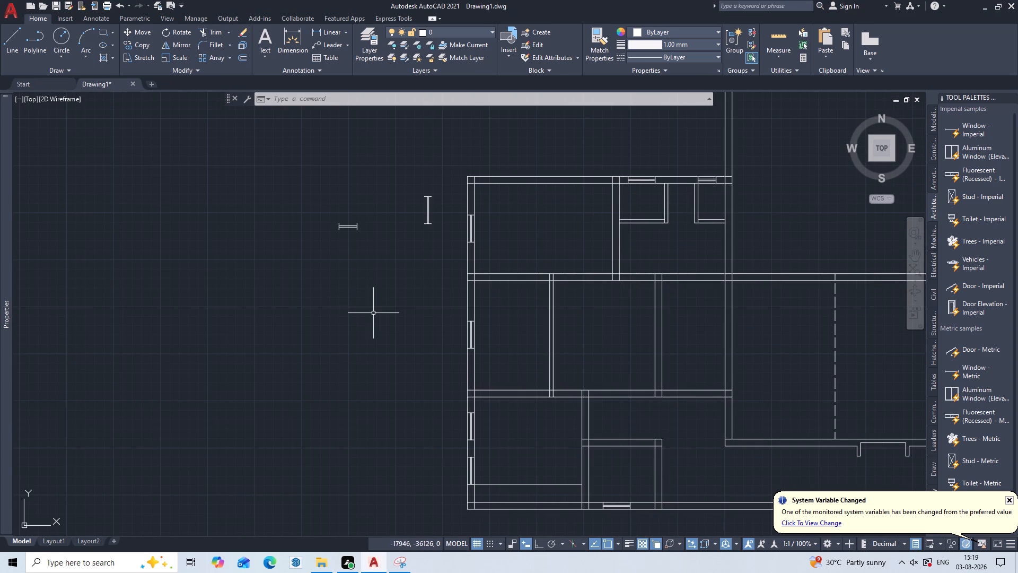
key("Escape")
scroll(375, 314, "down", 1)
middle_click_drag(402, 368, 383, 296)
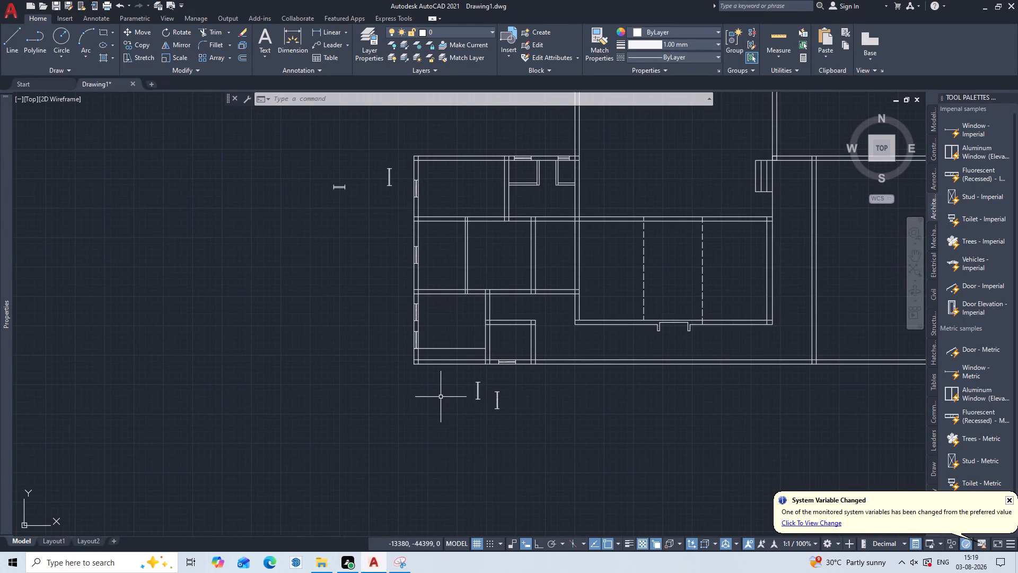
Draw a 300 by 300 rectangle in the empty space outside the floor plan's lower-left corner.
key("r")
type("EC")
key("Return")
left_click(347, 375)
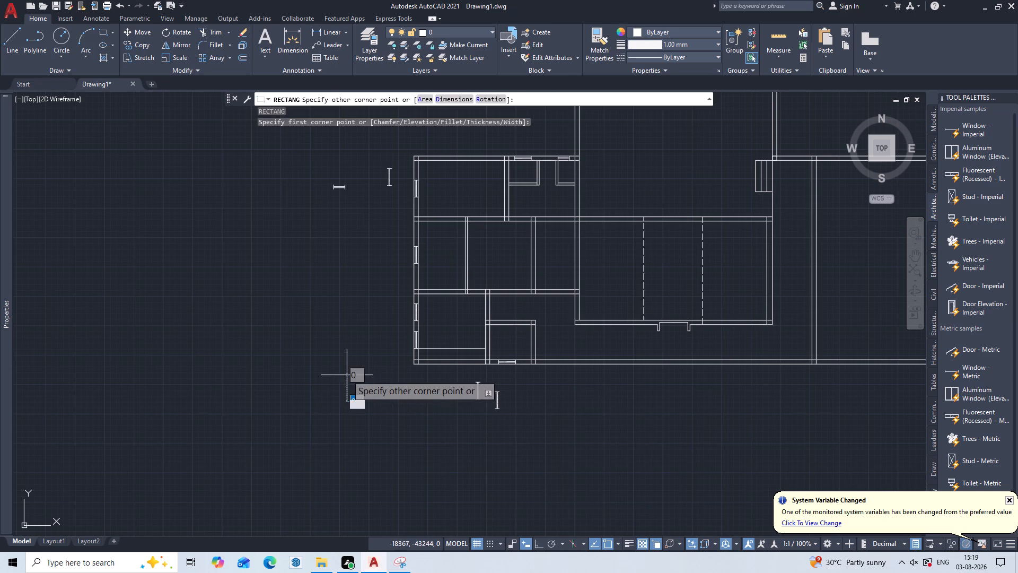
key("d")
key("Return")
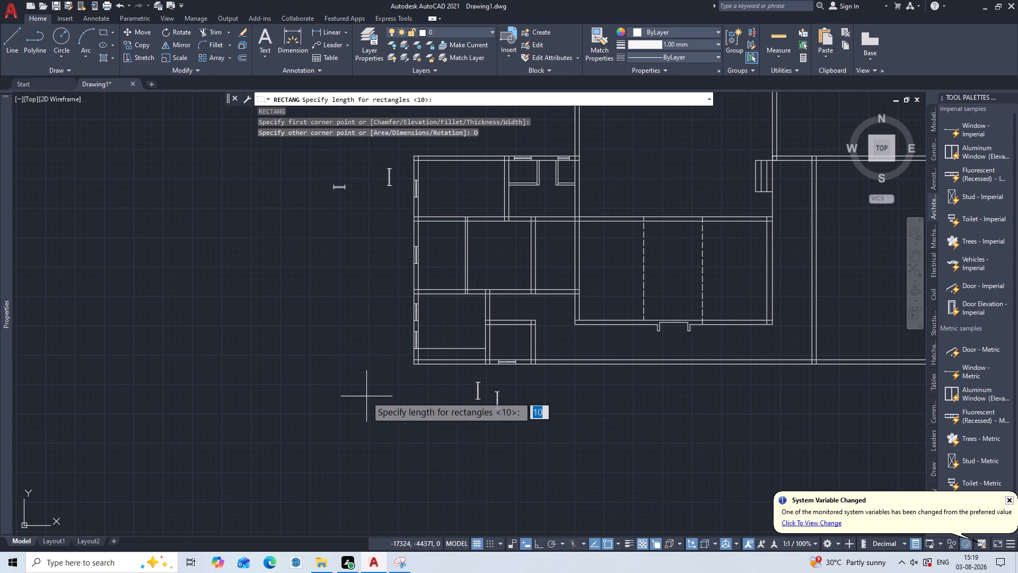
key("3")
type("00")
key("Return")
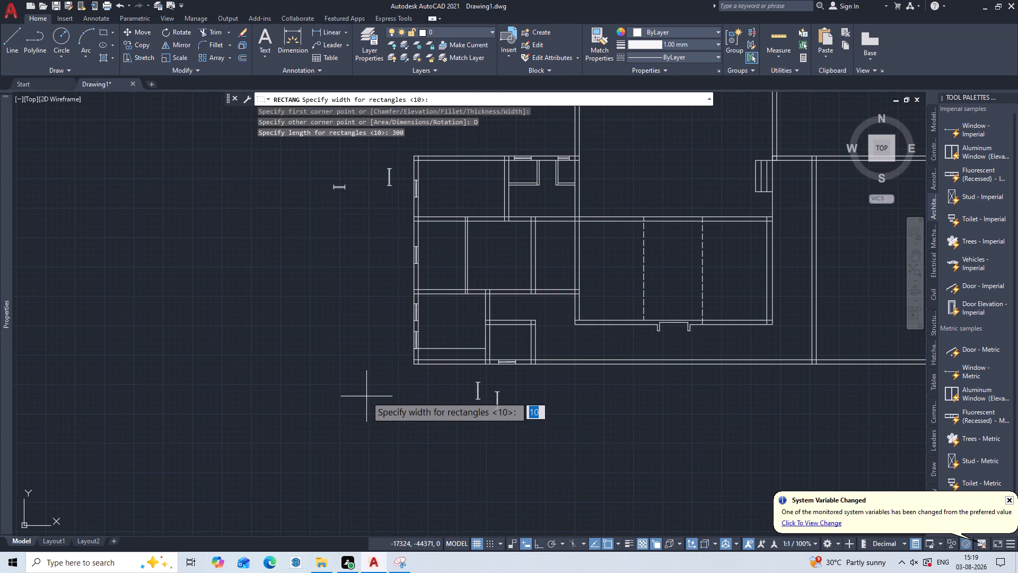
key("3")
type("00")
key("Return")
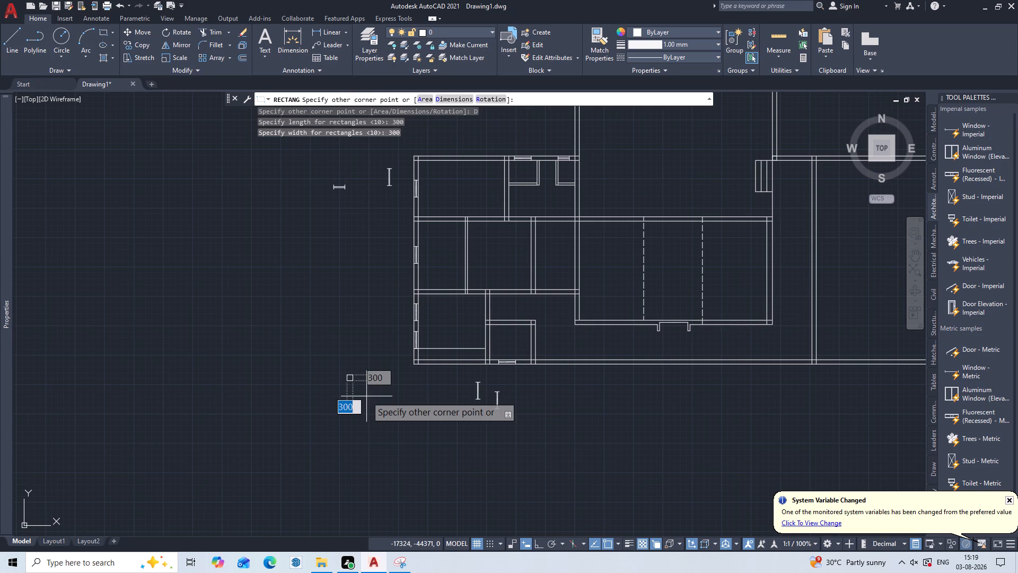
double_click(366, 396)
Hatch the inside of the 300 square in green, colour 19,155,72.
scroll(355, 379, "up", 2)
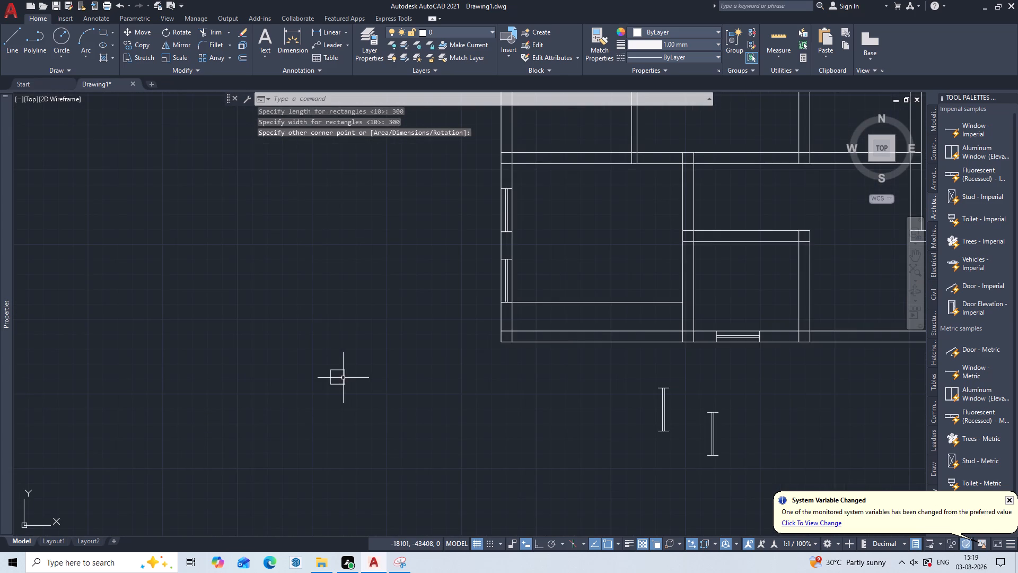
scroll(343, 378, "up", 1)
middle_click_drag(343, 378, 375, 404)
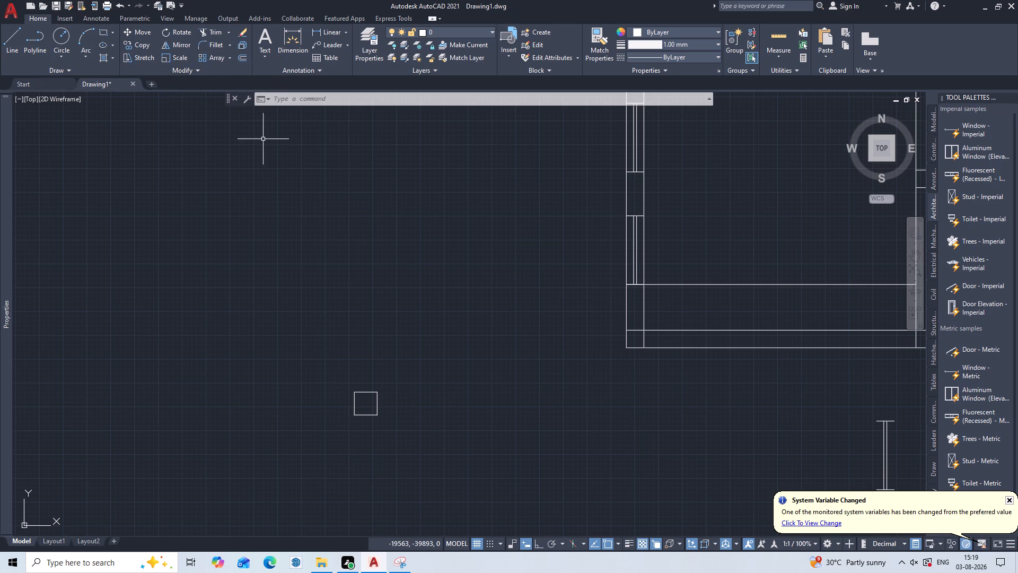
key("h")
key("Return")
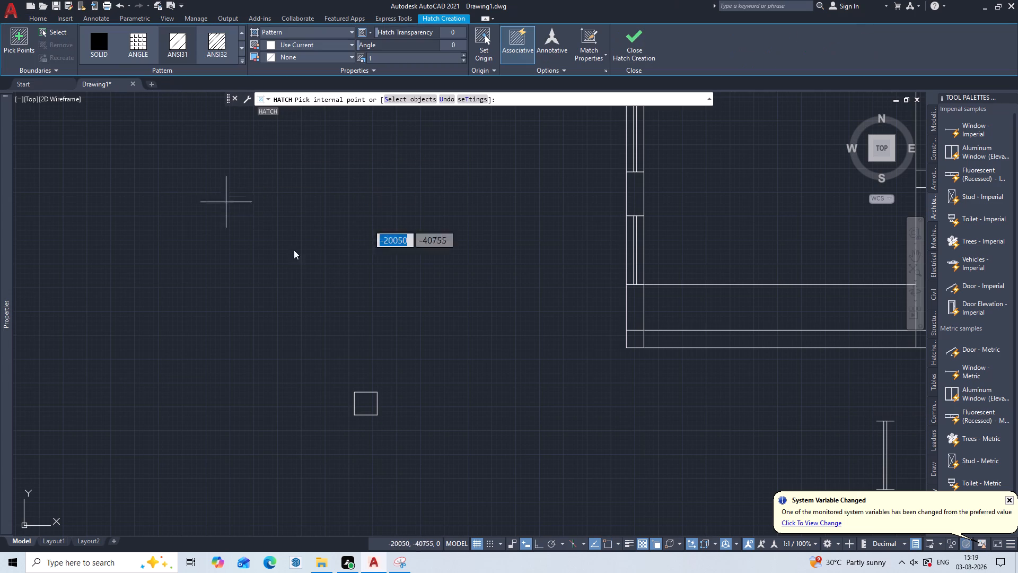
left_click(318, 46)
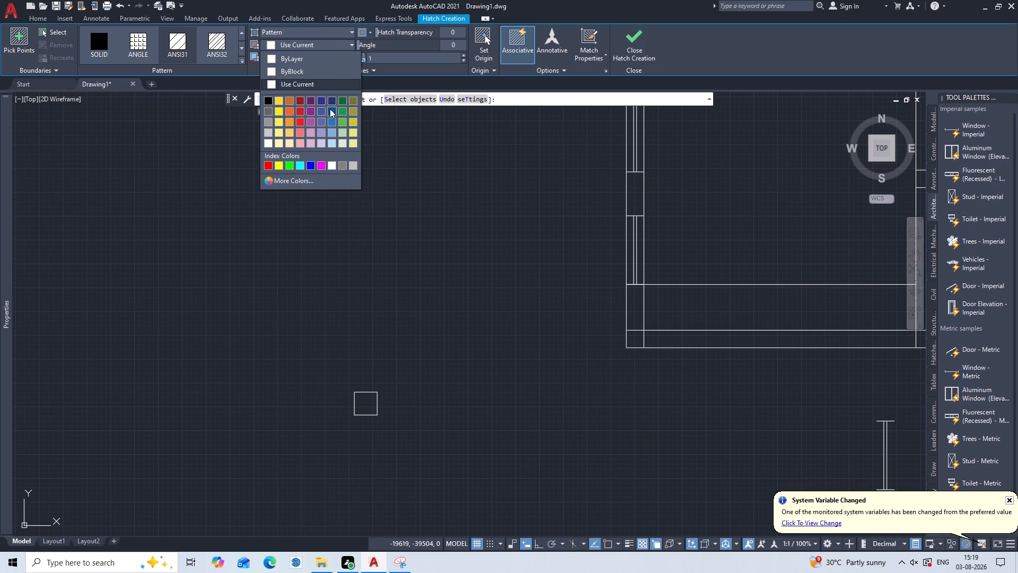
left_click(346, 109)
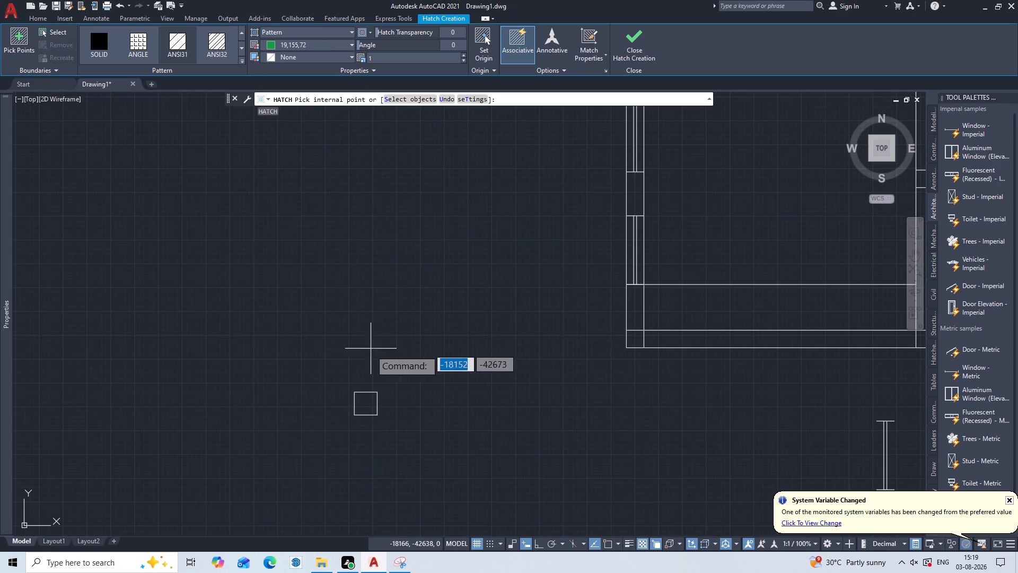
left_click(370, 400)
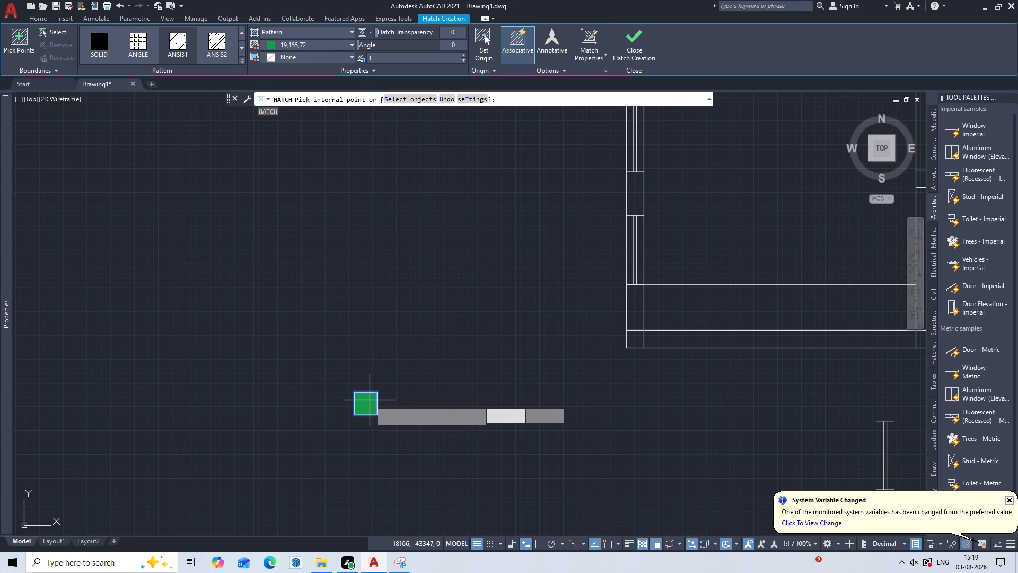
key("Escape")
Group the 300 square together with its green hatch.
left_click(382, 382)
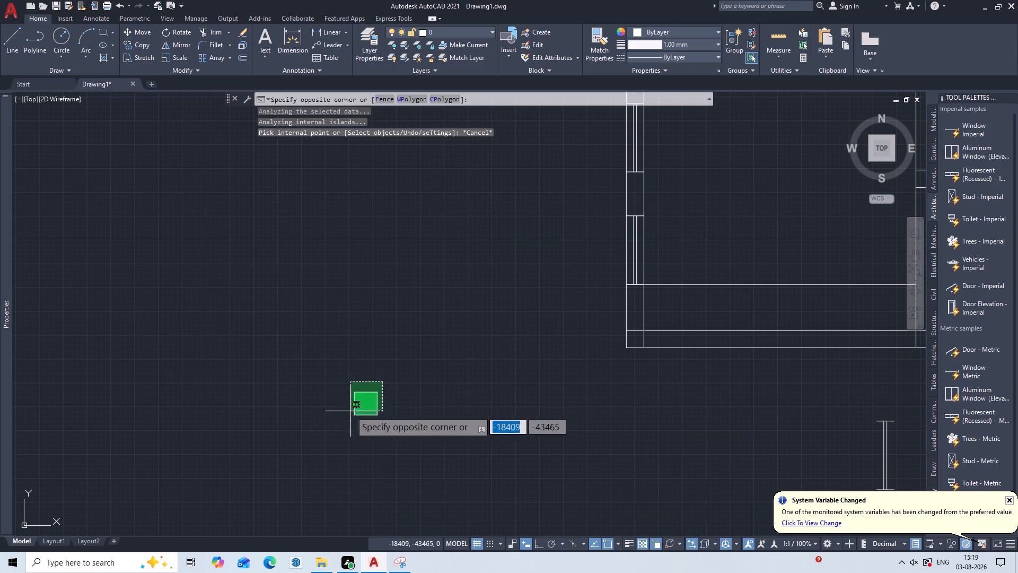
left_click(333, 429)
key("g")
key("Return")
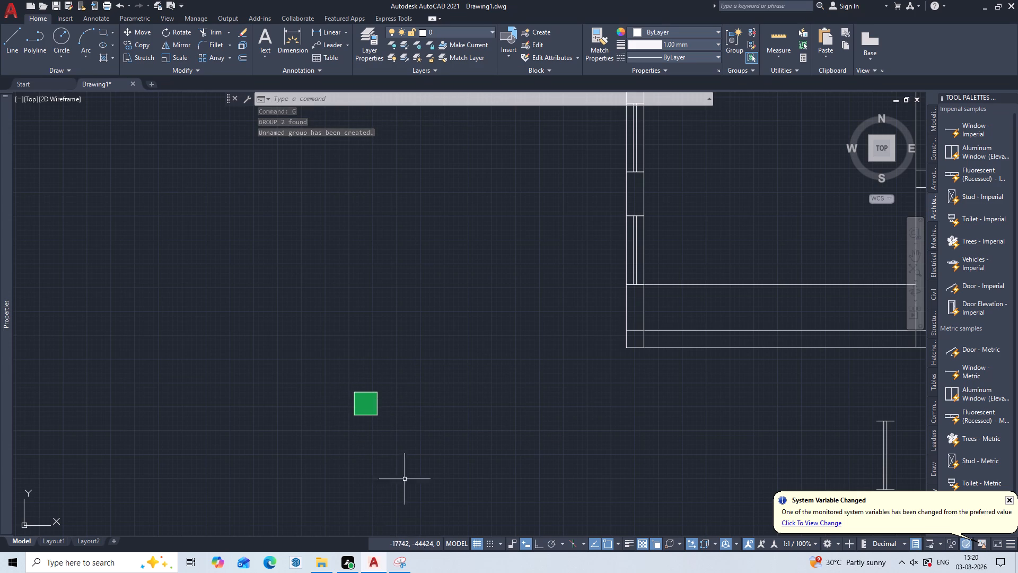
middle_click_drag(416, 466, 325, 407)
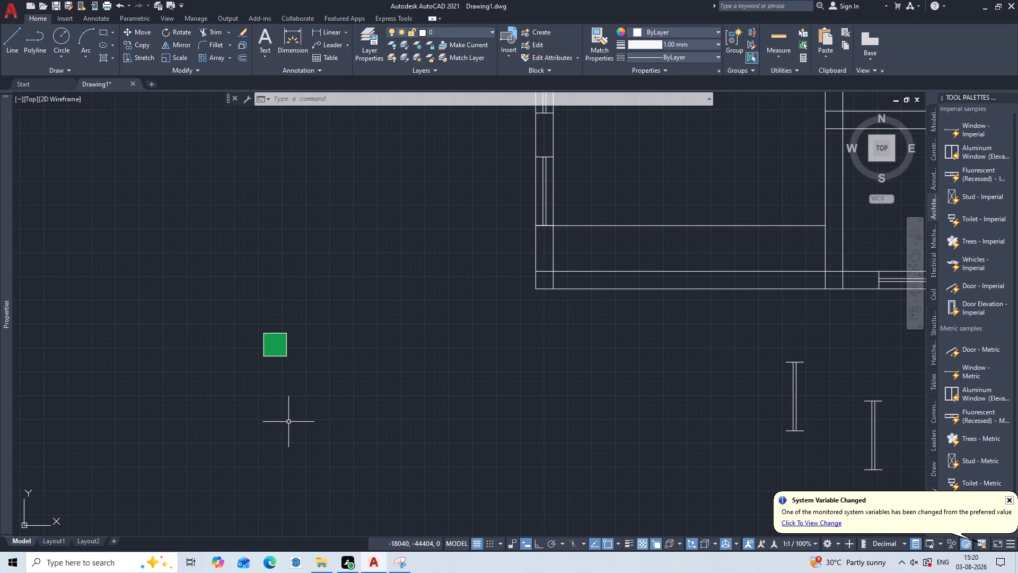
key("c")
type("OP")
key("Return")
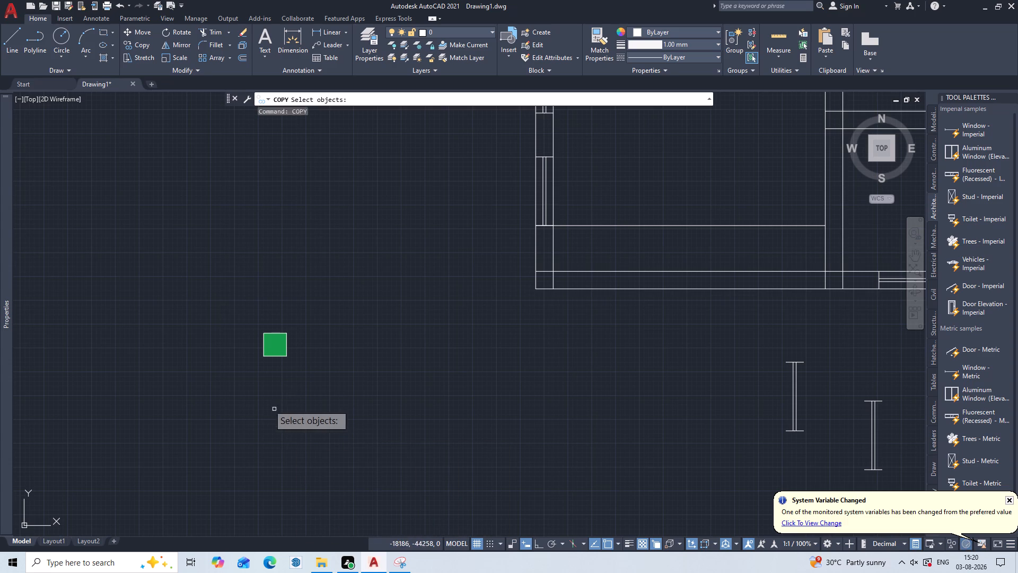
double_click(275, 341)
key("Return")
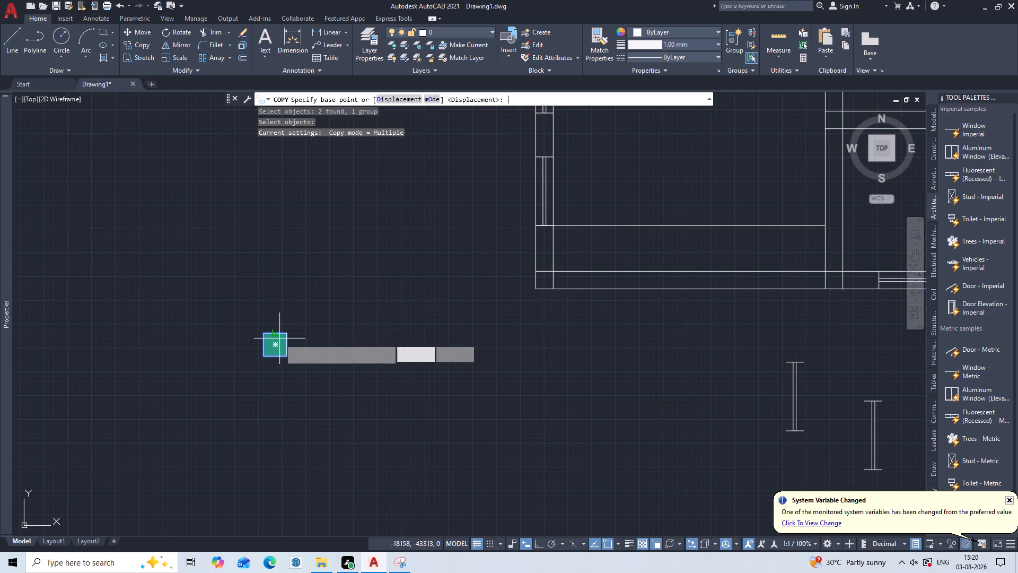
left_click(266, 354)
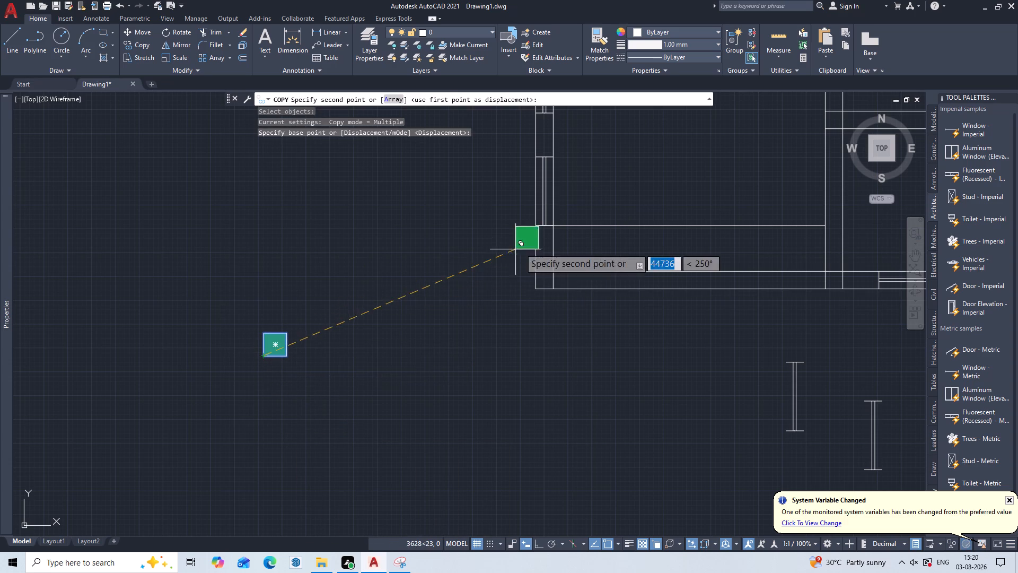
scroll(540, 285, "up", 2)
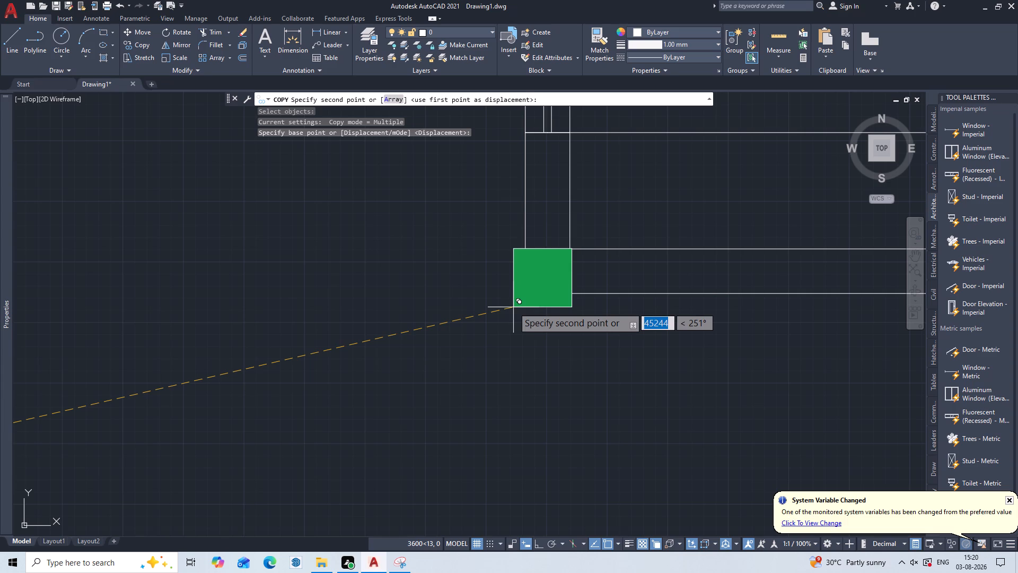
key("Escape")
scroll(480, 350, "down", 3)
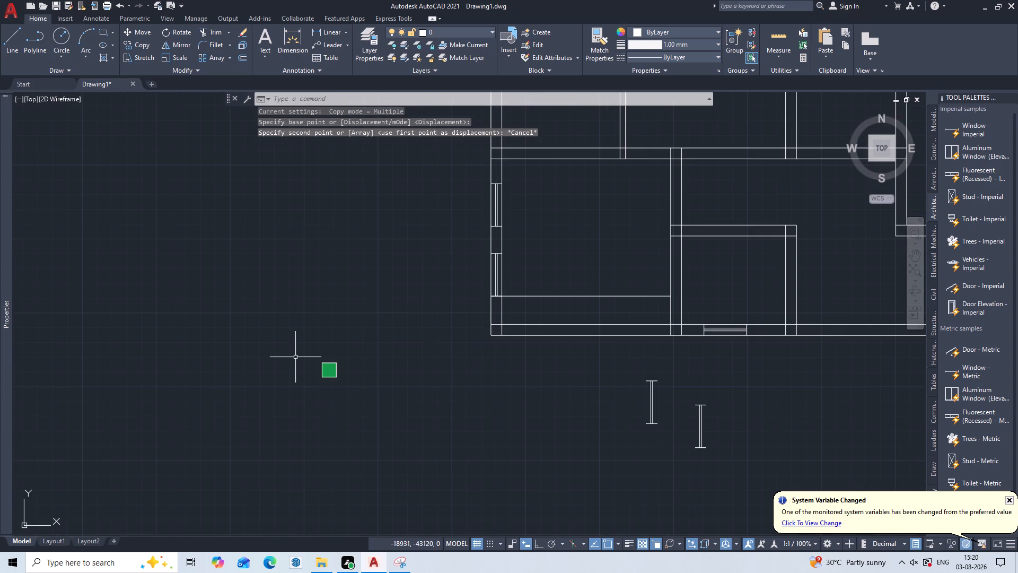
Copy the grouped green column by its upper-right corner to the inner wall corner at the plan's bottom-left.
key("c")
type("OP")
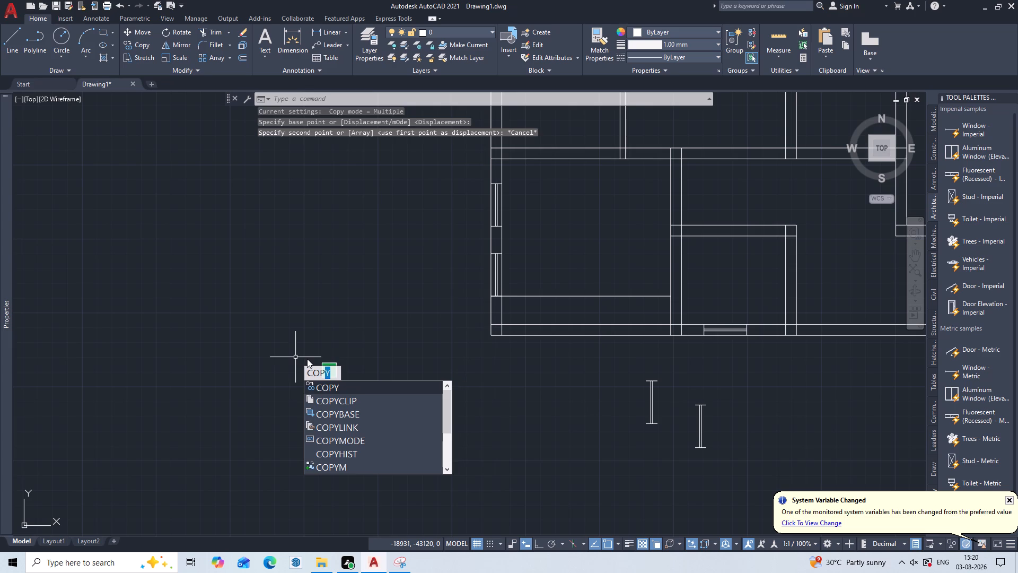
key("Return")
left_click(323, 369)
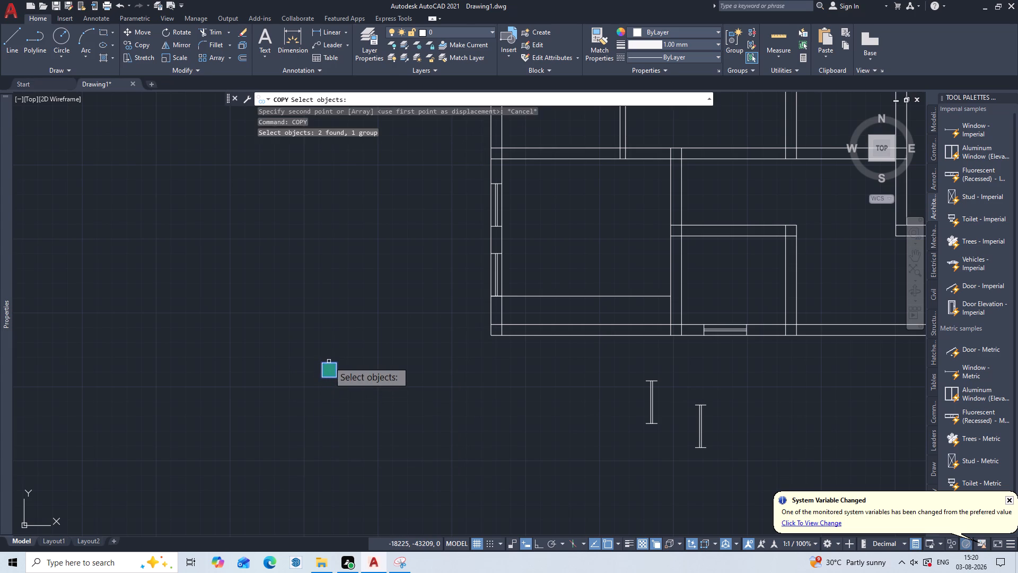
key("Return")
scroll(329, 361, "up", 3)
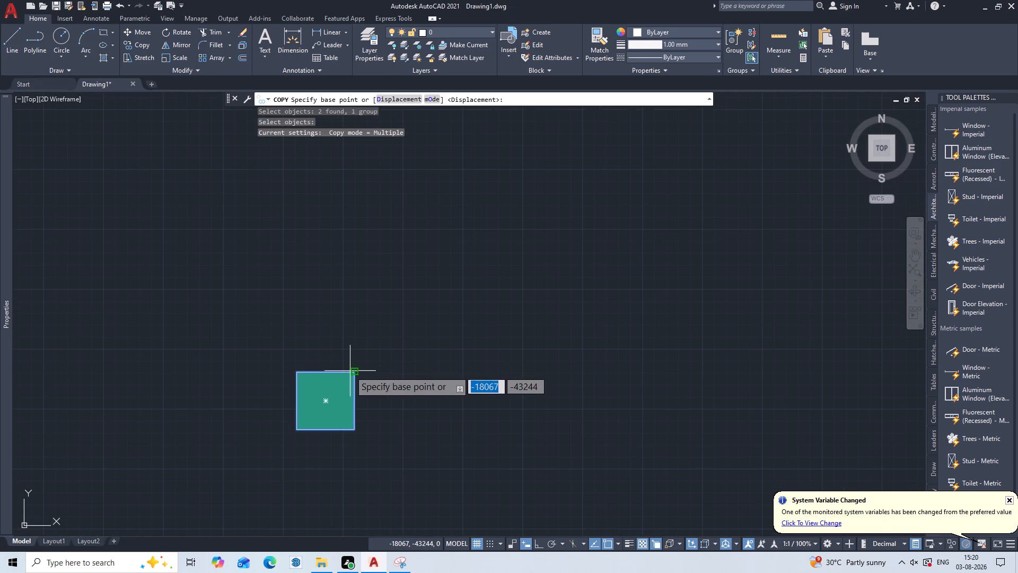
double_click(350, 371)
scroll(625, 273, "down", 3)
middle_click_drag(639, 271, 475, 319)
scroll(528, 329, "up", 3)
scroll(625, 277, "up", 1)
middle_click_drag(625, 277, 521, 317)
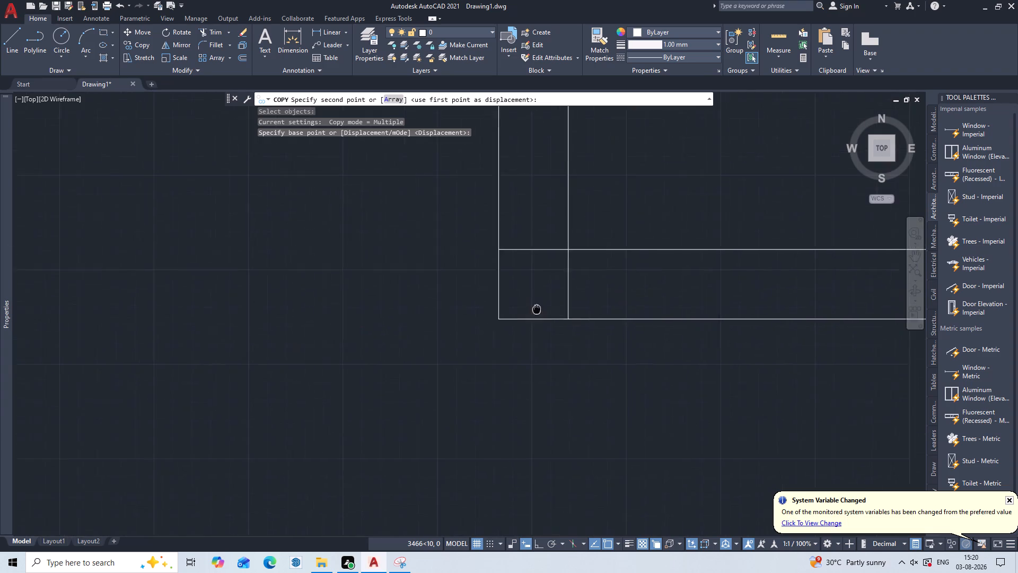
middle_click_drag(521, 317, 513, 321)
scroll(528, 290, "up", 1)
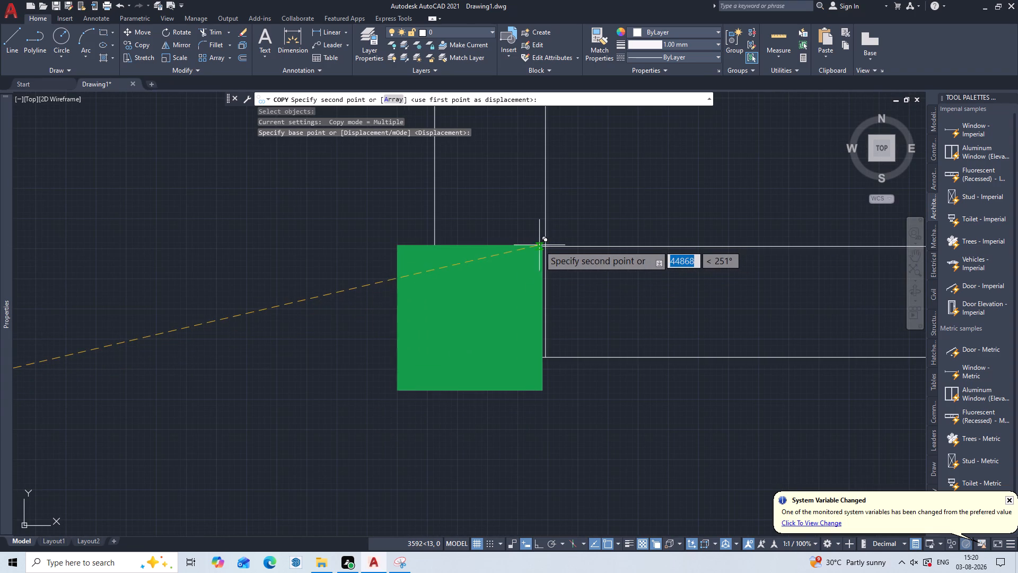
left_click(542, 247)
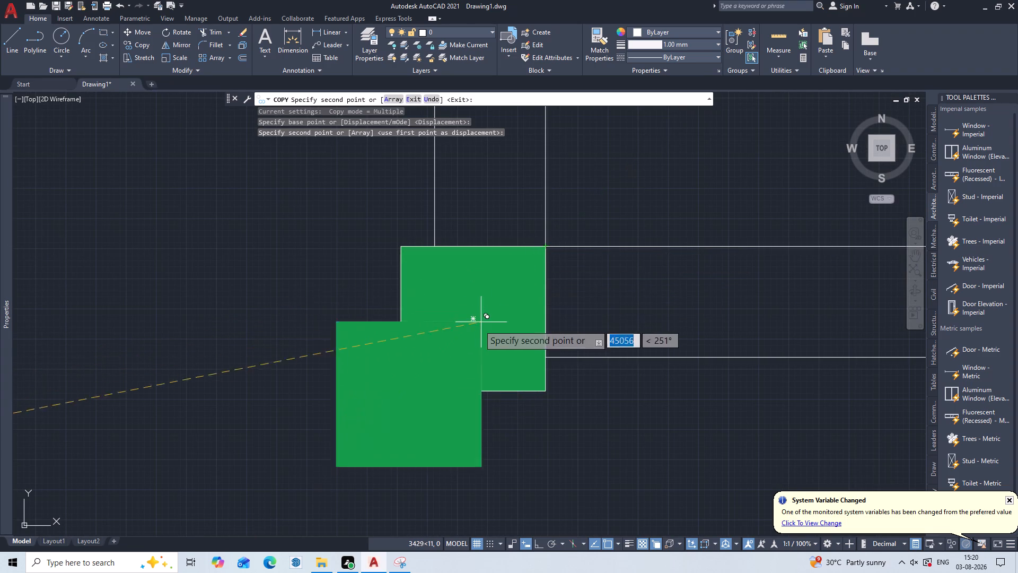
Place another column copy where the left wall's inner face meets the upper line of the wall above the bottom-left room.
scroll(484, 338, "down", 3)
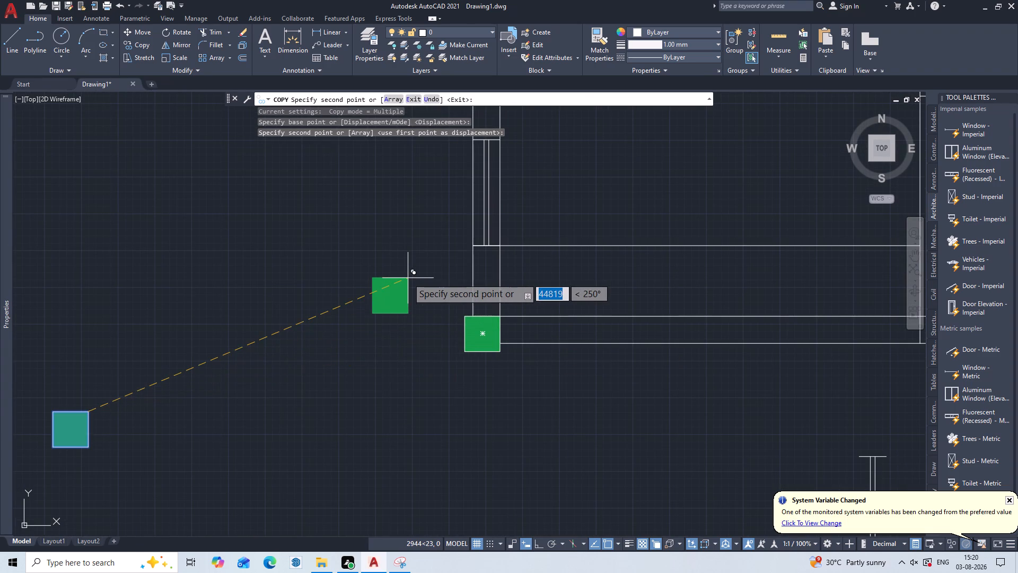
scroll(408, 277, "down", 1)
middle_click_drag(408, 277, 479, 484)
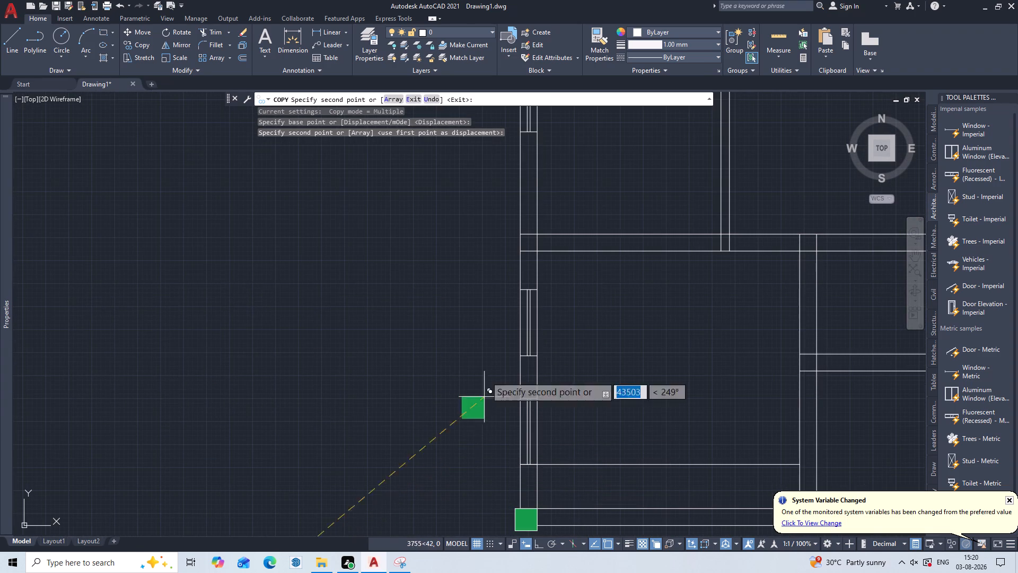
middle_click_drag(464, 327, 446, 501)
scroll(493, 437, "up", 2)
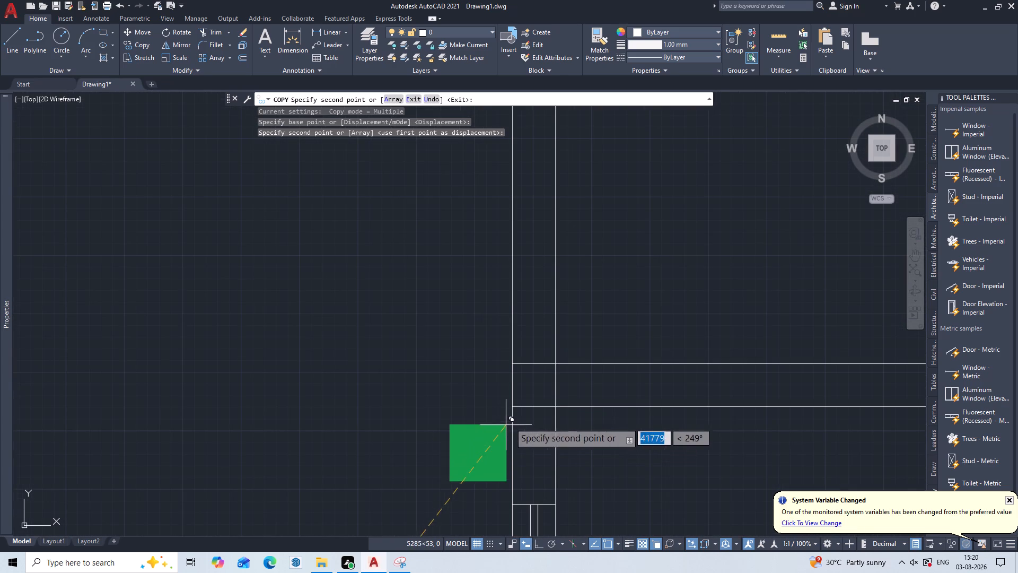
scroll(545, 373, "up", 2)
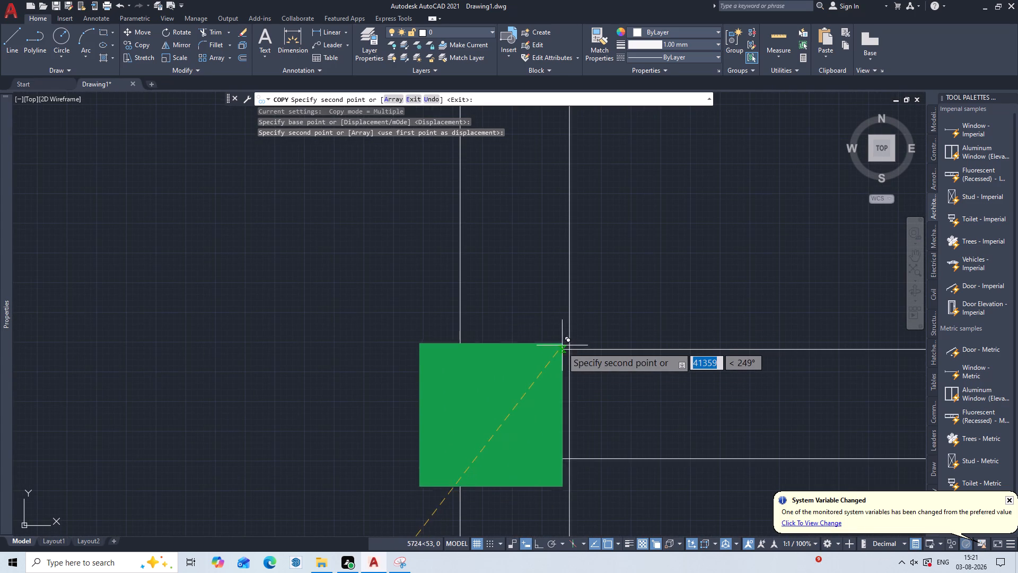
left_click(570, 351)
scroll(489, 246, "down", 3)
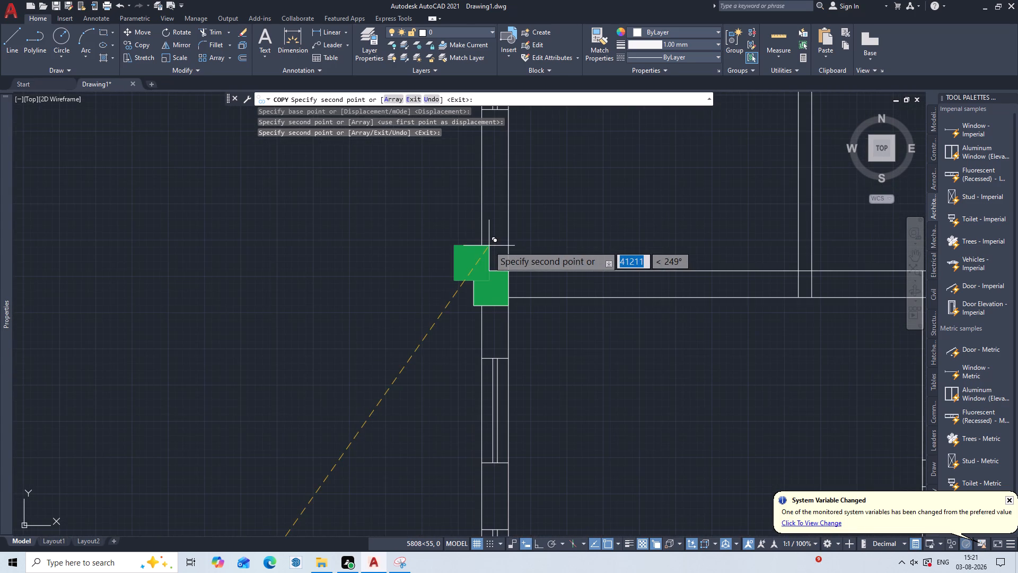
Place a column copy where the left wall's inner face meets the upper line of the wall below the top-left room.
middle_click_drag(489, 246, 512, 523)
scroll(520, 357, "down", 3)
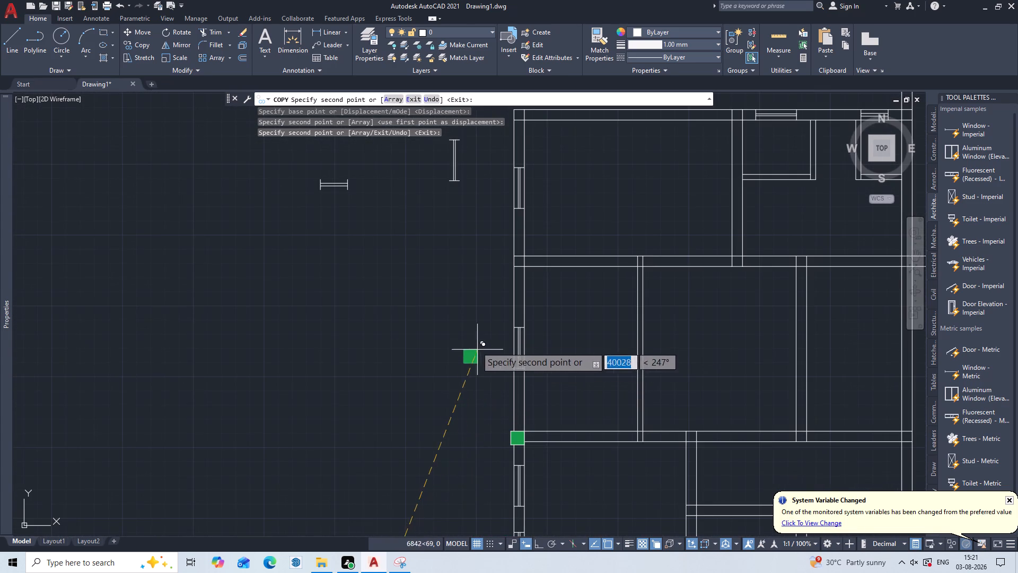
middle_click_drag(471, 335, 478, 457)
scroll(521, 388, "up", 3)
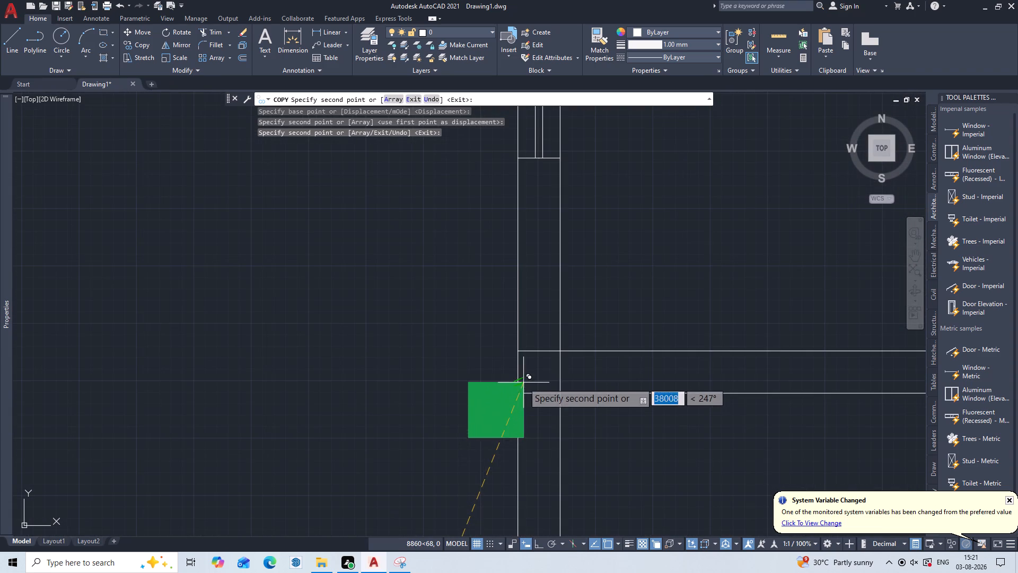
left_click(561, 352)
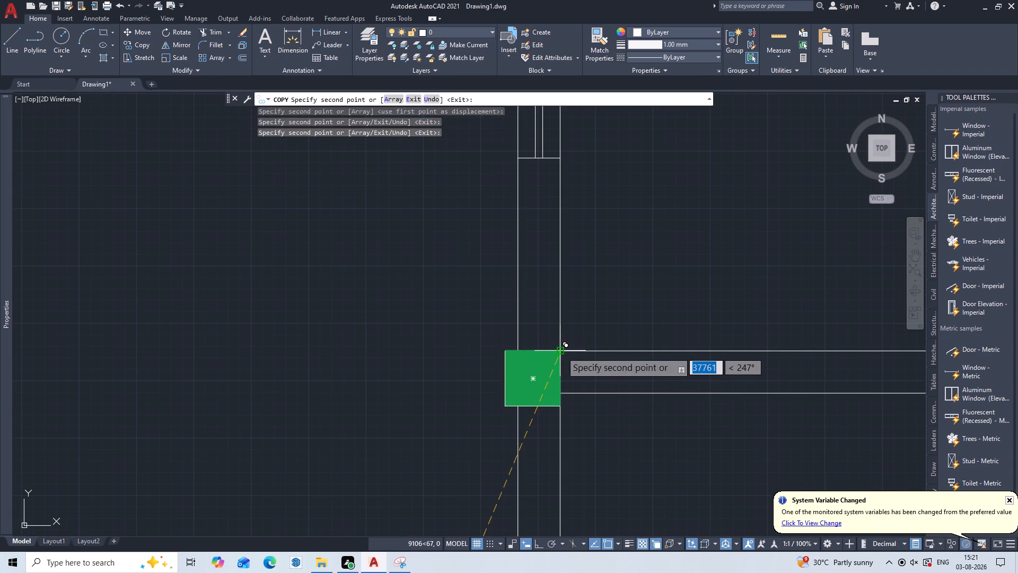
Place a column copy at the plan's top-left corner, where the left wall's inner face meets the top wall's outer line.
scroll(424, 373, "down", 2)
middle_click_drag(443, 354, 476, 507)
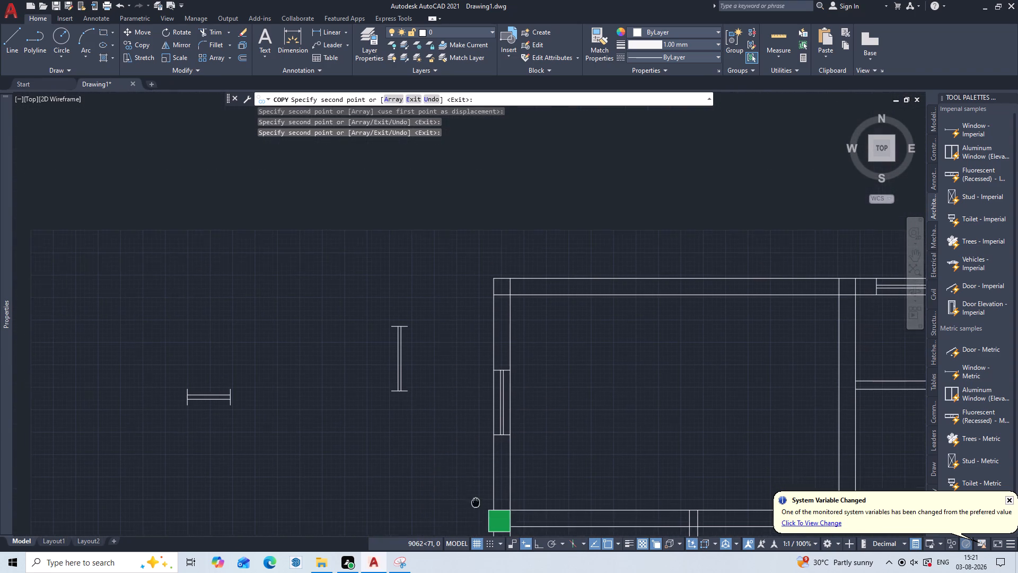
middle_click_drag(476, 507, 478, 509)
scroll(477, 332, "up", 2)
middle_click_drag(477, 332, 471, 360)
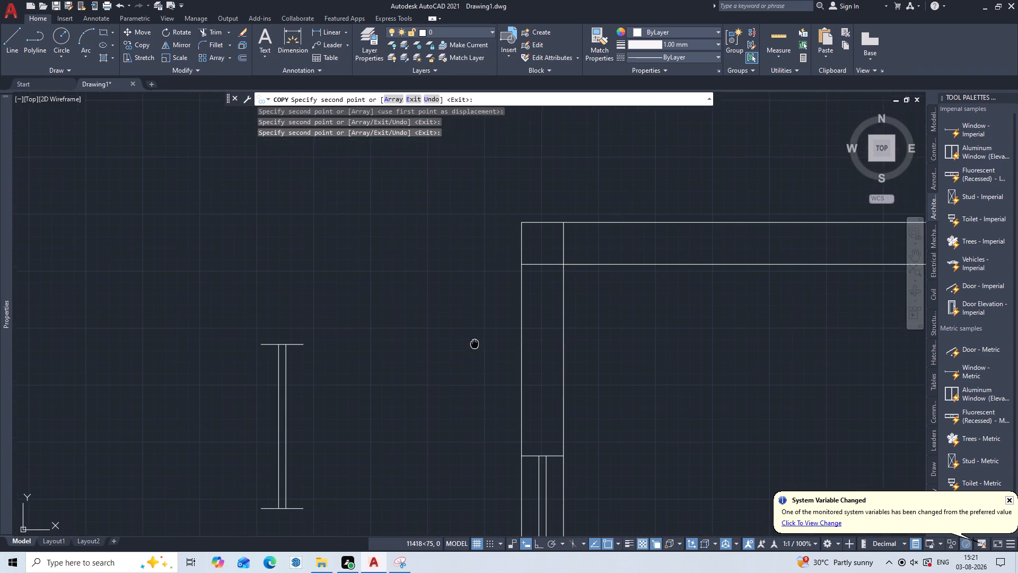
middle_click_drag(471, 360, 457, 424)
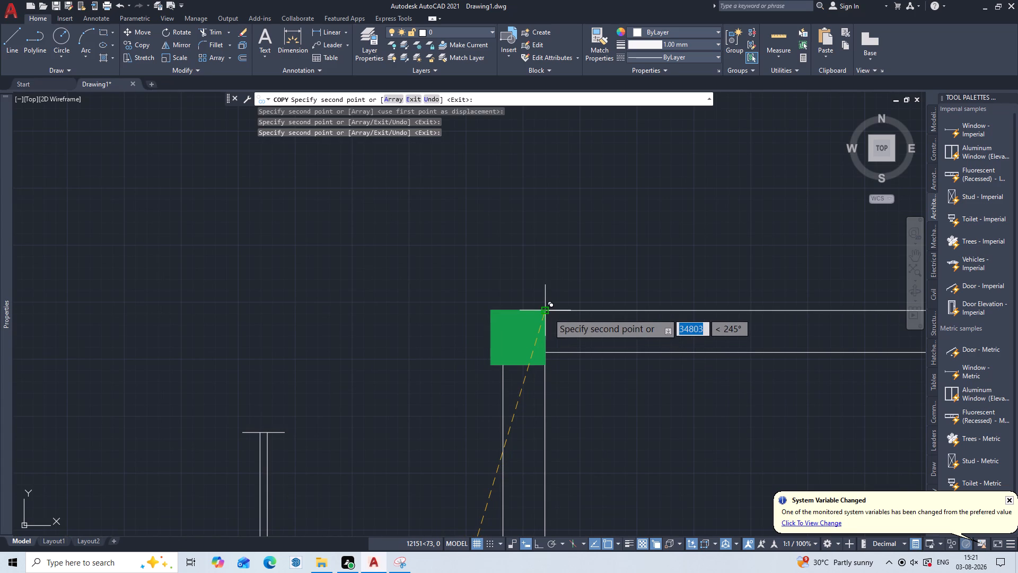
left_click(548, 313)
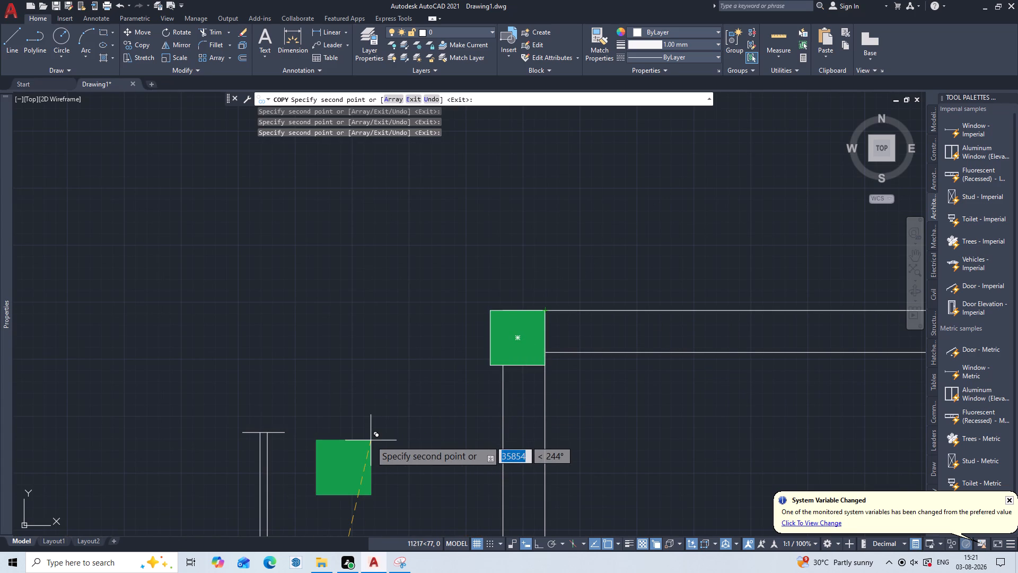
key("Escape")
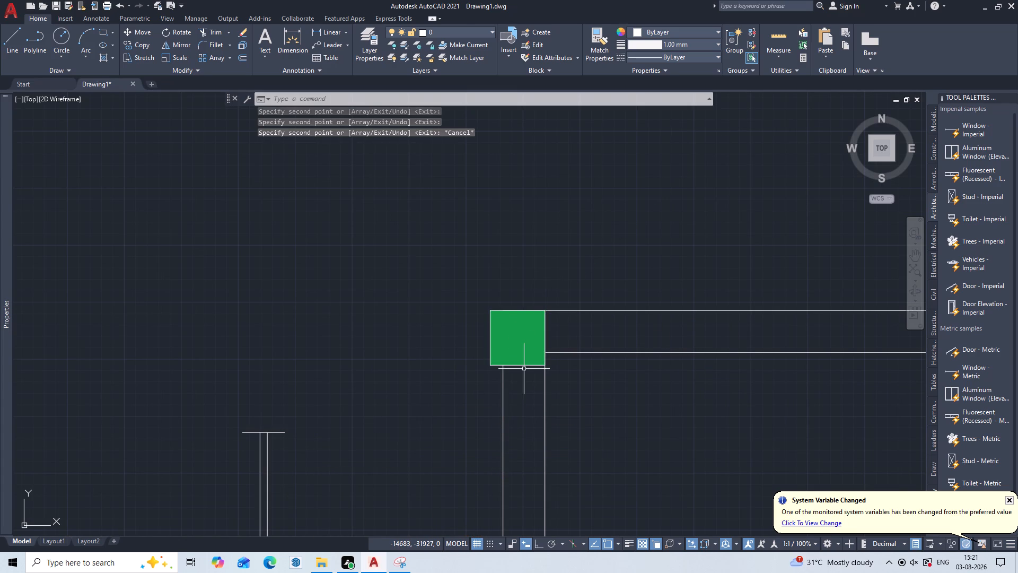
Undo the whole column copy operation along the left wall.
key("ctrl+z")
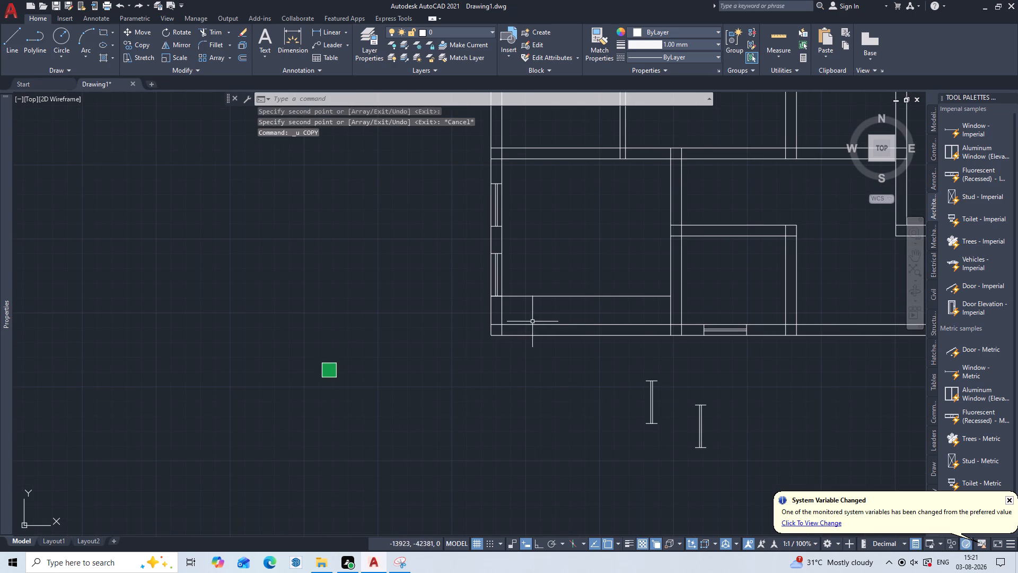
Trim the overlapping inner wall lines inside the plan's bottom-left exterior wall corner.
scroll(475, 334, "up", 3)
middle_click_drag(475, 334, 406, 446)
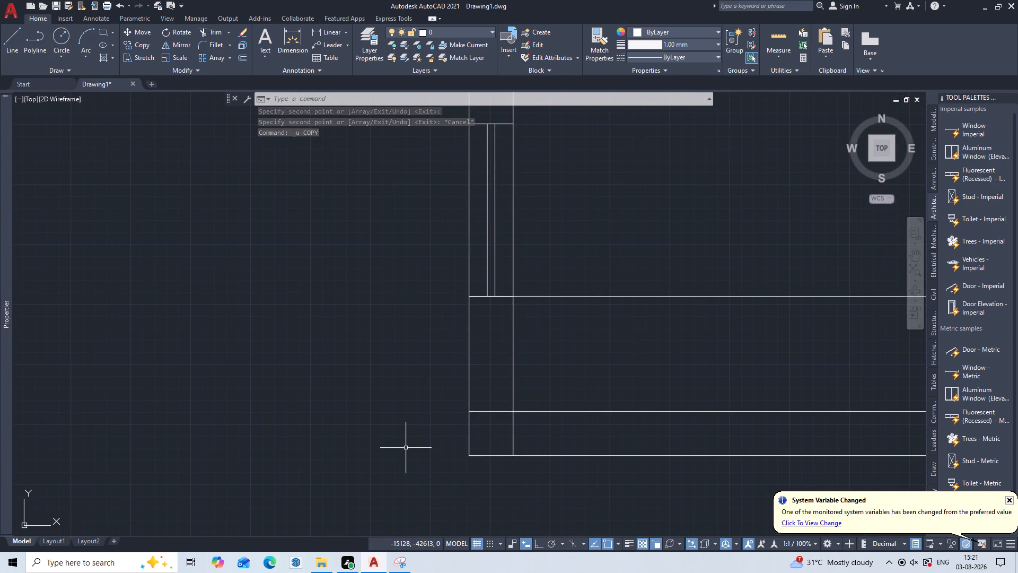
key("t")
key("r")
key("Return")
left_click(492, 385)
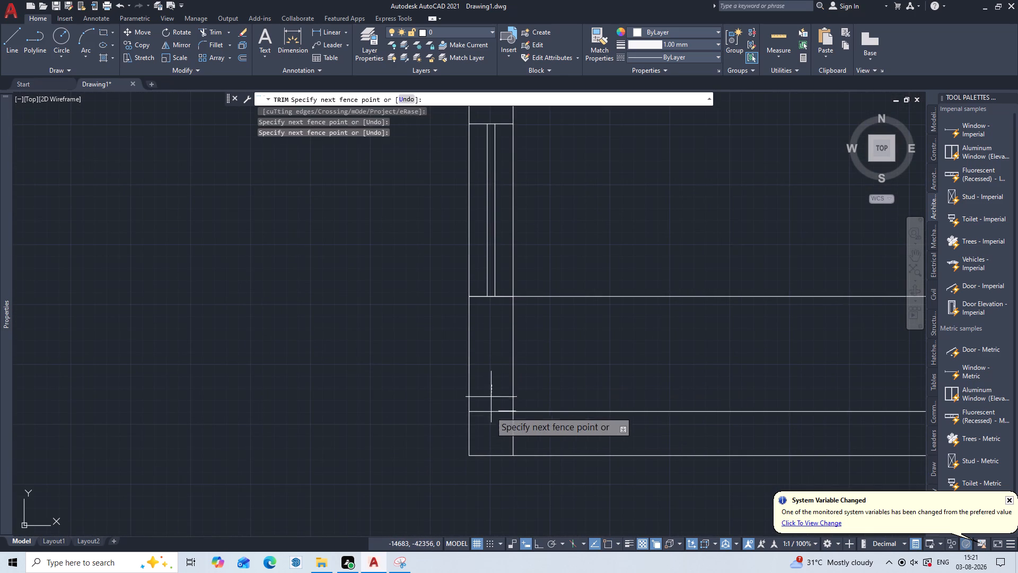
left_click(489, 422)
left_click_drag(510, 417, 521, 431)
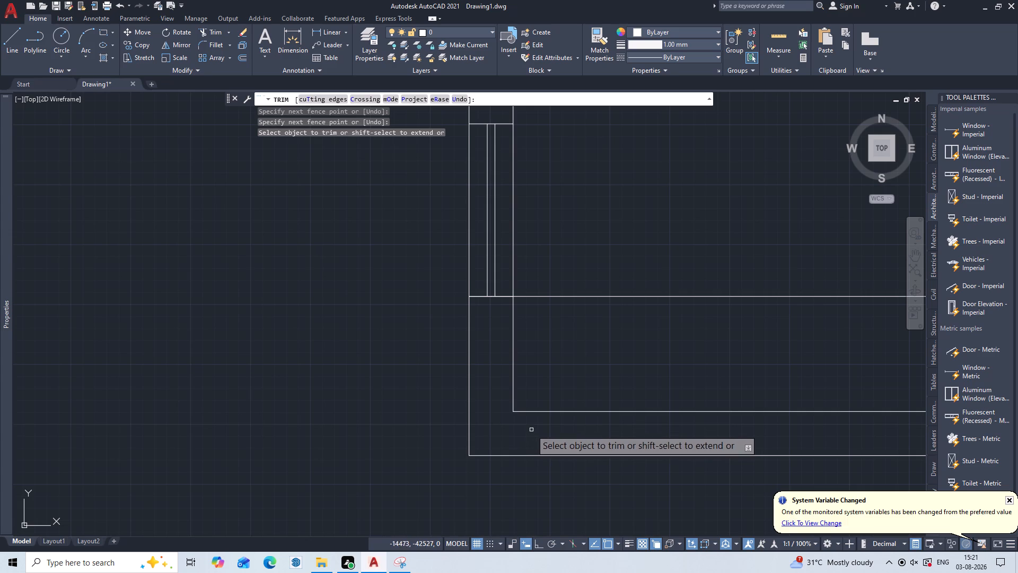
Trim the crossing lines where the wall above the bottom-left room joins the left exterior wall, opening the junction.
scroll(489, 325, "down", 2)
middle_click_drag(367, 265, 372, 521)
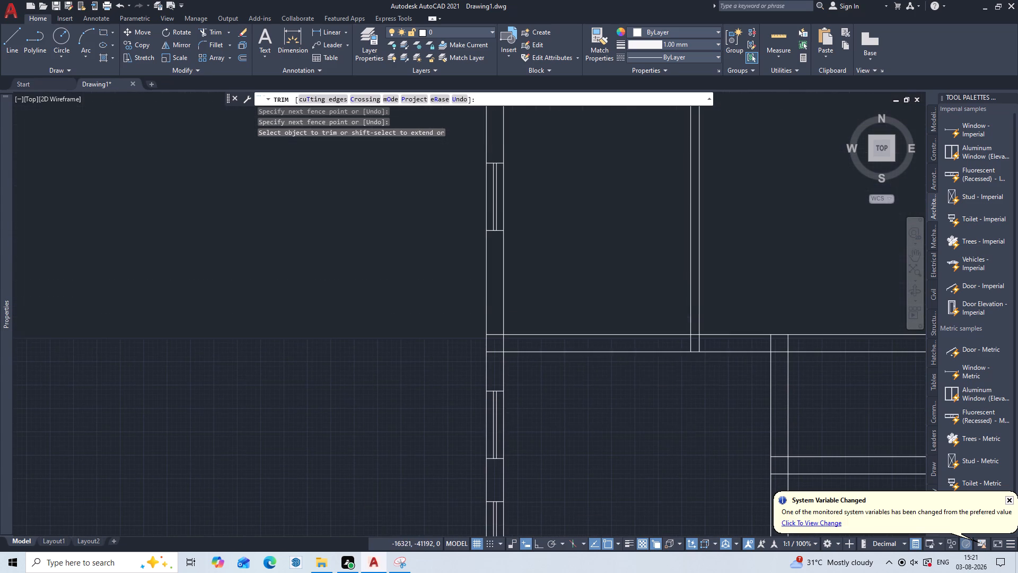
scroll(496, 352, "up", 2)
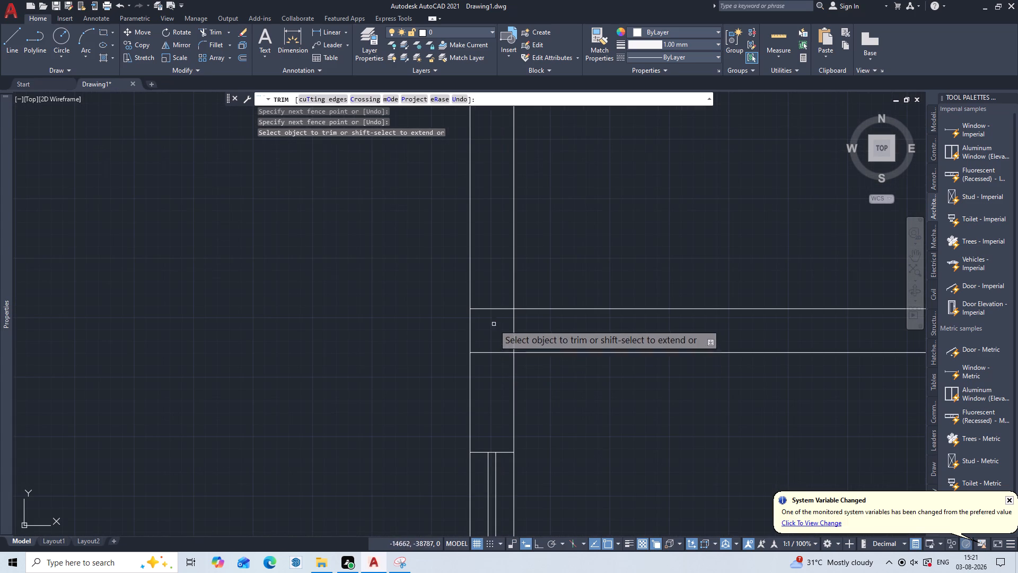
left_click(490, 294)
left_click(497, 367)
triple_click(490, 336)
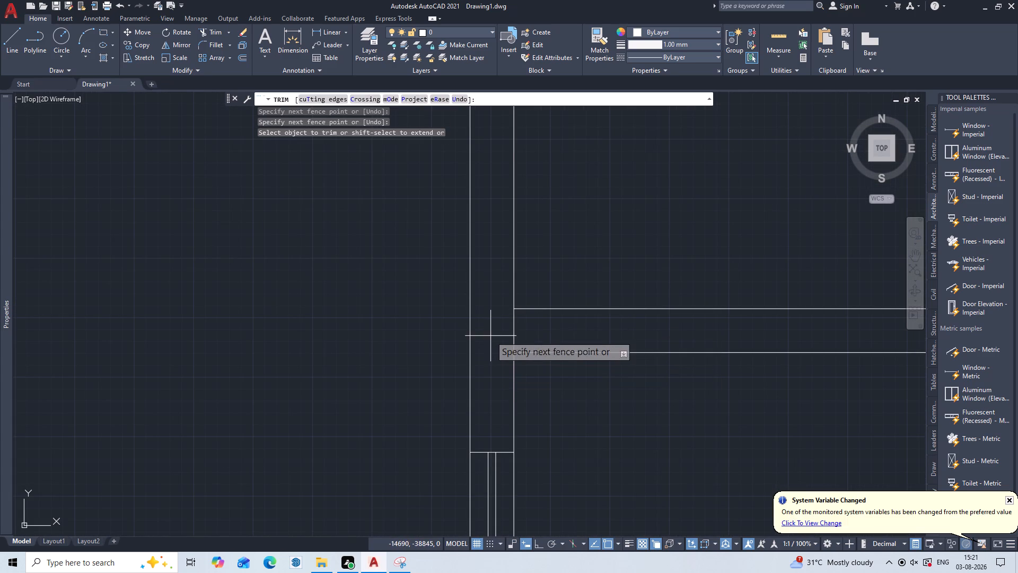
left_click(534, 340)
Trim the crossing lines where the wall below the top-left room joins the left exterior wall, opening the junction.
scroll(494, 335, "down", 2)
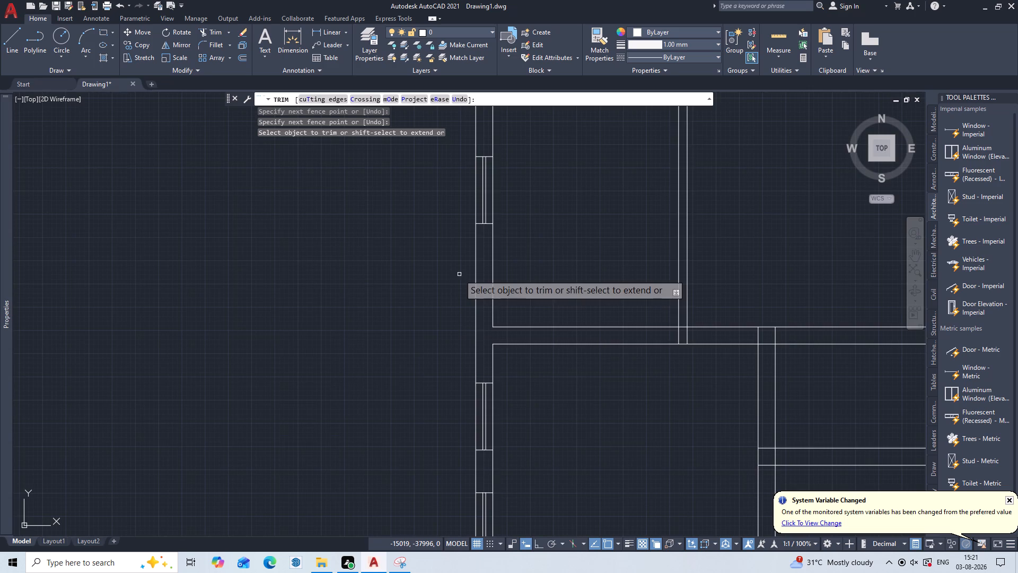
middle_click_drag(459, 274, 477, 558)
scroll(480, 343, "up", 3)
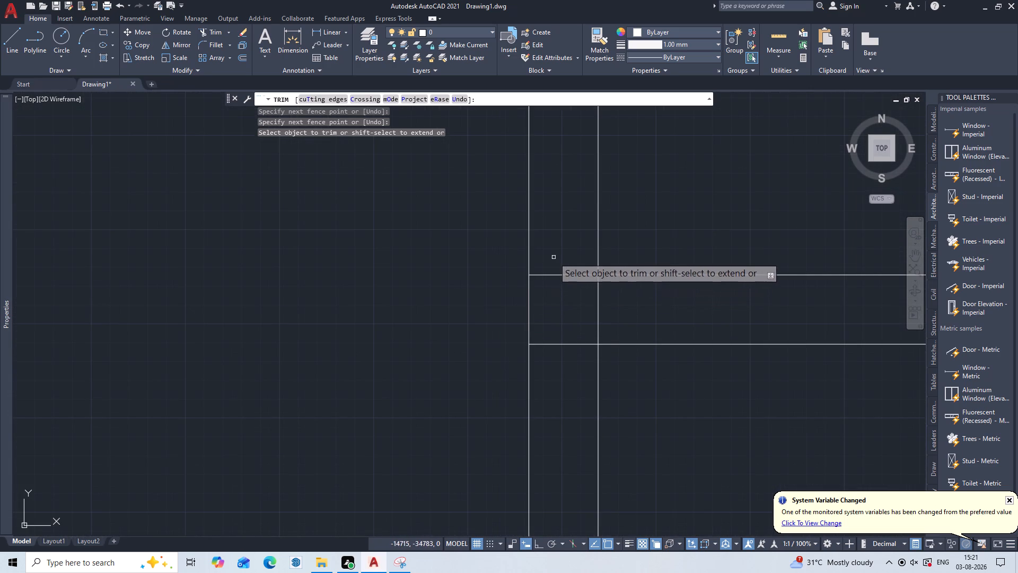
left_click_drag(554, 257, 552, 265)
double_click(559, 419)
triple_click(551, 303)
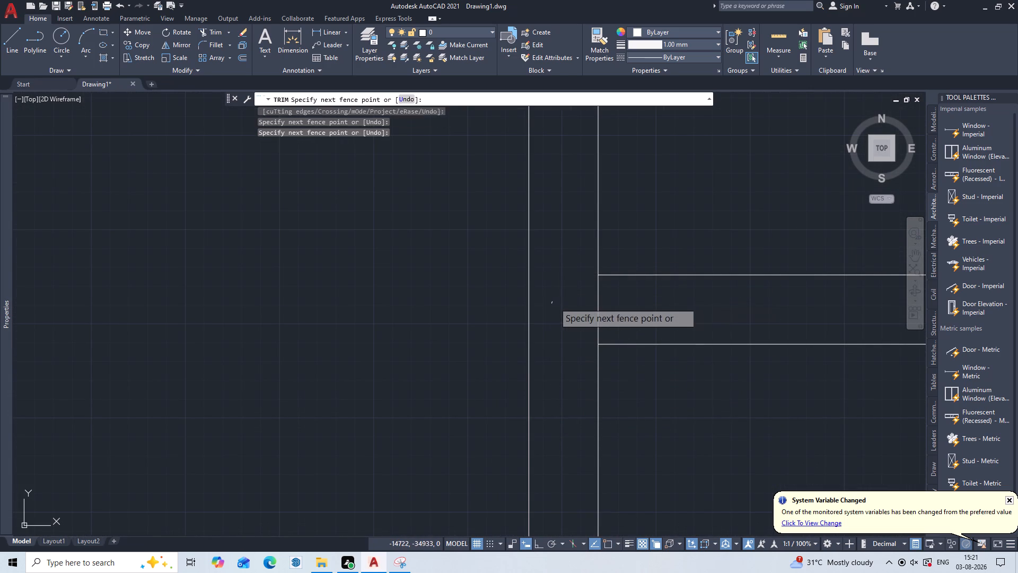
left_click(619, 315)
middle_click(619, 315)
double_click(619, 315)
scroll(615, 288, "down", 3)
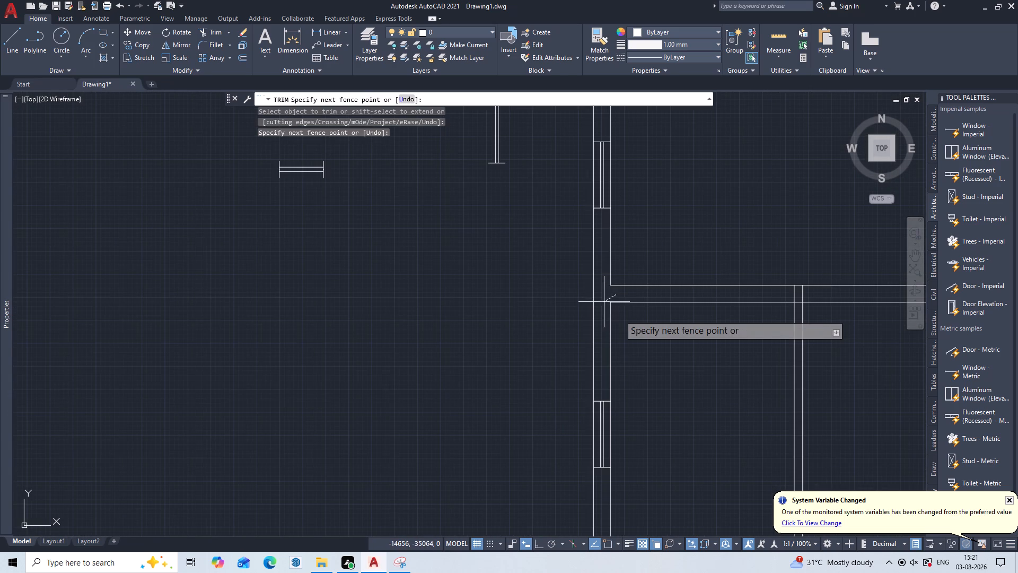
left_click(602, 302)
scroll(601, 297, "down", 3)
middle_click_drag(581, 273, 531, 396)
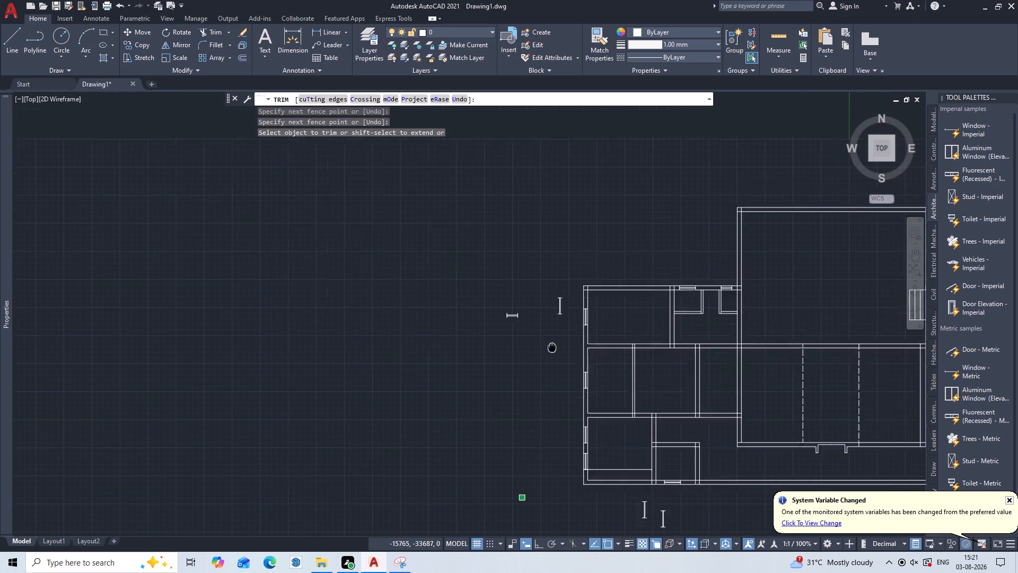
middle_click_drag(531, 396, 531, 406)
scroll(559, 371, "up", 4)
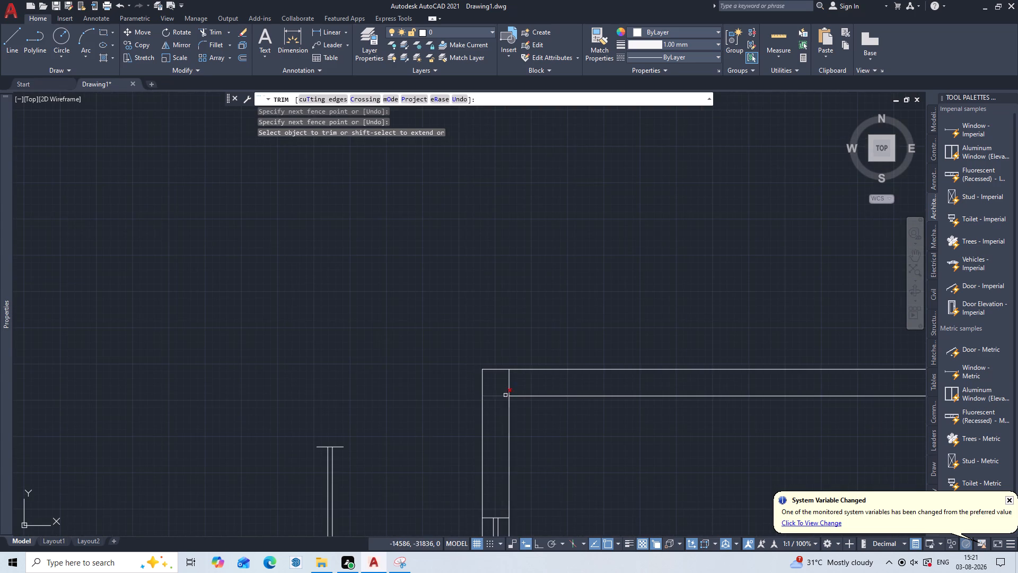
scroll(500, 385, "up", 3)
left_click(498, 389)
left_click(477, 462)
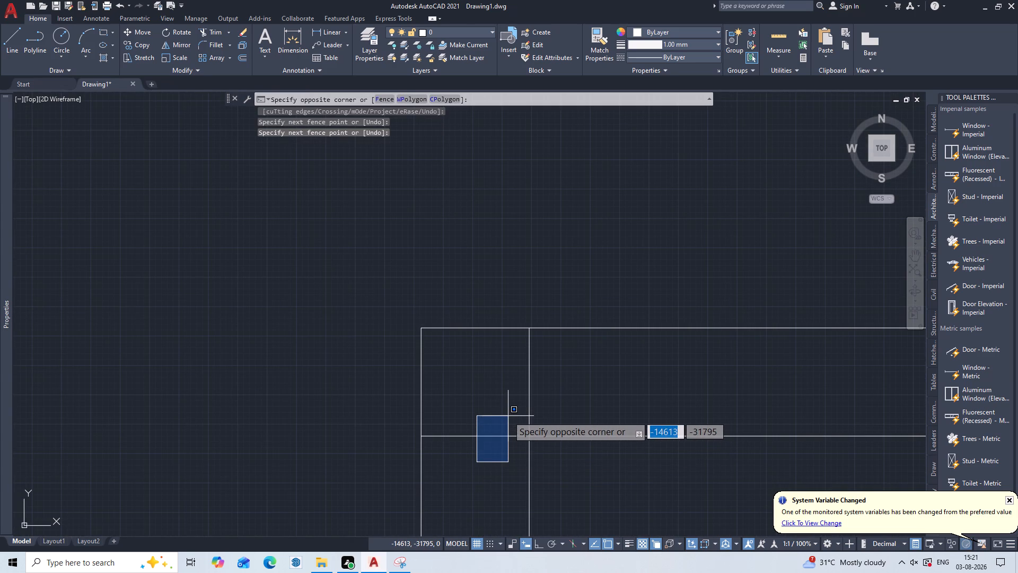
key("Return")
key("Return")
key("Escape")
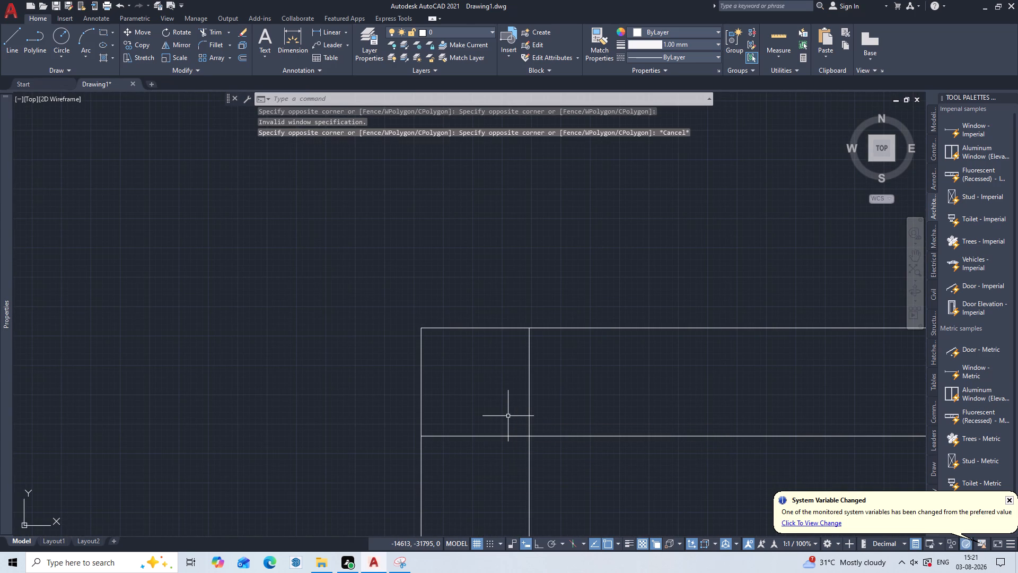
Trim the overlapping inner wall lines inside the plan's top-left exterior wall corner.
key("Return")
left_click(508, 416)
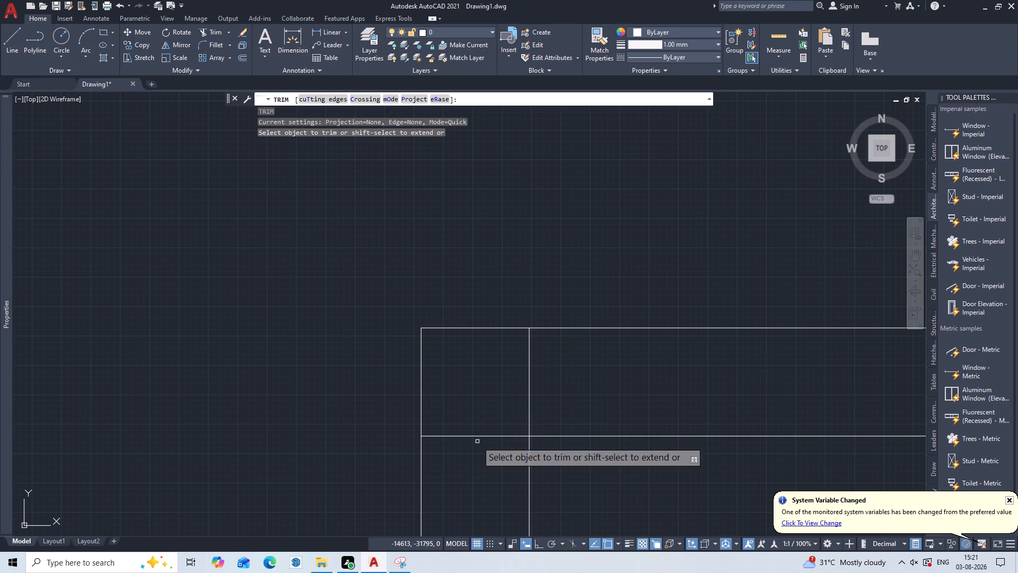
triple_click(460, 470)
left_click(549, 369)
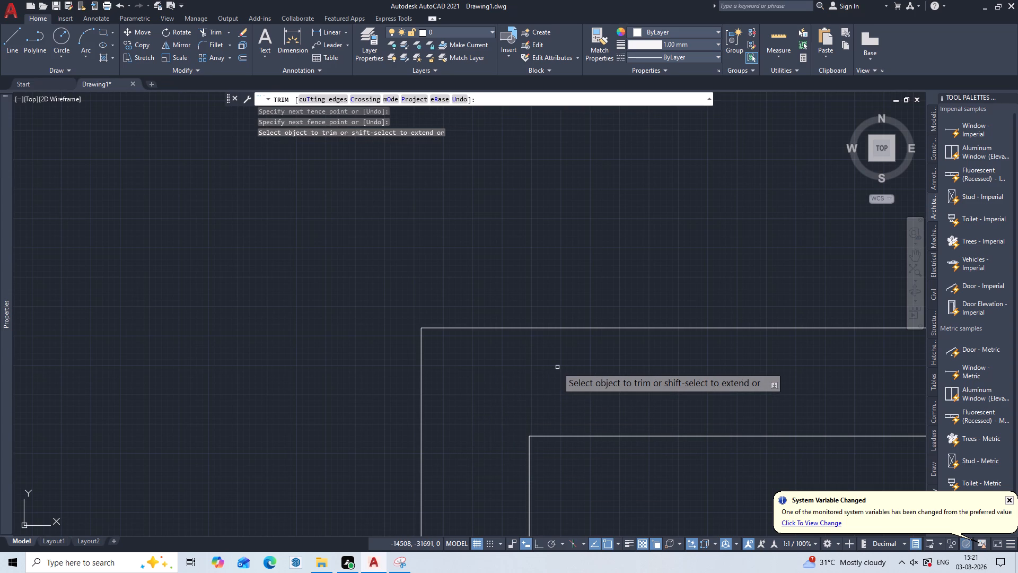
key("Escape")
Copy the spare green column to the bottom-left exterior wall corner, aligning its top-right corner with the inner wall corner.
scroll(557, 367, "down", 4)
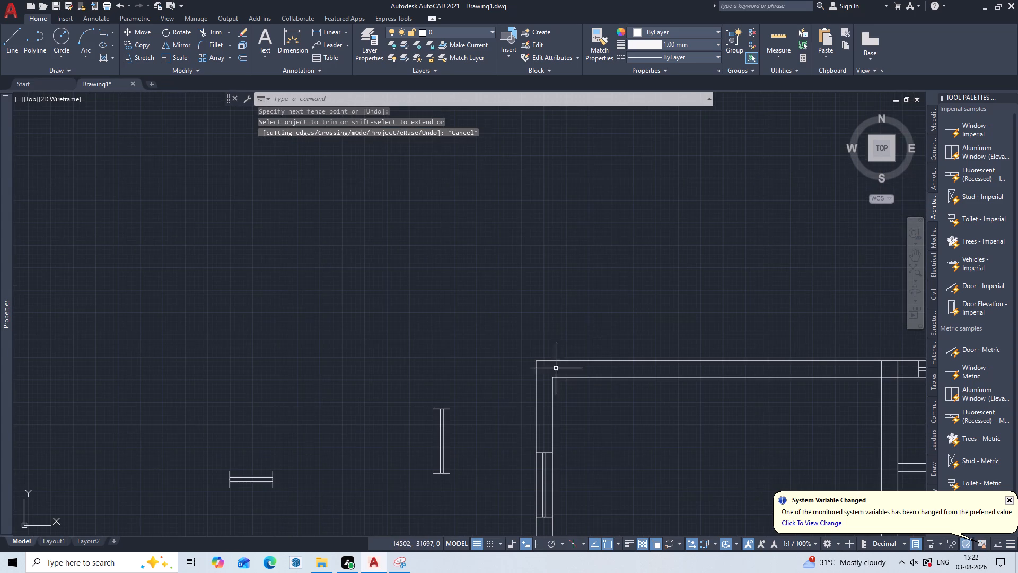
middle_click_drag(522, 424, 413, 265)
scroll(435, 289, "down", 2)
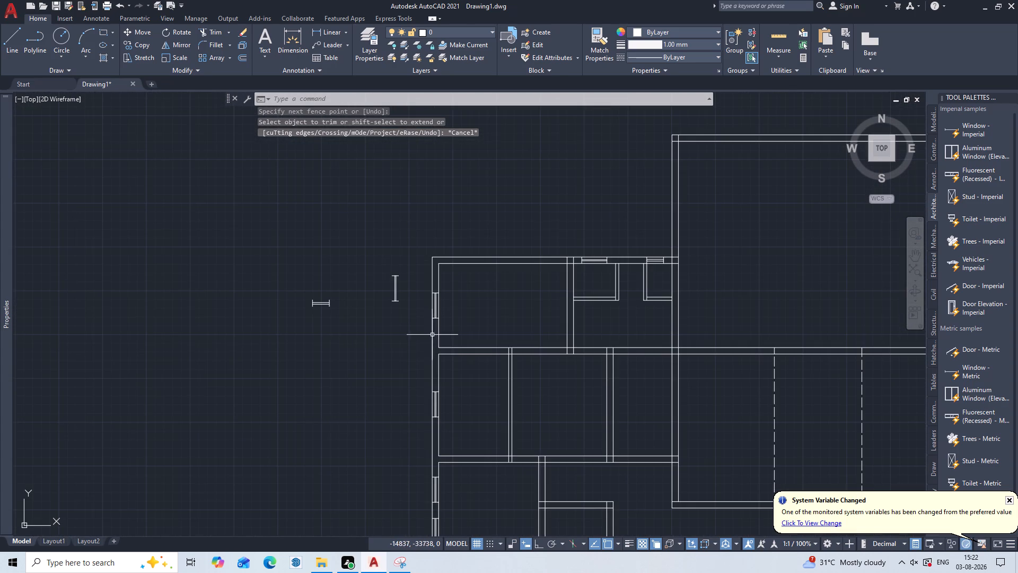
middle_click_drag(434, 350, 475, 250)
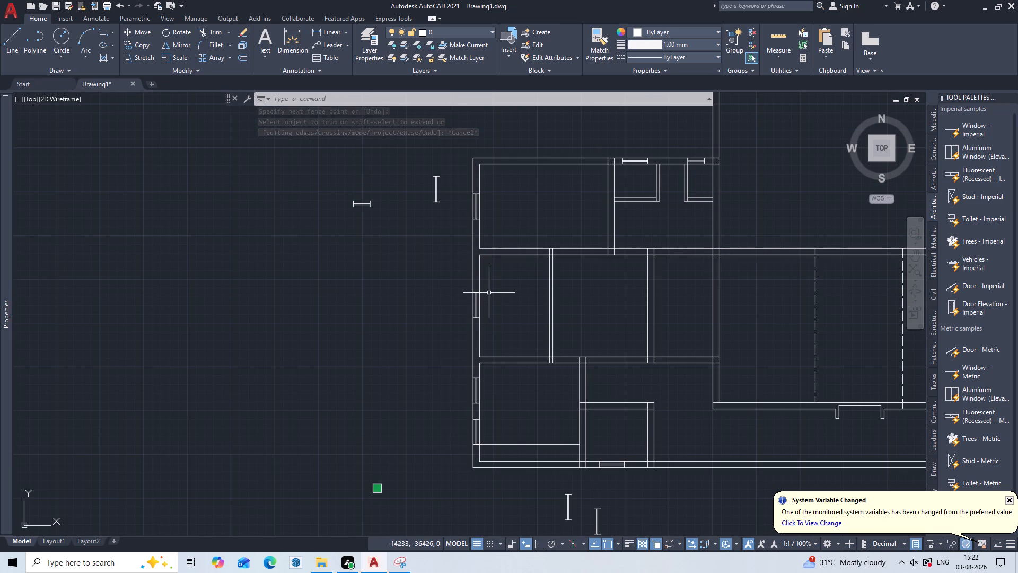
middle_click_drag(434, 402, 466, 240)
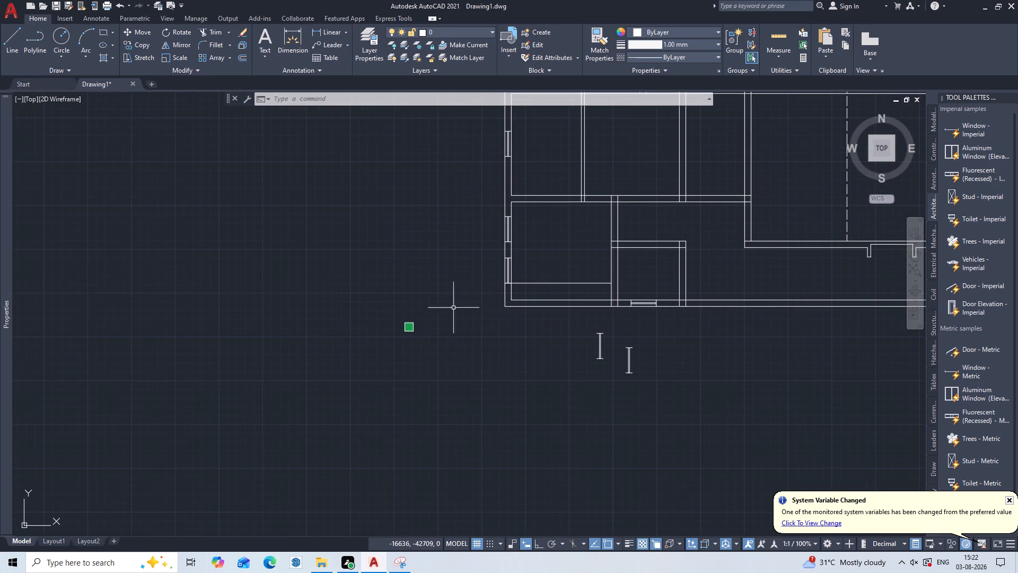
scroll(416, 329, "up", 3)
type("CI")
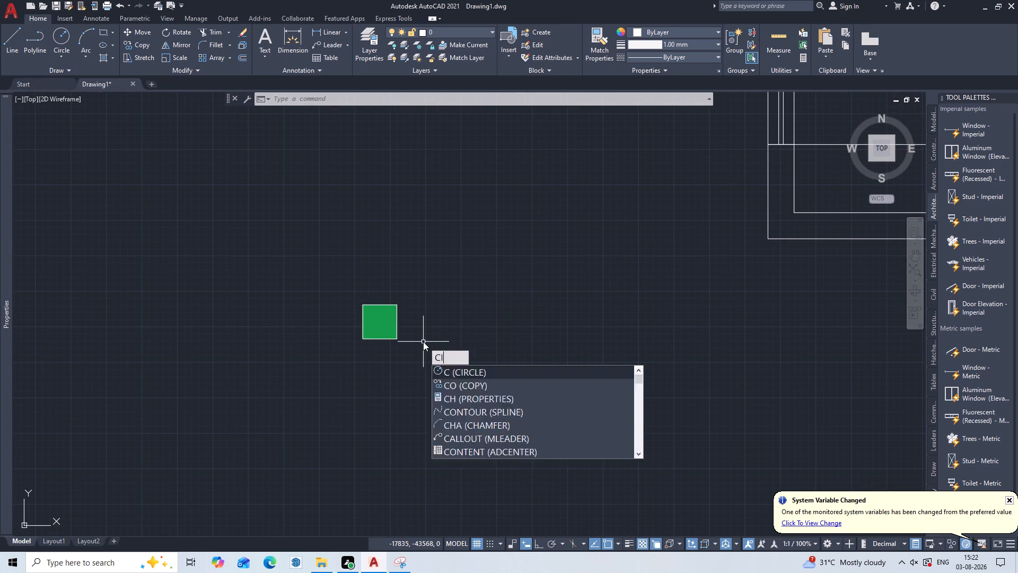
key("BackSpace")
key("o")
key("p")
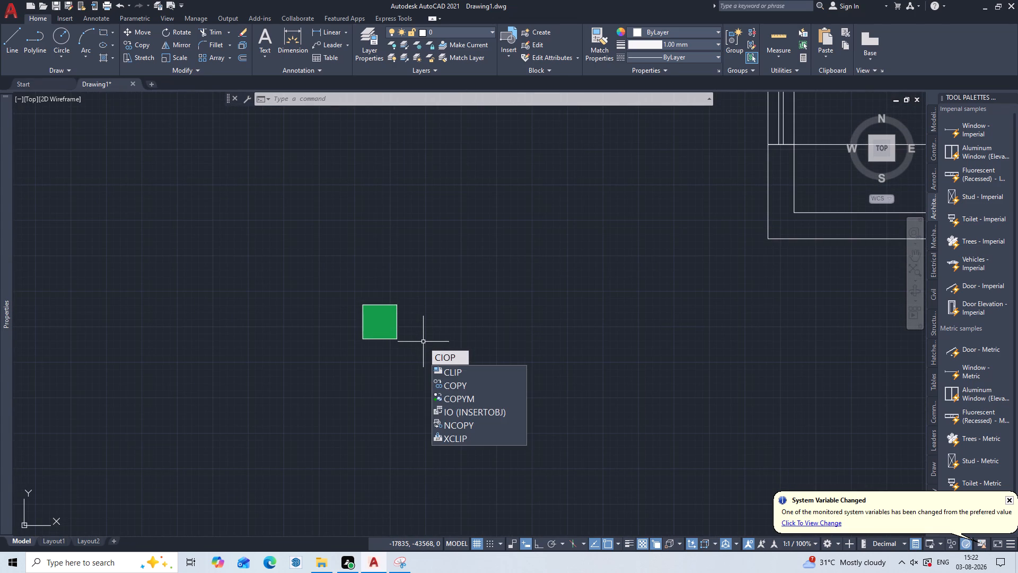
key("BackSpace")
key("BackSpace")
key("BackSpace")
key("BackSpace")
key("BackSpace")
key("BackSpace")
key("BackSpace")
key("BackSpace")
key("BackSpace")
key("BackSpace")
key("BackSpace")
key("BackSpace")
type("CO")
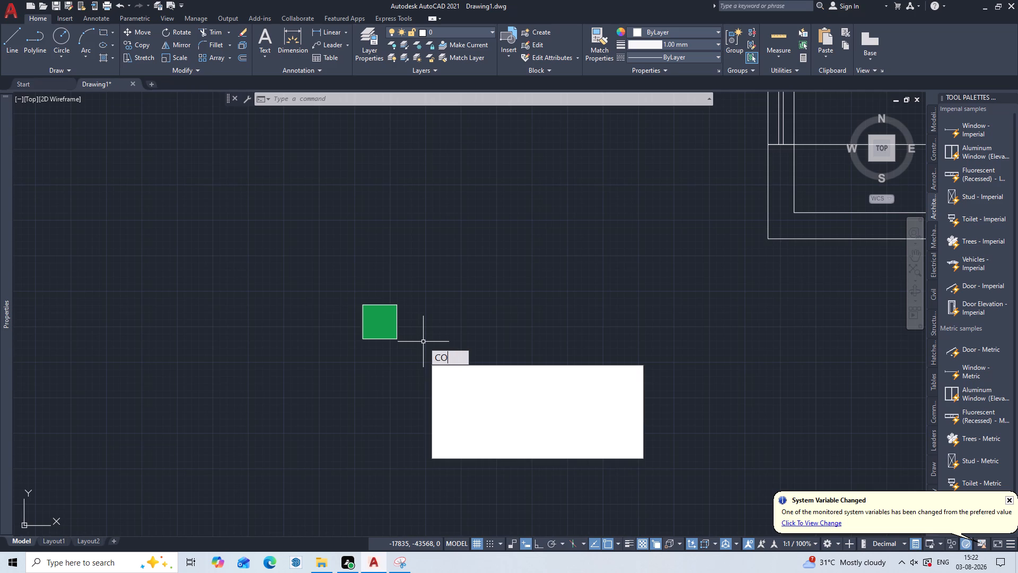
key("p")
key("Return")
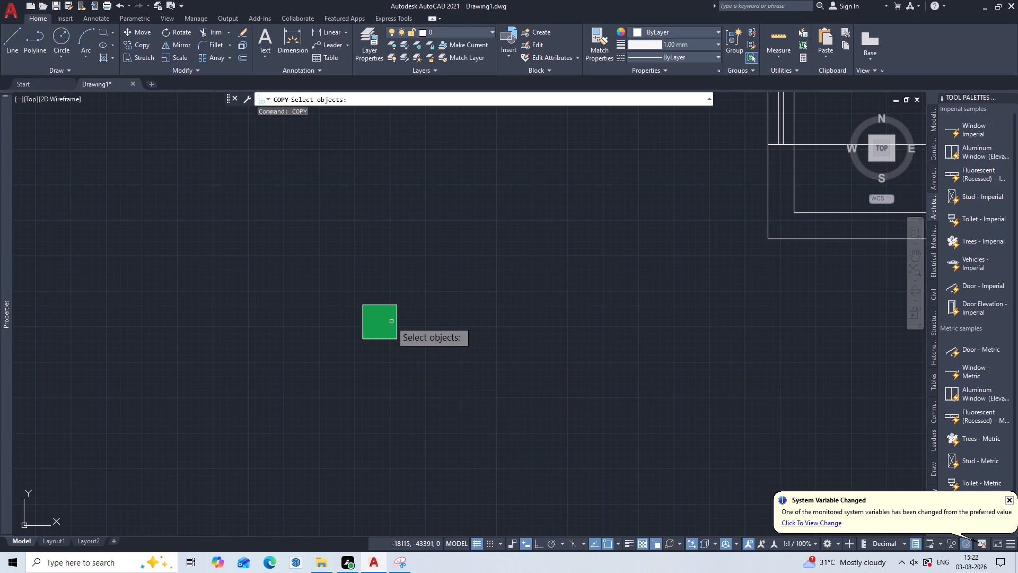
left_click(391, 322)
key("Return")
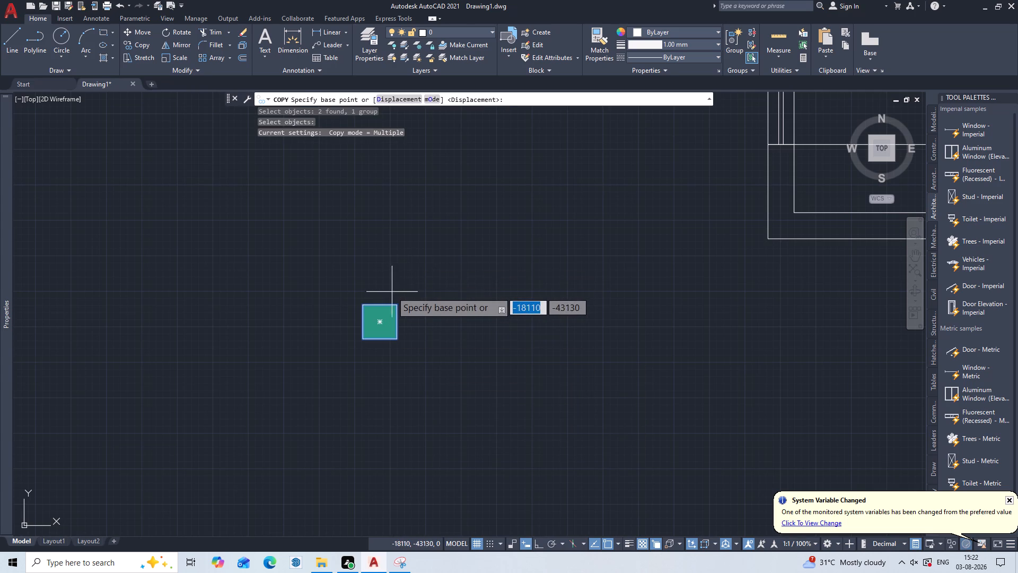
left_click_drag(398, 306, 403, 298)
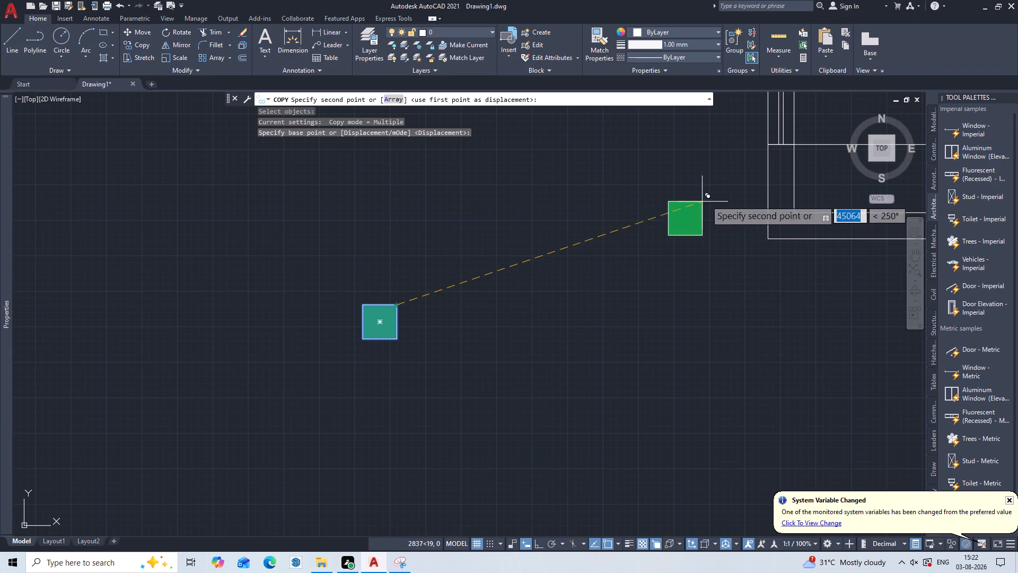
middle_click_drag(678, 237, 681, 238)
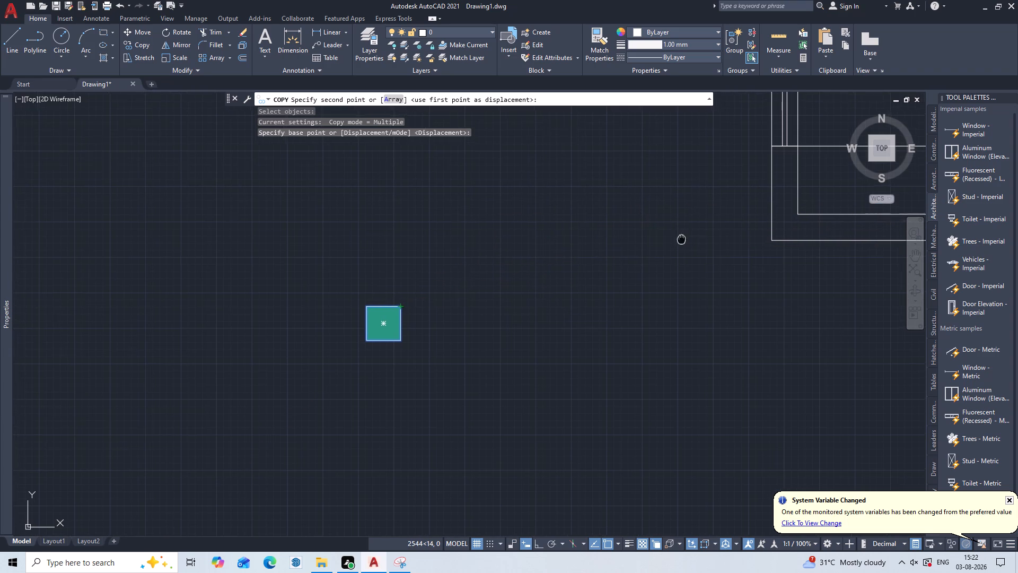
middle_click_drag(681, 238, 541, 266)
scroll(663, 238, "up", 3)
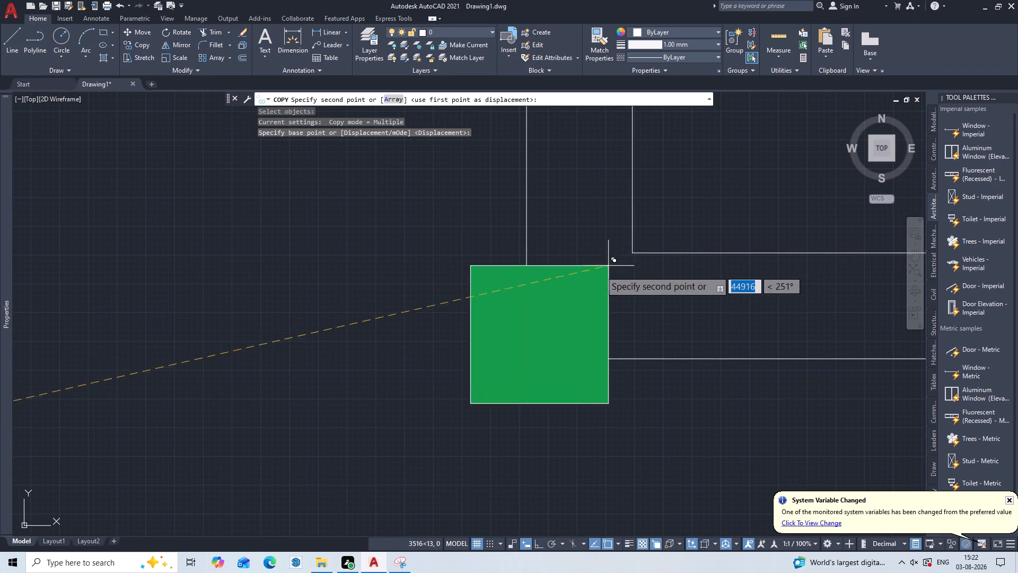
left_click(630, 255)
Place another column copy where the wall above the bottom-left room meets the left exterior wall, aligned with the upper inner corner.
middle_click_drag(626, 187, 607, 492)
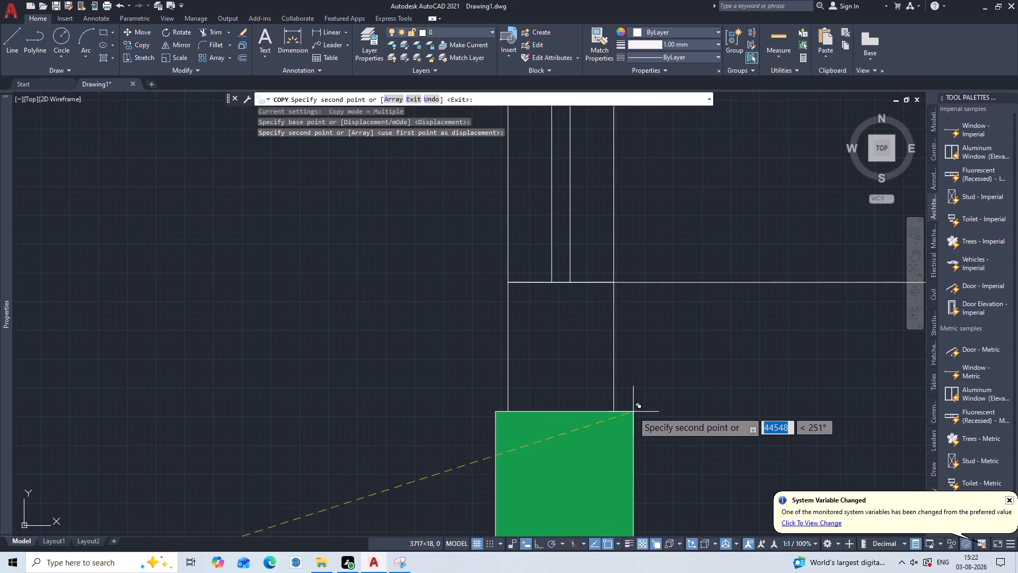
scroll(633, 412, "down", 2)
scroll(602, 247, "down", 2)
middle_click_drag(611, 194, 592, 288)
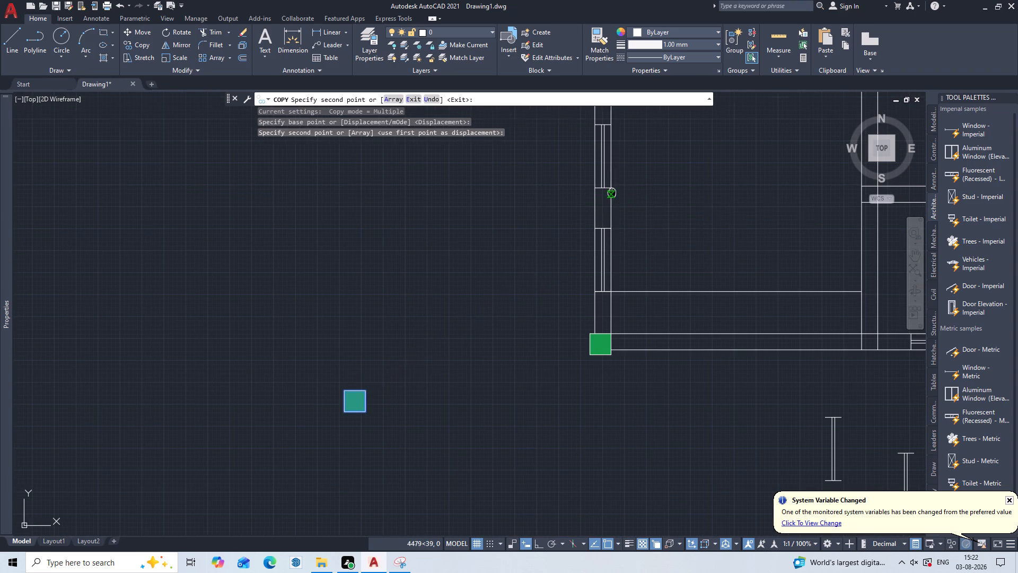
middle_click_drag(592, 288, 573, 416)
scroll(546, 315, "up", 3)
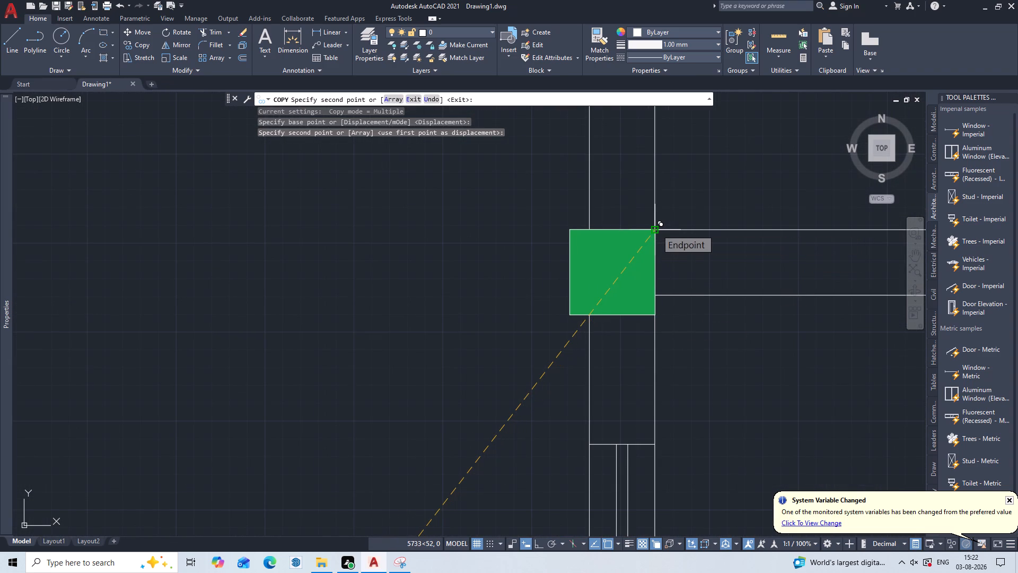
left_click(656, 229)
Place a column copy where the wall below the top-left room meets the left exterior wall, aligned with the upper inner corner.
scroll(627, 221, "down", 2)
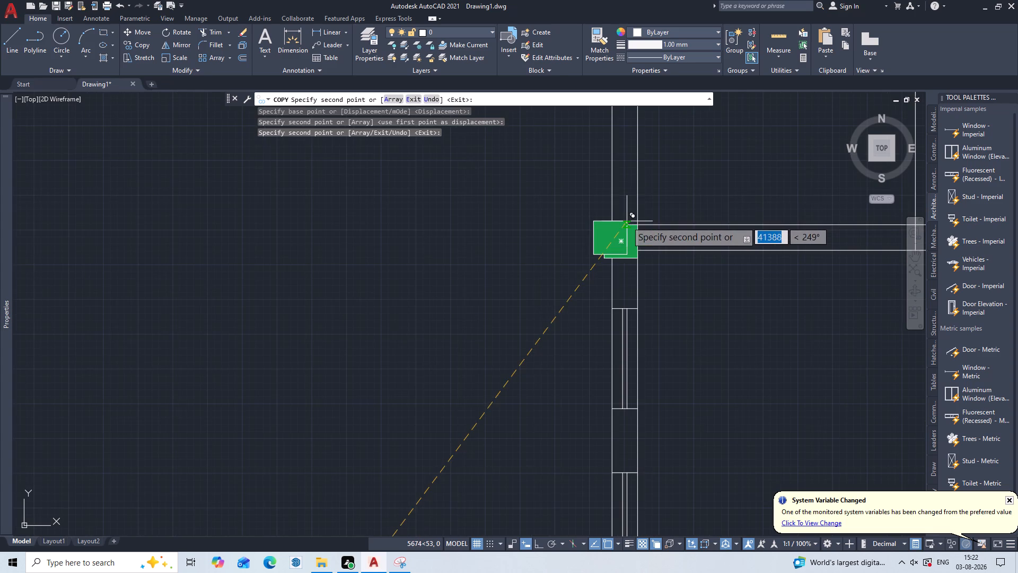
middle_click_drag(630, 195, 535, 516)
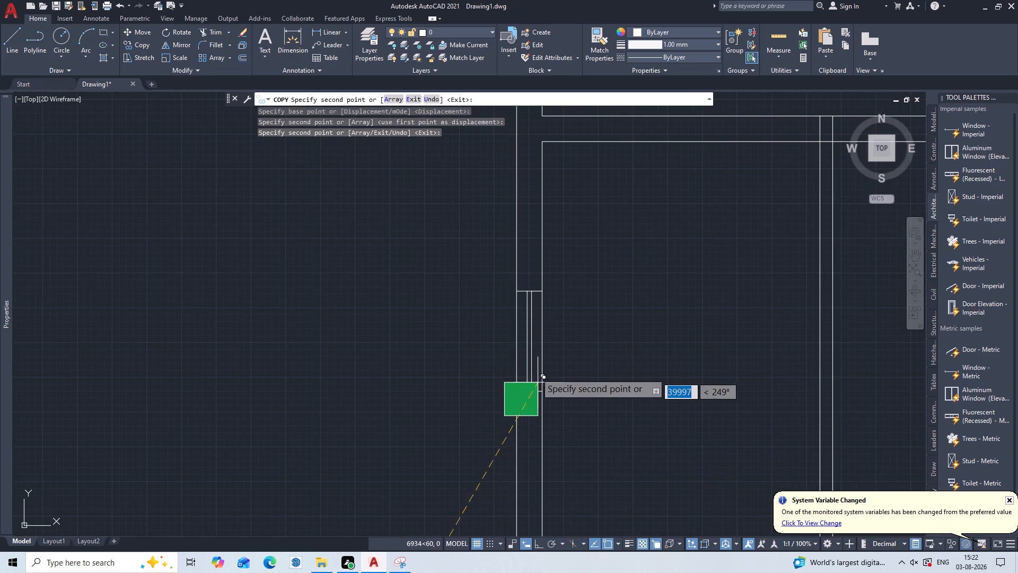
scroll(538, 348, "down", 2)
middle_click_drag(527, 297, 520, 428)
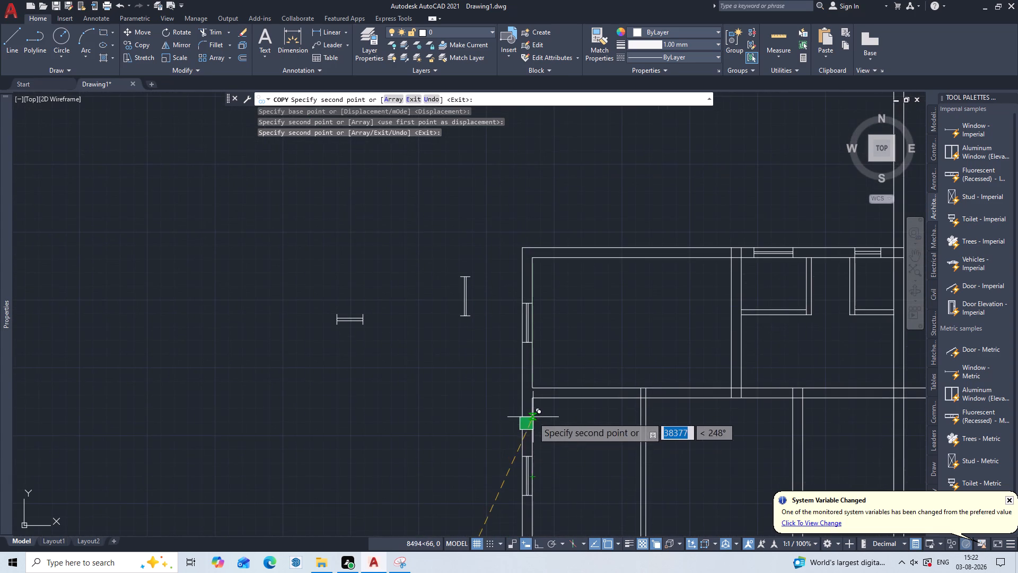
scroll(524, 406, "up", 3)
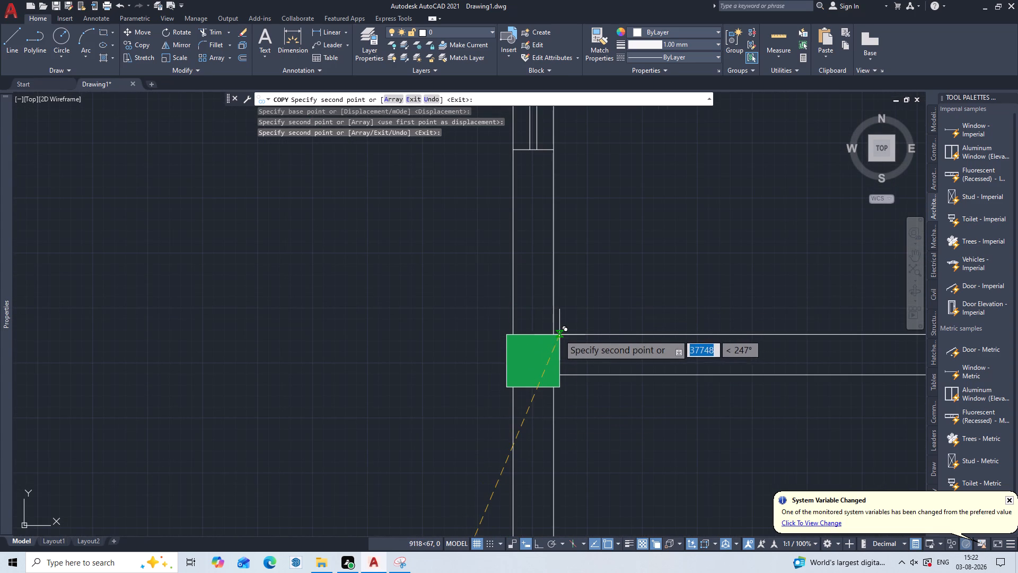
left_click(553, 335)
left_click_drag(553, 335, 558, 330)
Place one more column copy in the empty space just outside the top-left exterior corner and end the copying.
scroll(551, 296, "down", 2)
middle_click_drag(551, 295, 565, 343)
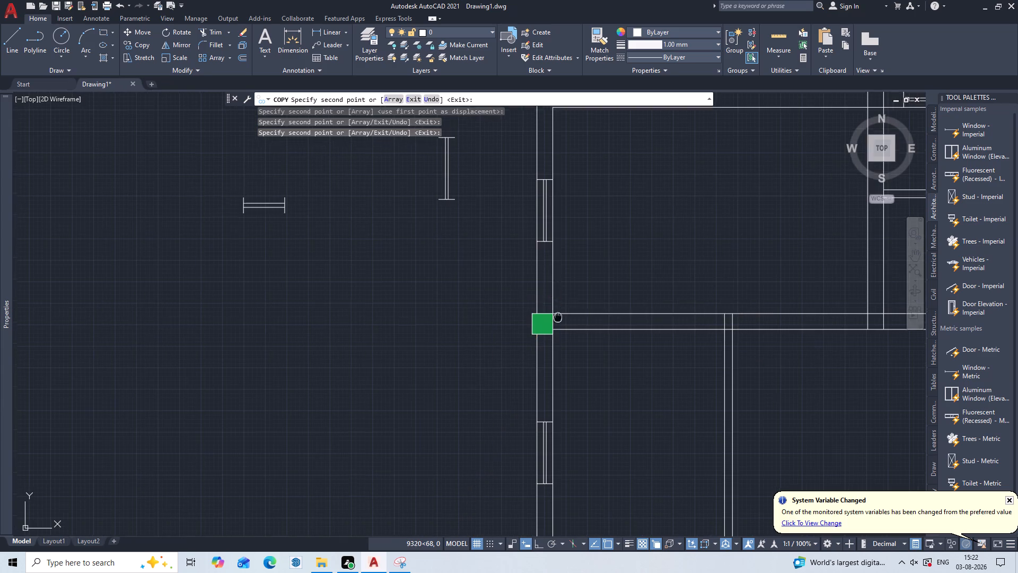
middle_click_drag(565, 343, 567, 513)
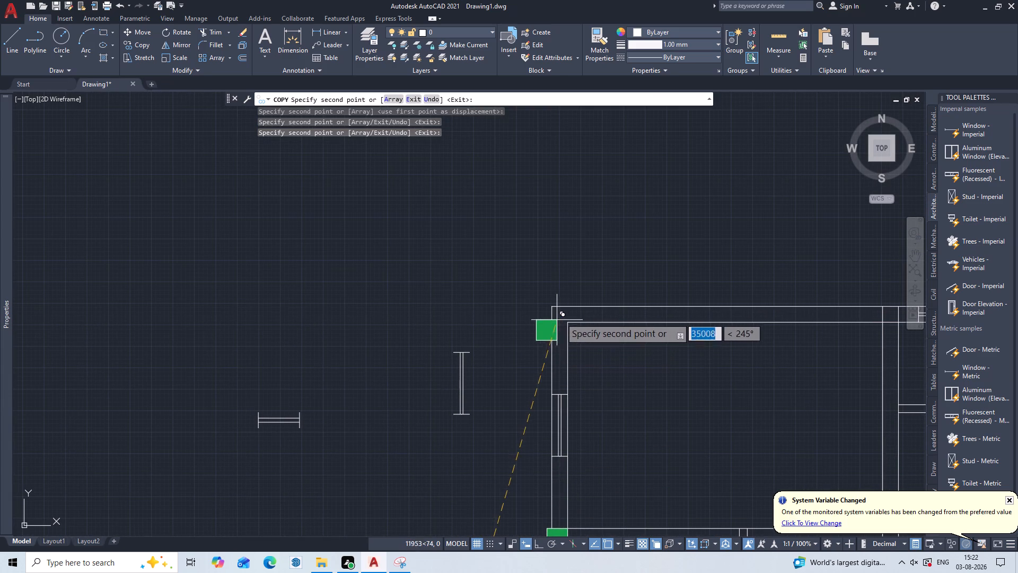
left_click(532, 331)
key("m")
key("Return")
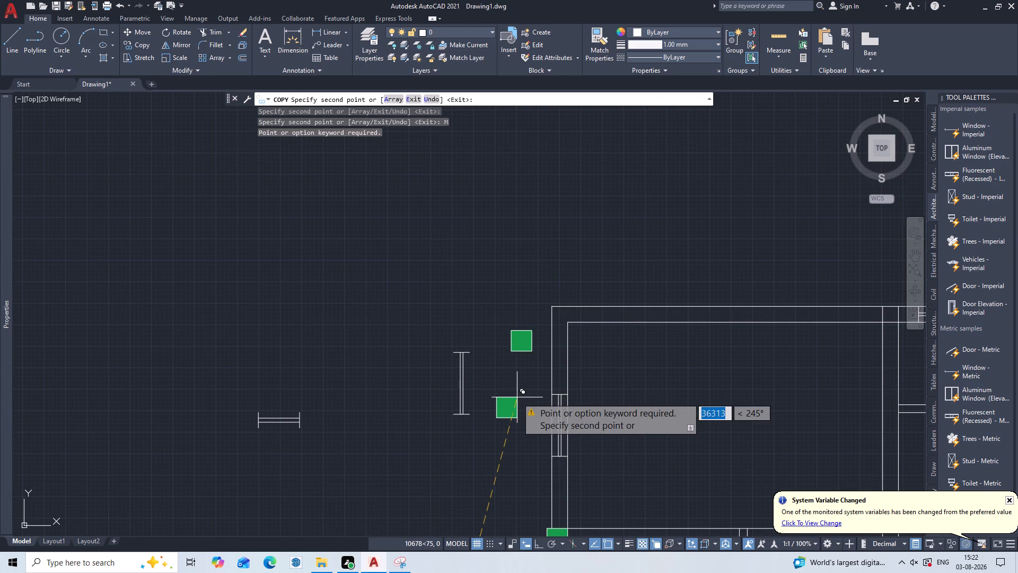
key("Escape")
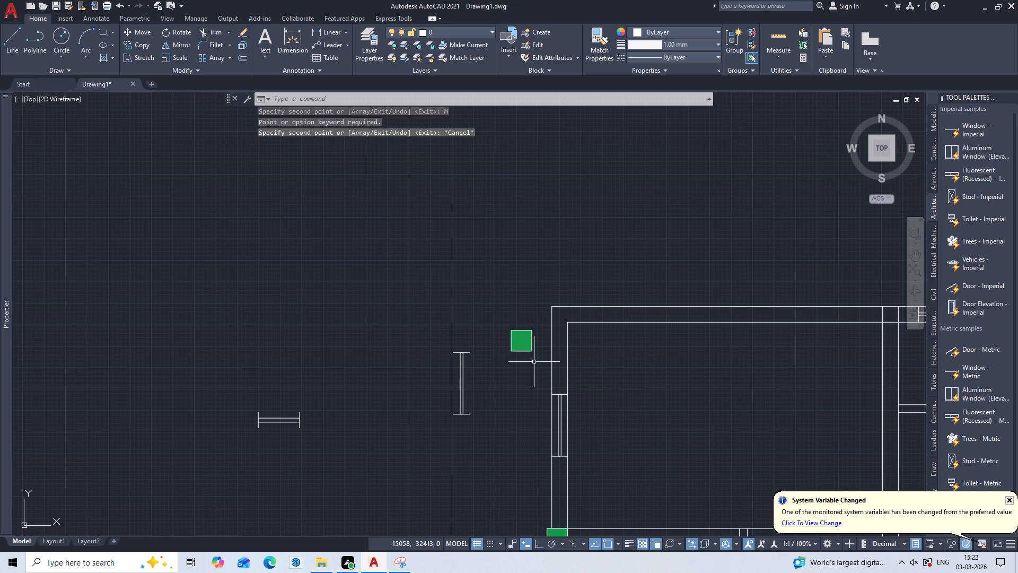
Move that loose column onto the top-left exterior wall corner, aligning its bottom-right corner with the inner wall corner.
key("m")
key("Return")
left_click(526, 344)
key("Return")
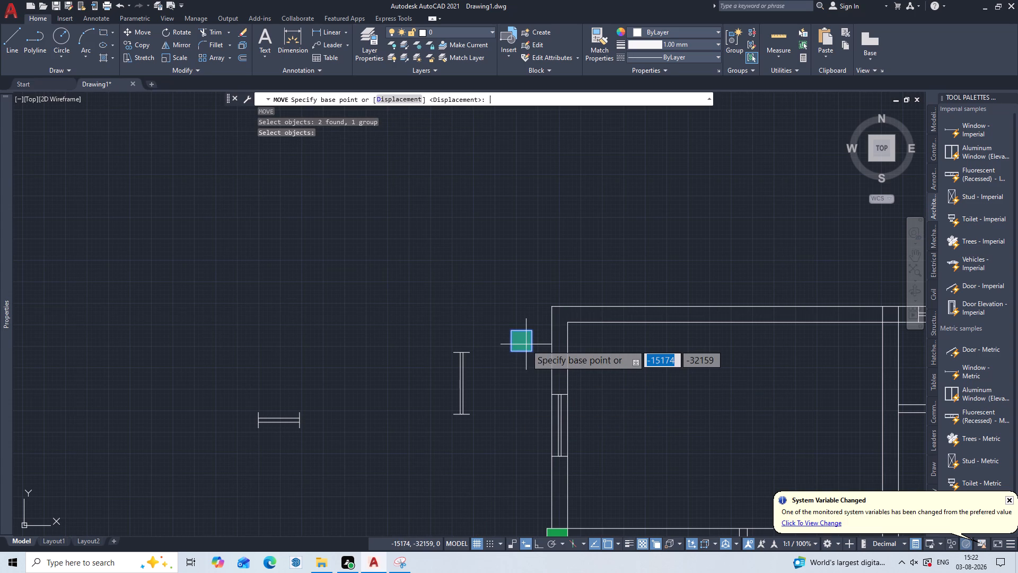
scroll(525, 338, "up", 3)
left_click(545, 393)
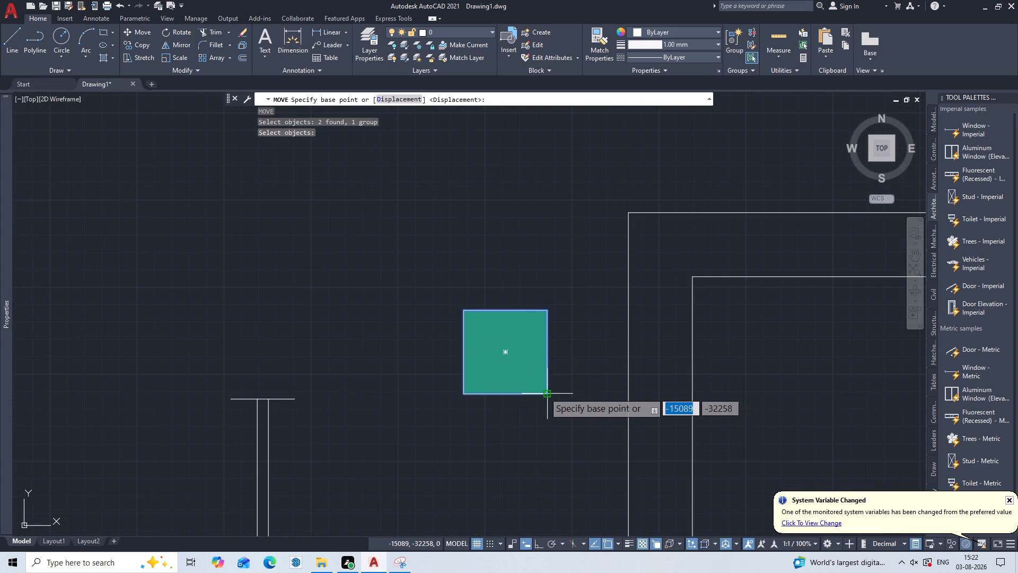
left_click(692, 274)
Copy the top-left corner column by its bottom-edge midpoint to the top wall's first partition junction, centred between the partition faces at the inner wall line.
scroll(697, 257, "down", 2)
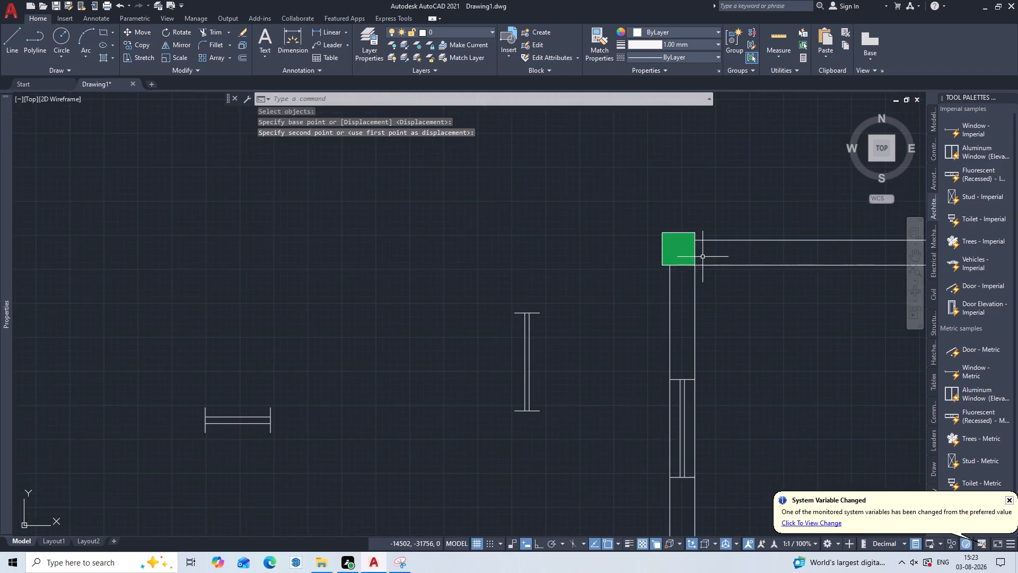
scroll(703, 257, "down", 2)
middle_click_drag(703, 257, 425, 214)
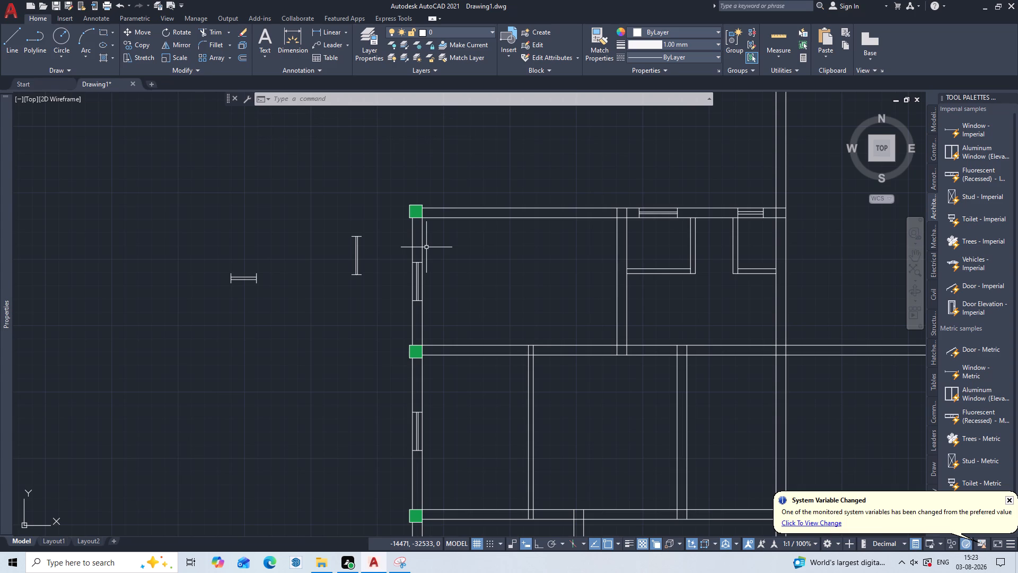
type("COP")
key("Return")
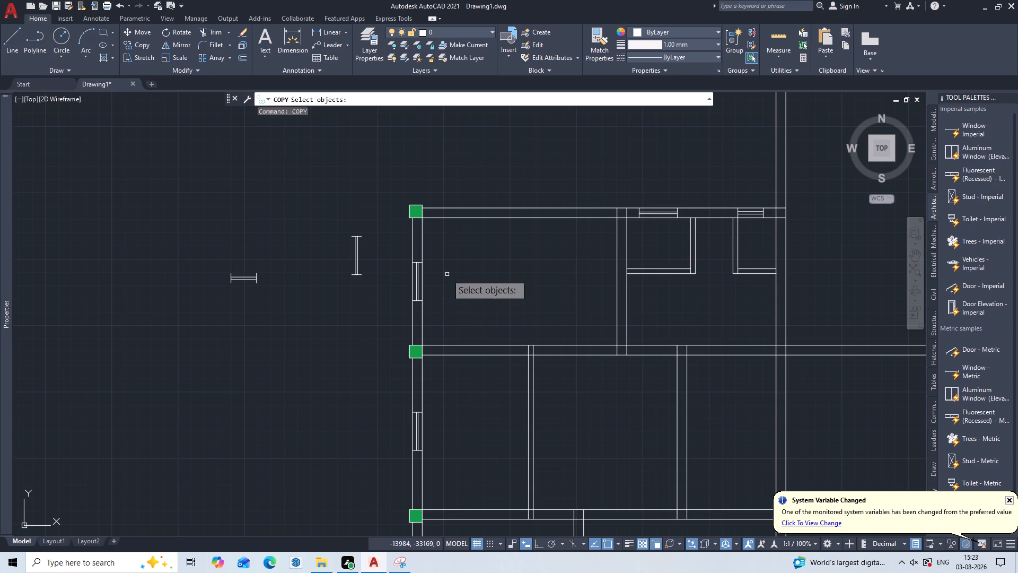
left_click(409, 210)
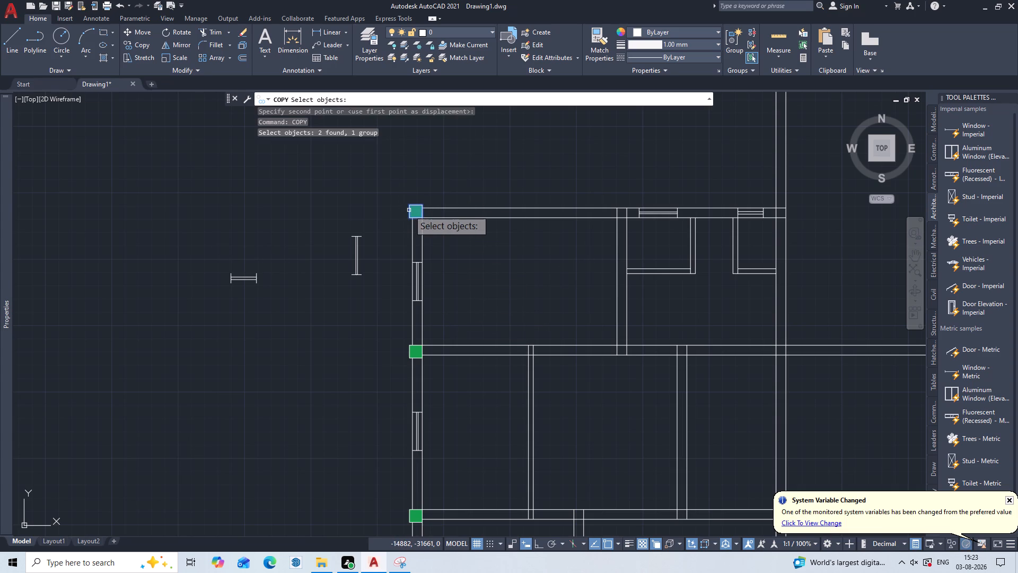
key("Return")
middle_click_drag(503, 257, 415, 247)
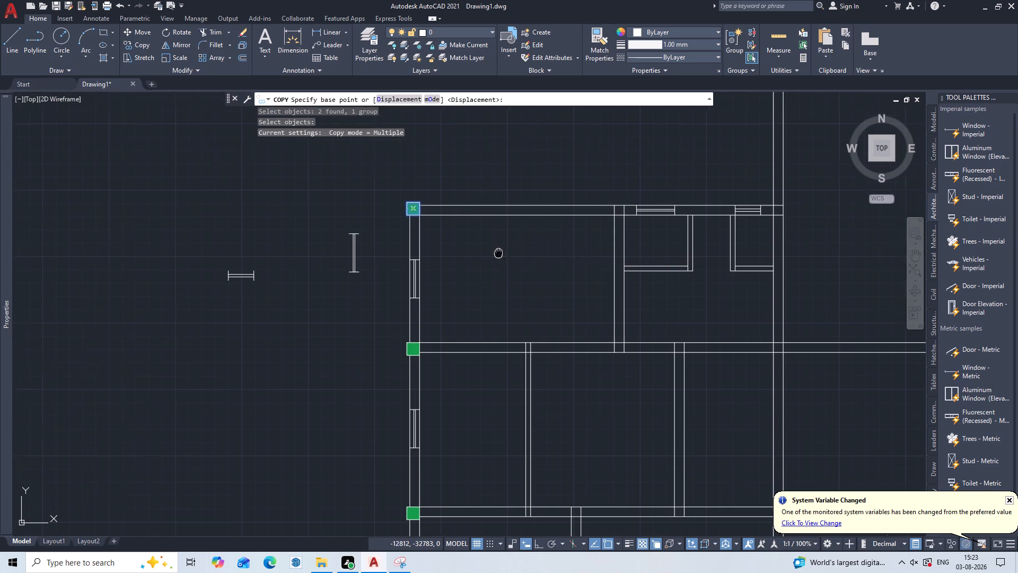
middle_click_drag(415, 247, 306, 267)
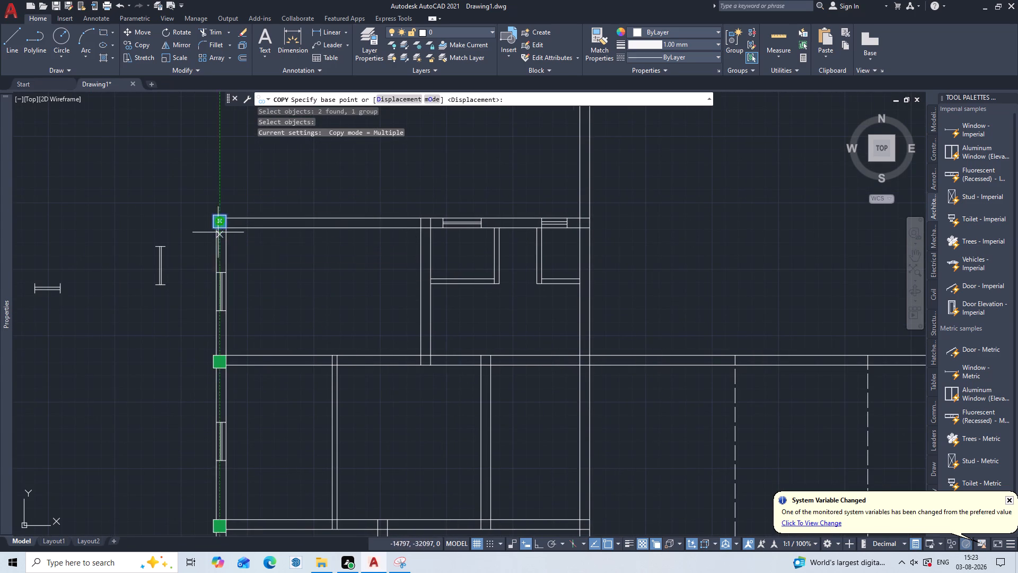
scroll(218, 229, "up", 3)
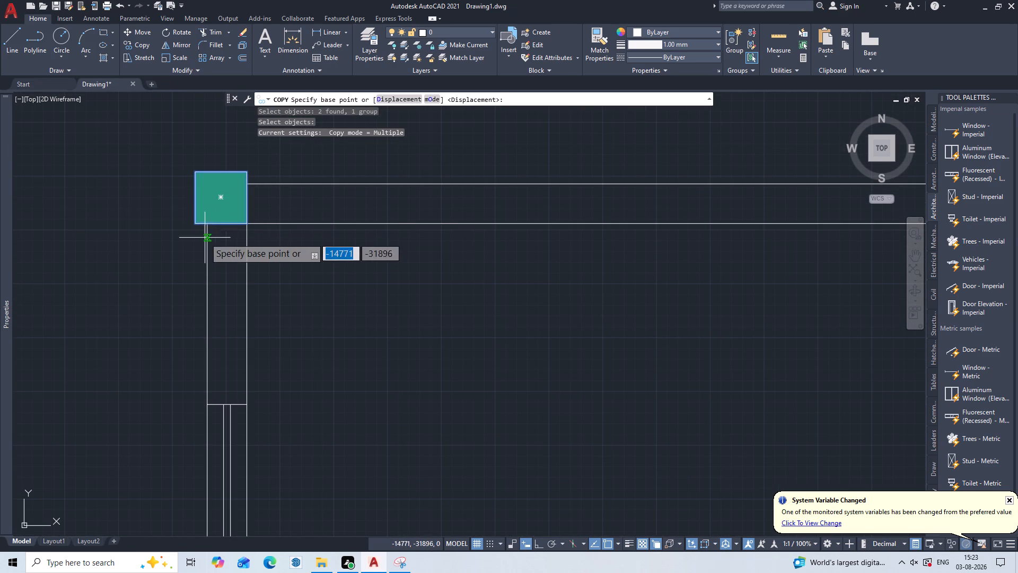
left_click(222, 228)
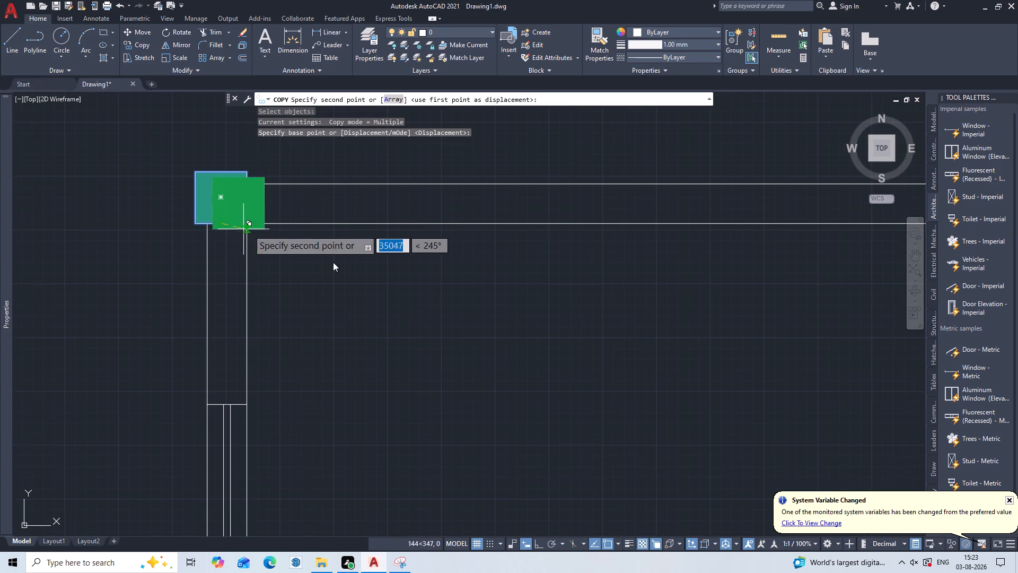
scroll(765, 318, "down", 2)
middle_click_drag(766, 319, 528, 302)
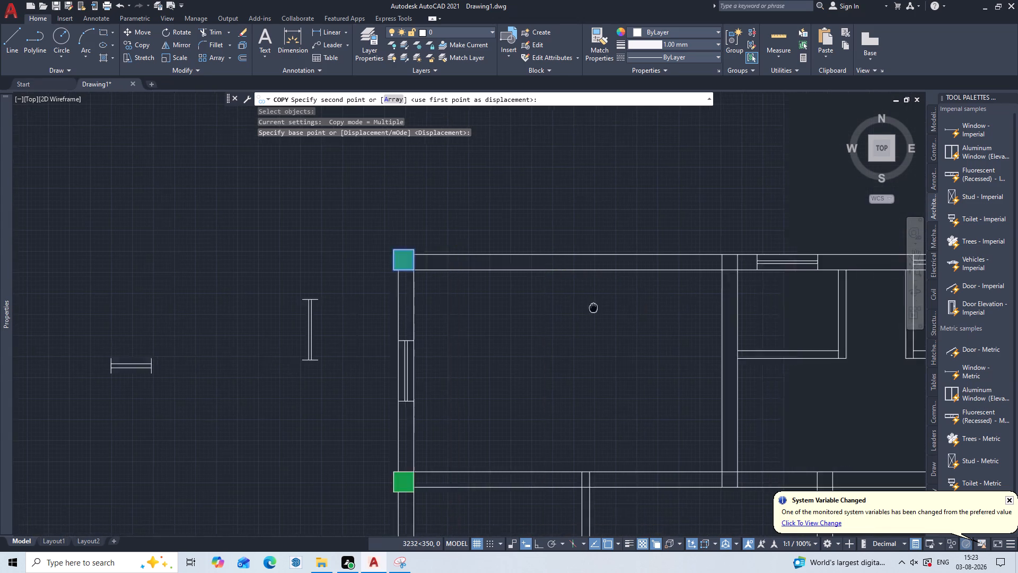
middle_click_drag(528, 302, 423, 297)
scroll(541, 246, "up", 3)
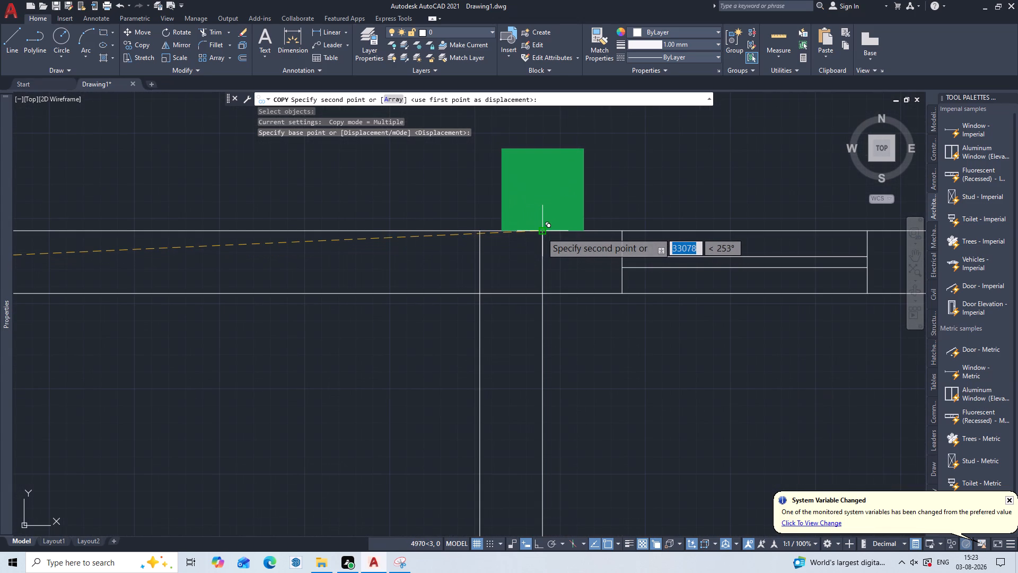
type("M2P")
key("Return")
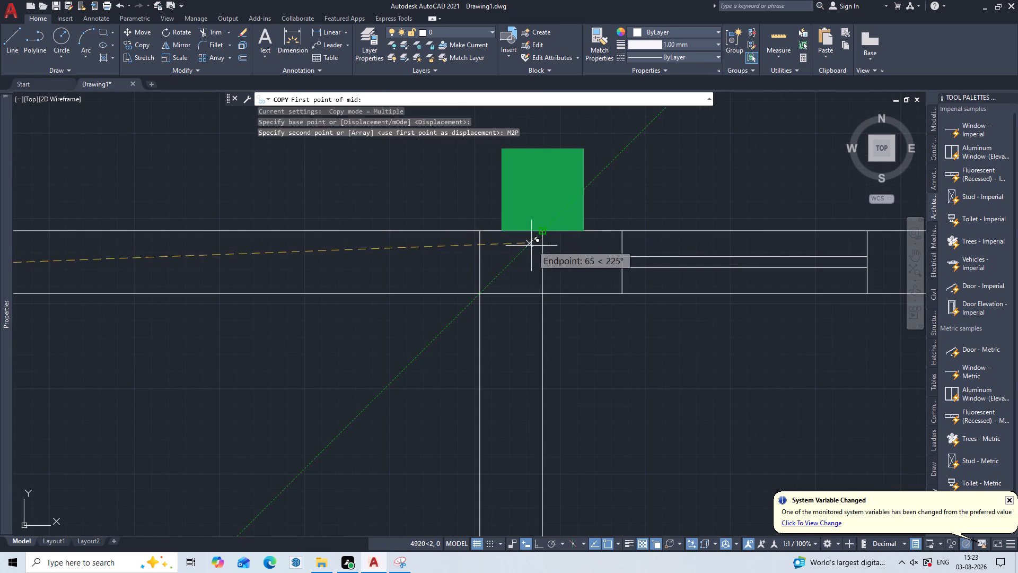
double_click(480, 296)
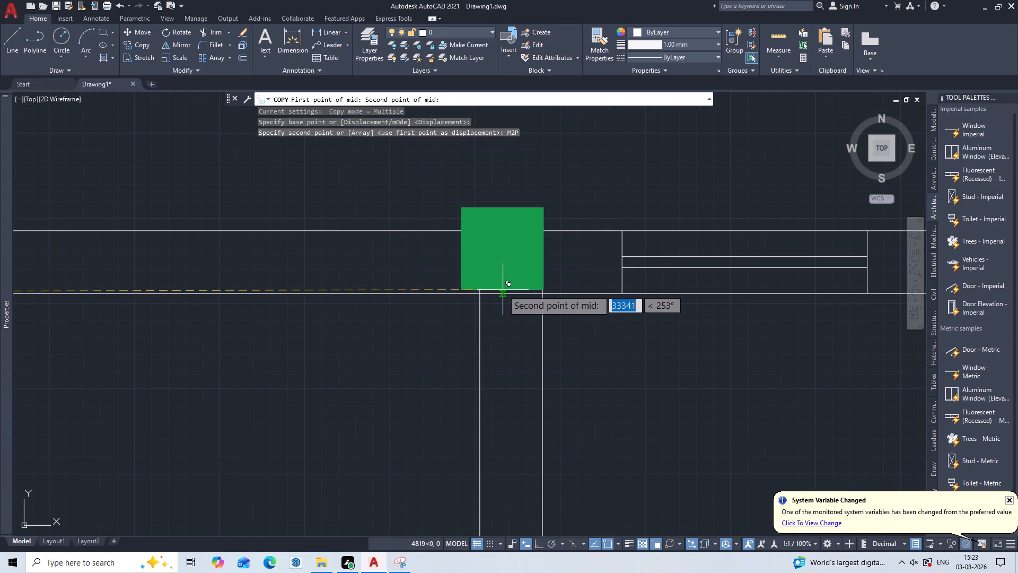
left_click(540, 292)
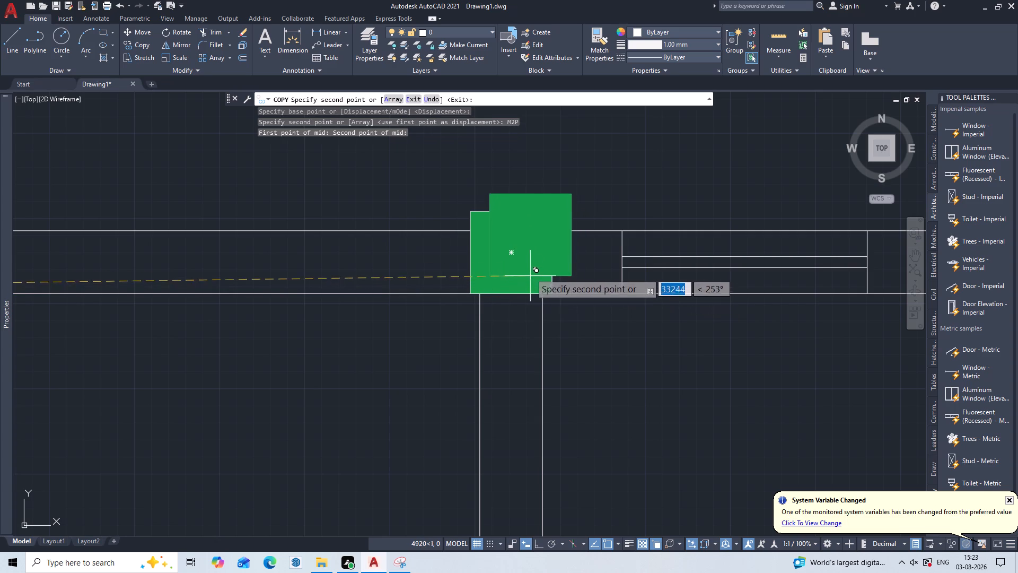
Place another column copy where the top wall meets the long vertical wall at its right end, centred between that wall's faces at the inner line.
scroll(554, 193, "down", 3)
middle_click_drag(662, 299, 410, 372)
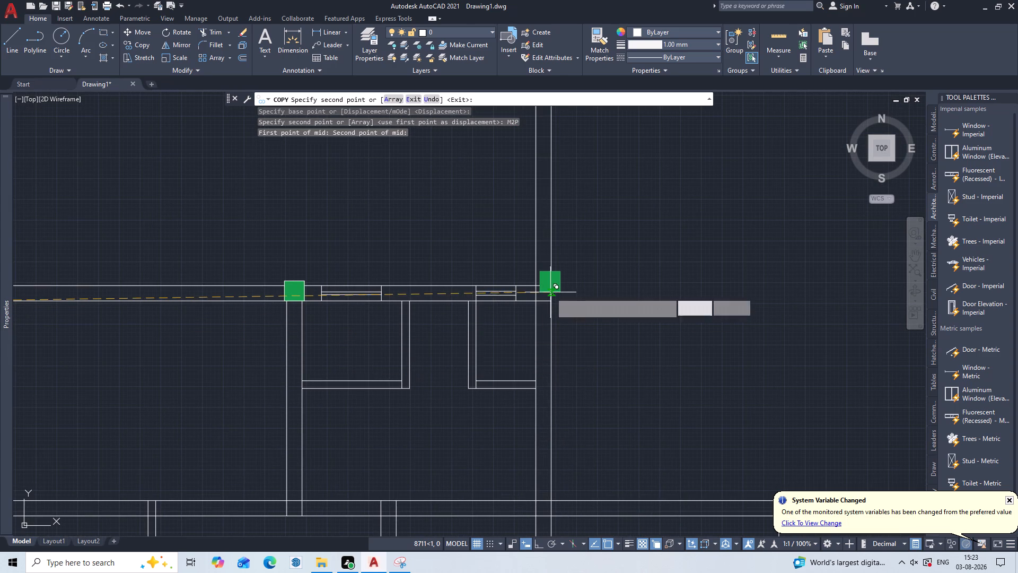
scroll(547, 298, "up", 2)
type("M2")
type("P\\")
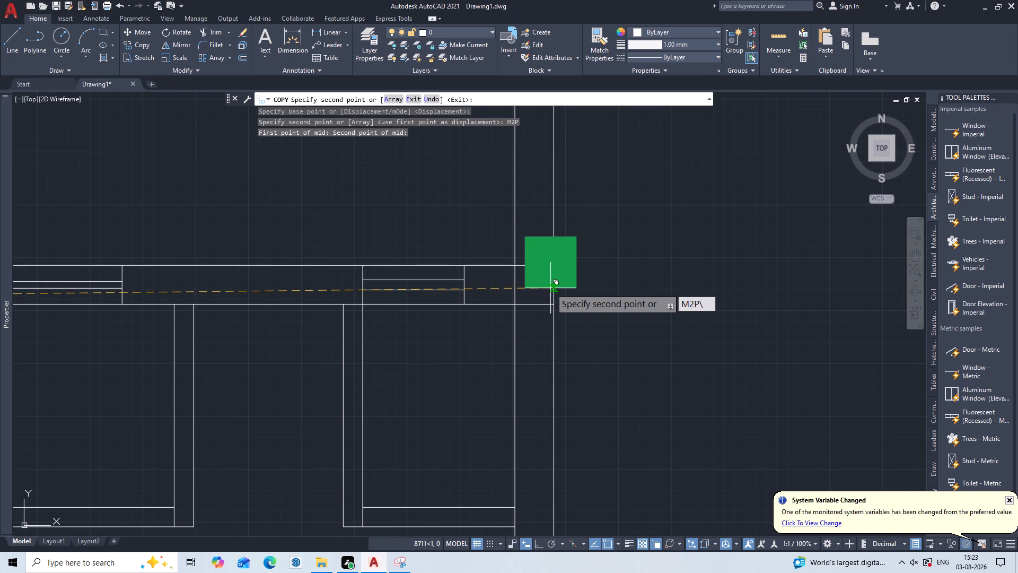
key("BackSpace")
key("Return")
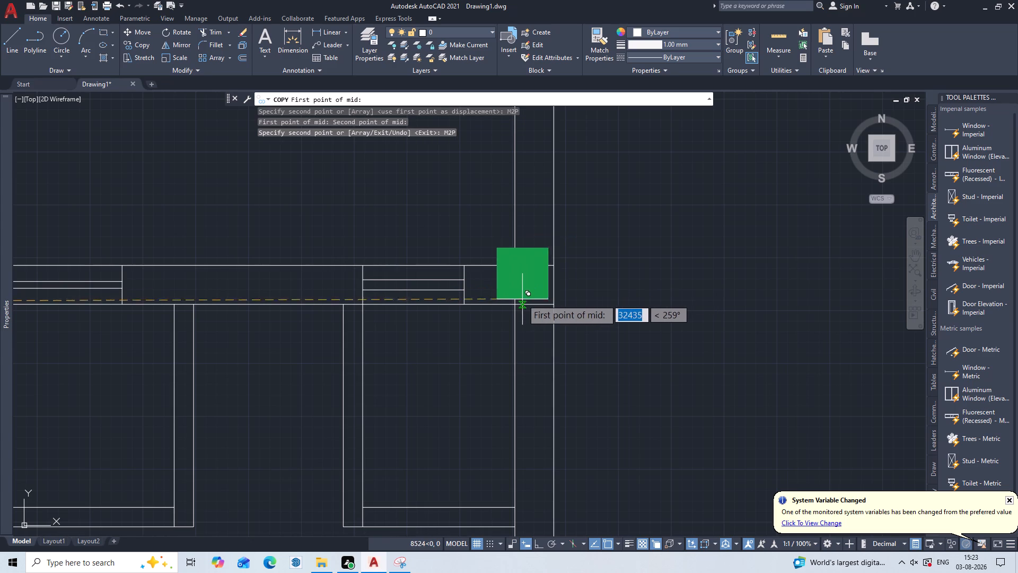
left_click(519, 305)
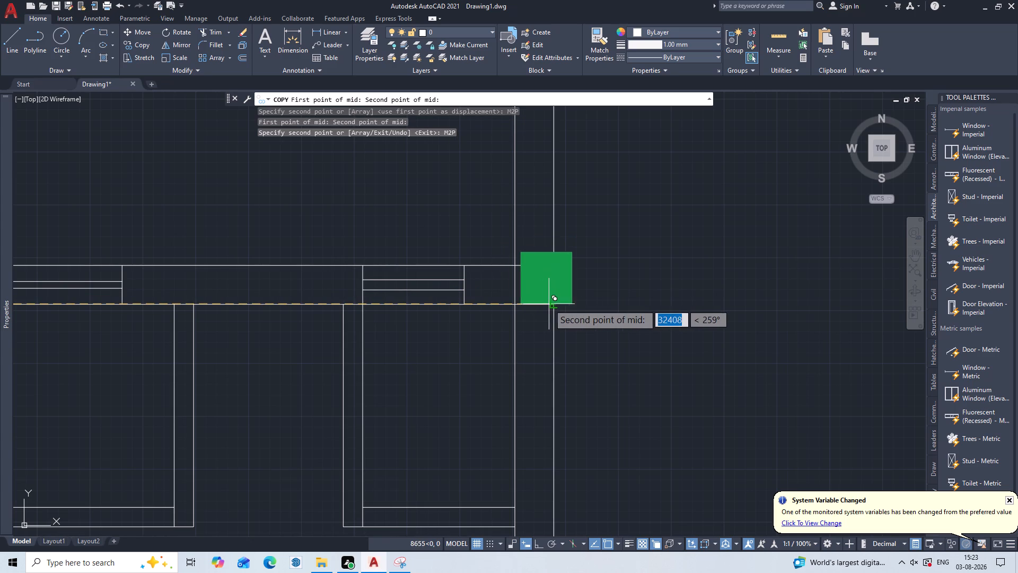
left_click(550, 304)
Place a column copy in the empty space just above the thin partition below the top-left room and end the copying.
scroll(597, 335, "down", 2)
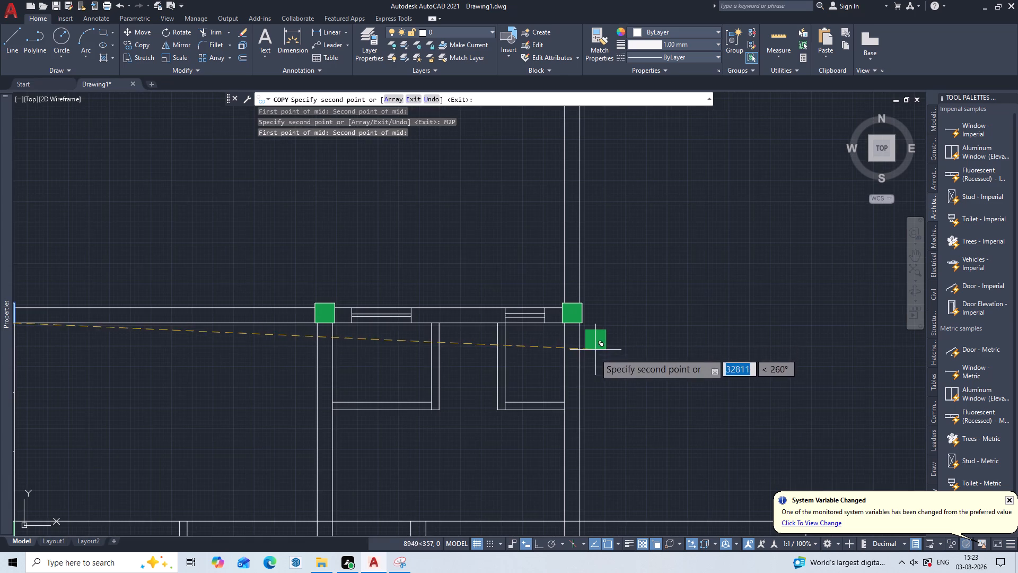
middle_click_drag(507, 438, 637, 313)
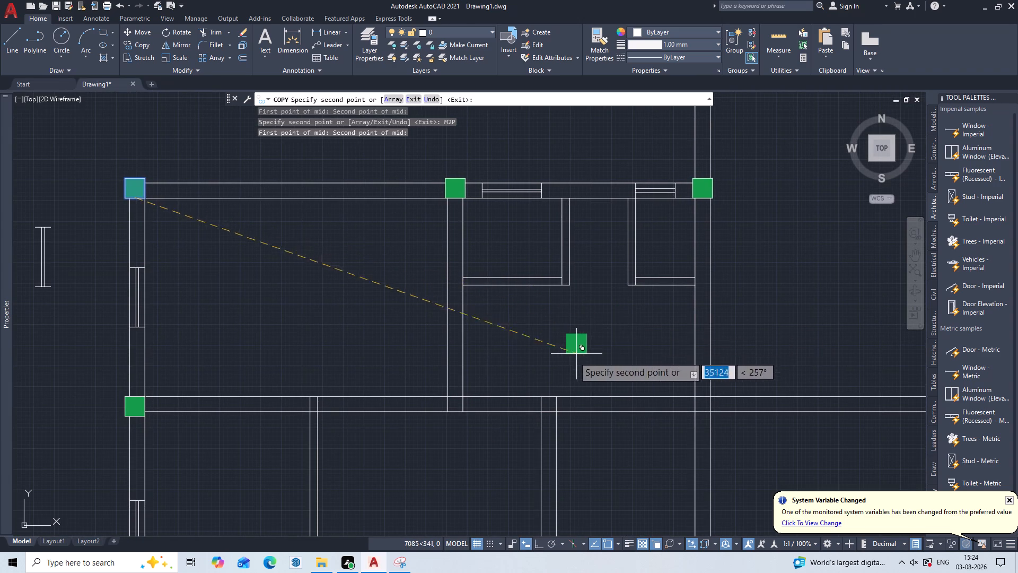
middle_click_drag(341, 387, 442, 314)
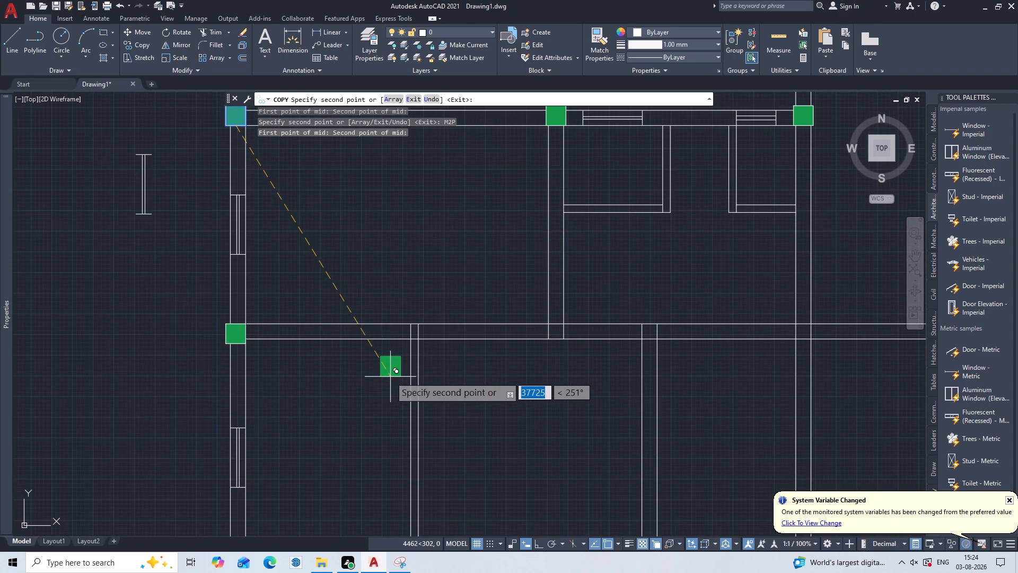
scroll(391, 375, "up", 2)
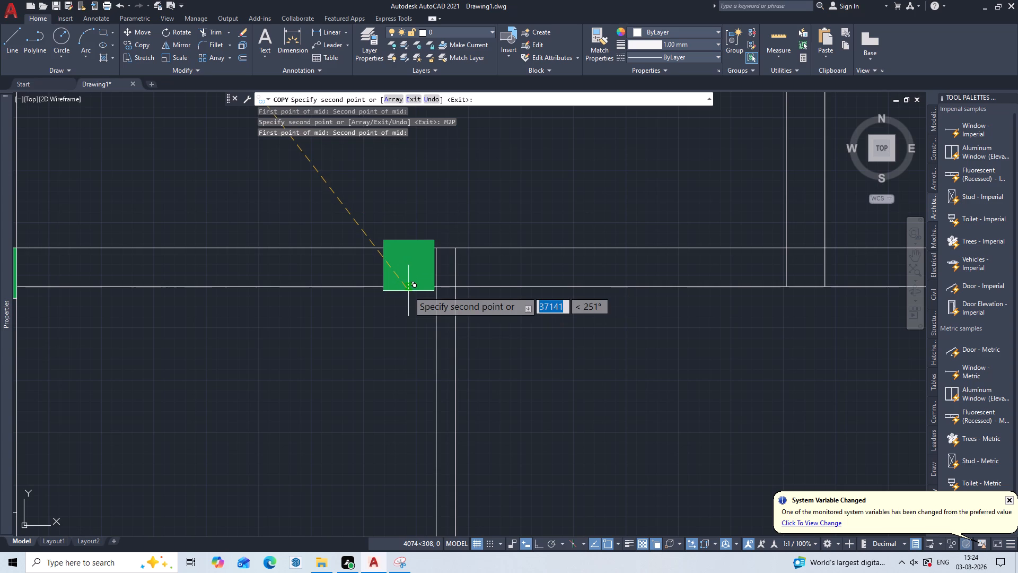
left_click(446, 210)
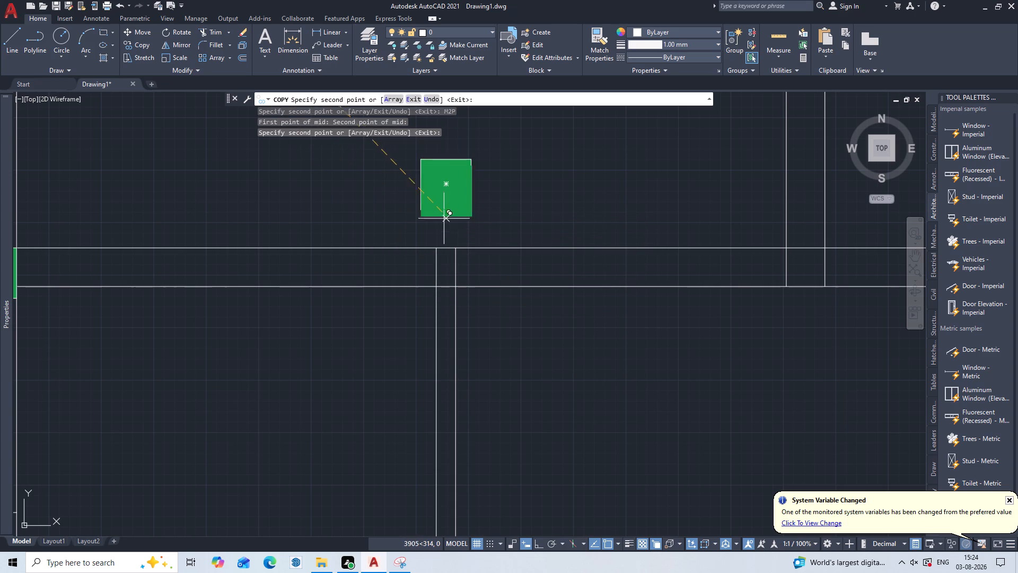
key("Escape")
Move that loose column onto the thin partition's junction, aligning its bottom-right corner with the partition's right face and the wall's lower line.
key("m")
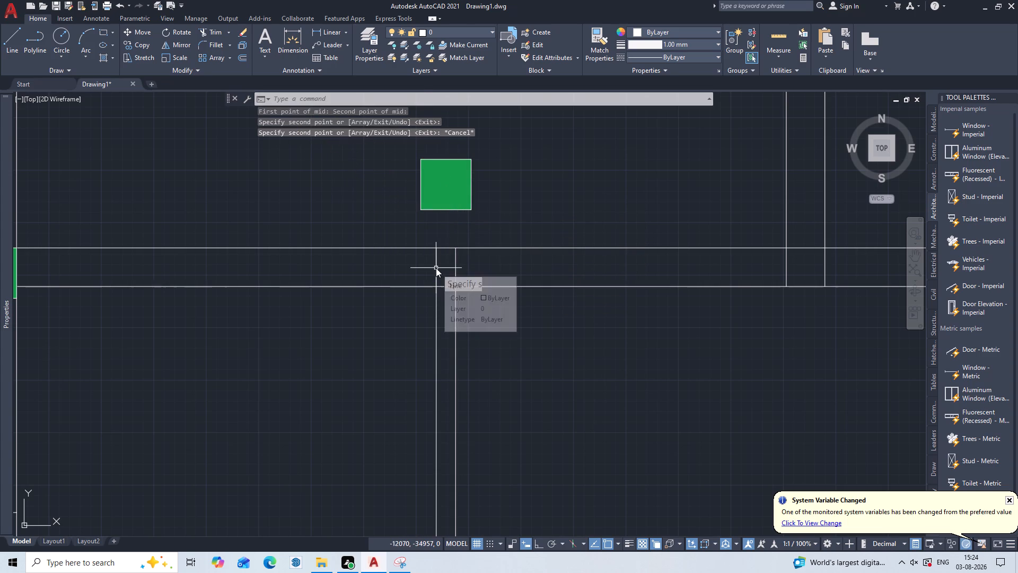
key("Return")
double_click(450, 192)
key("Return")
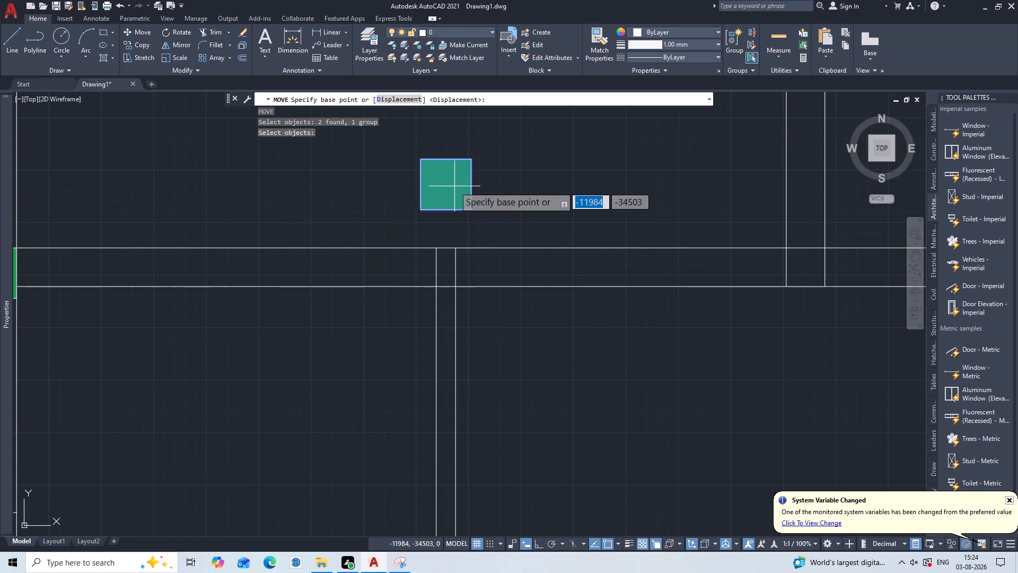
left_click(473, 208)
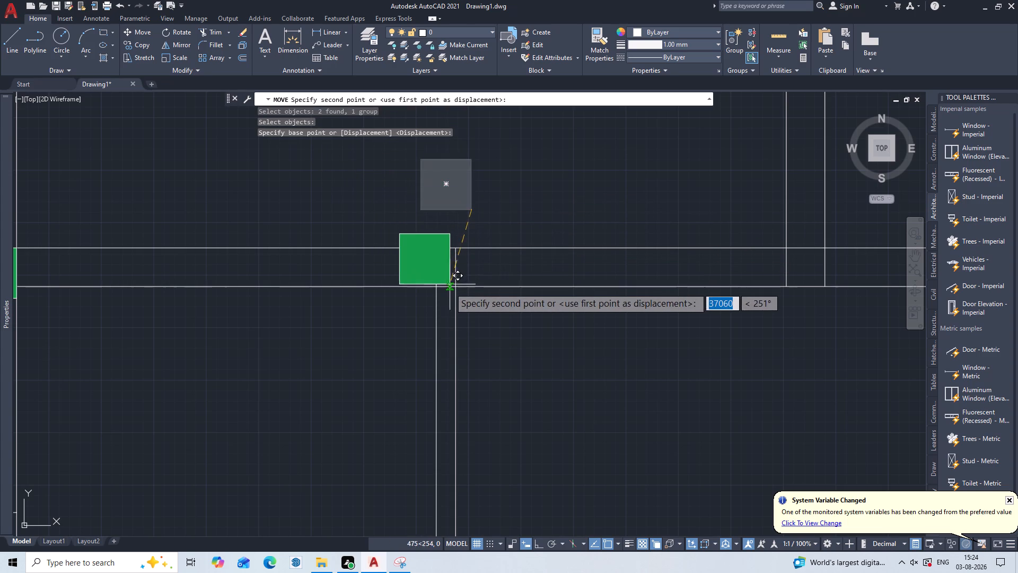
left_click(455, 290)
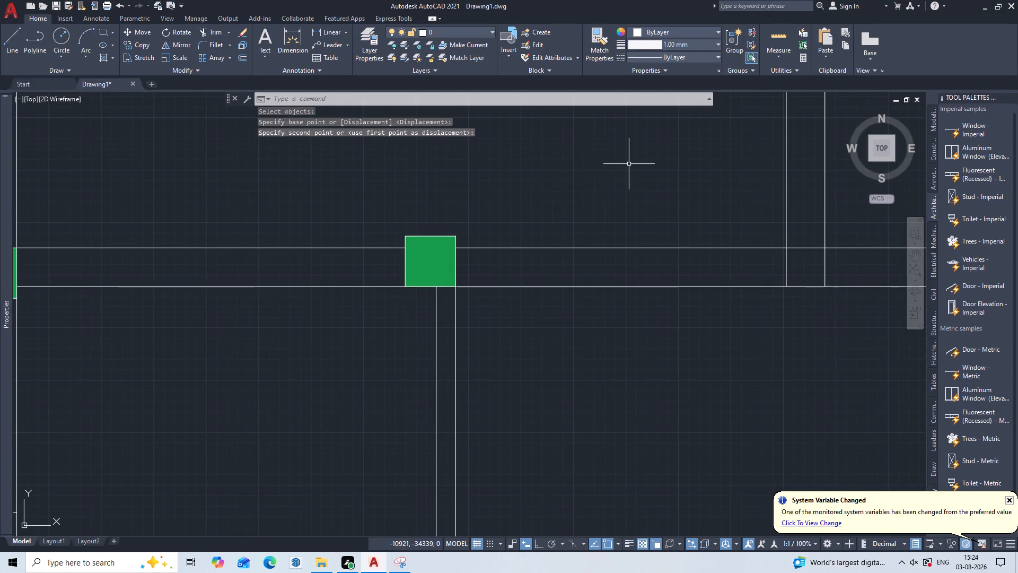
Copy this column by its bottom-left corner to the top-left room's right partition junction on the same wall, aligned with the partition's left face.
middle_click_drag(629, 164, 427, 204)
key("c")
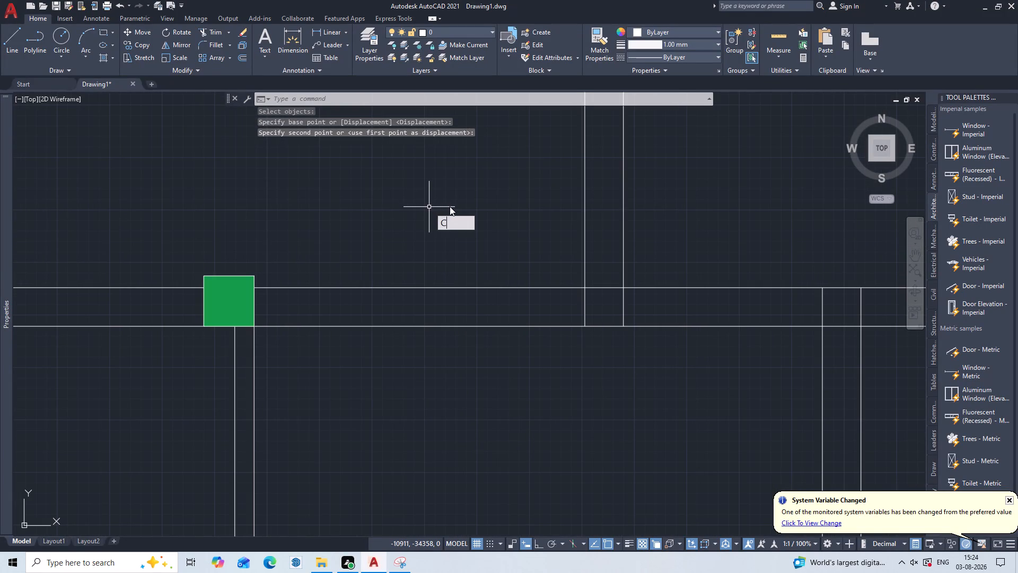
type("OP")
key("Return")
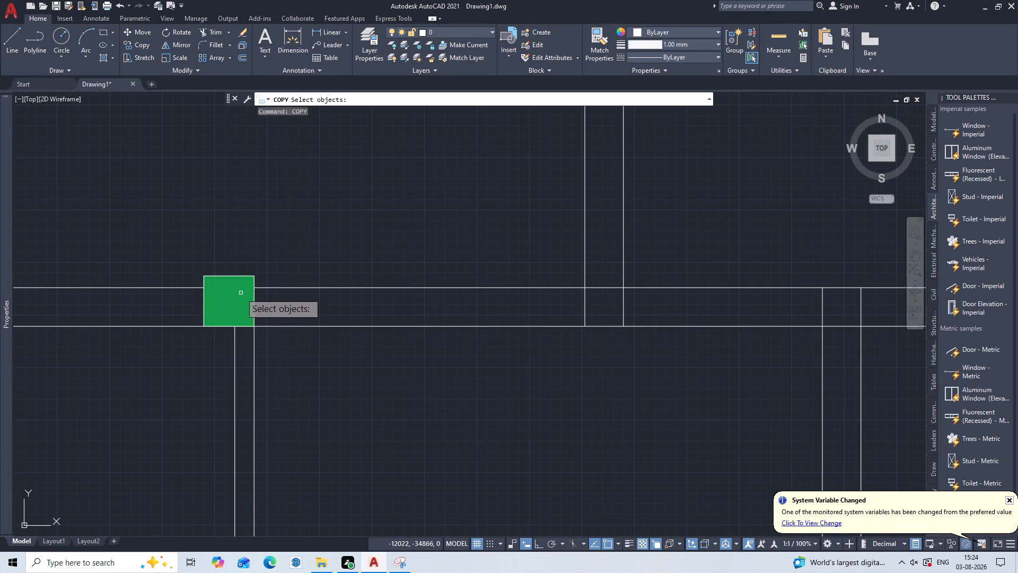
double_click(240, 293)
key("Return")
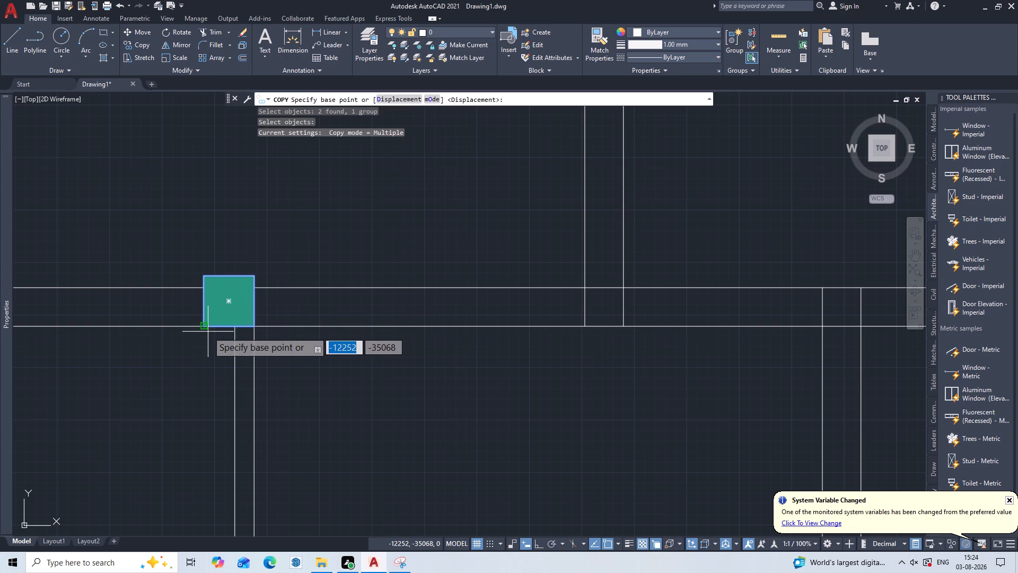
left_click(206, 327)
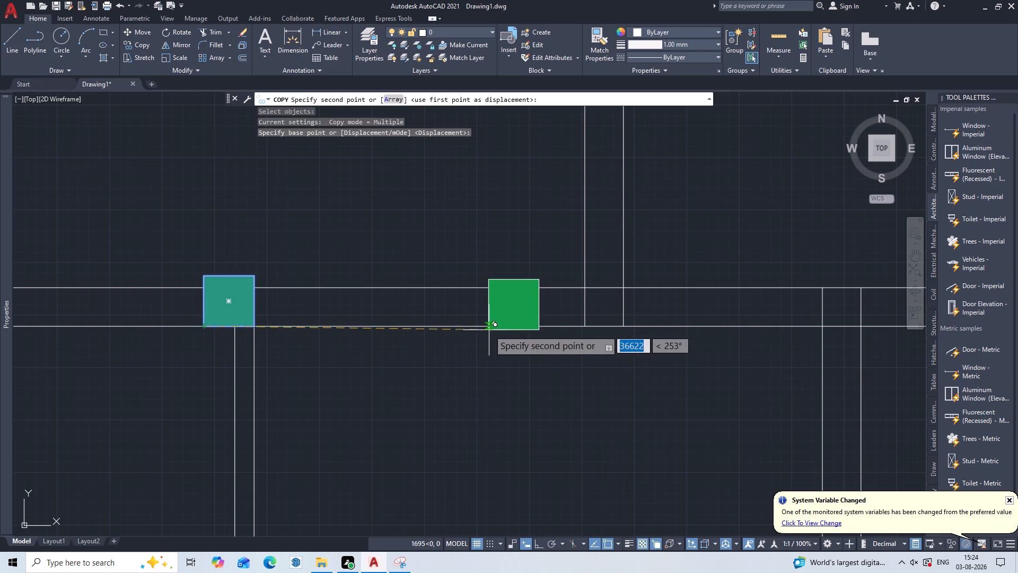
double_click(584, 327)
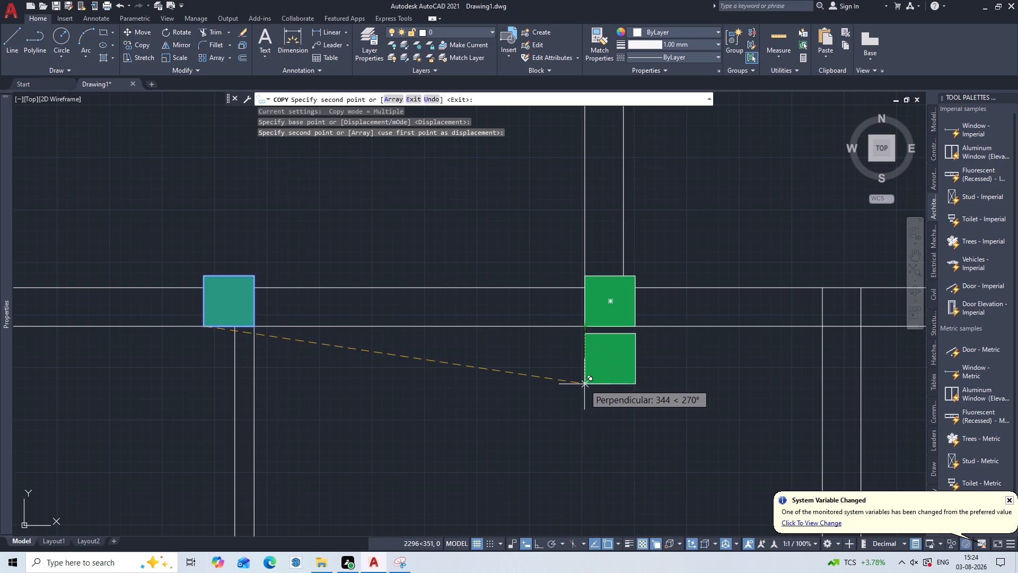
Place another copy where the wall above the bottom-left room meets that room's right partition, aligned with its left face, and end the copying.
middle_click_drag(584, 384, 557, 254)
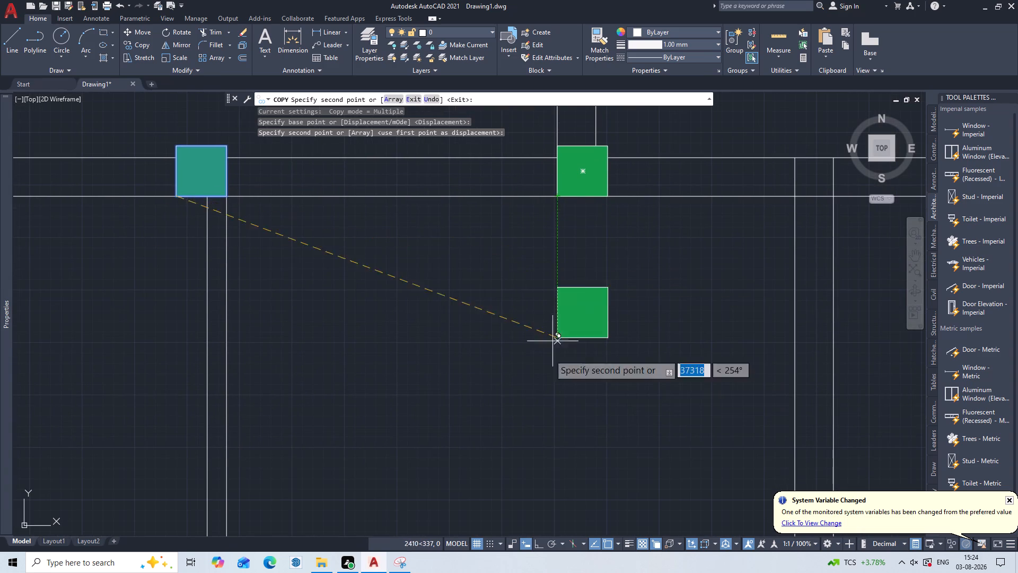
scroll(455, 398, "down", 2)
middle_click_drag(438, 431, 533, 242)
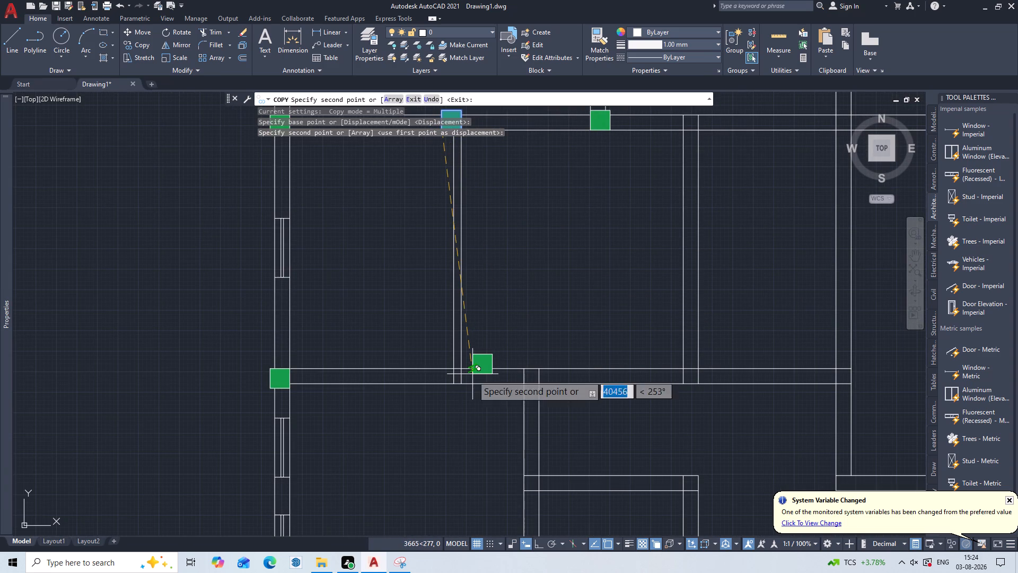
double_click(525, 384)
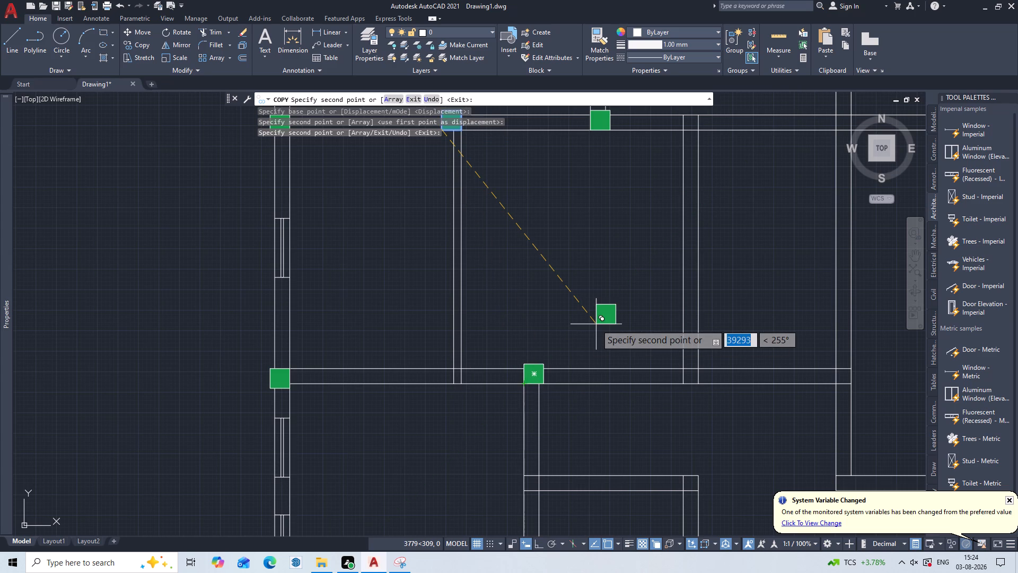
key("Escape")
scroll(596, 324, "down", 2)
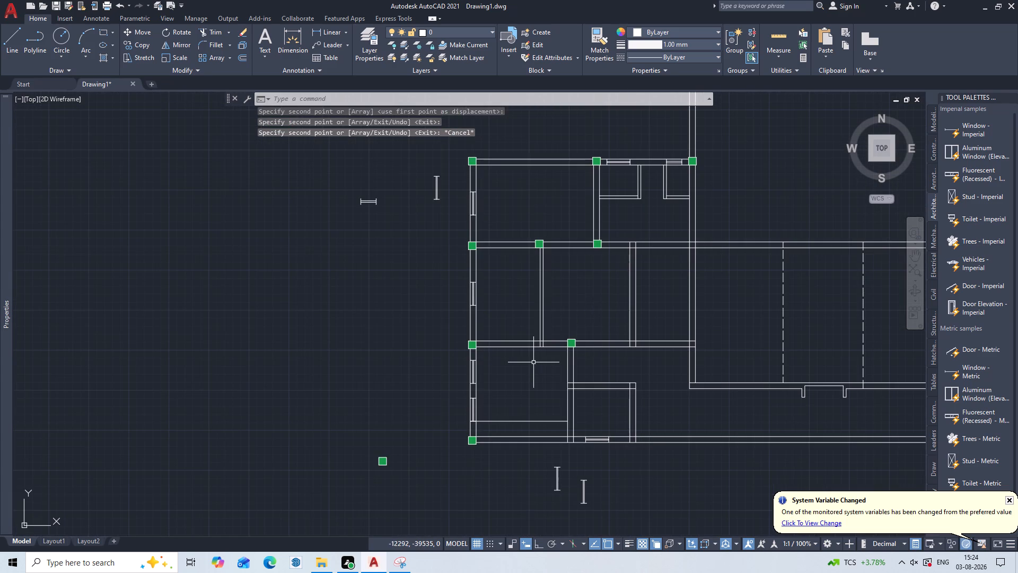
Trim the thin partition's two lines where they run through the wall above the bottom-left room, then end trimming.
scroll(537, 346, "up", 4)
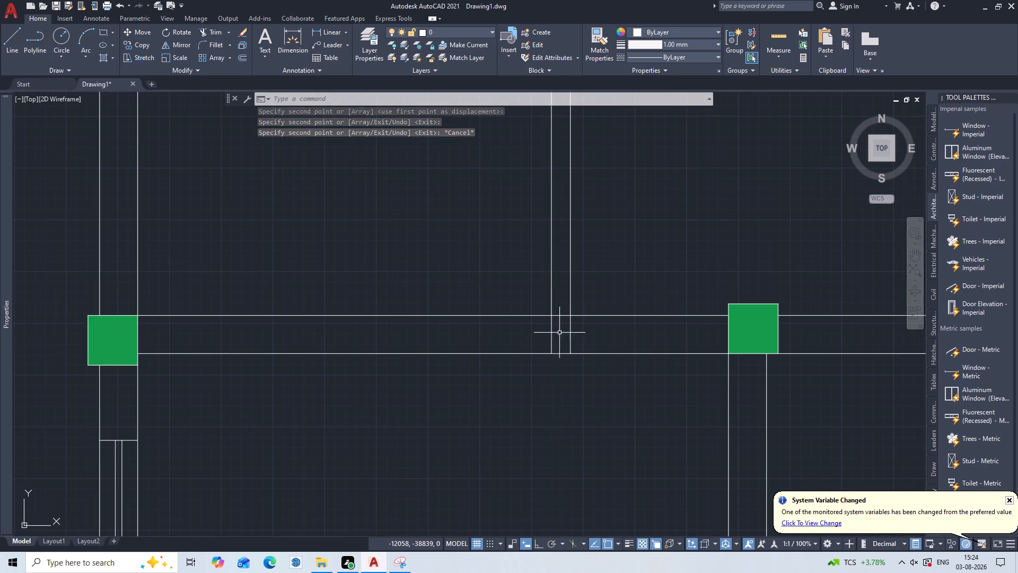
scroll(563, 326, "up", 1)
type("TR")
key("Return")
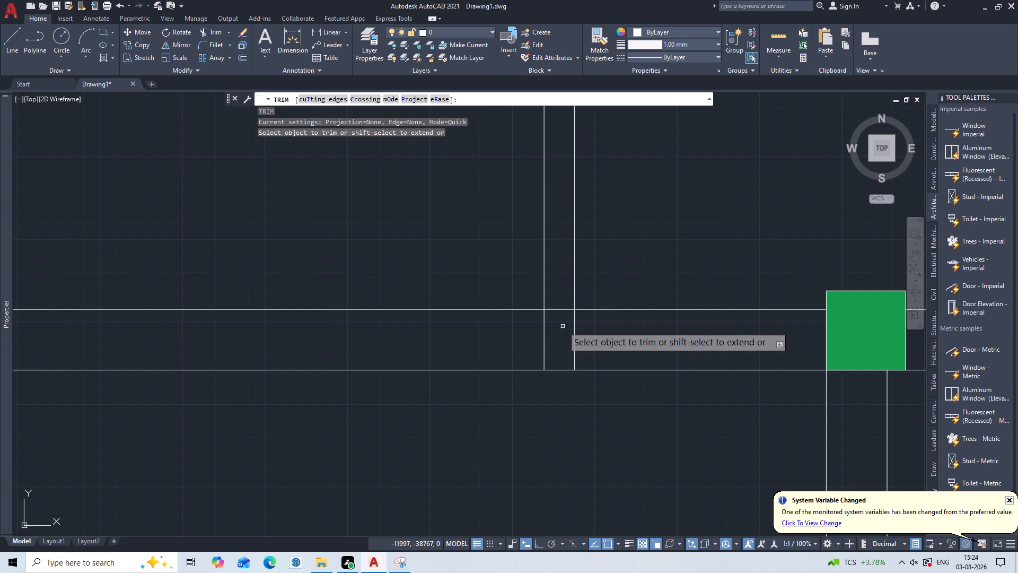
double_click(625, 323)
left_click(536, 348)
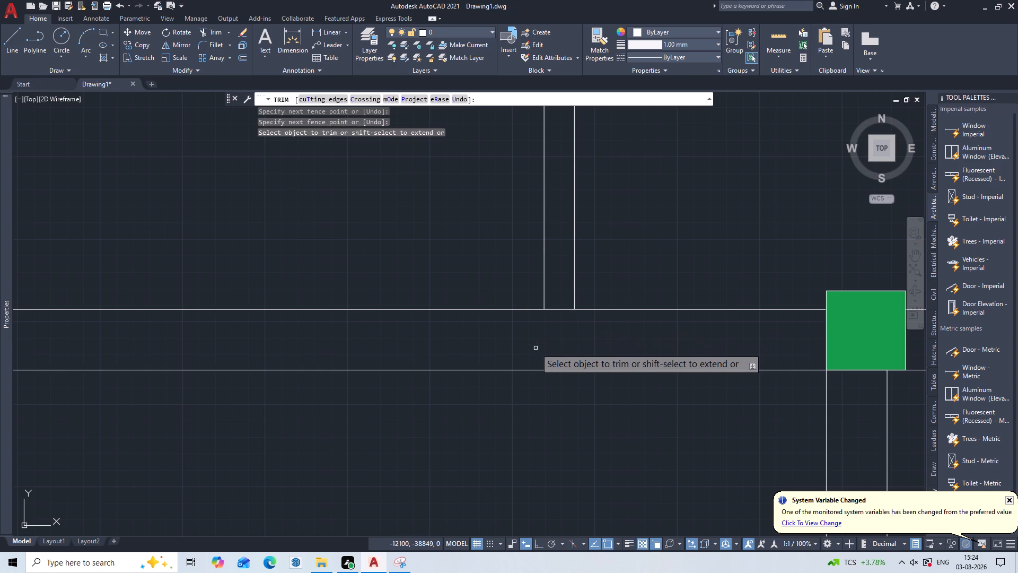
key("Escape")
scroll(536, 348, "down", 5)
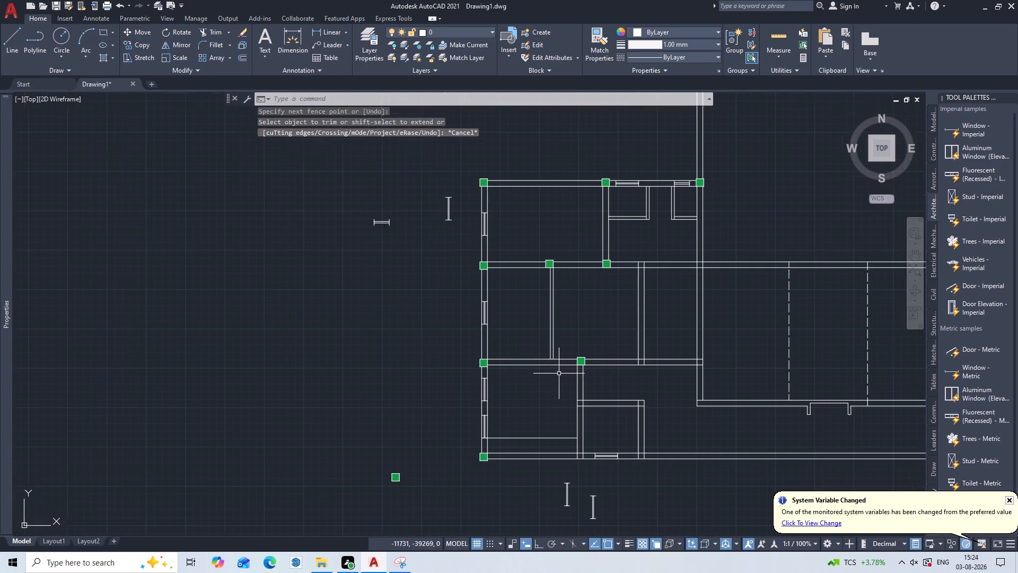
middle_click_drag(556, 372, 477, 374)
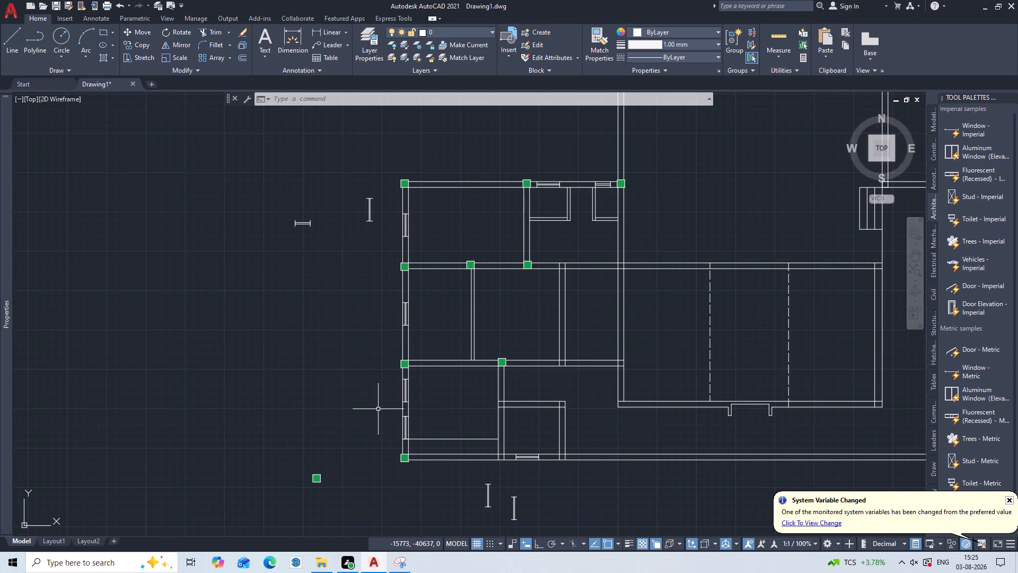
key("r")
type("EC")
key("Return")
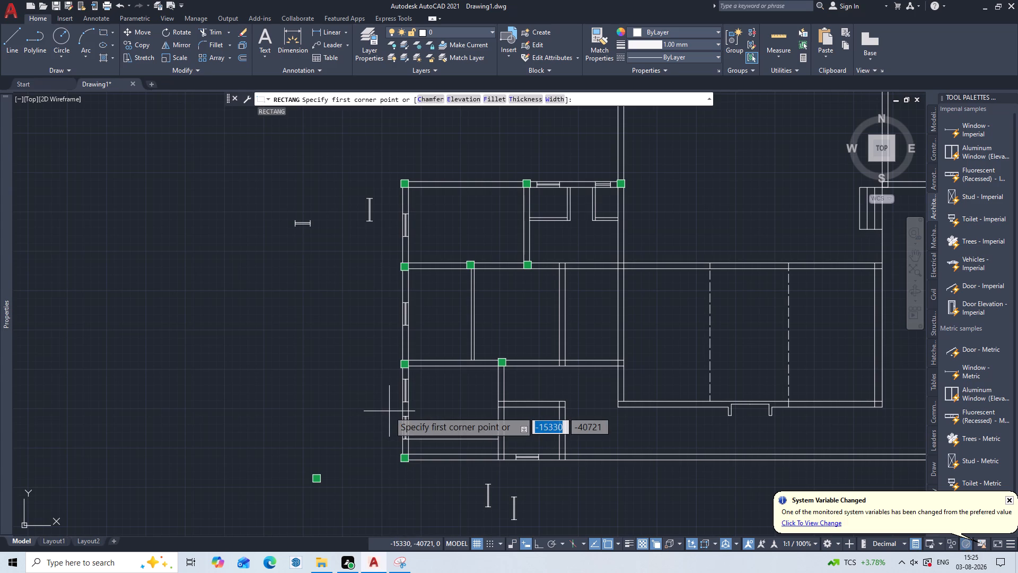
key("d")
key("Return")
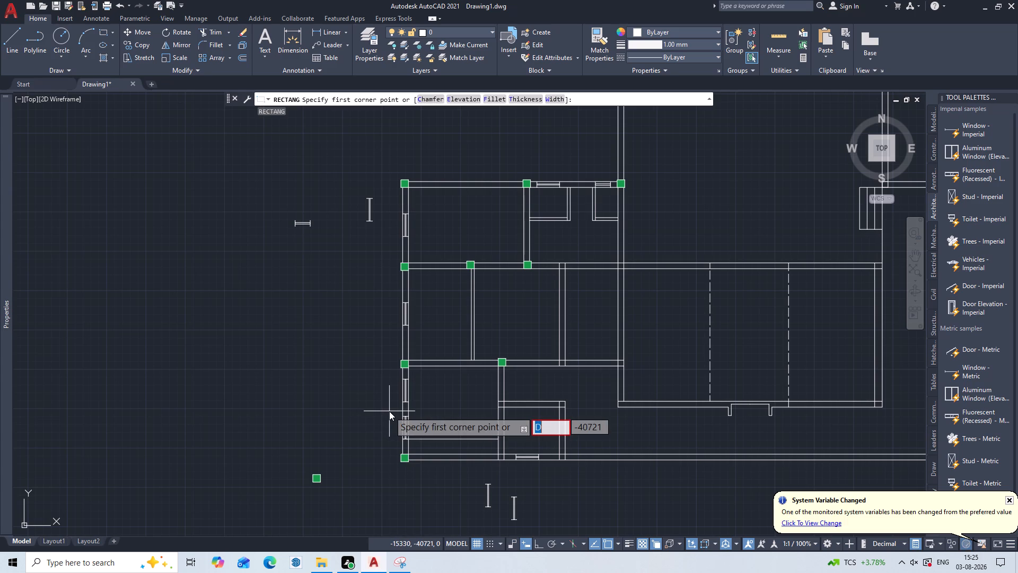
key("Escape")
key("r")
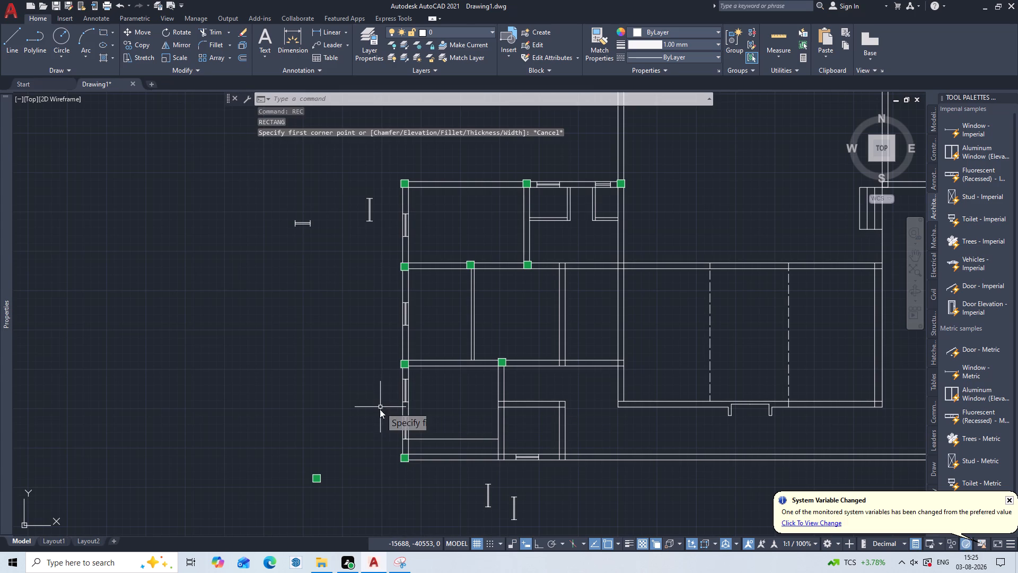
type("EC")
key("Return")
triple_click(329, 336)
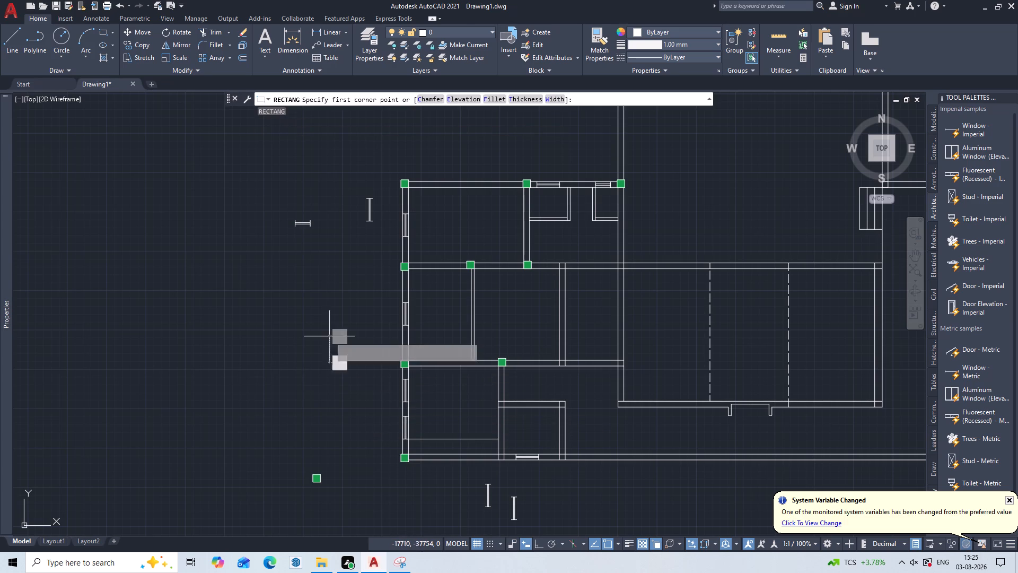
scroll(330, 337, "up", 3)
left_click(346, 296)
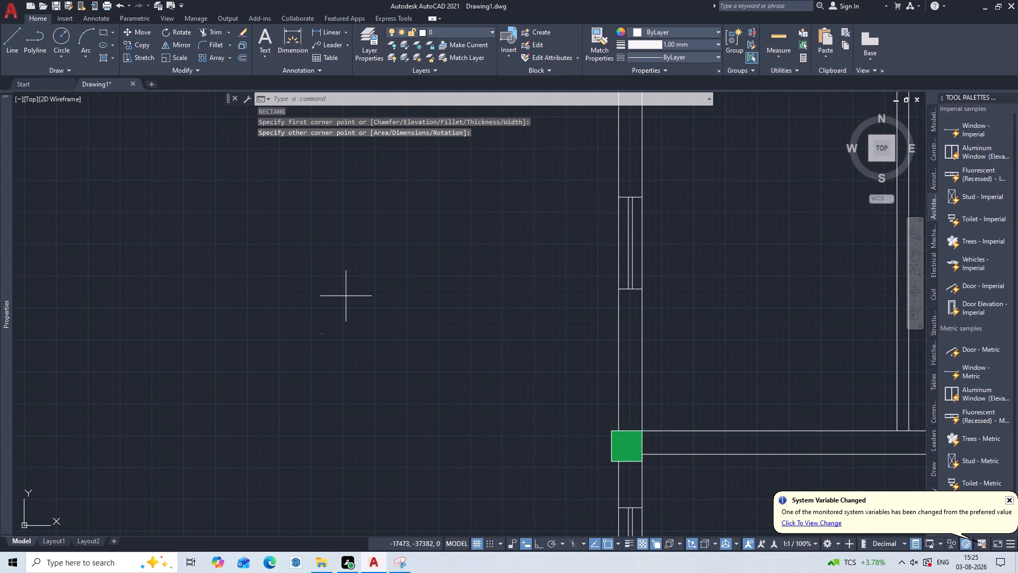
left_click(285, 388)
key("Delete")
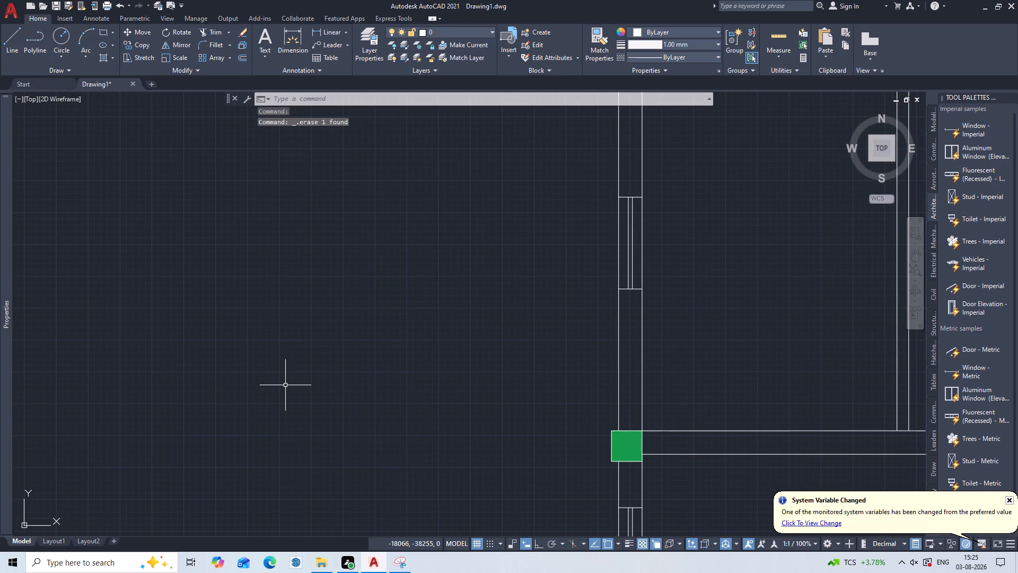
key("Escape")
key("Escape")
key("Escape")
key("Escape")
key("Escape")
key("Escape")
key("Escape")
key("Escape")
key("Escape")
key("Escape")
Draw a 300 by 450 rectangle in the empty space outside the plan's left exterior wall.
type("REC")
key("Return")
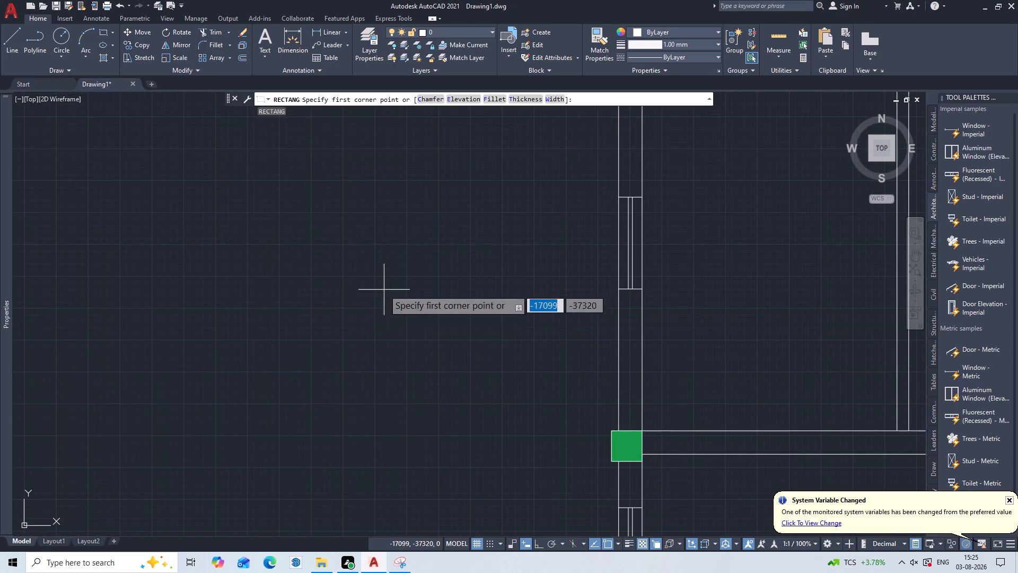
left_click(384, 290)
key("d")
key("Return")
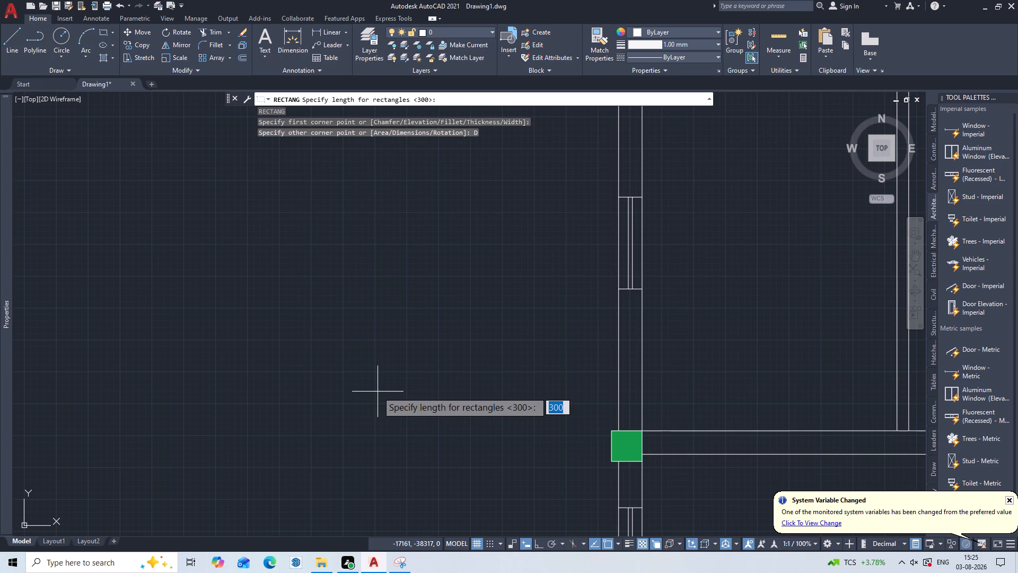
key("4")
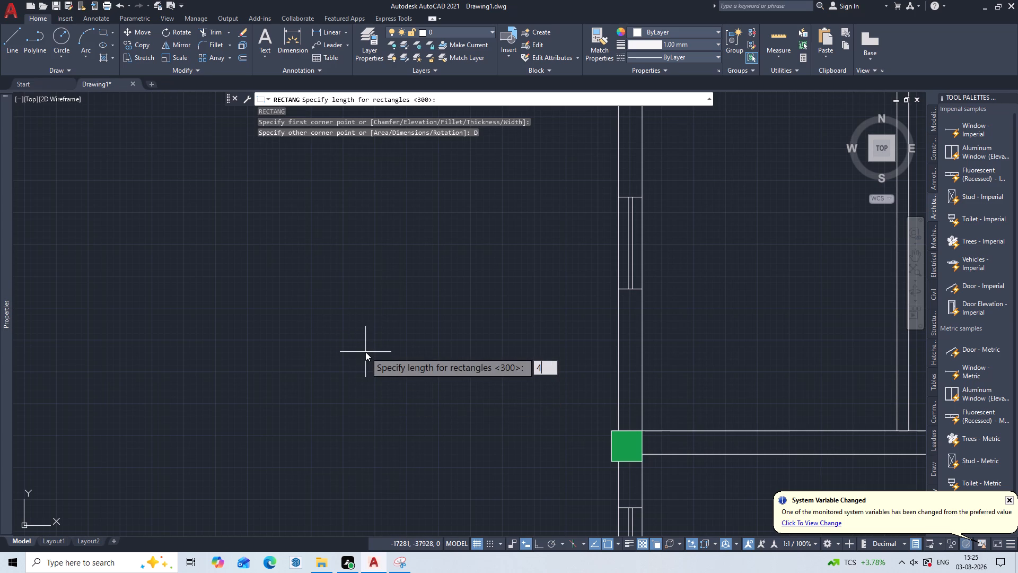
key("BackSpace")
type("300")
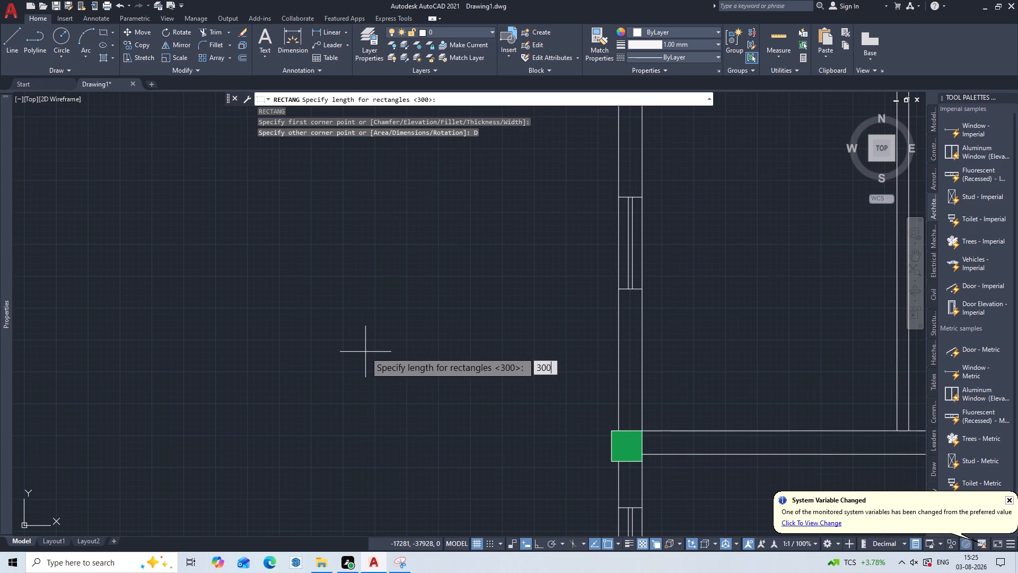
key("Return")
type("450")
key("Return")
left_click(365, 352)
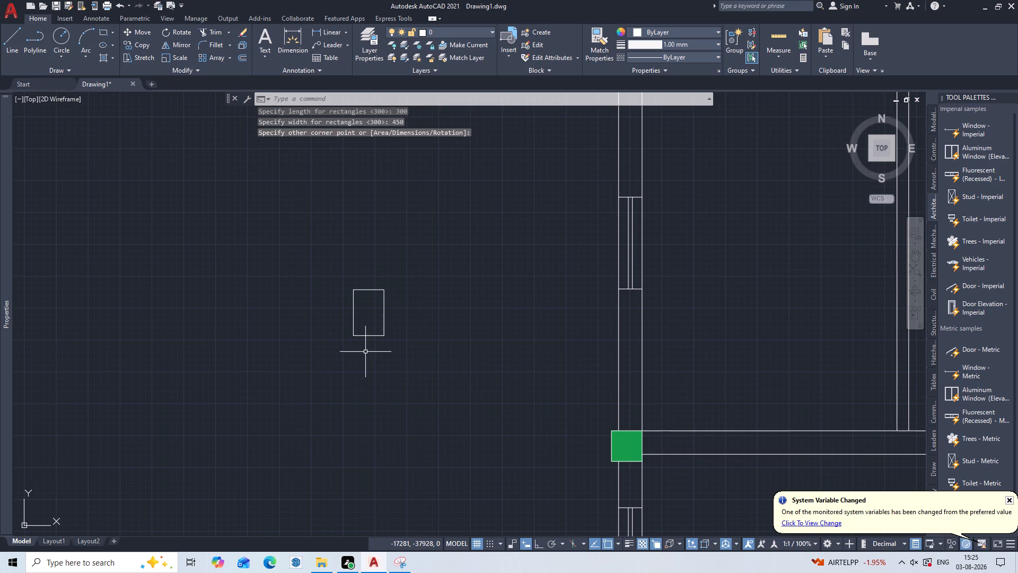
key("Escape")
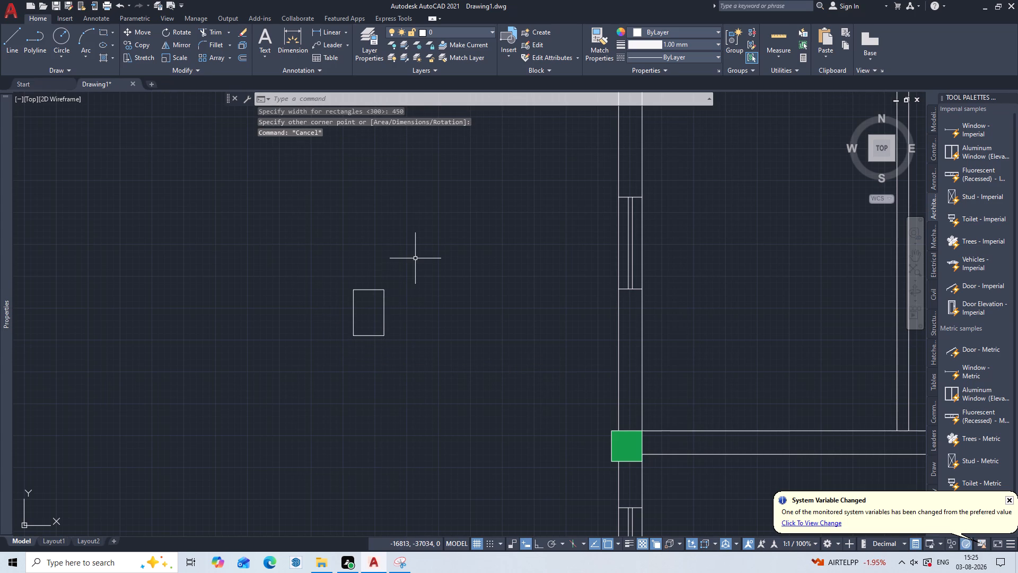
Hatch the 300 by 450 rectangle with the SOLID pattern in green 19,155,72.
key("h")
key("Return")
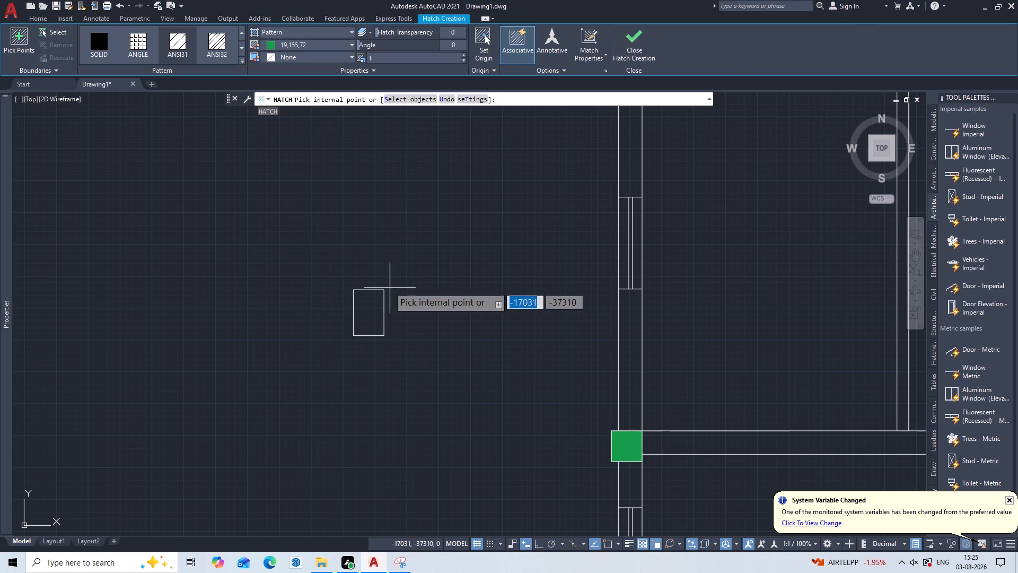
double_click(94, 47)
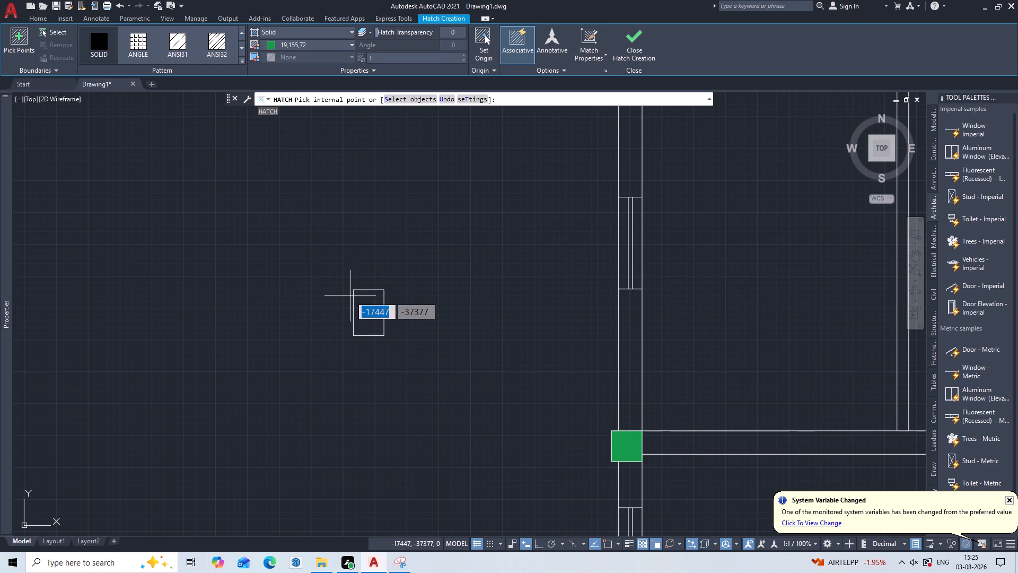
double_click(377, 315)
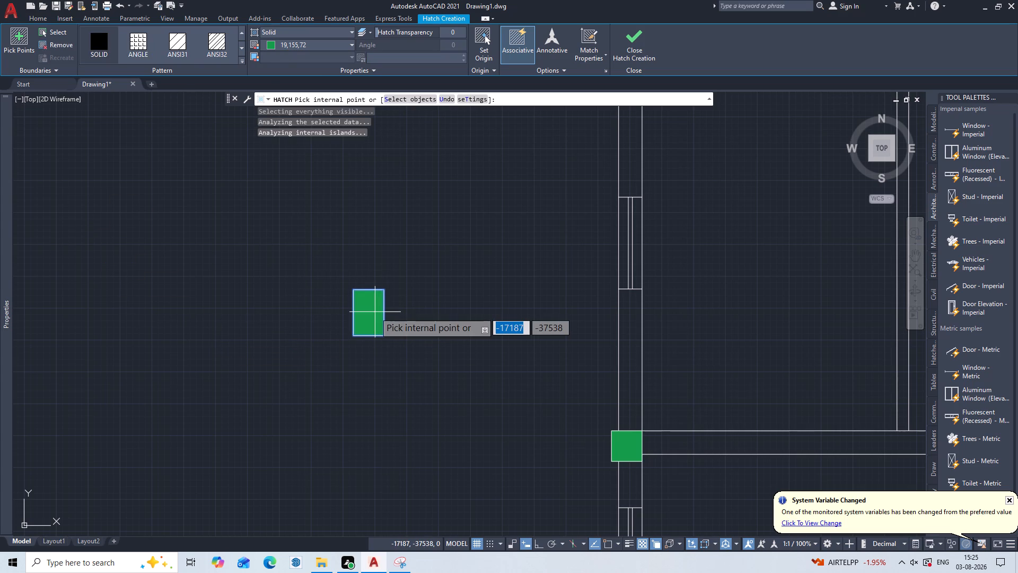
key("Return")
Group the 300 by 450 rectangle with its green hatch.
left_click_drag(427, 265, 406, 279)
left_click(286, 392)
key("g")
key("Return")
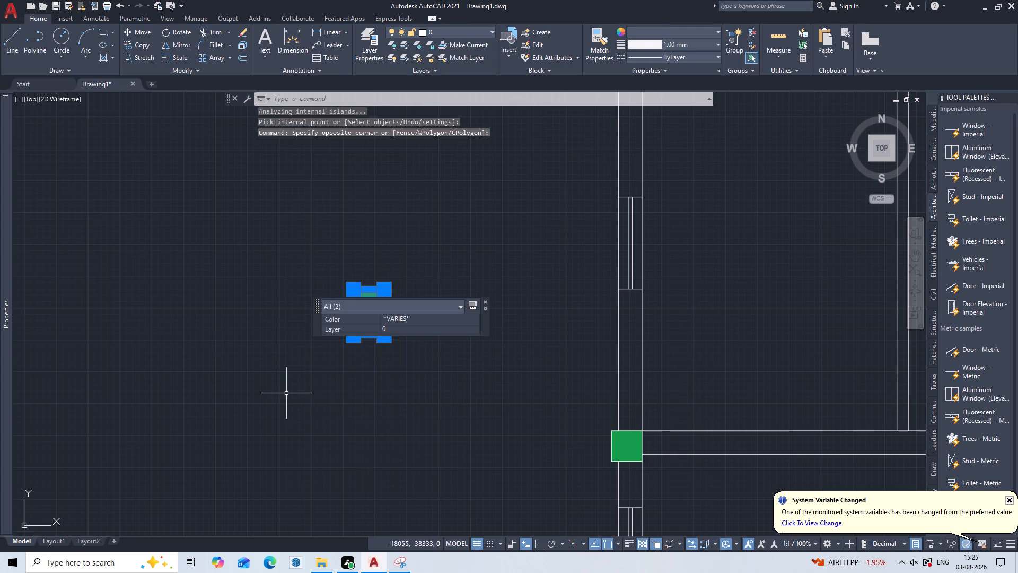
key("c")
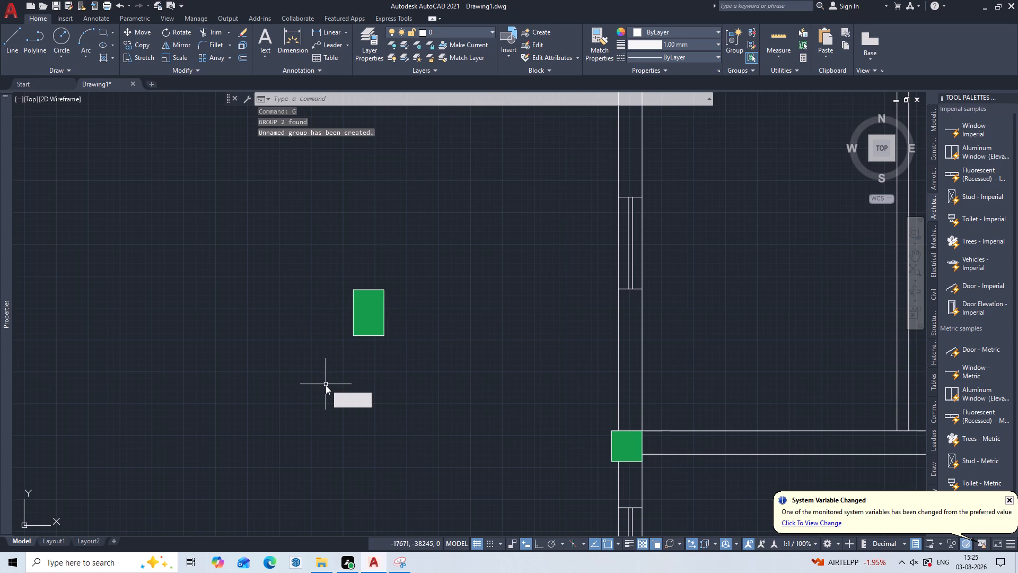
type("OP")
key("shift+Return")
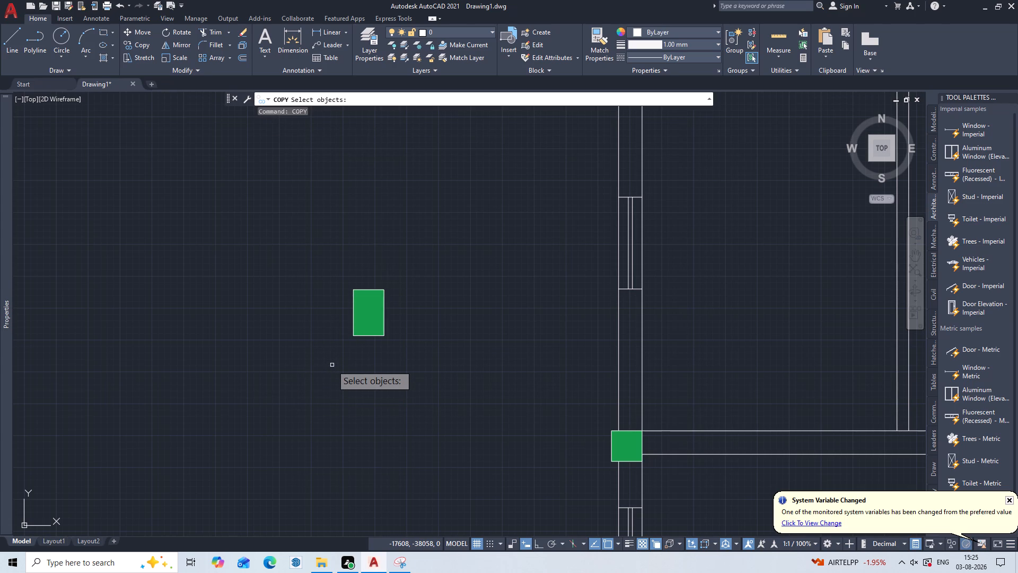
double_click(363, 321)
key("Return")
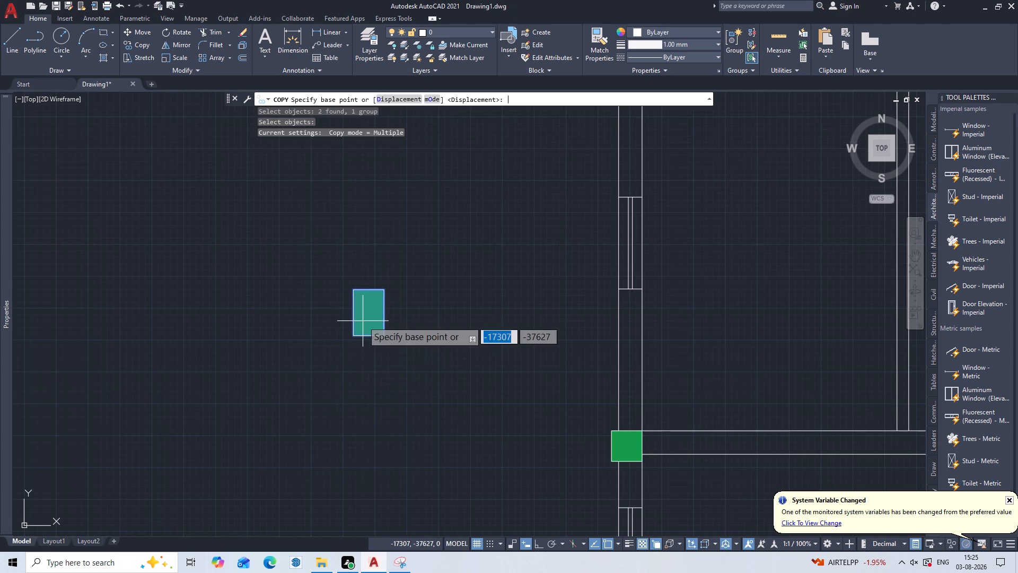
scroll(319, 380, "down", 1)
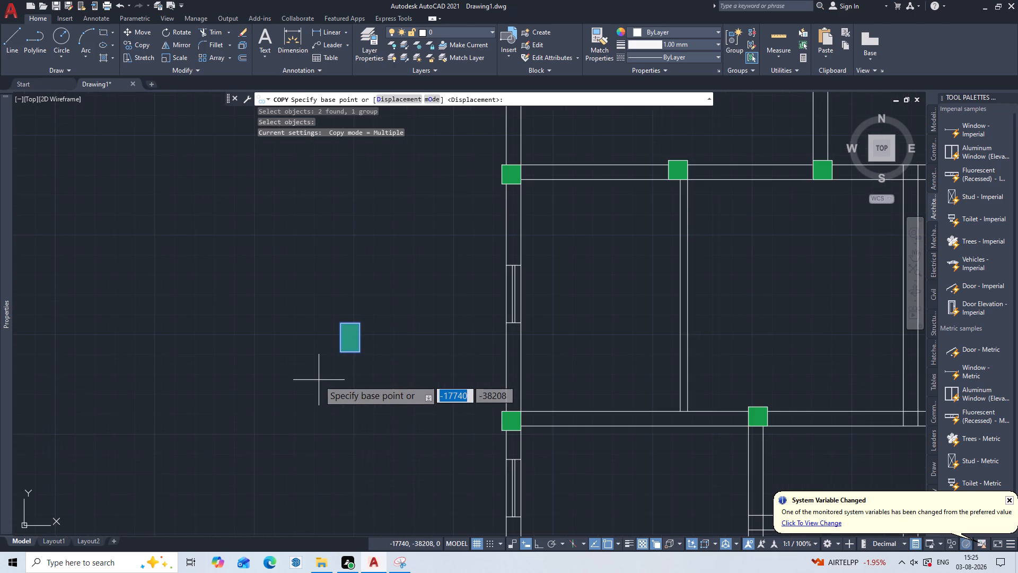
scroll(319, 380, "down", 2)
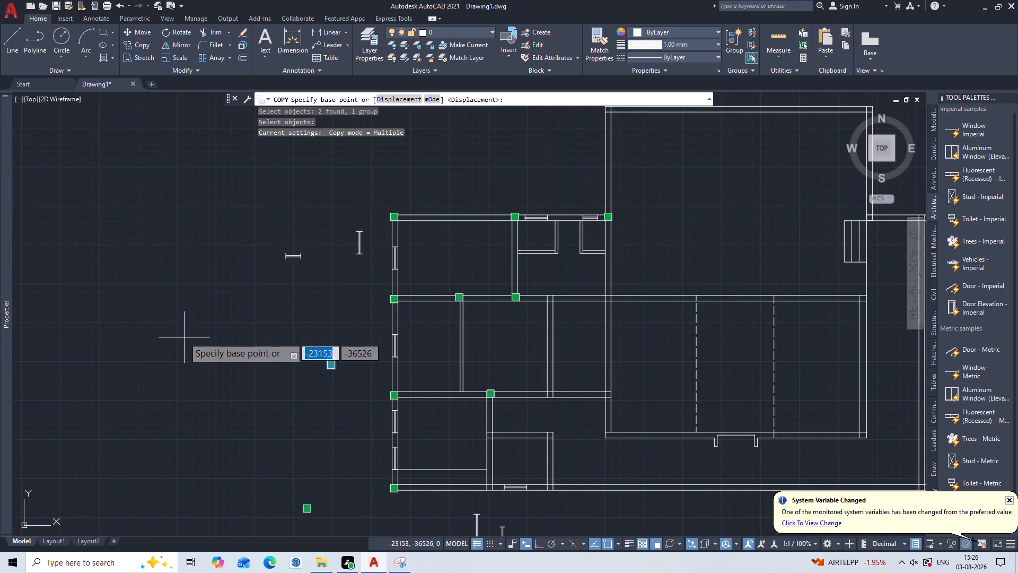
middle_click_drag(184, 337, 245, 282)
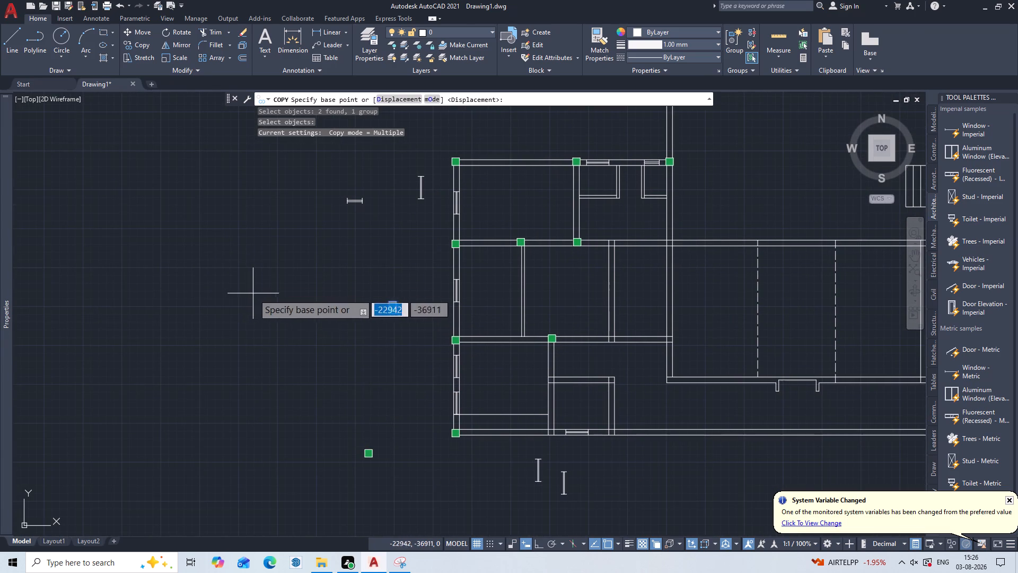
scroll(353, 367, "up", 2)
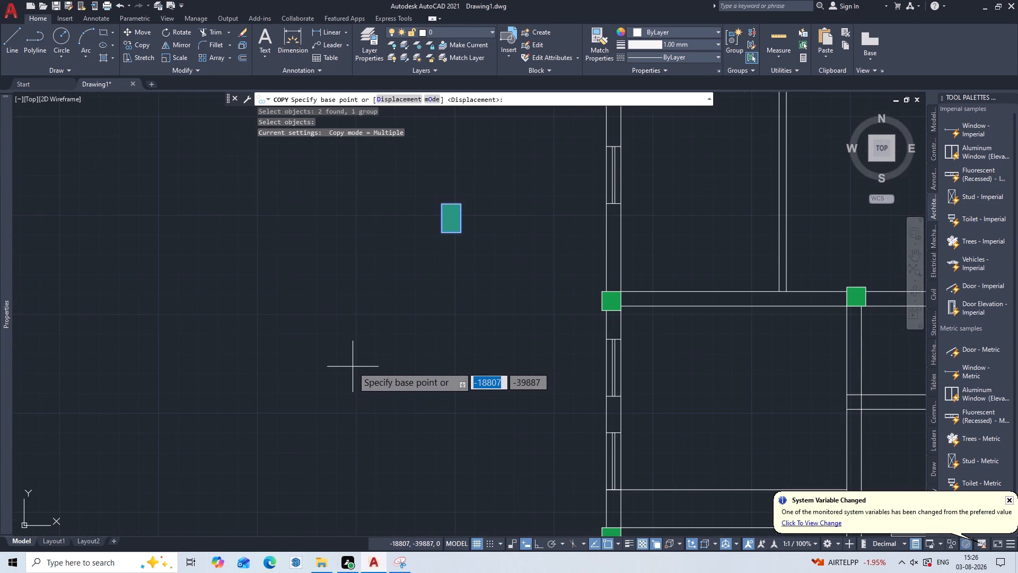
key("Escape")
Turn Ortho mode on while trying to rotate the 300 by 450 column about its bottom-right corner.
key("r")
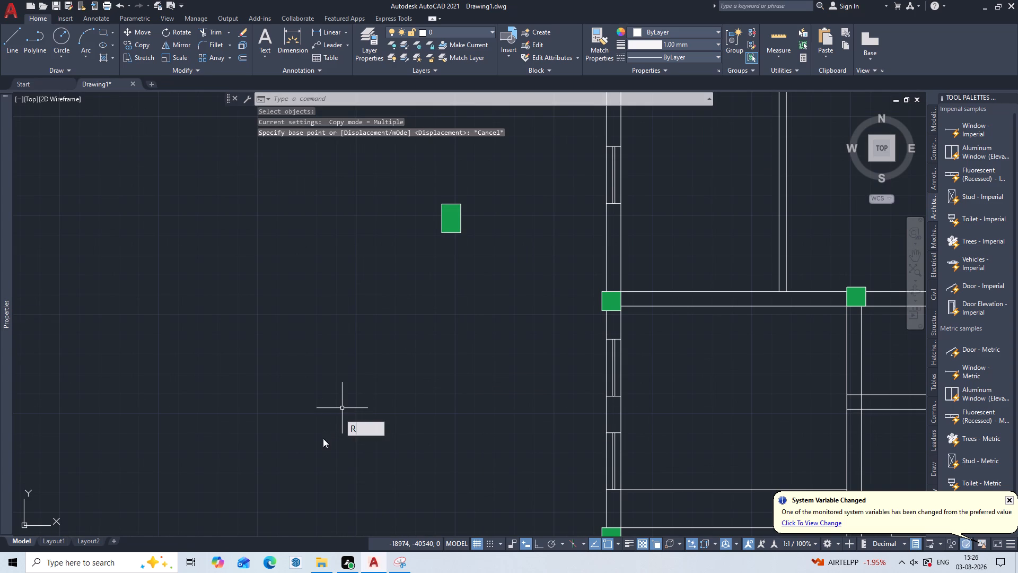
key("o")
key("Return")
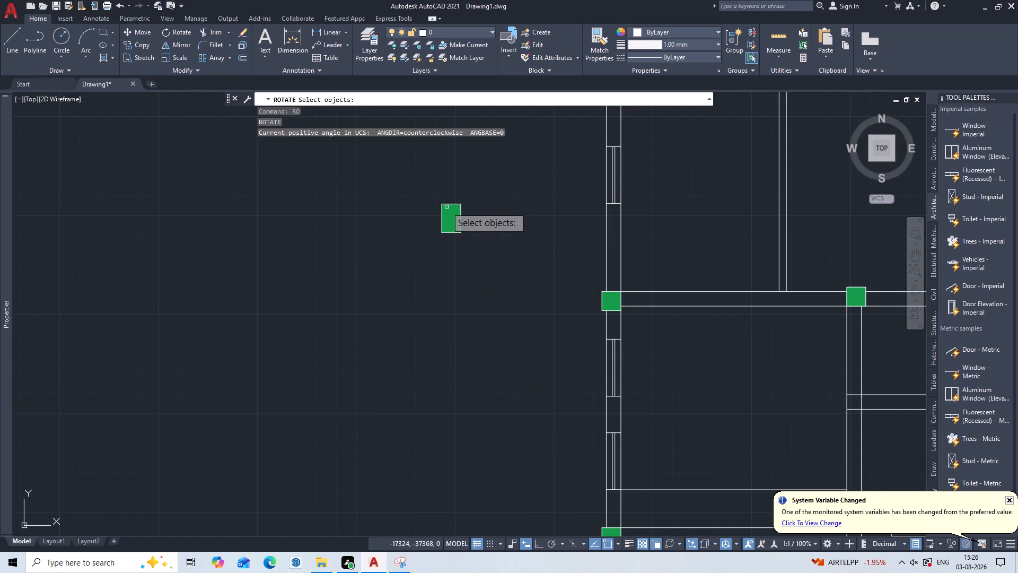
left_click(447, 209)
key("Return")
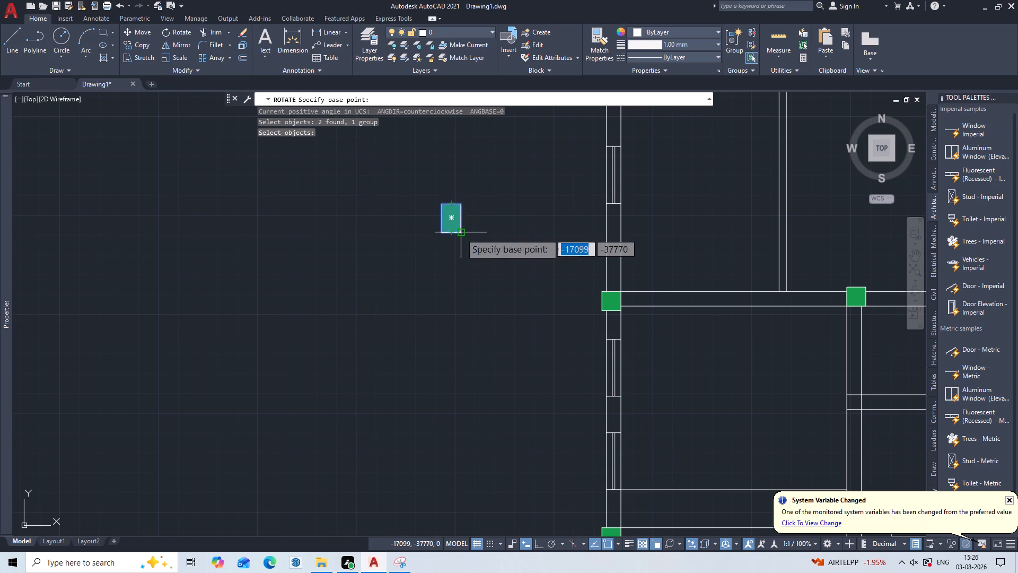
double_click(461, 233)
key("F8")
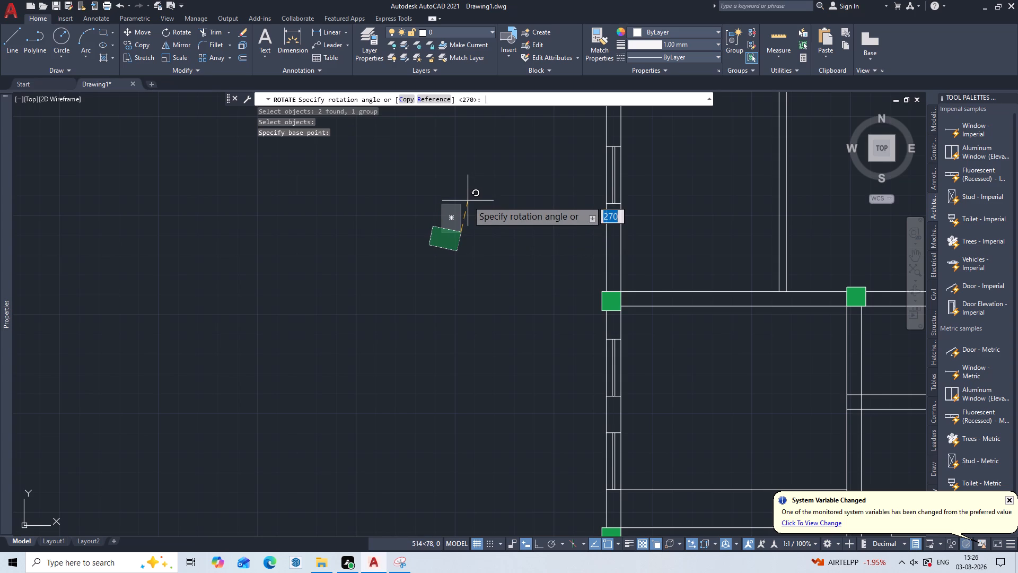
double_click(468, 201)
key("Escape")
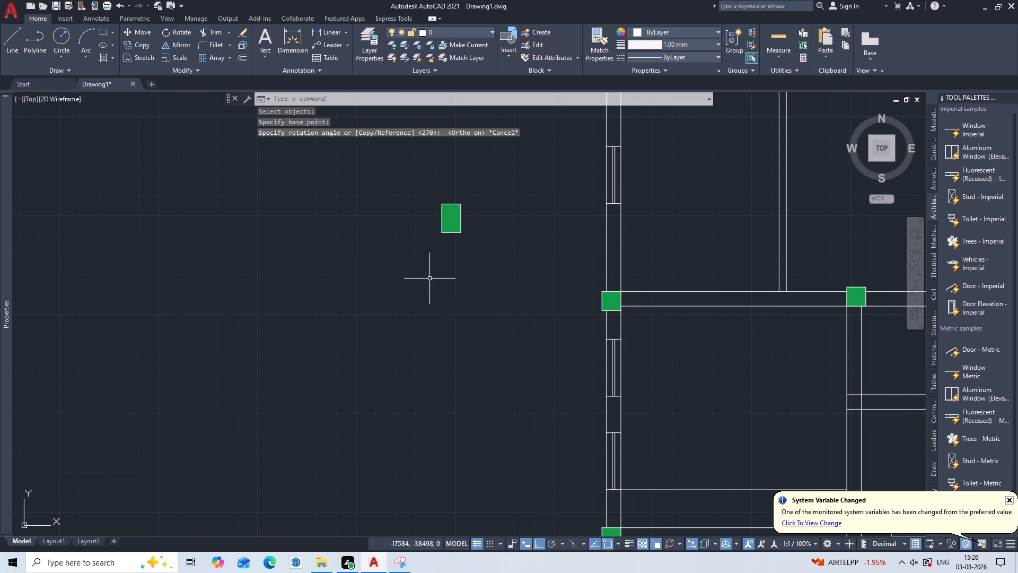
Rotate the spare 300 by 450 column 90 degrees counterclockwise about its bottom-right corner so its long side is horizontal.
type("RO")
key("Return")
left_click(453, 222)
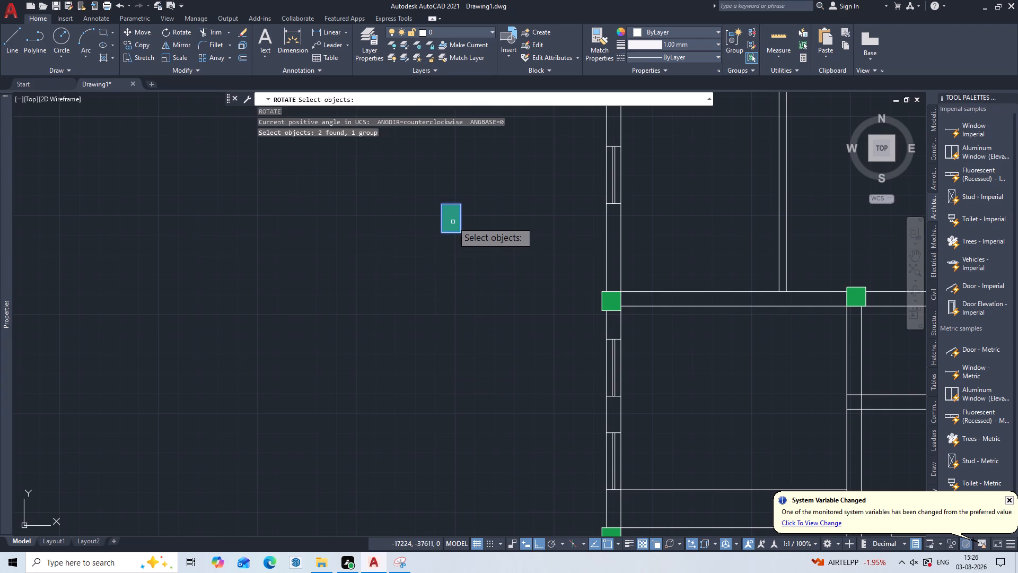
key("Return")
double_click(460, 229)
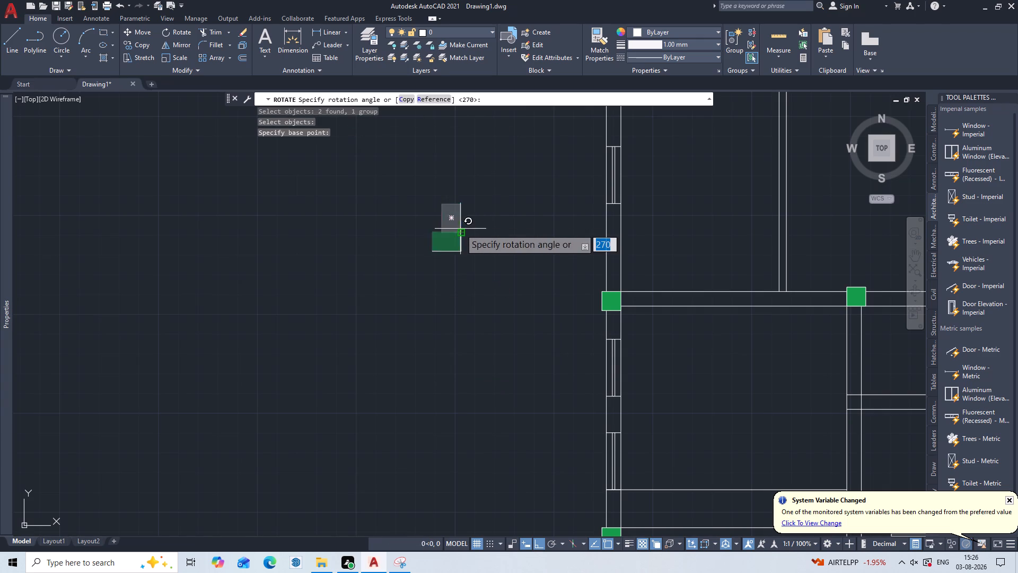
double_click(477, 201)
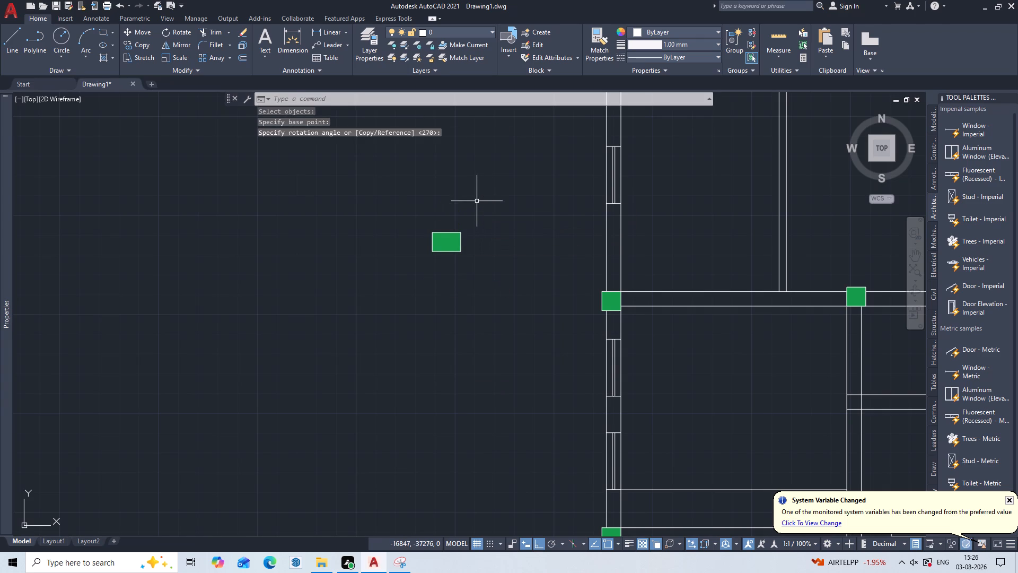
left_click(477, 201)
key("Escape")
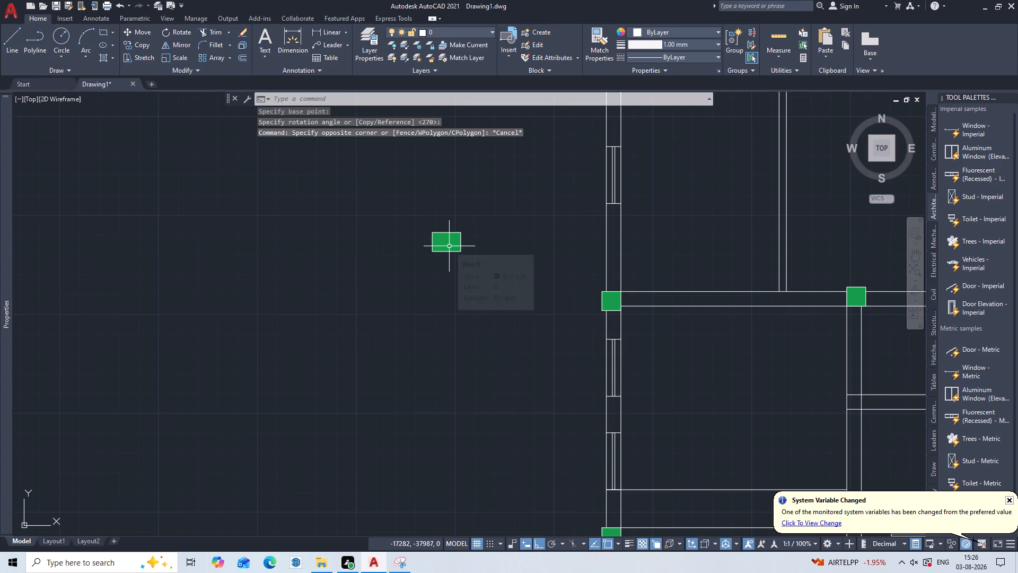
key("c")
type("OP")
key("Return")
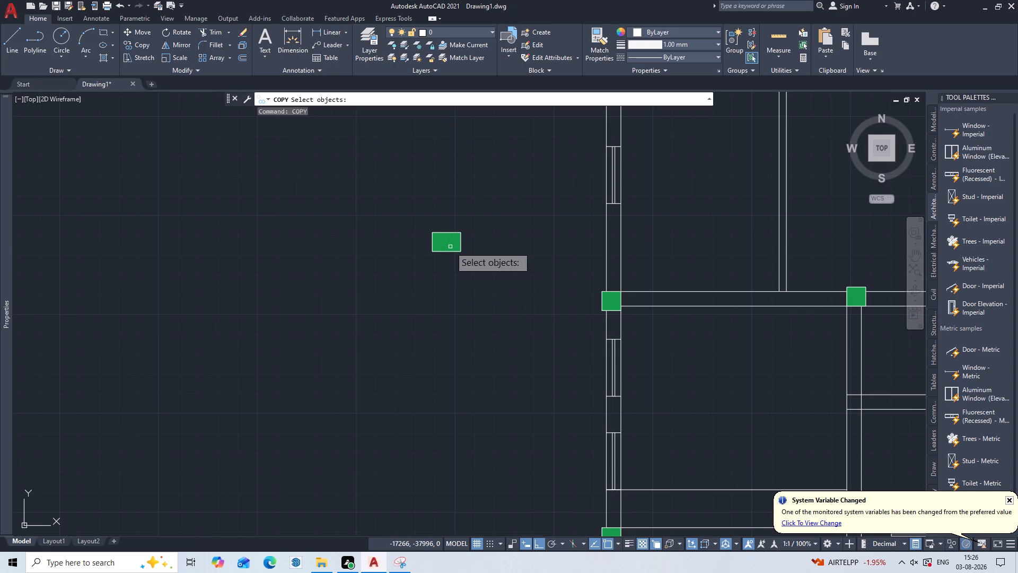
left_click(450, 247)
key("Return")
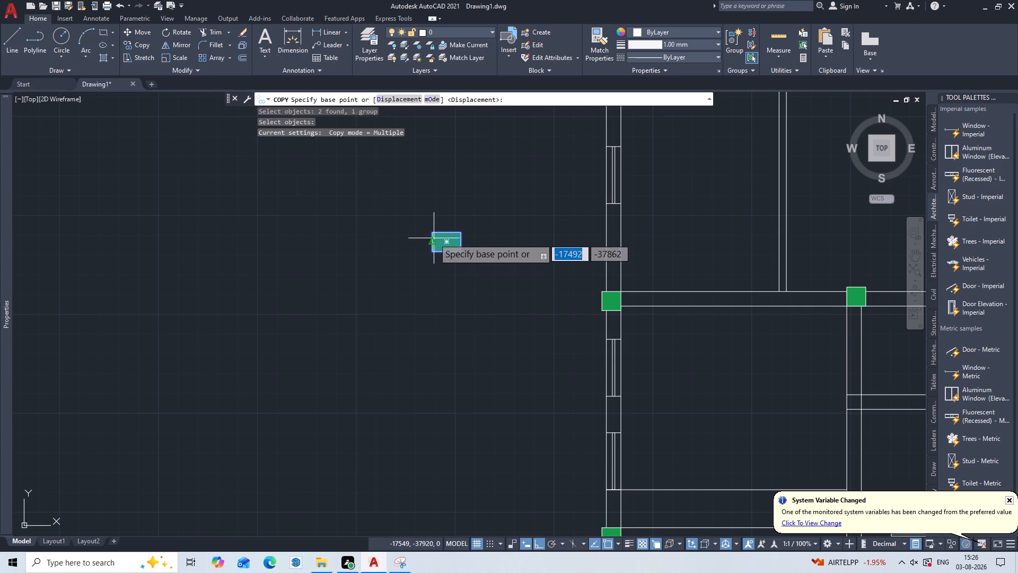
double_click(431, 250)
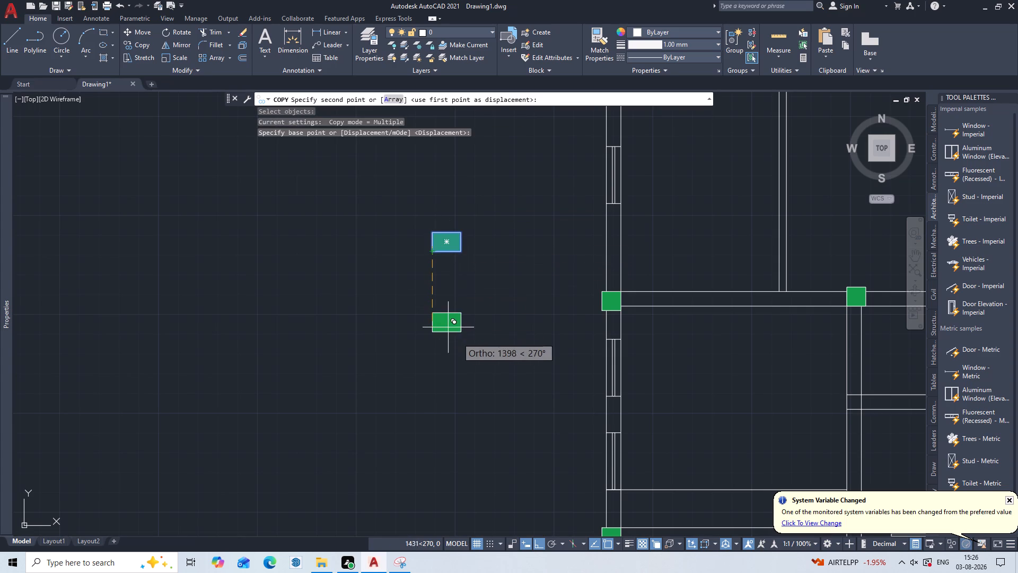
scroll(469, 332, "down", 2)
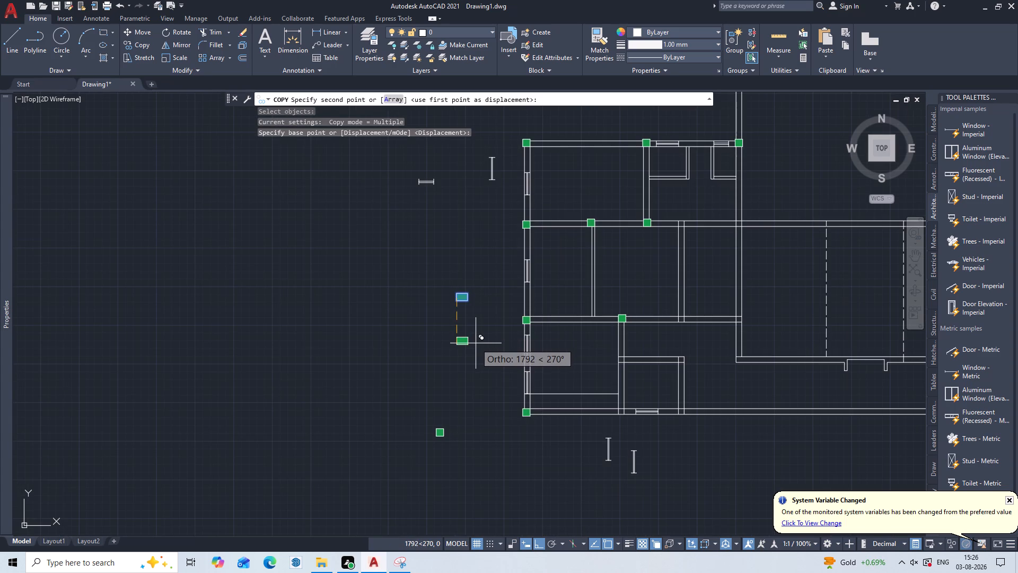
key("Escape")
Copy the horizontal 300 by 450 column by its bottom-left corner onto the middle horizontal wall's junction with the vertical partition right of the 300 by 300 column.
scroll(469, 292, "up", 3)
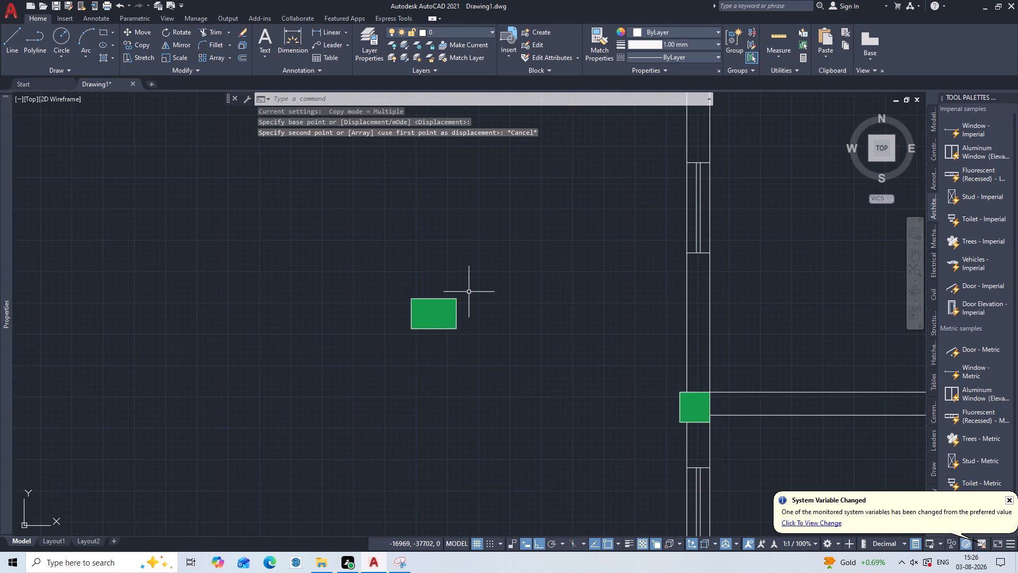
scroll(455, 294, "up", 2)
type("COP")
key("Return")
double_click(431, 338)
key("Return")
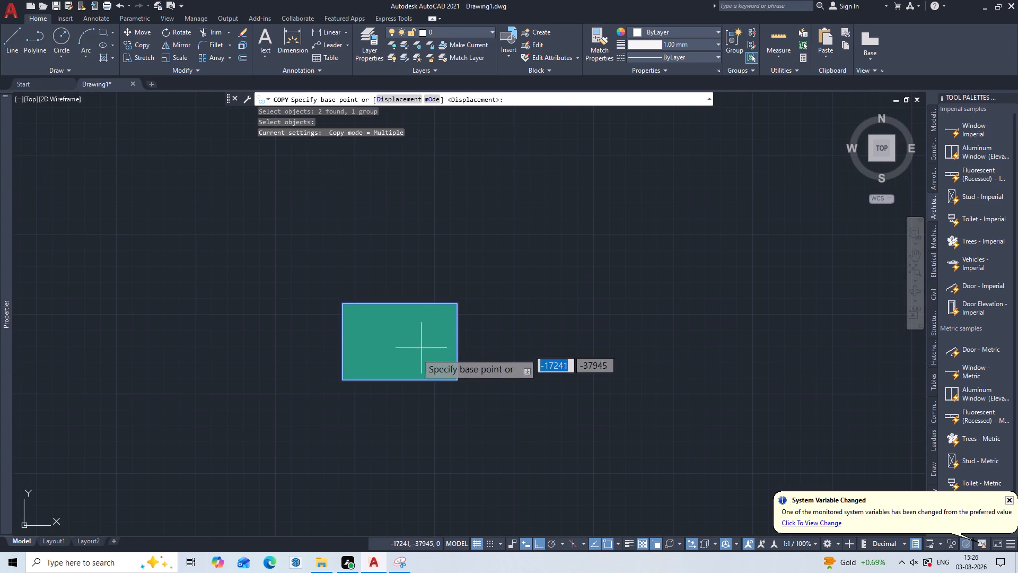
left_click(340, 383)
scroll(433, 370, "down", 3)
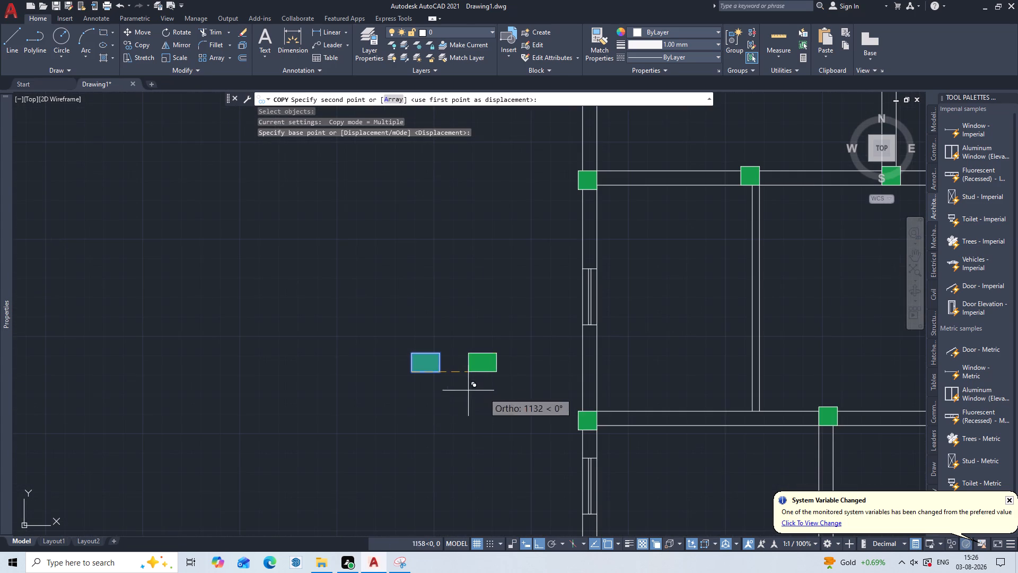
scroll(558, 395, "down", 3)
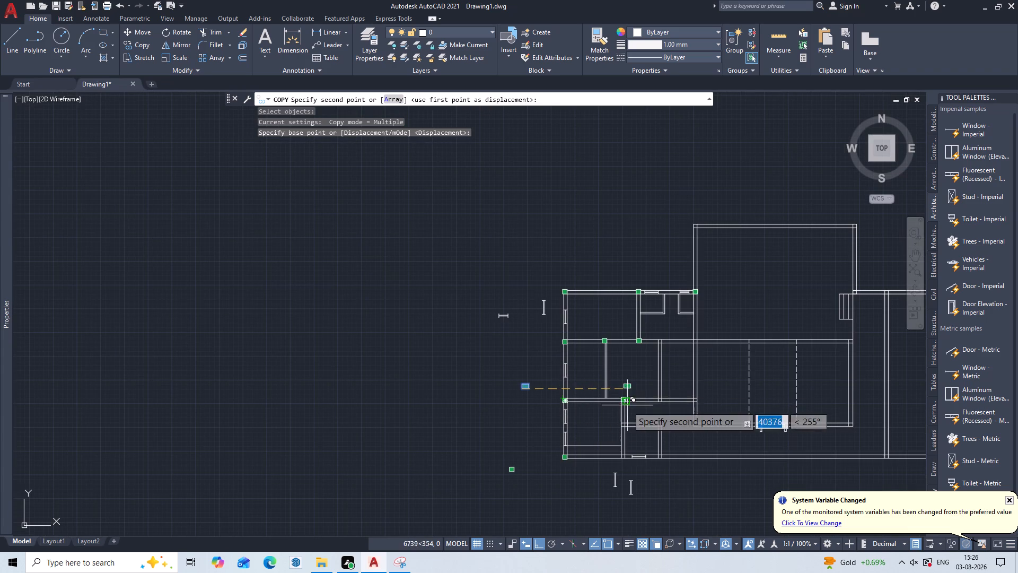
scroll(657, 408, "up", 4)
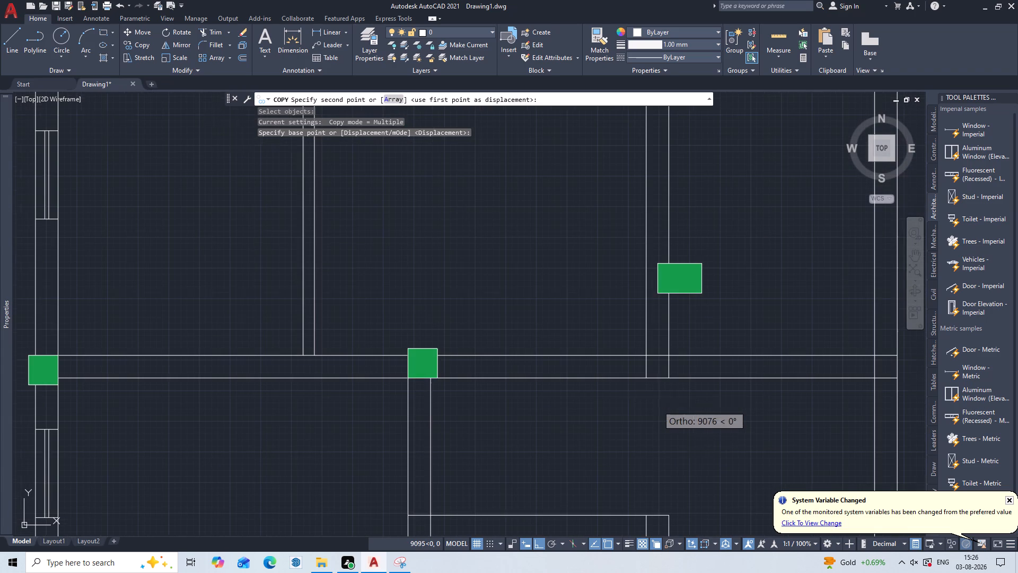
left_click(648, 383)
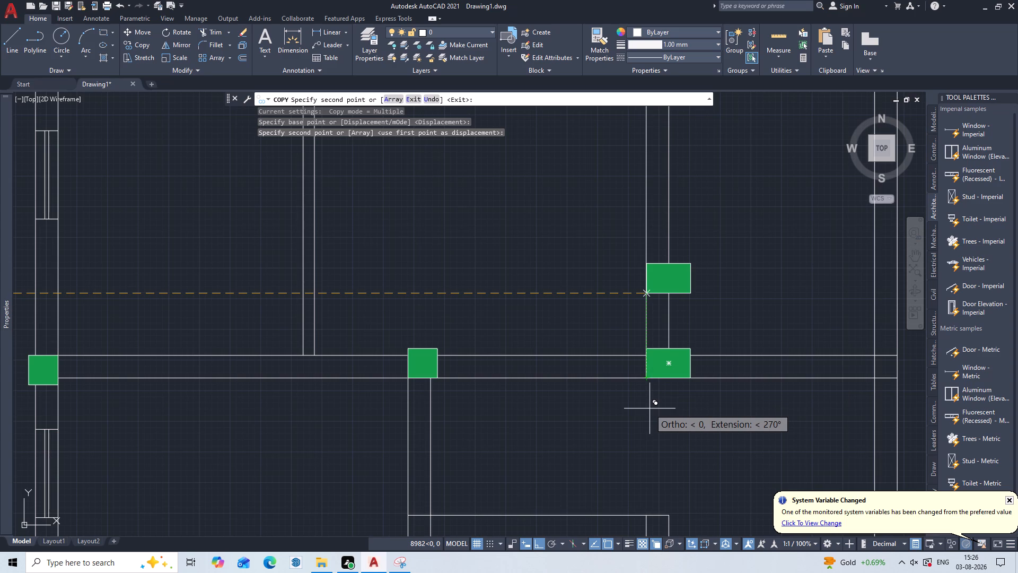
key("Escape")
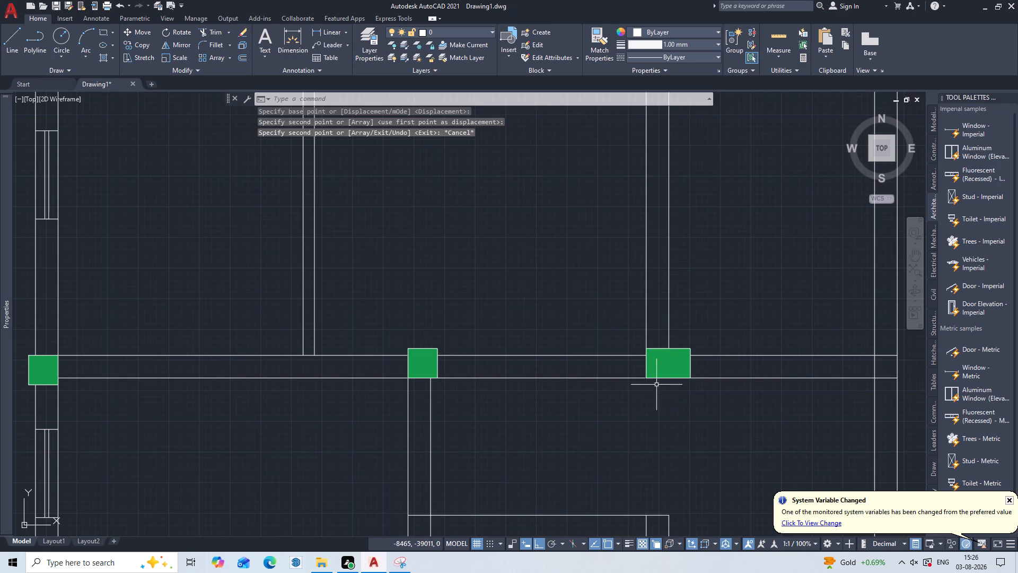
Copy the plan's bottom-left 300 by 300 column by its top-right corner to the bottom exterior wall's first interior wall junction.
scroll(656, 385, "down", 3)
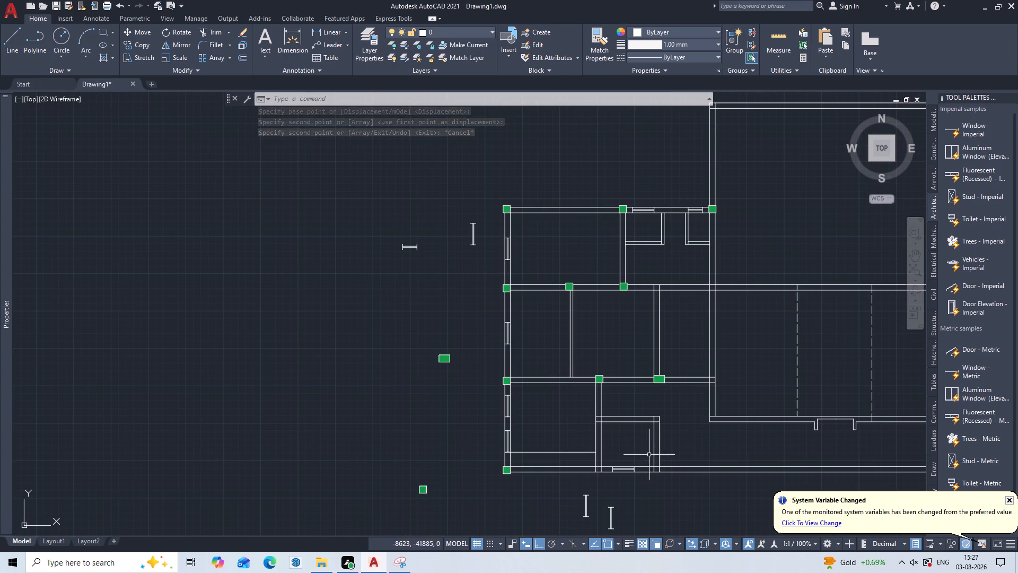
middle_click_drag(635, 461, 567, 359)
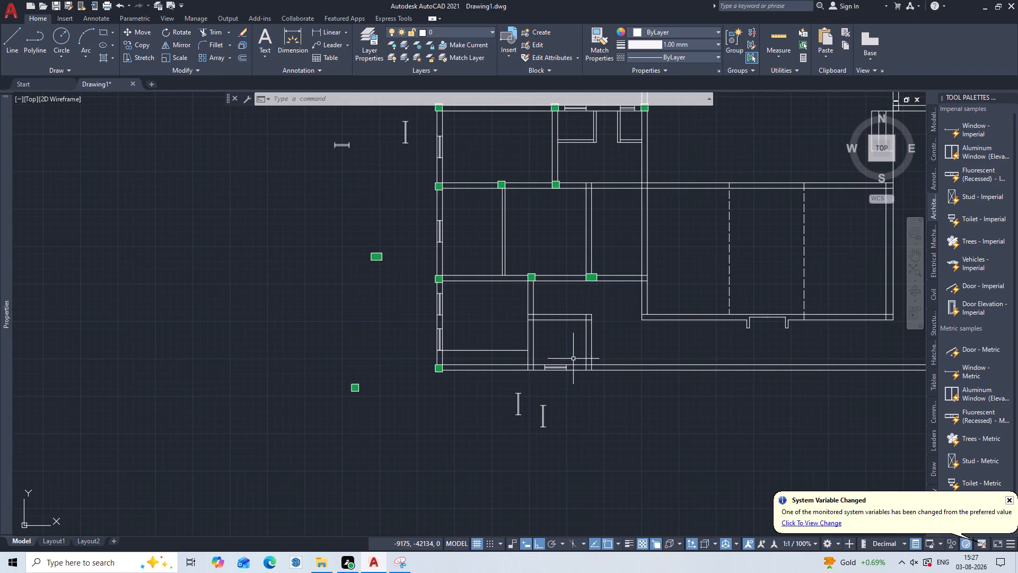
scroll(514, 361, "up", 2)
middle_click_drag(514, 361, 459, 379)
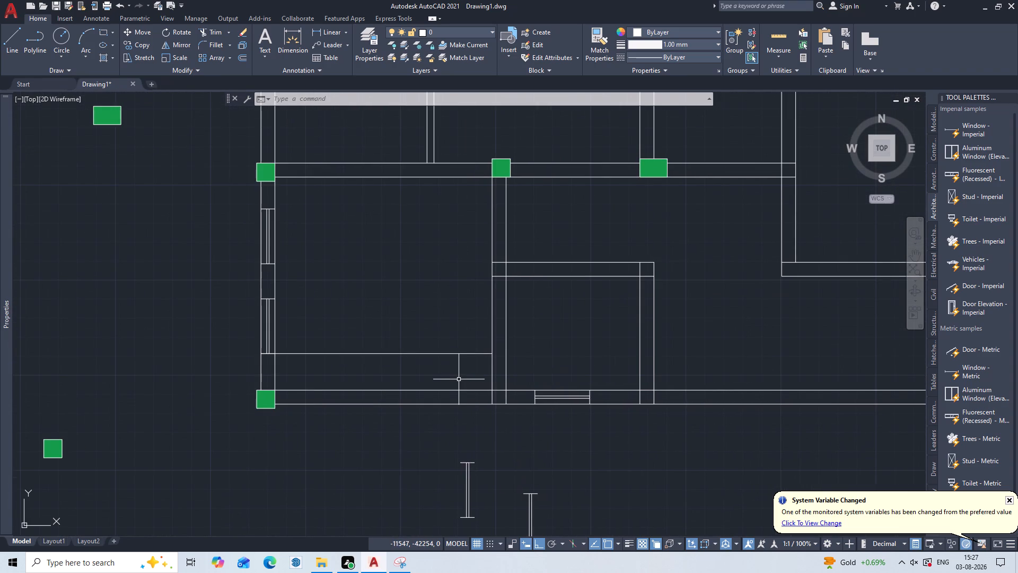
key("c")
type("OP")
key("Return")
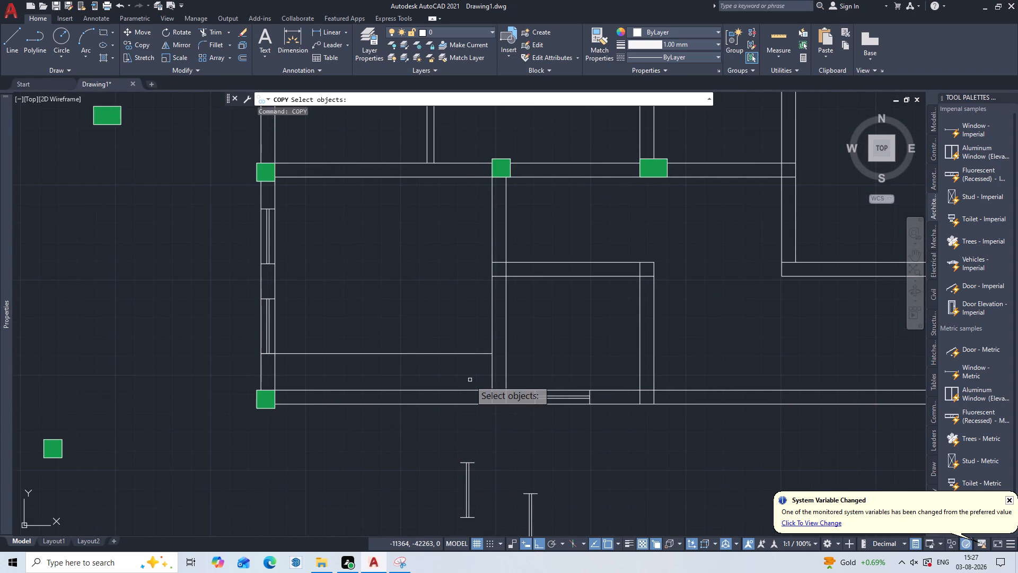
triple_click(258, 409)
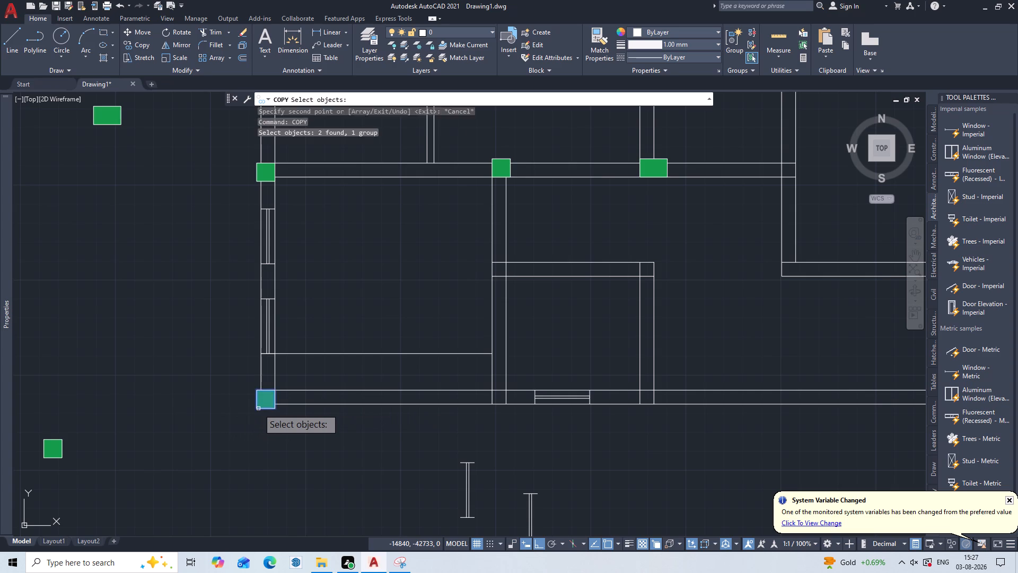
key("Return")
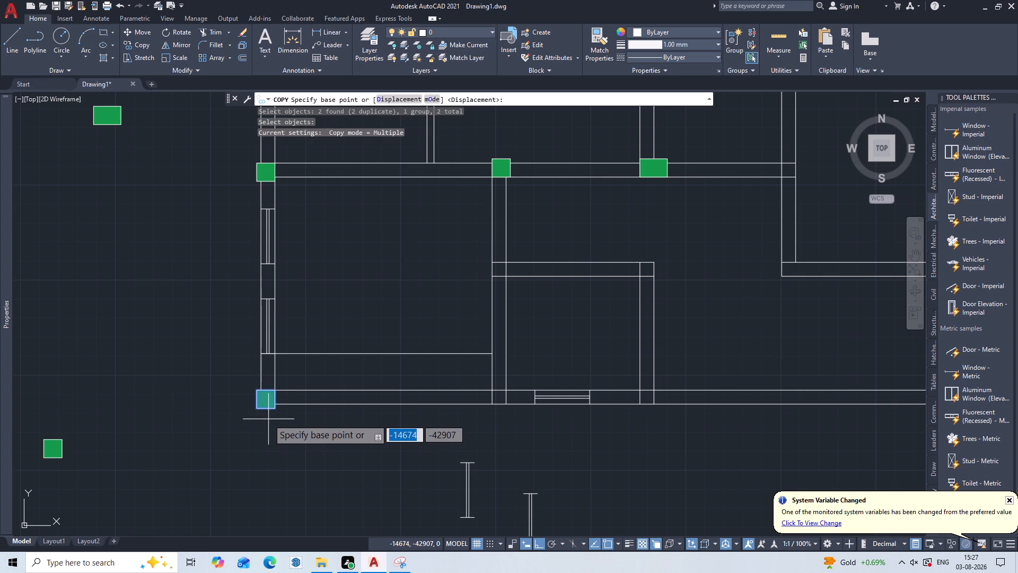
double_click(276, 389)
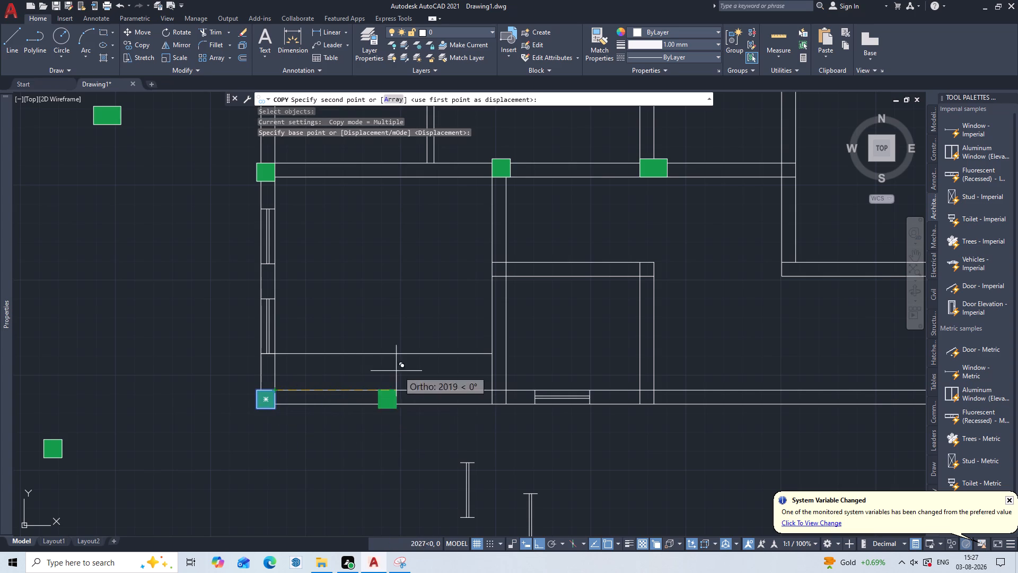
scroll(513, 376, "up", 2)
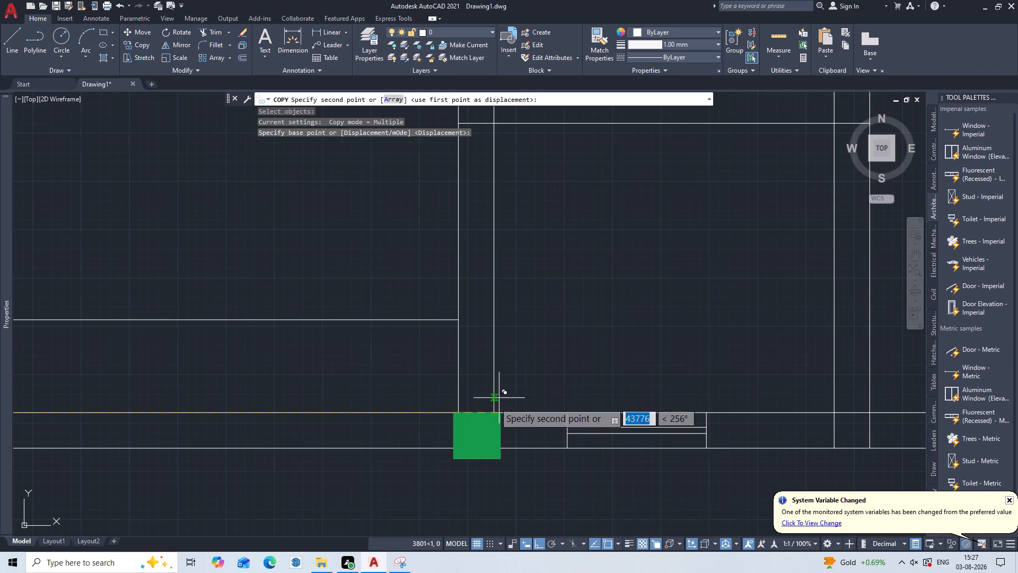
double_click(491, 414)
Place another 300 by 300 column copy where the small room's right wall meets the bottom exterior wall.
scroll(604, 351, "down", 2)
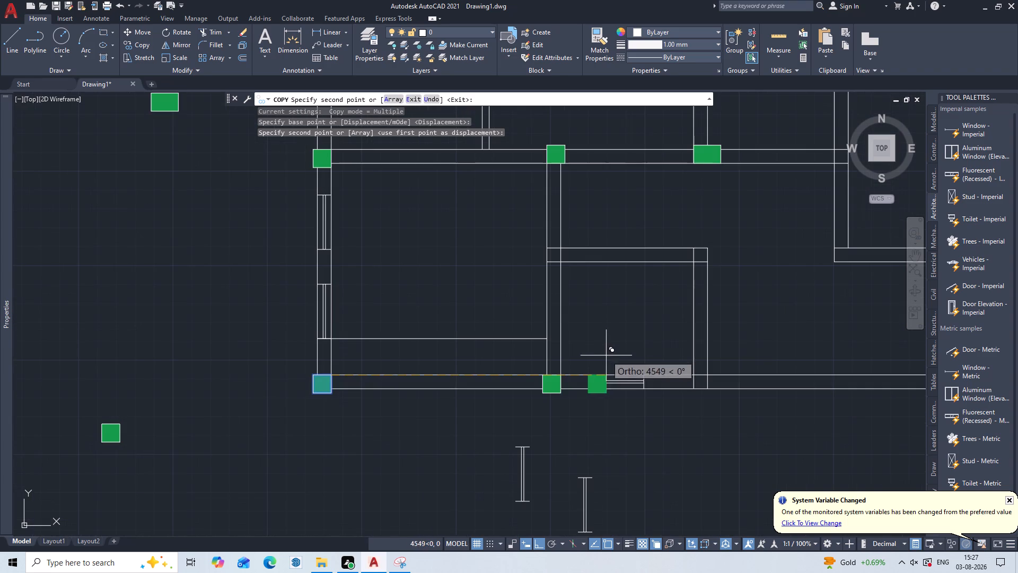
middle_click_drag(660, 432, 560, 439)
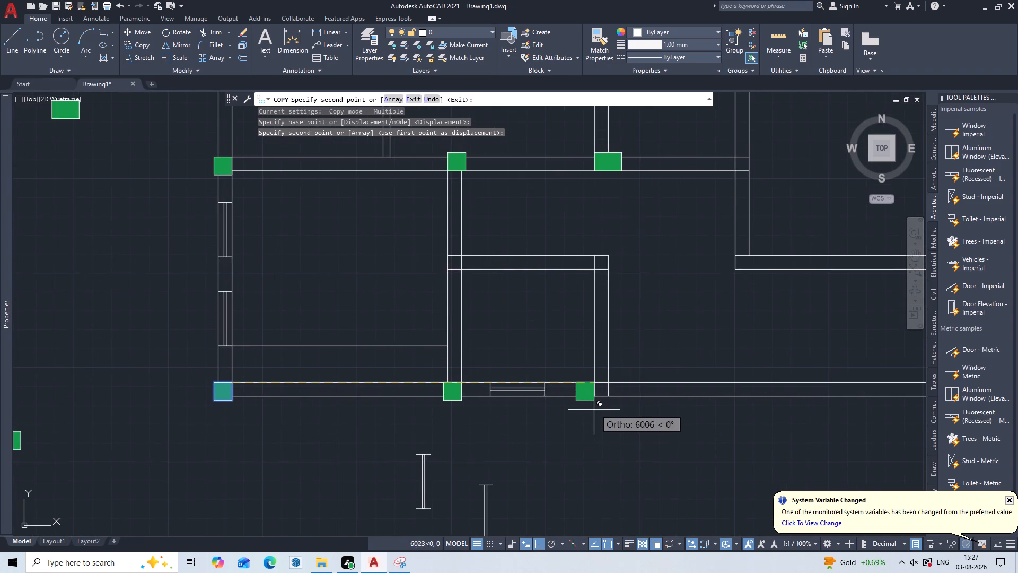
scroll(596, 405, "up", 2)
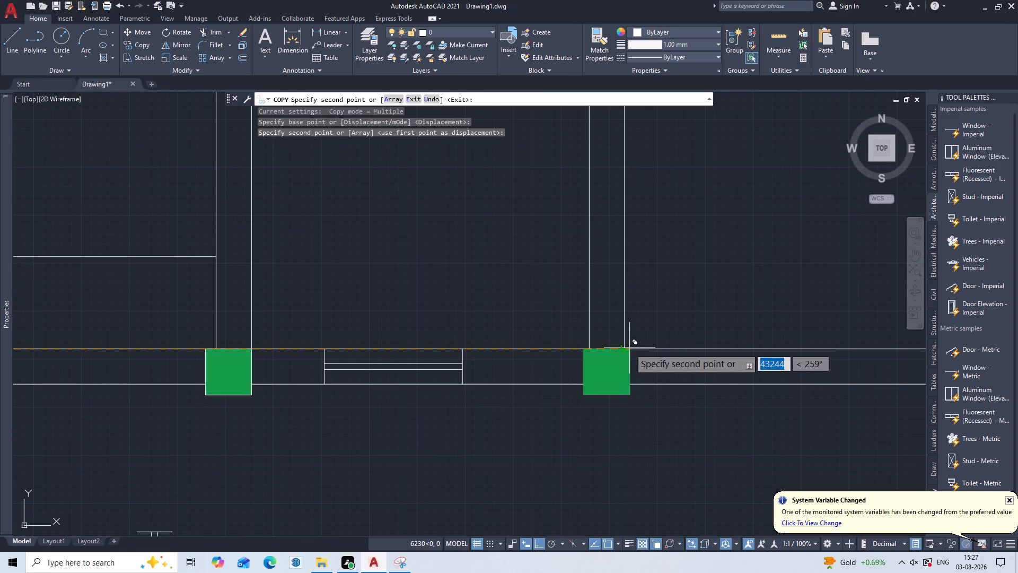
left_click(624, 350)
scroll(716, 319, "down", 3)
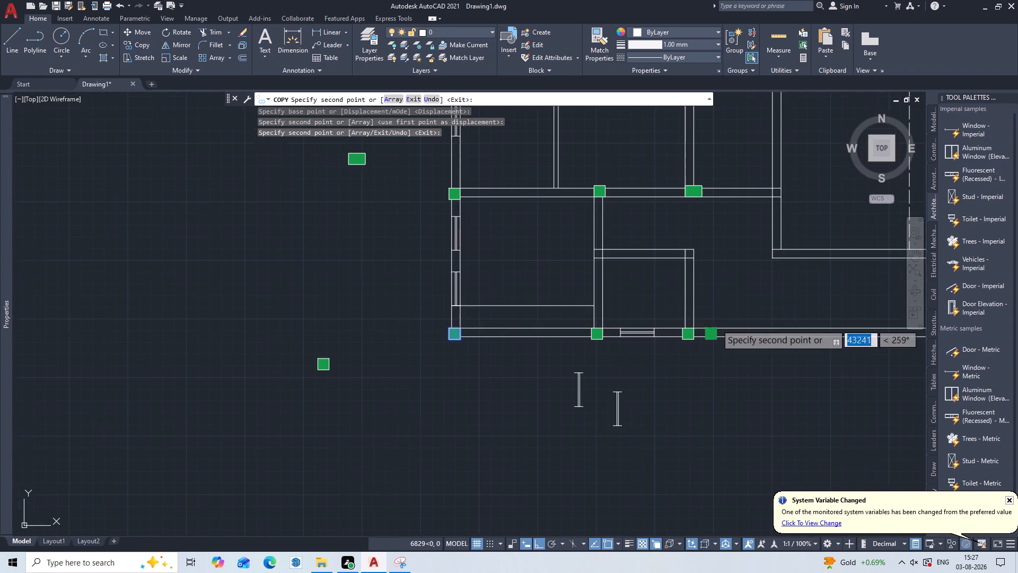
middle_click_drag(715, 326, 564, 362)
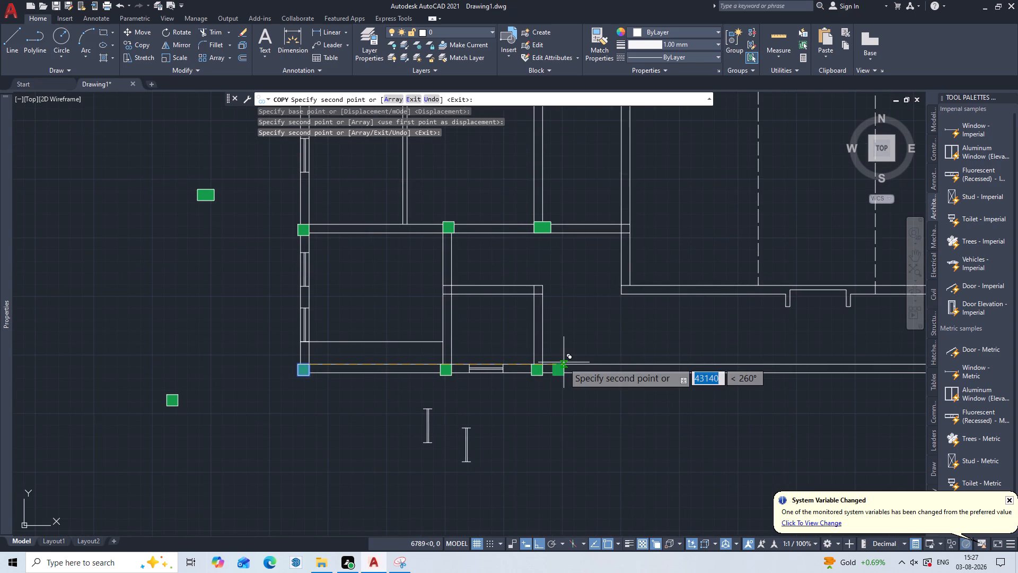
key("Escape")
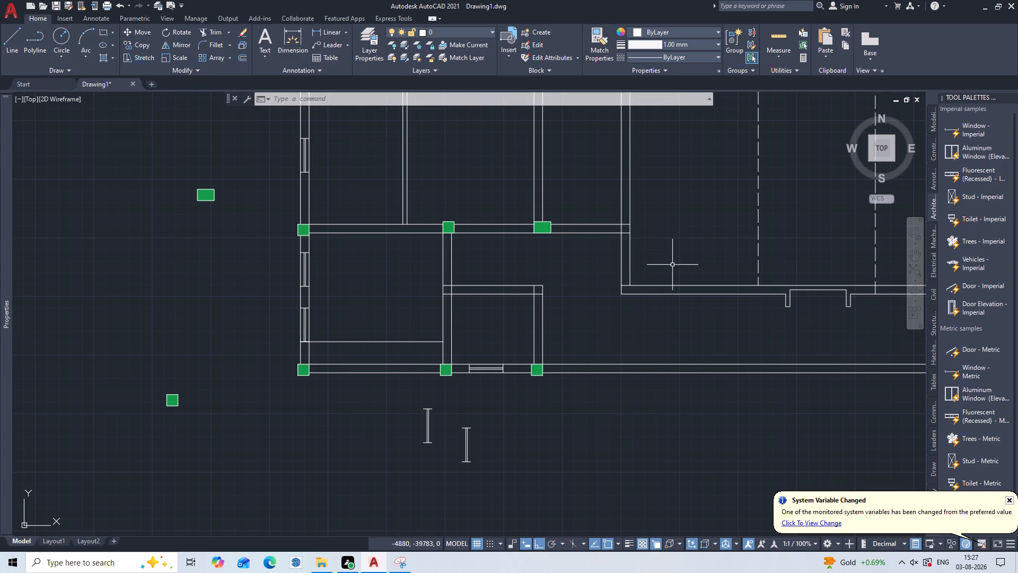
Rotate the spare 300 by 450 column 90 degrees counterclockwise about its top-right corner so its long side is vertical.
middle_click_drag(354, 319, 360, 320)
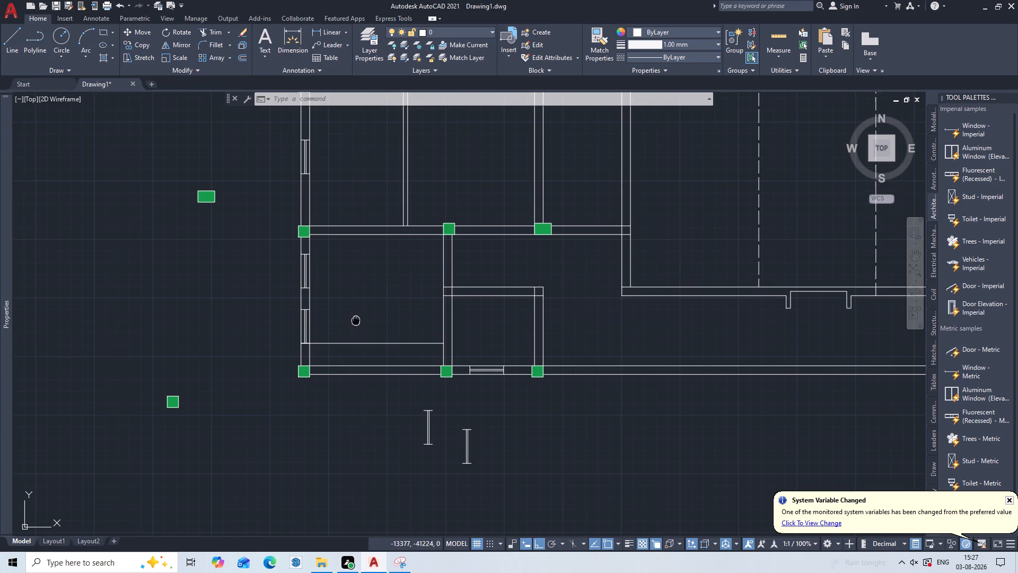
middle_click_drag(360, 320, 494, 350)
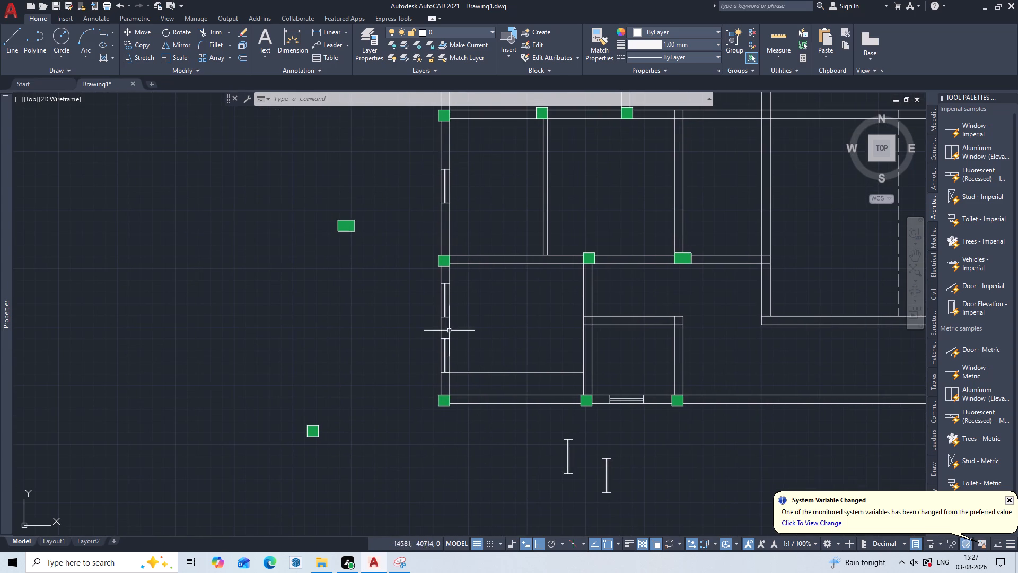
scroll(374, 245, "up", 3)
middle_click_drag(346, 221, 352, 226)
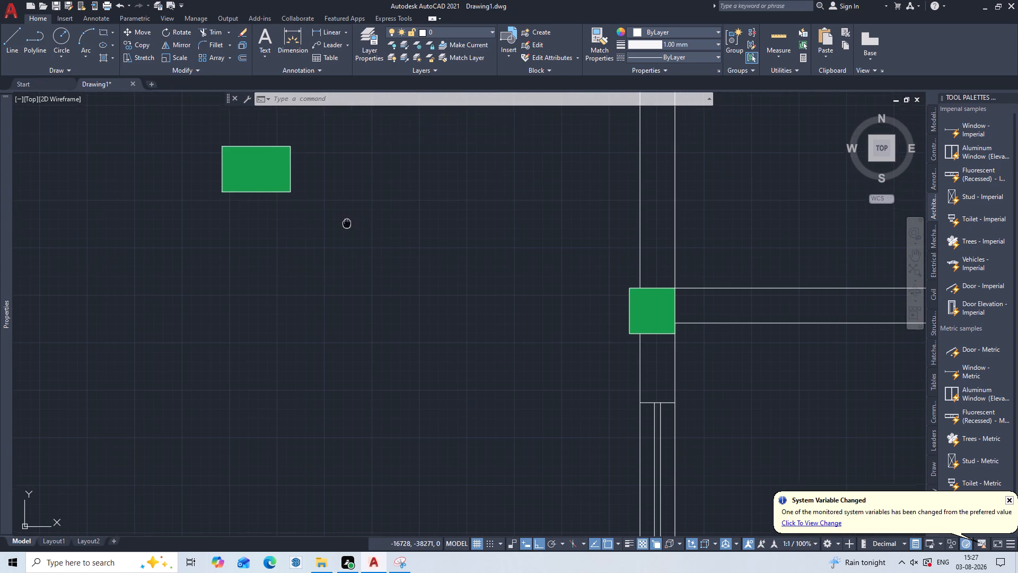
middle_click_drag(352, 226, 438, 370)
type("RO")
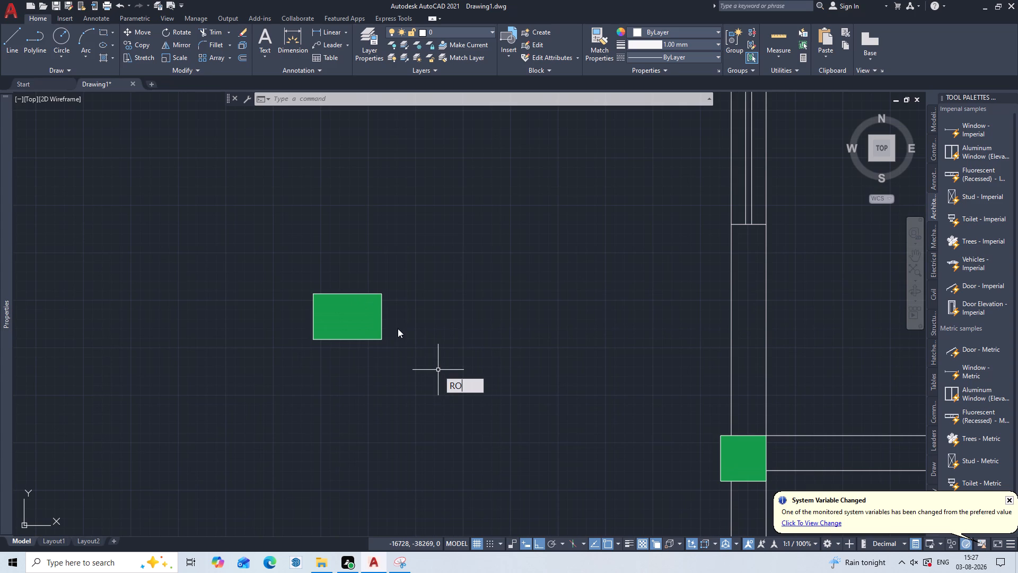
key("Return")
triple_click(382, 309)
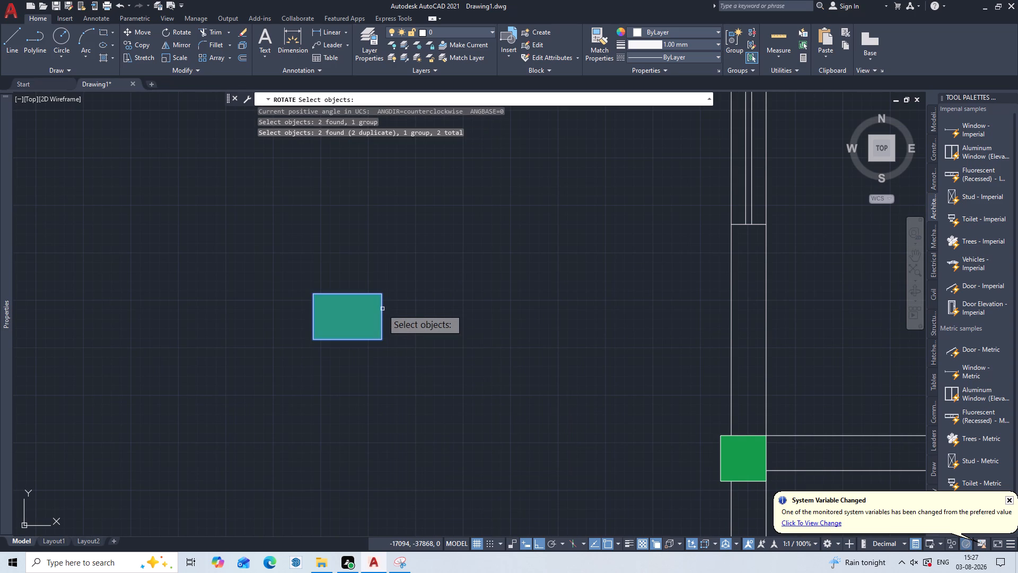
key("Return")
left_click(377, 294)
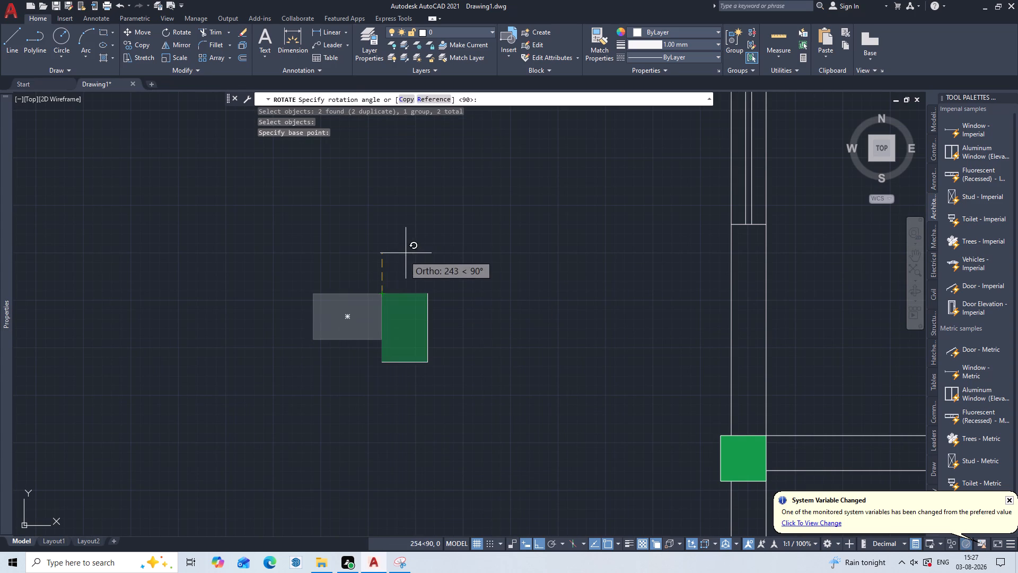
left_click(408, 249)
key("Escape")
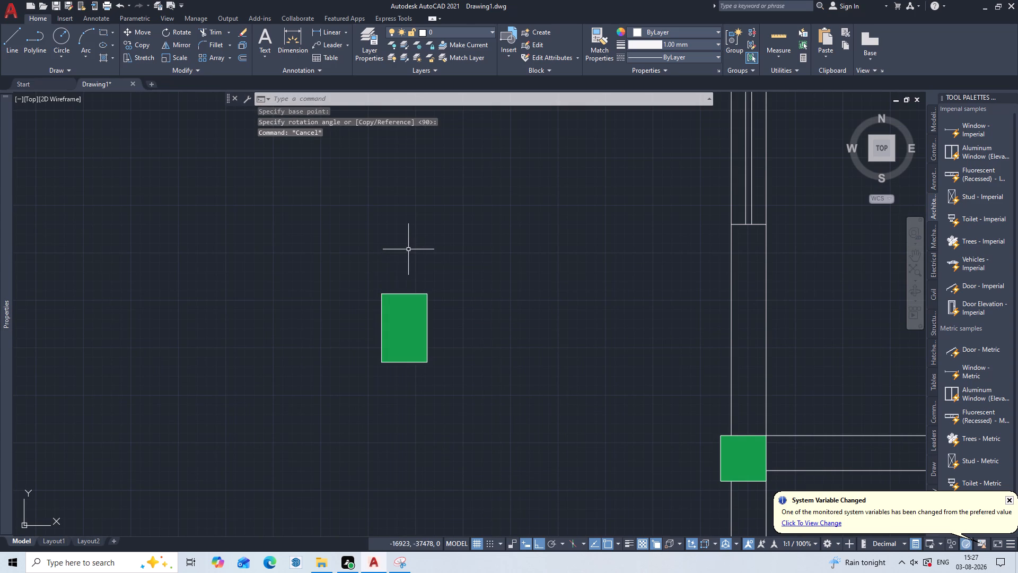
Copy the vertical 300 by 450 column by its bottom-left corner onto the bottom-left outer wall corner of the large room with dashed lines.
type("COP")
key("Return")
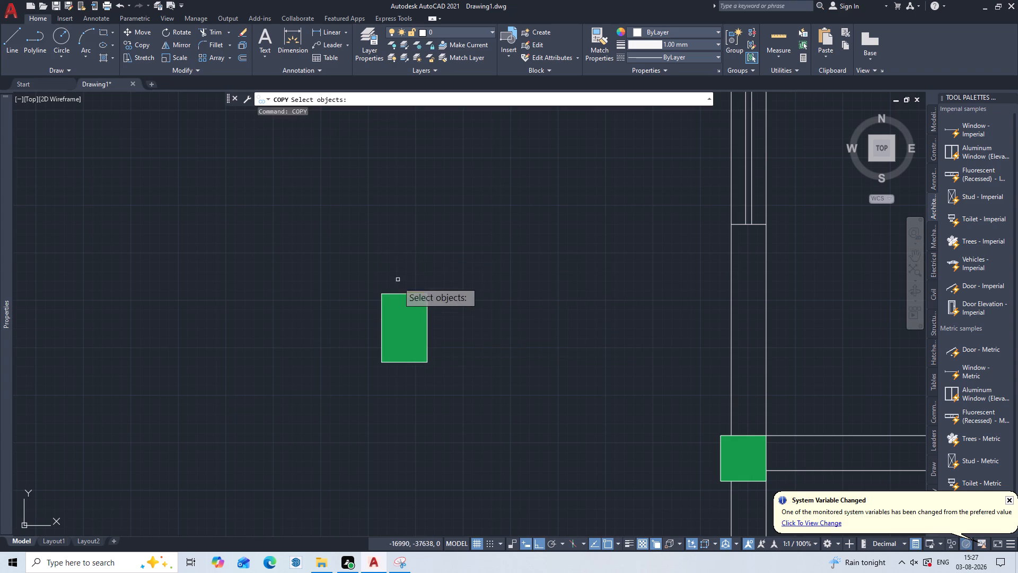
left_click(410, 315)
key("Return")
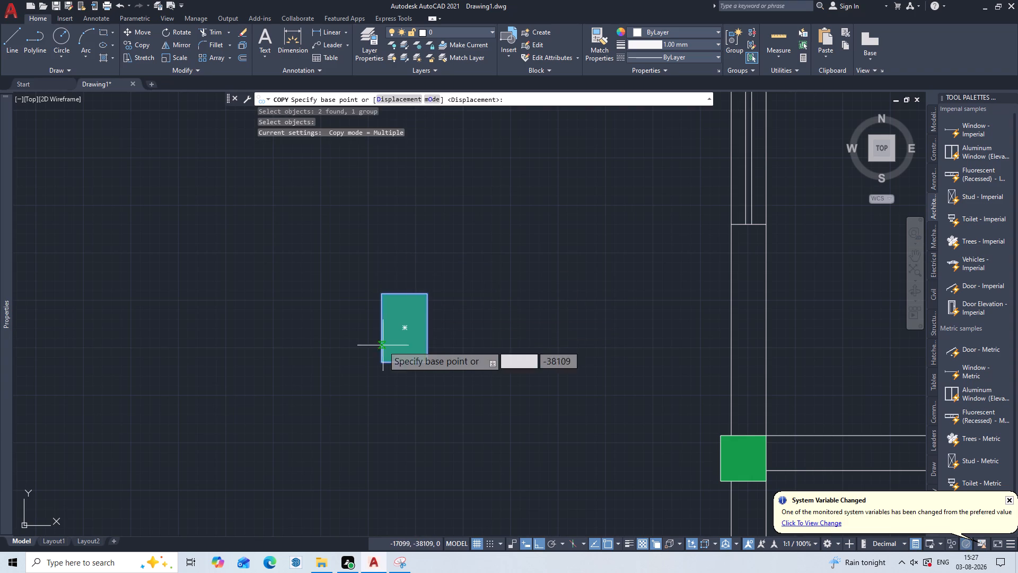
left_click(384, 360)
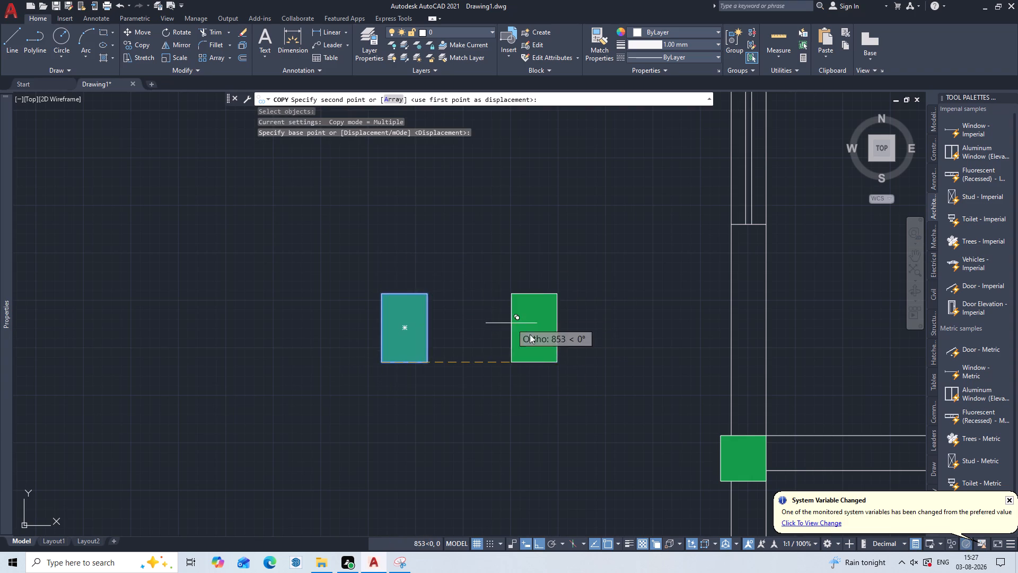
scroll(596, 355, "down", 3)
middle_click_drag(596, 355, 257, 310)
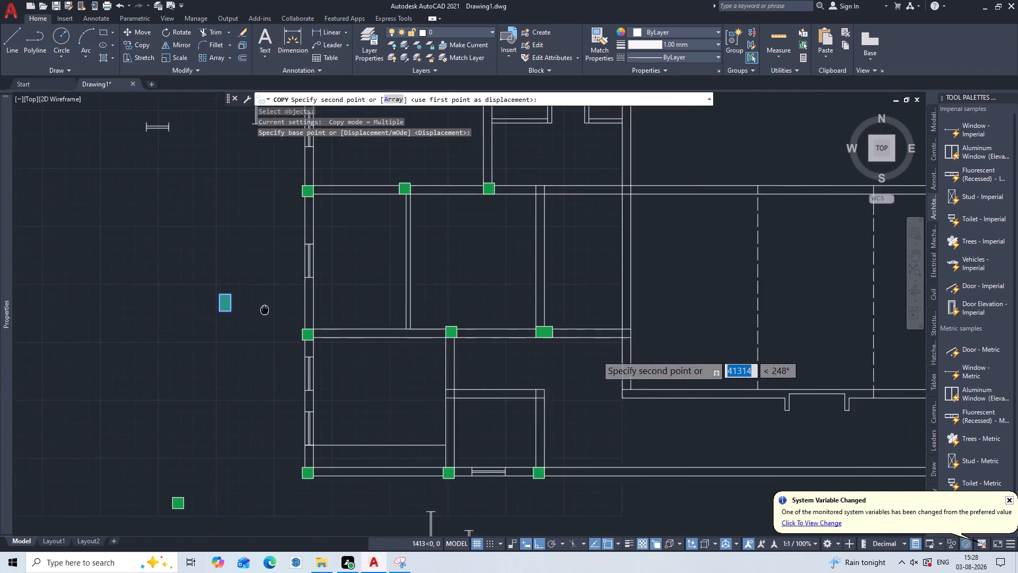
middle_click_drag(257, 310, 256, 310)
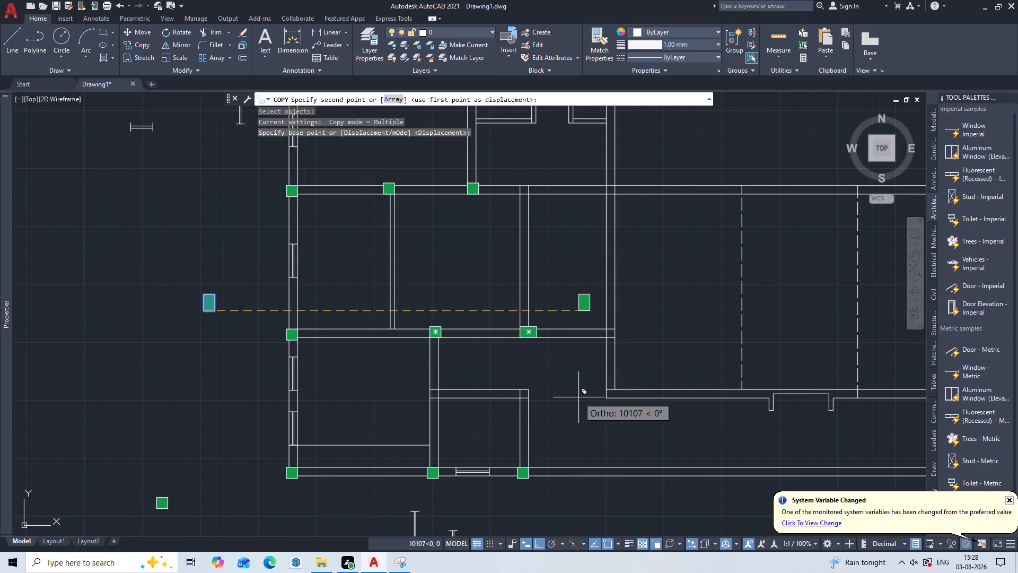
key("F8")
scroll(620, 374, "up", 2)
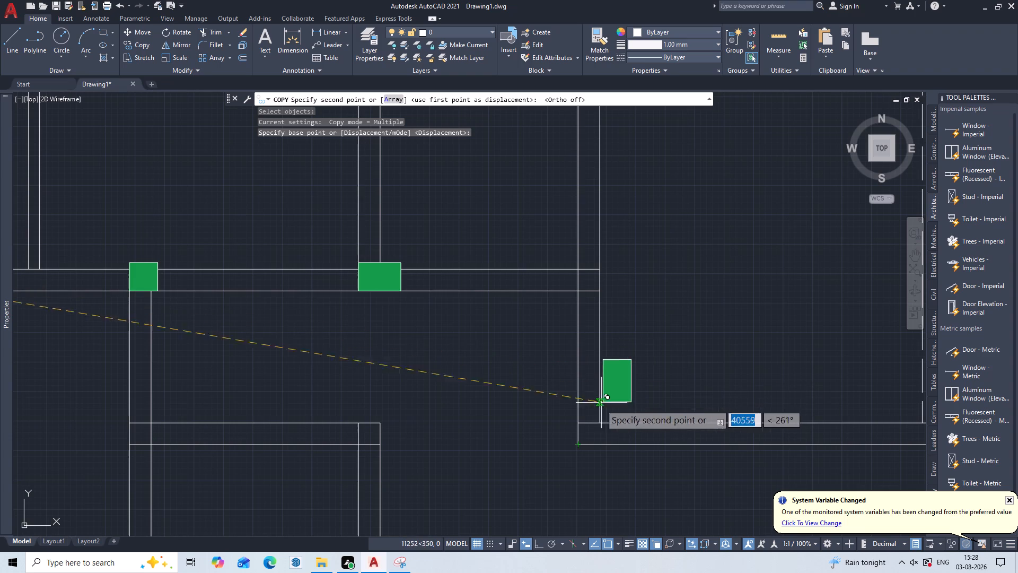
double_click(580, 441)
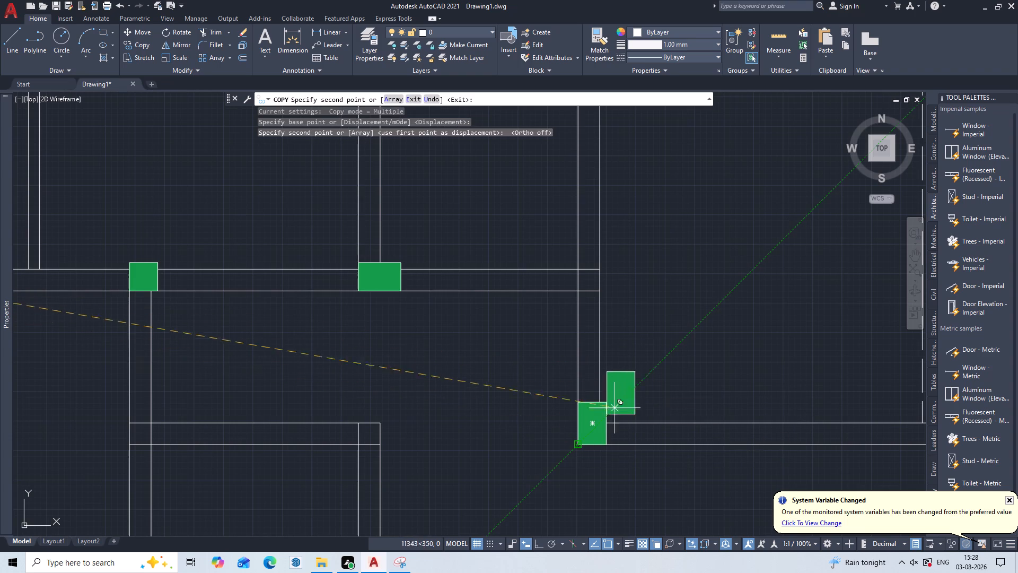
Place spare copies of the vertical 300 by 450 column in the large room's open area, between its left wall and first dashed line.
scroll(639, 385, "down", 2)
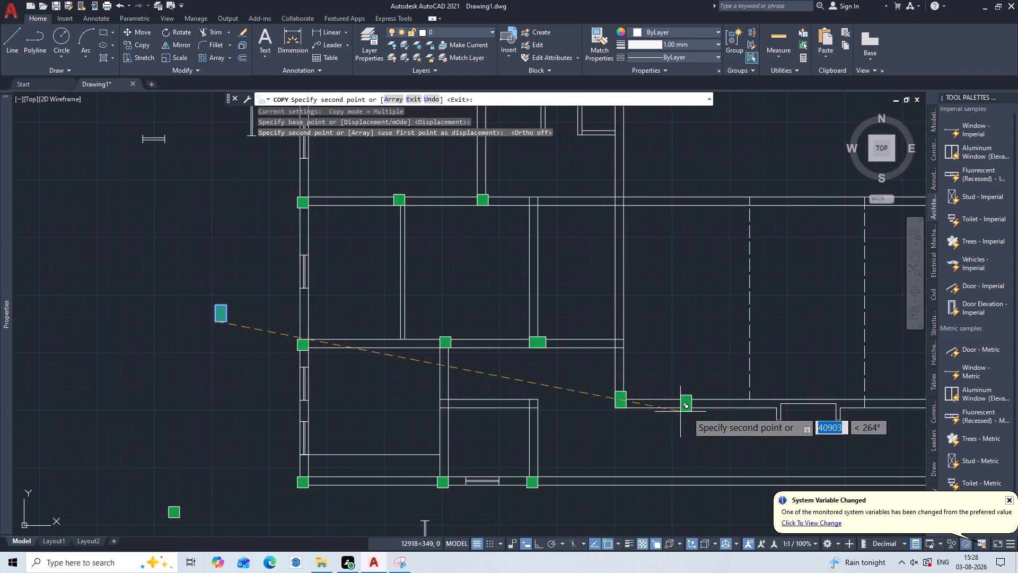
middle_click_drag(701, 412, 522, 416)
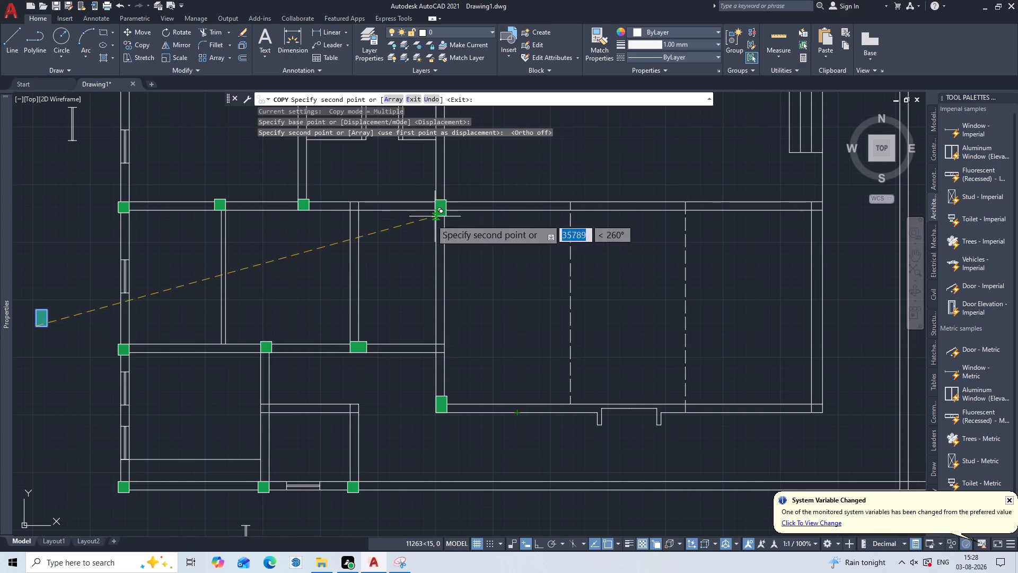
triple_click(484, 281)
key("Escape")
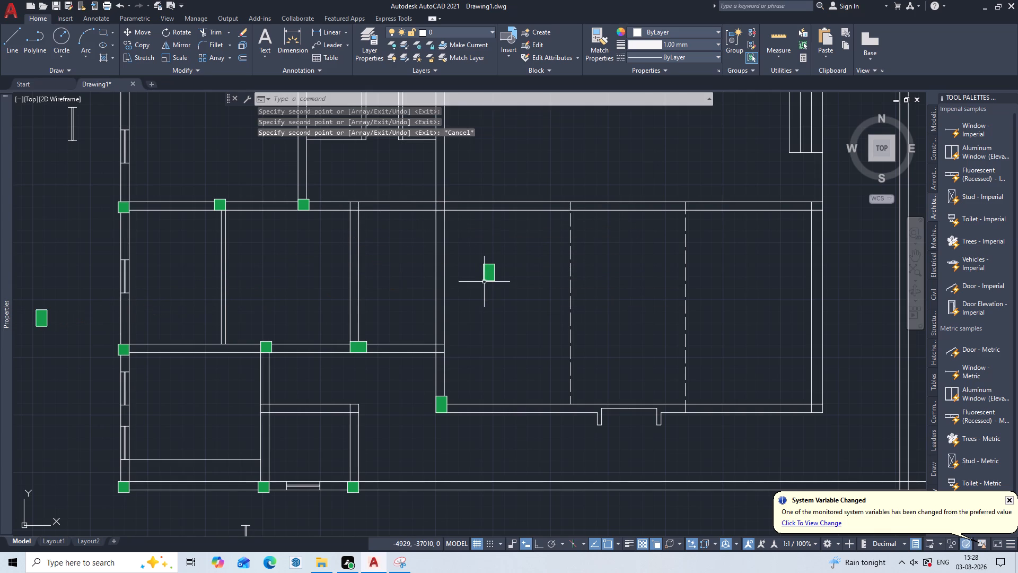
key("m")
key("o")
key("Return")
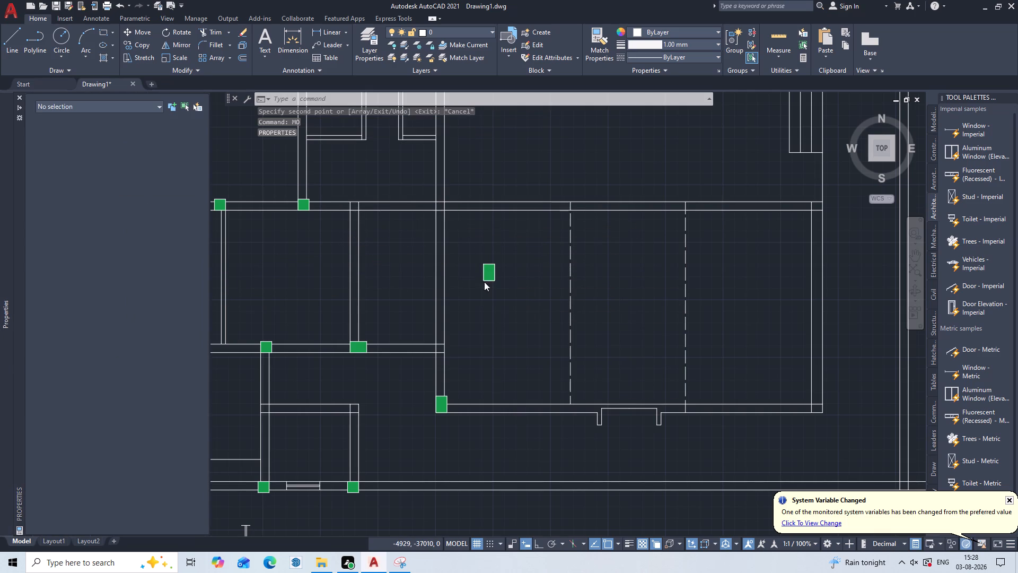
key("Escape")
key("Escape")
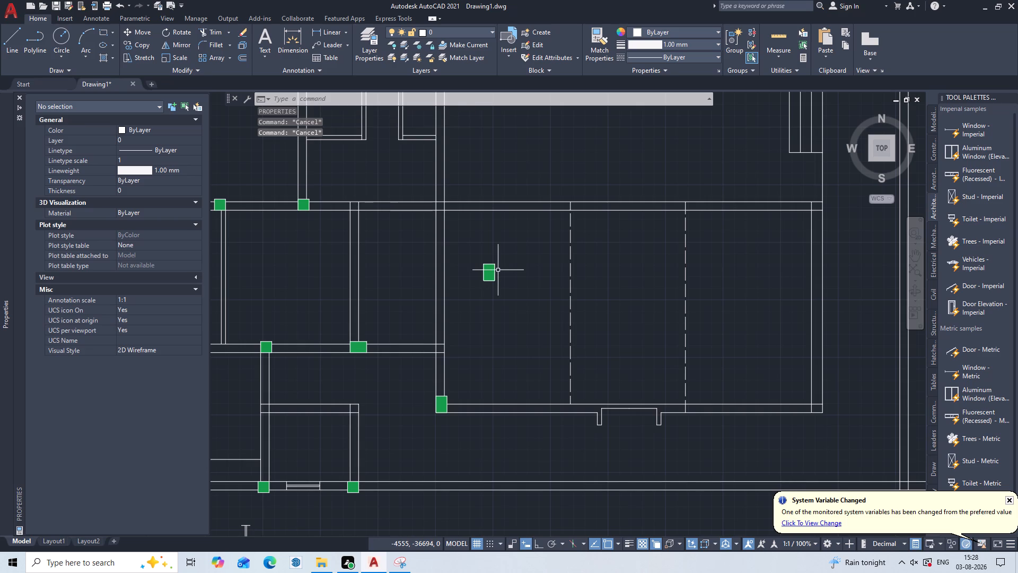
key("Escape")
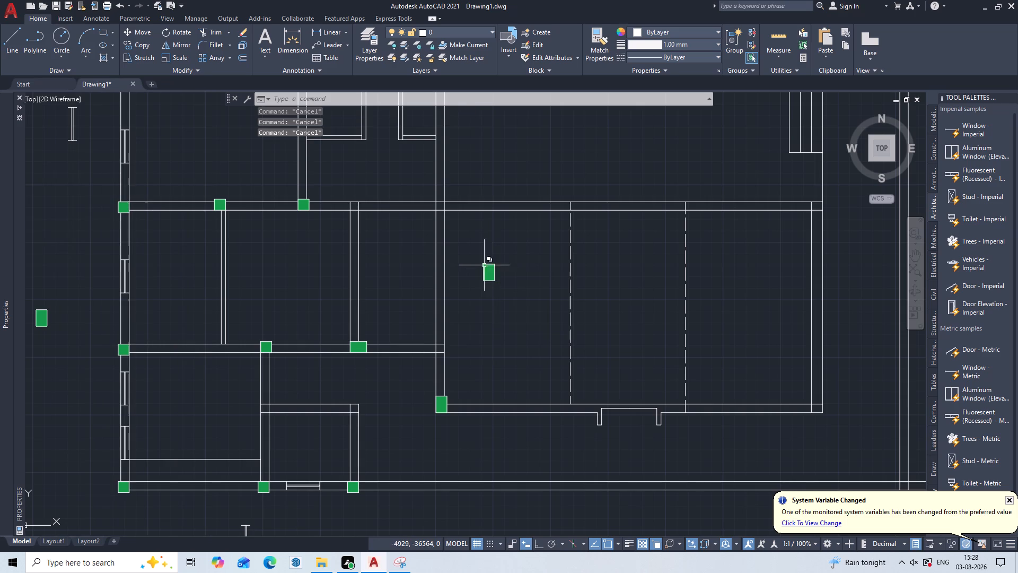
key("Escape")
Move a spare vertical column by its top-left corner onto the junction of the large room's left wall and top wall.
key("m")
key("Return")
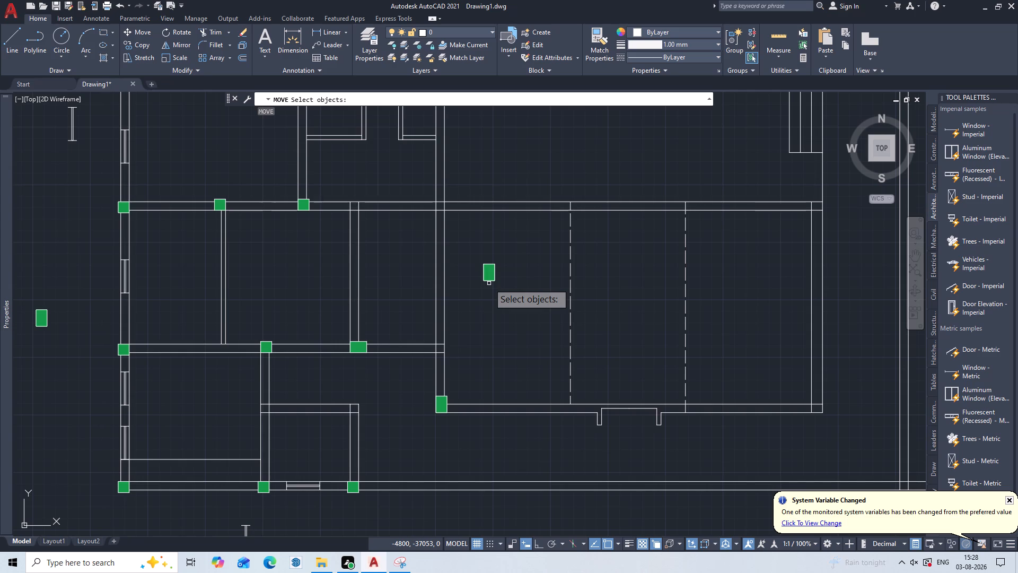
scroll(489, 283, "up", 1)
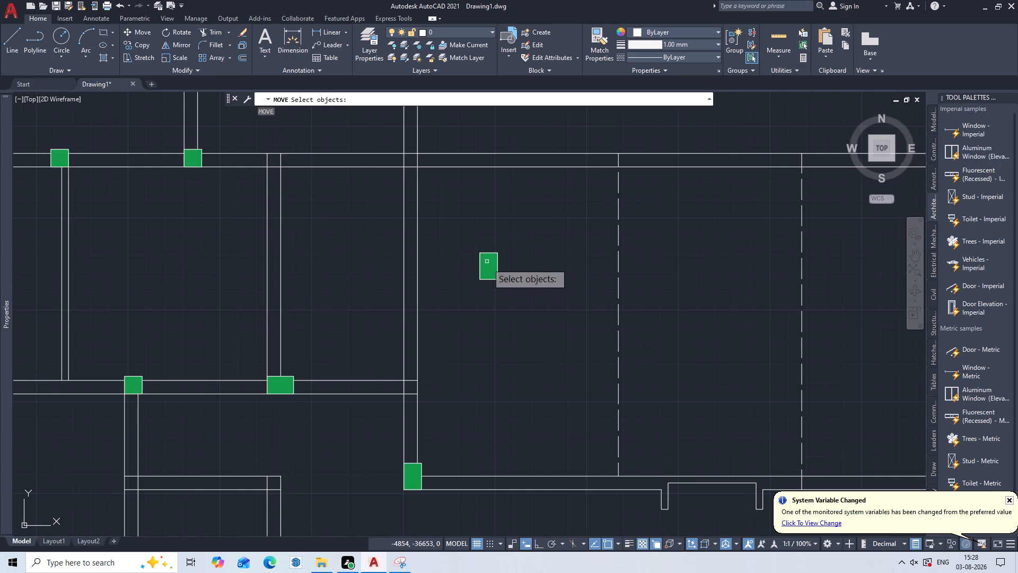
left_click(490, 265)
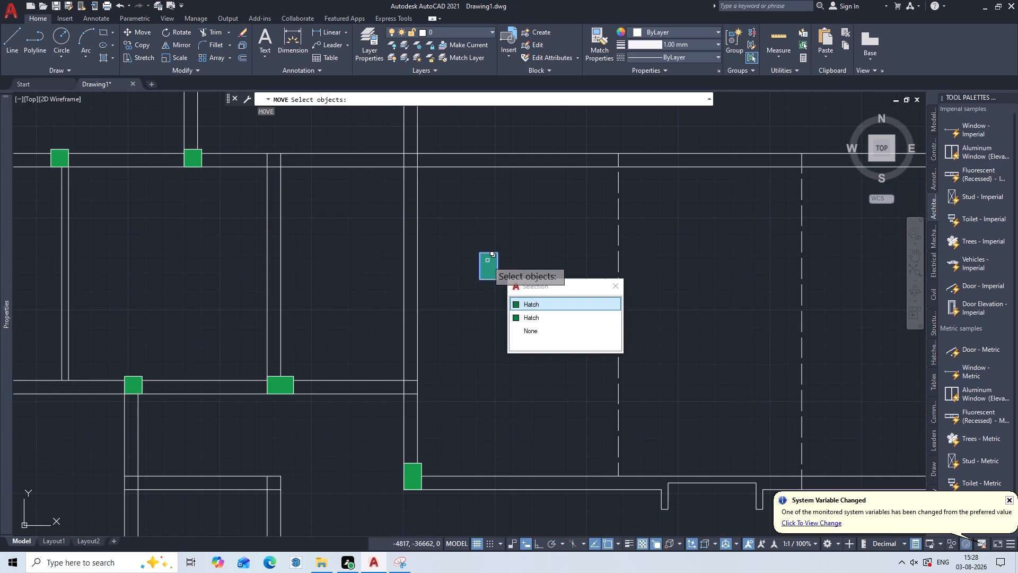
key("Return")
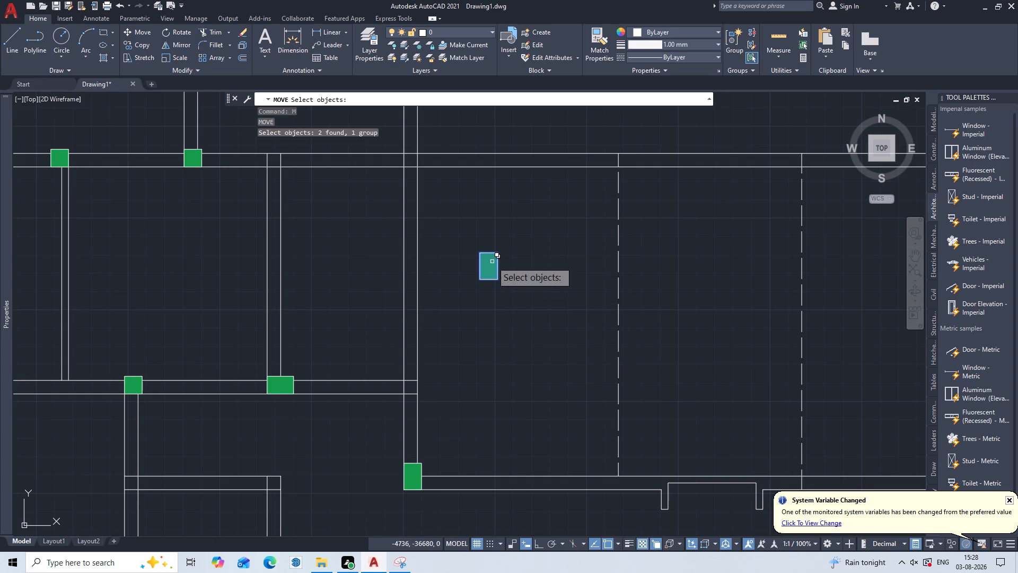
key("Return")
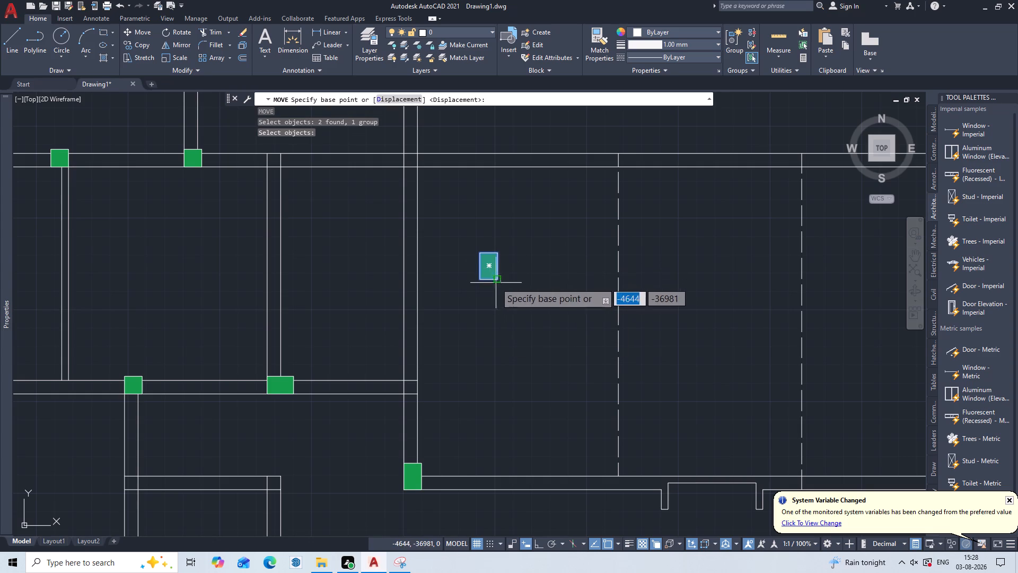
double_click(477, 252)
scroll(409, 169, "up", 1)
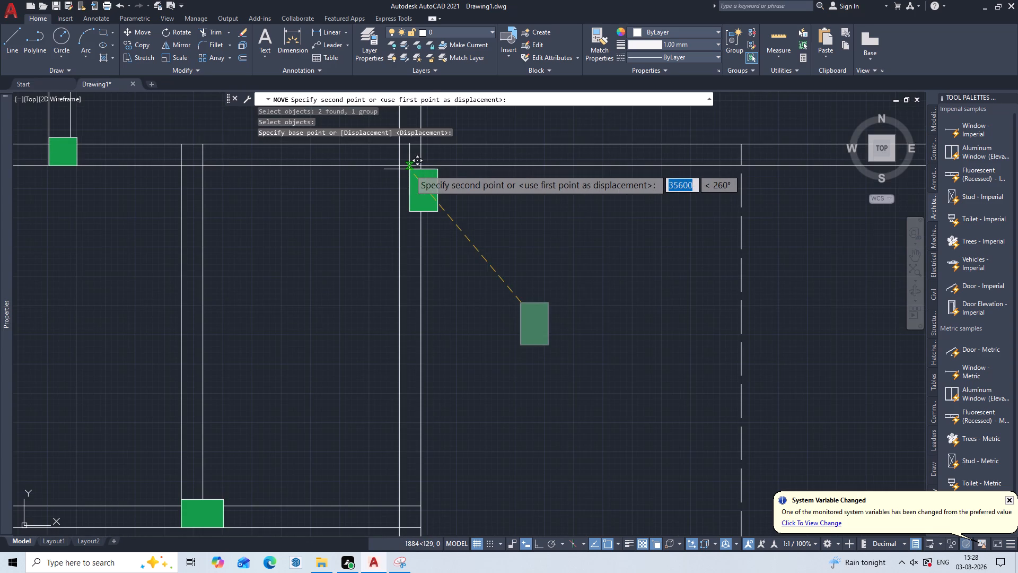
middle_click_drag(410, 168, 465, 273)
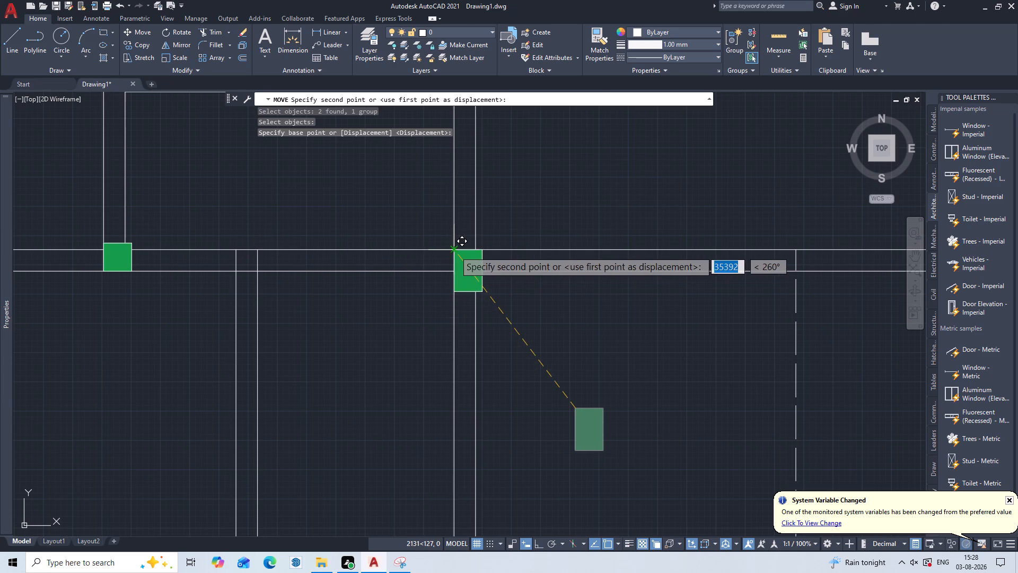
double_click(455, 251)
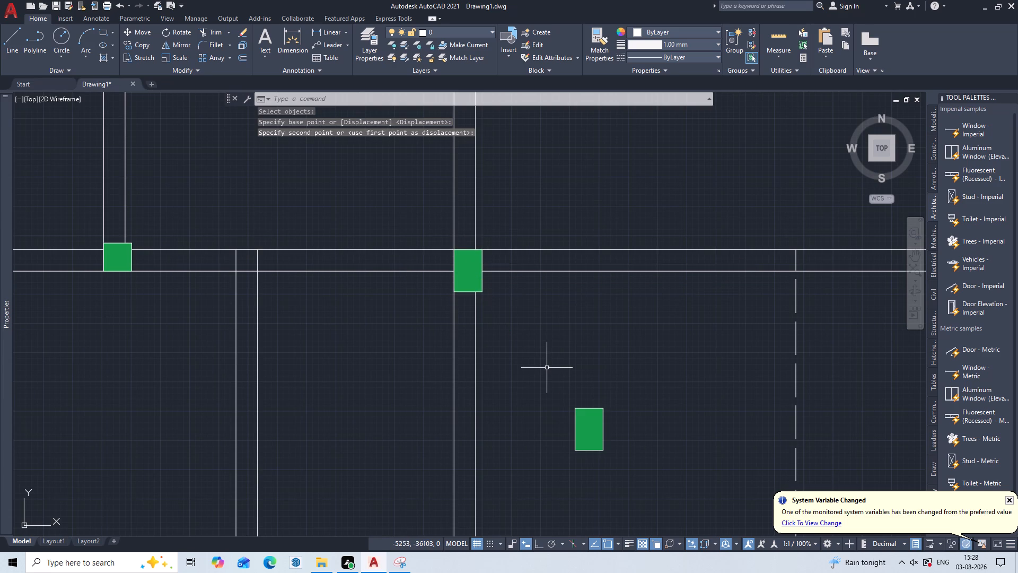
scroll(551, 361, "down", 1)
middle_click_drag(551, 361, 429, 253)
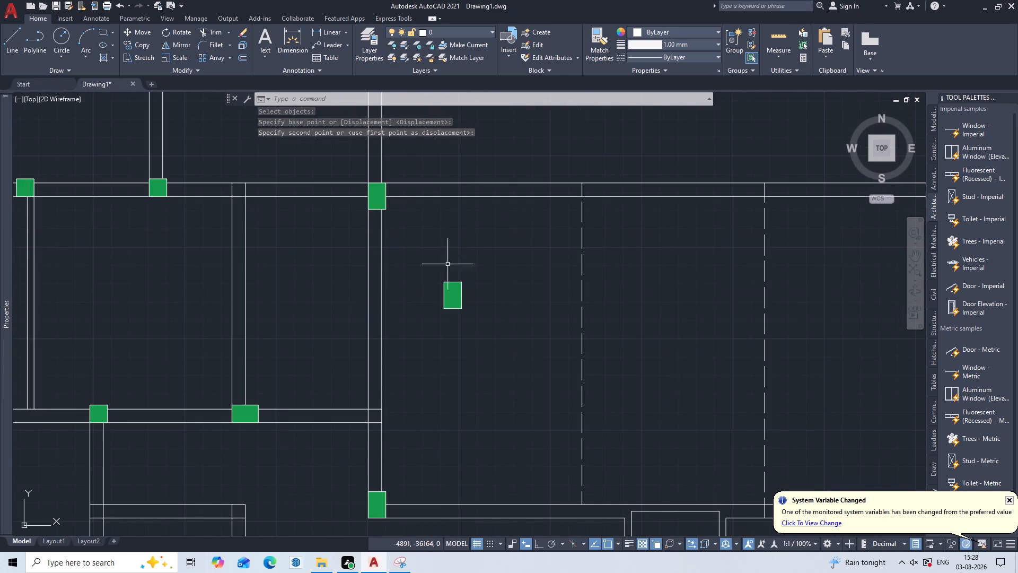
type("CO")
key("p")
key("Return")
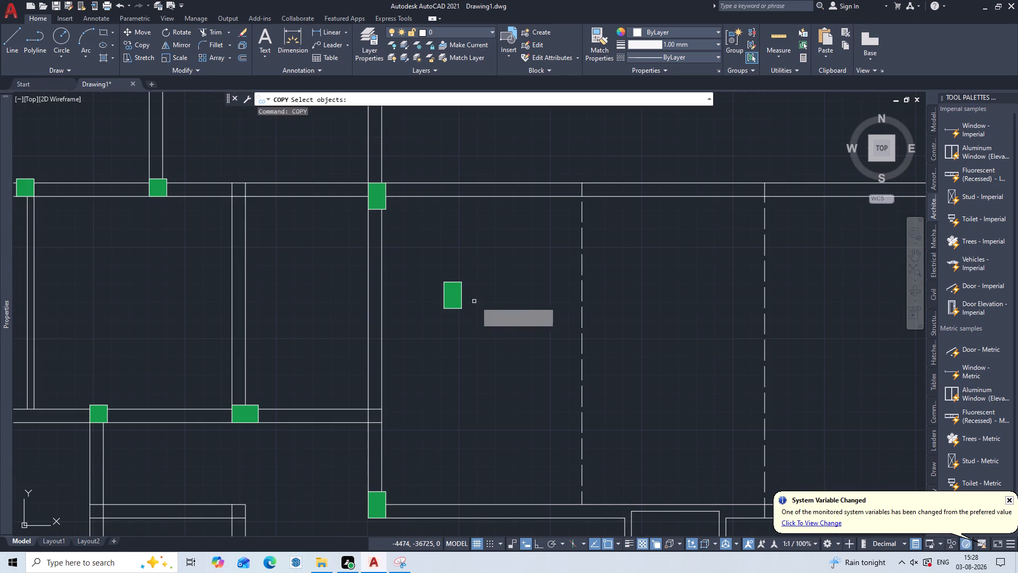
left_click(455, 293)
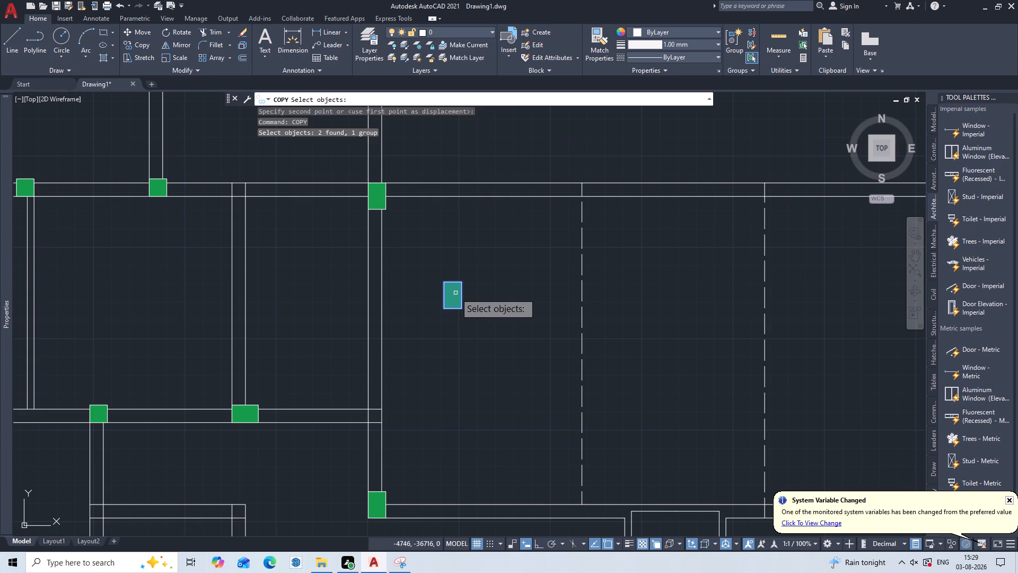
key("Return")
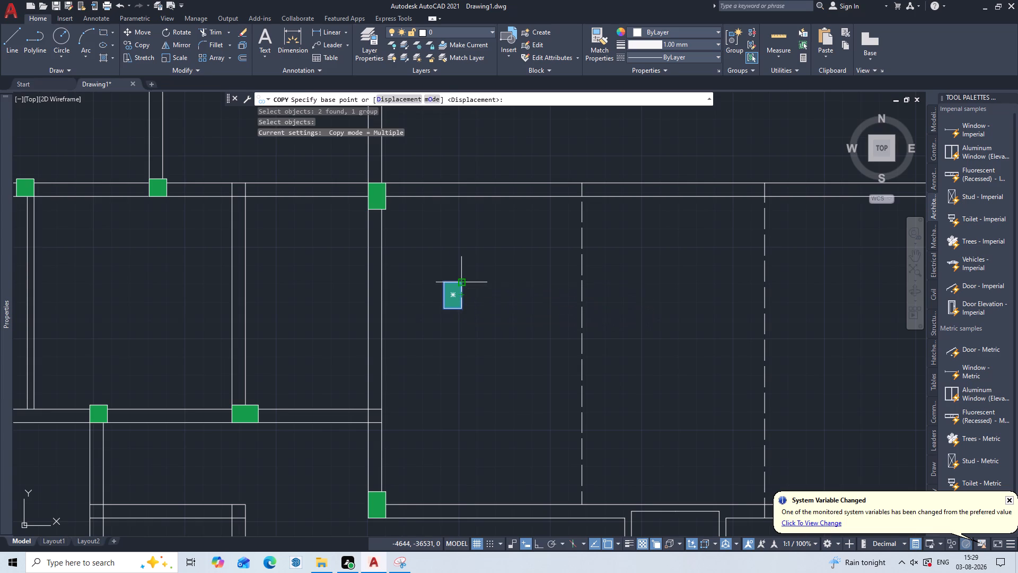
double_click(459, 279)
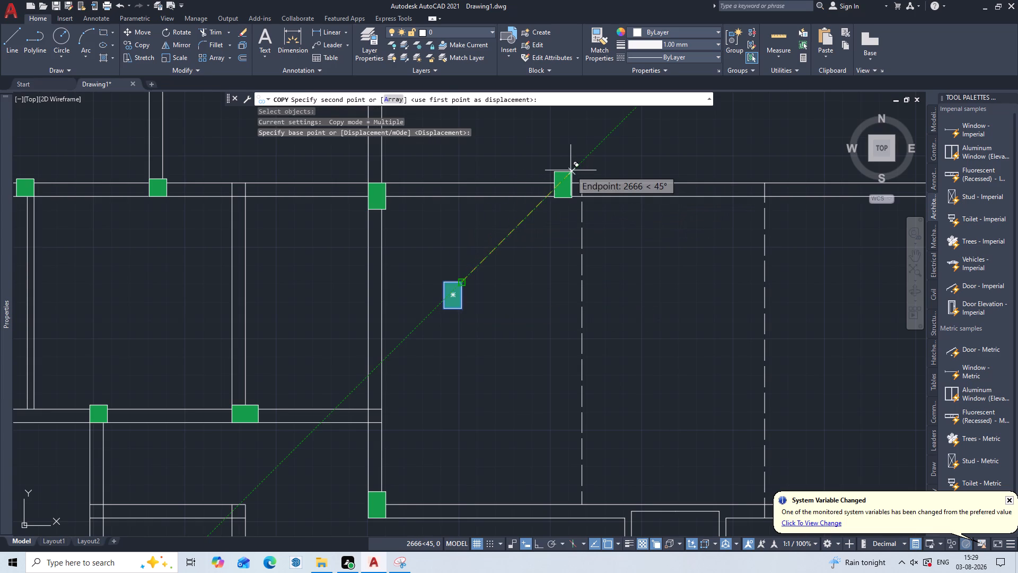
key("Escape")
Copy the spare vertical 300 by 450 column by its top midpoint onto the top wall's outer line at the first dashed line.
key("c")
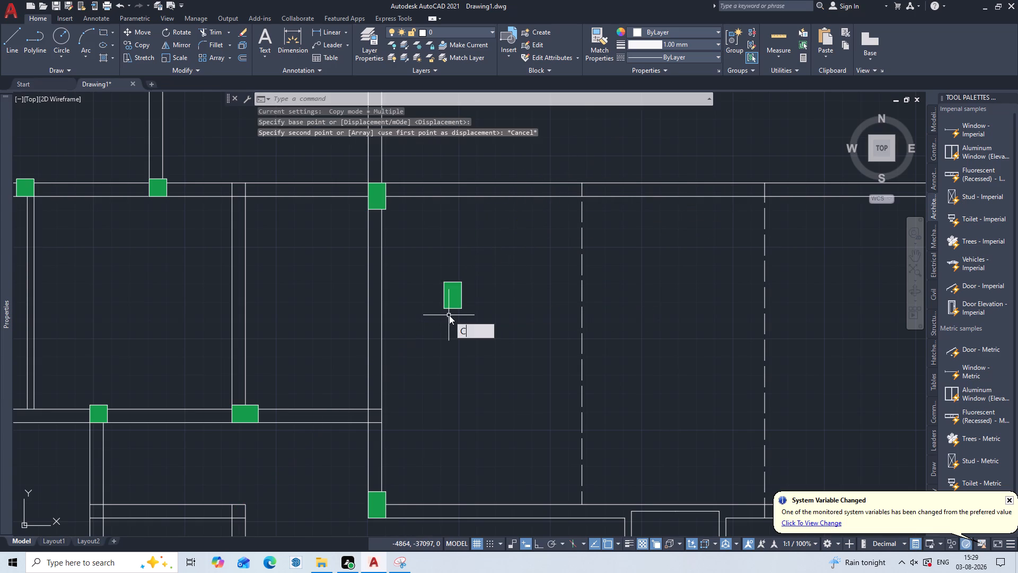
key("o")
key("p")
key("Return")
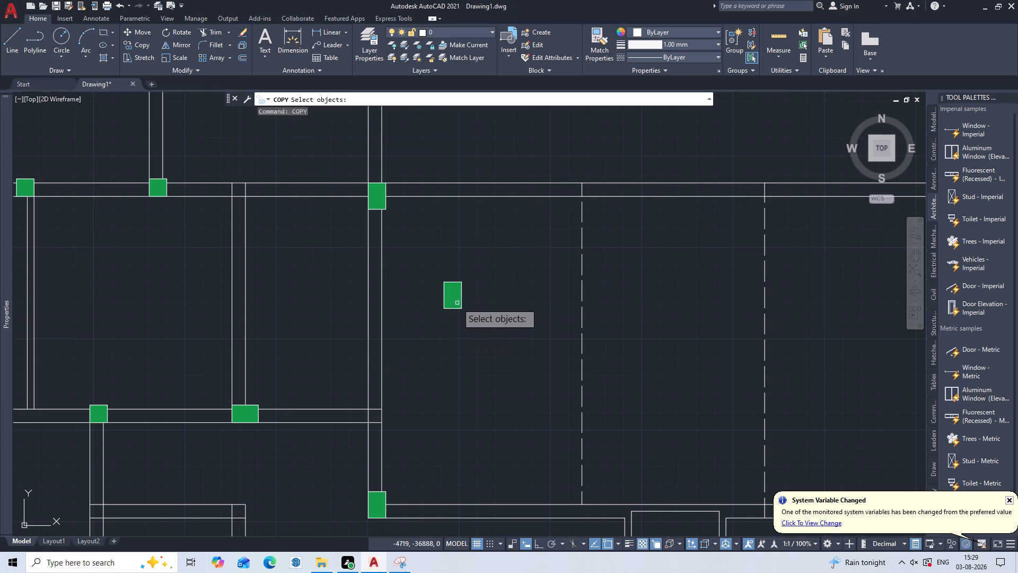
left_click(457, 303)
key("Return")
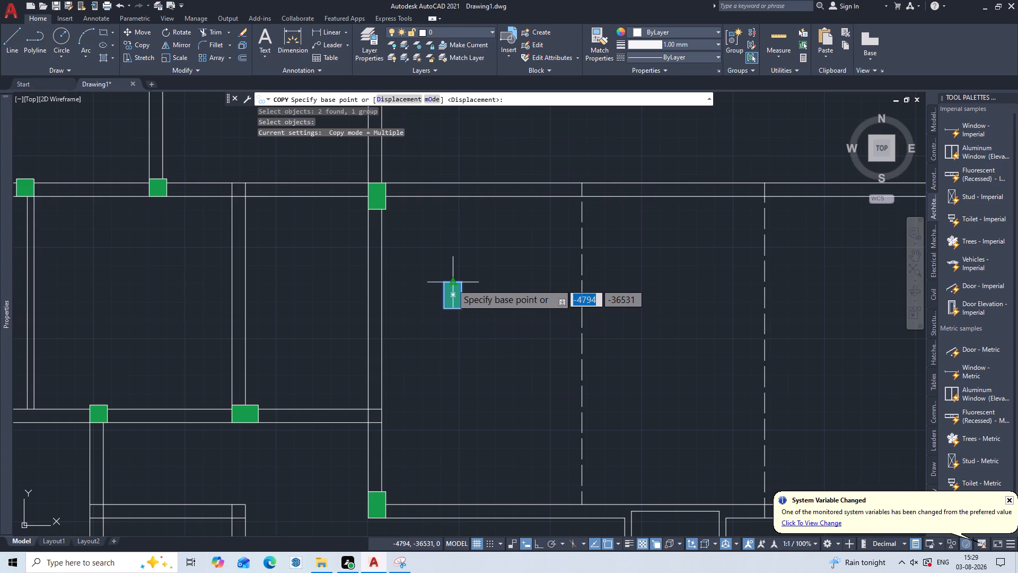
double_click(452, 284)
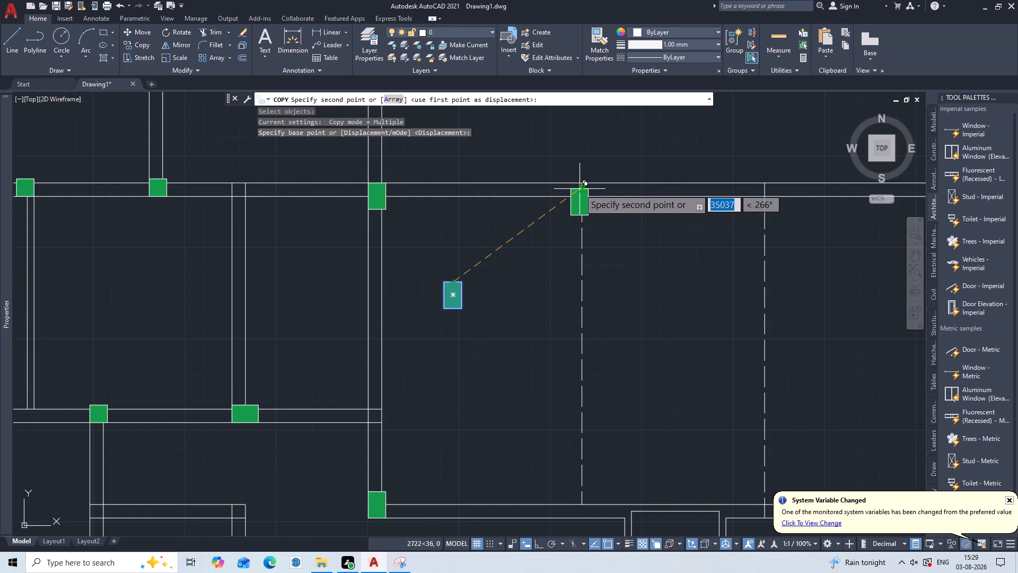
scroll(580, 189, "up", 3)
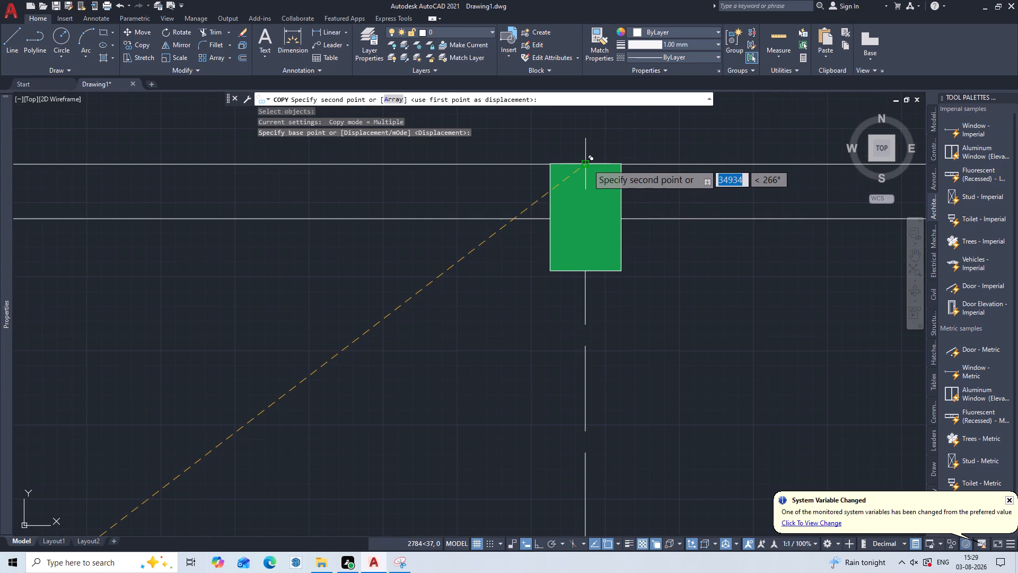
double_click(587, 164)
Place another copy of the vertical column on the top wall's outer line, centred on the second dashed line.
scroll(692, 277, "down", 2)
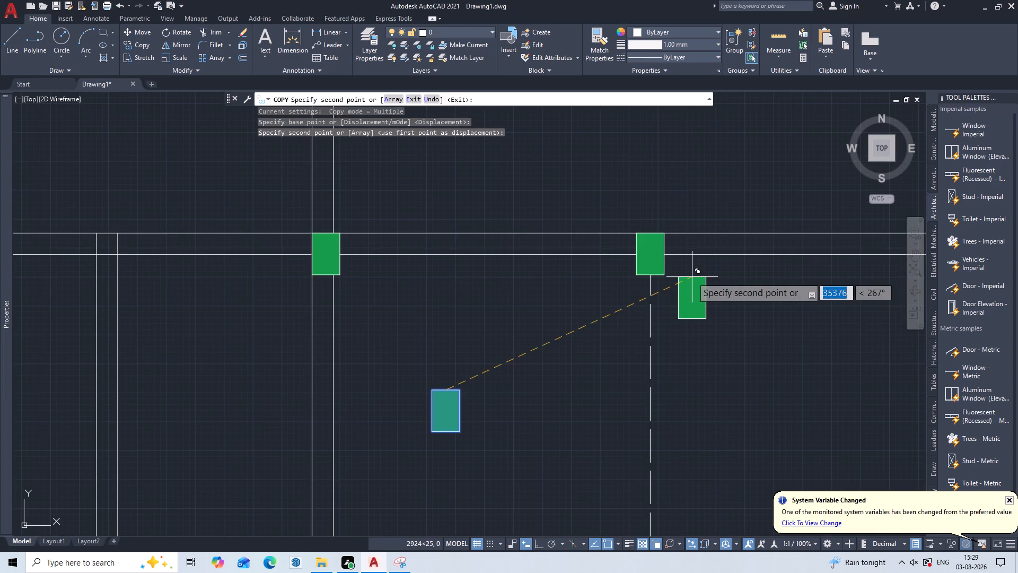
middle_click_drag(692, 277, 434, 306)
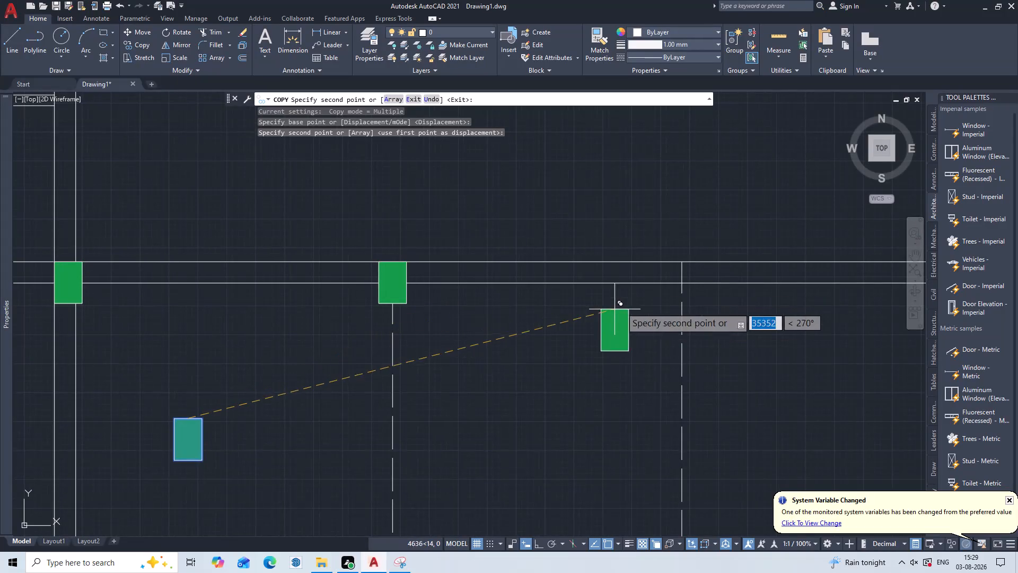
scroll(677, 279, "up", 2)
middle_click_drag(679, 277, 584, 336)
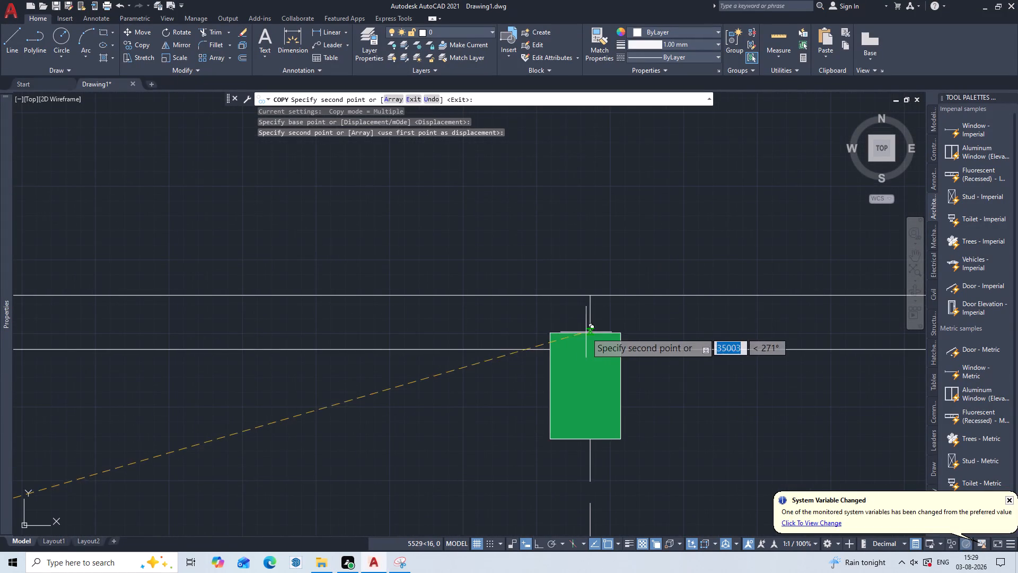
scroll(589, 302, "up", 1)
left_click(590, 294)
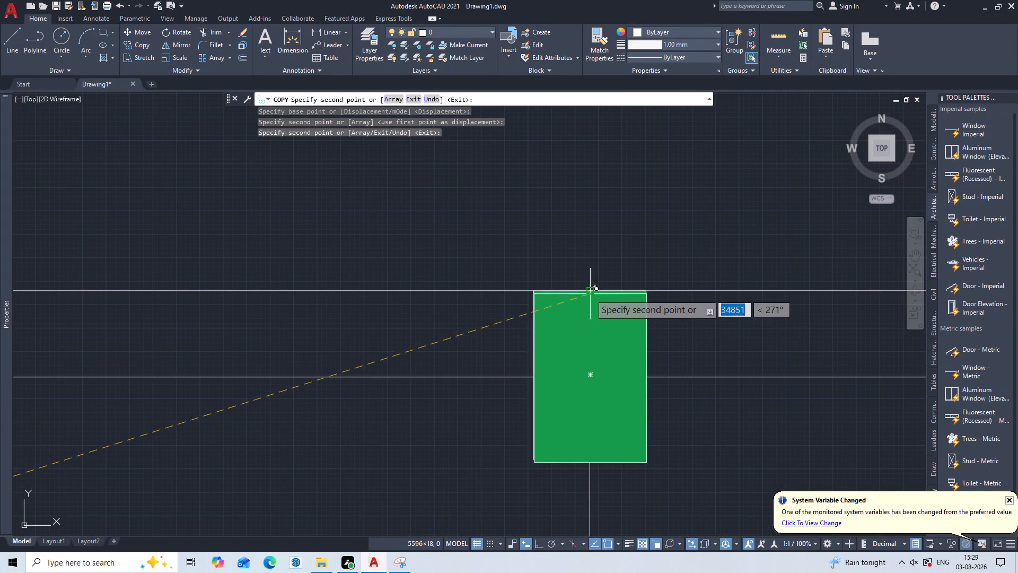
scroll(724, 309, "down", 2)
middle_click_drag(724, 309, 359, 310)
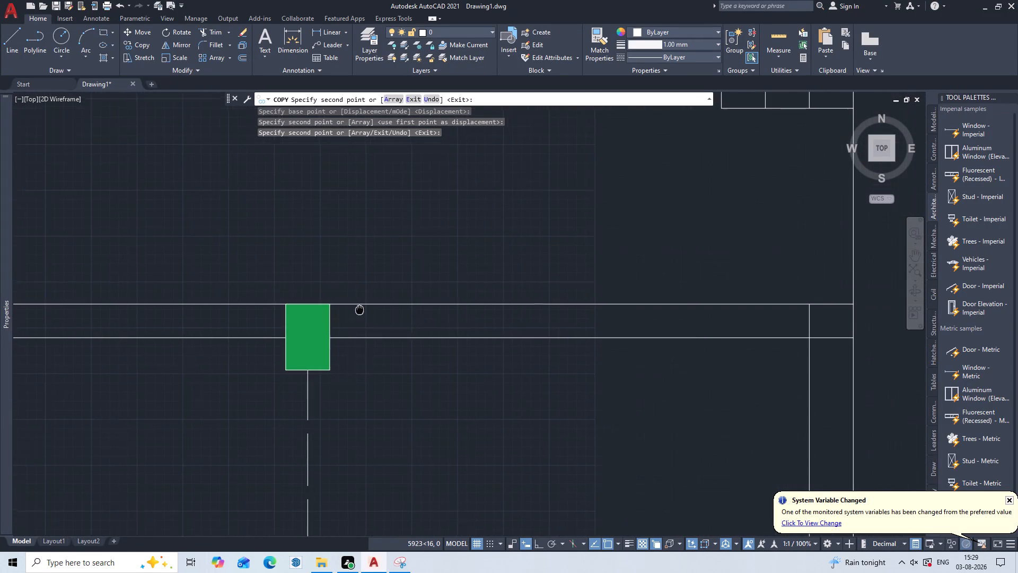
middle_click_drag(359, 310, 359, 309)
scroll(359, 309, "down", 1)
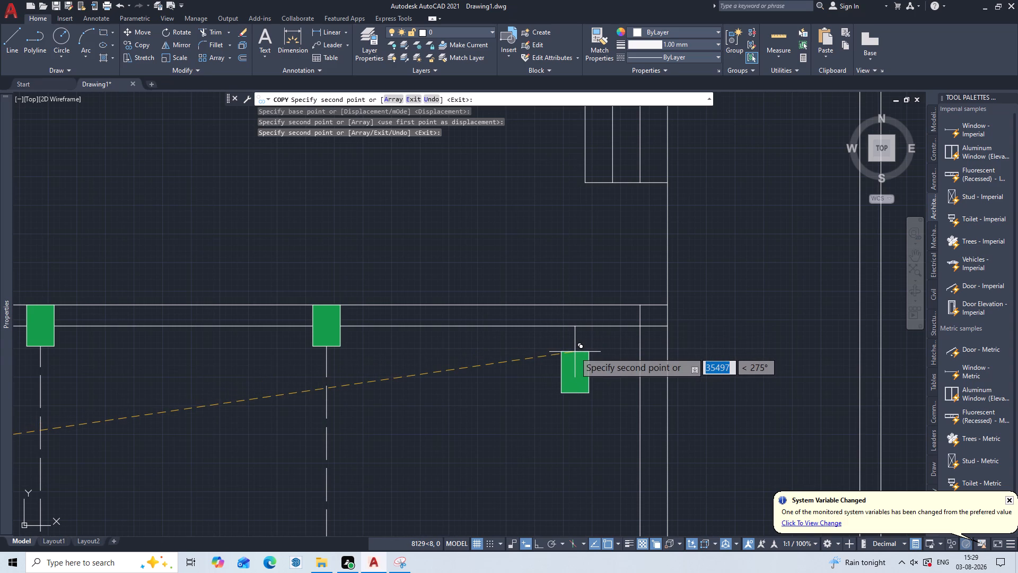
key("Escape")
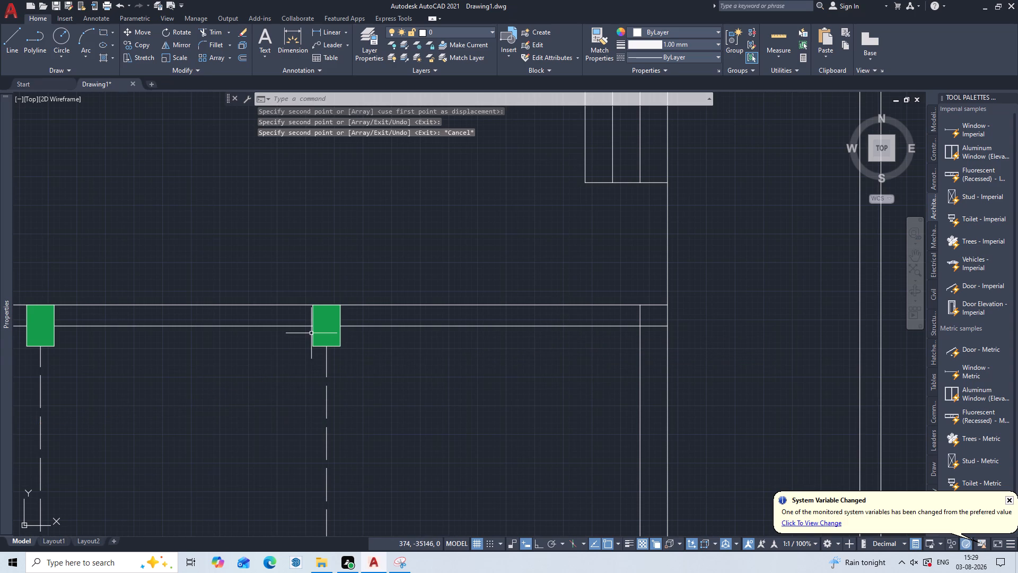
Move the spare vertical column by its top-right corner onto the large room's top-right outer wall corner.
scroll(311, 333, "down", 3)
middle_click_drag(297, 363, 470, 299)
scroll(378, 324, "up", 2)
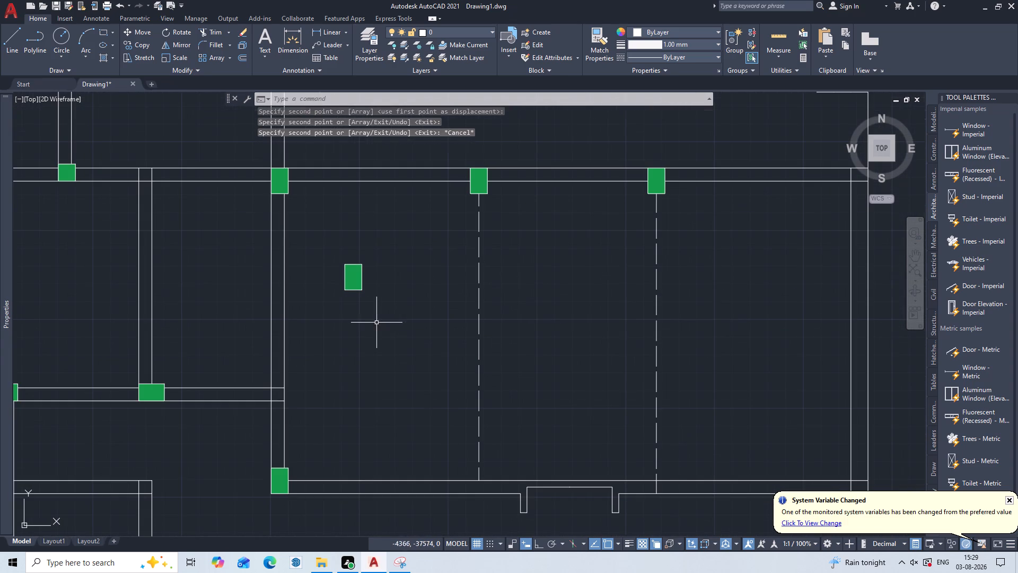
key("m")
key("Return")
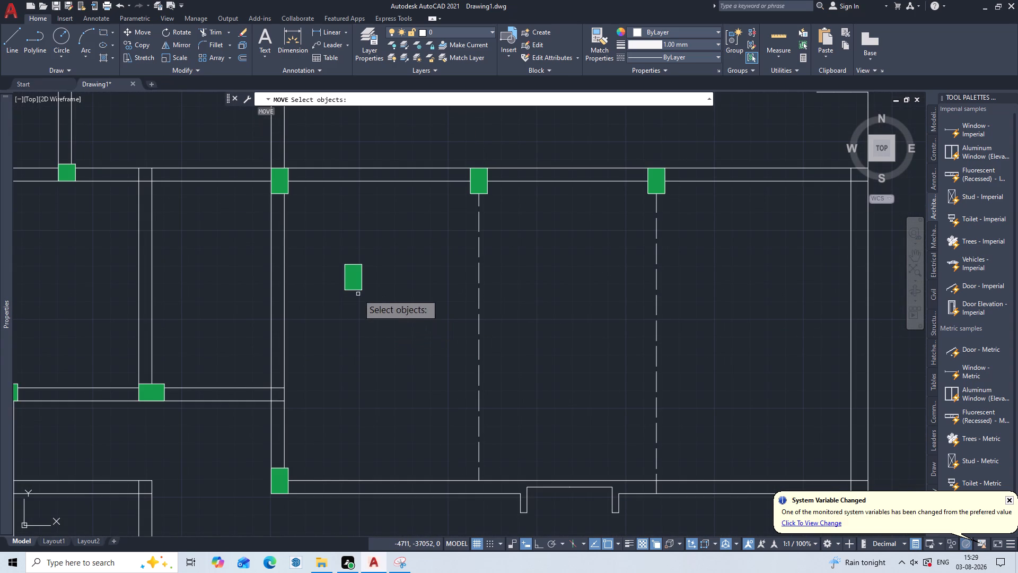
left_click(354, 285)
key("Return")
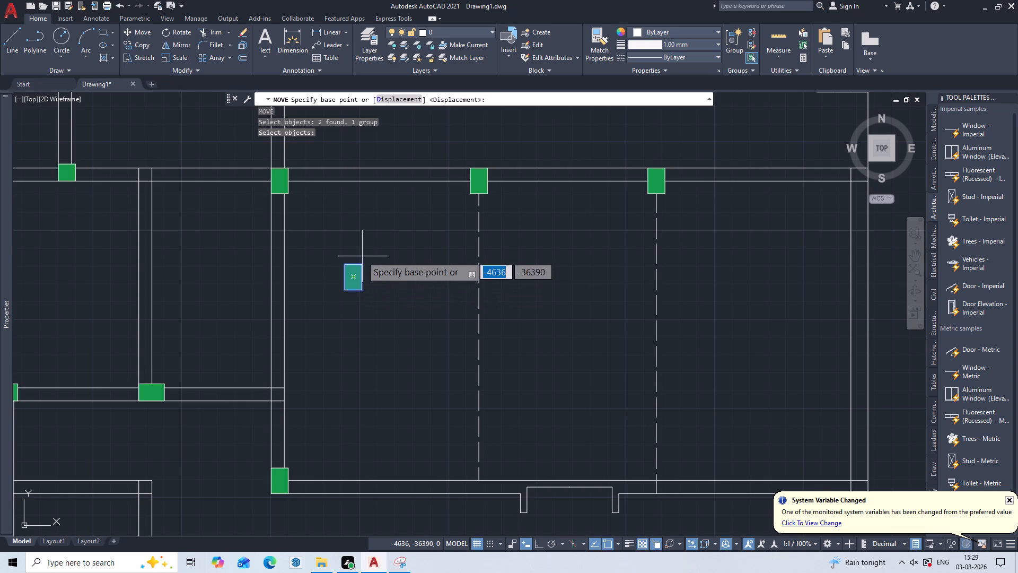
double_click(362, 260)
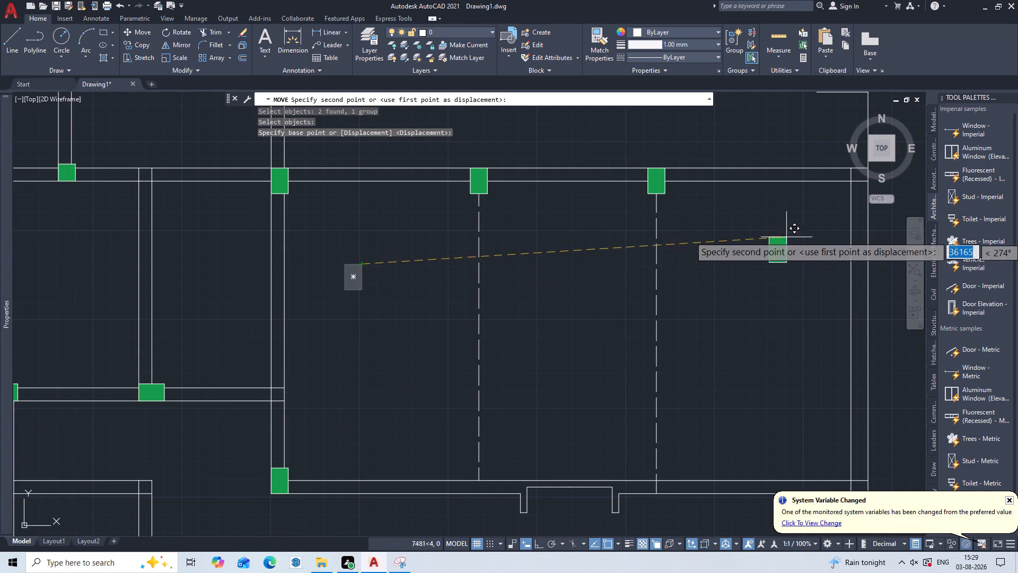
middle_click_drag(793, 235, 534, 322)
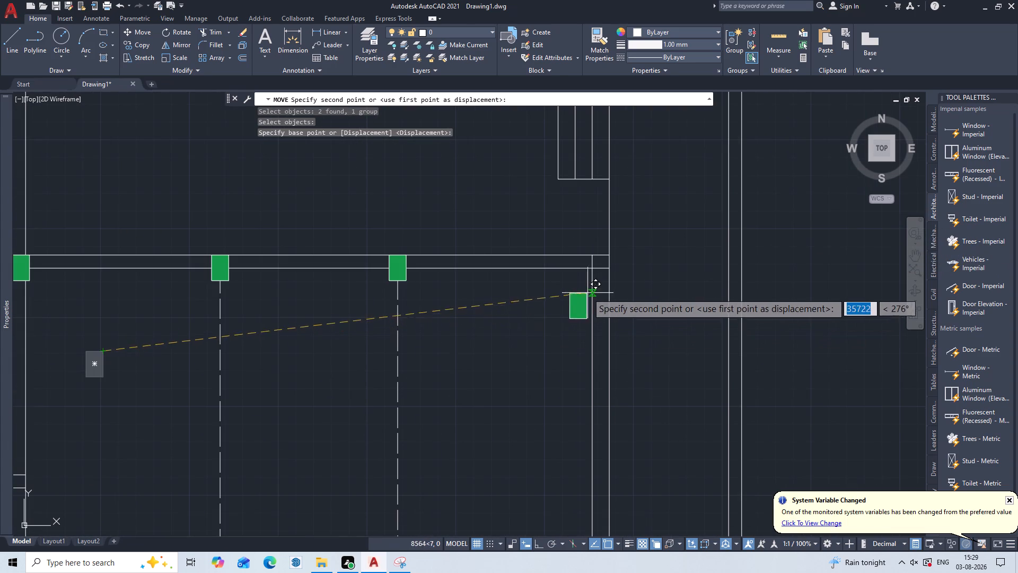
scroll(599, 272, "up", 3)
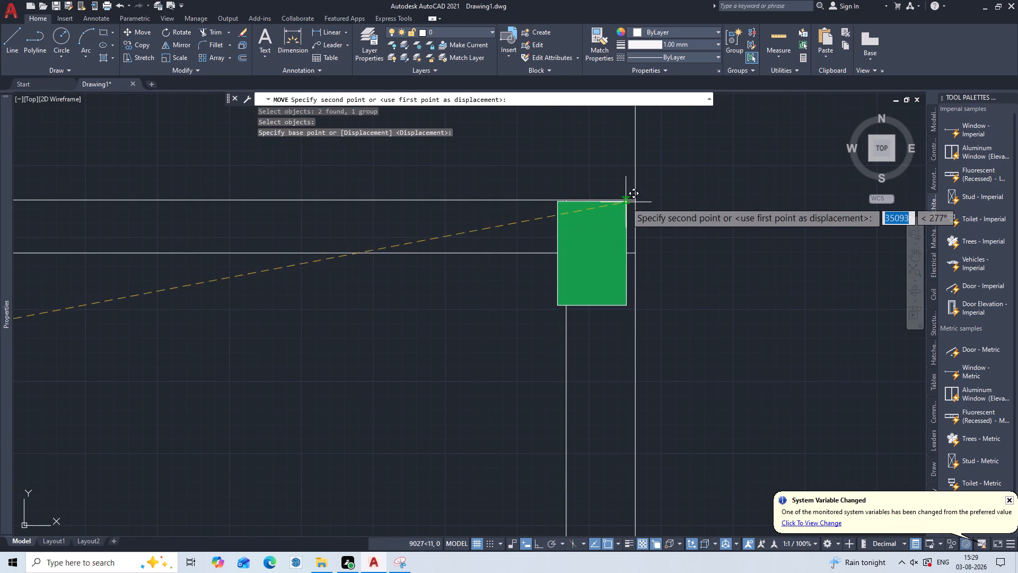
triple_click(632, 203)
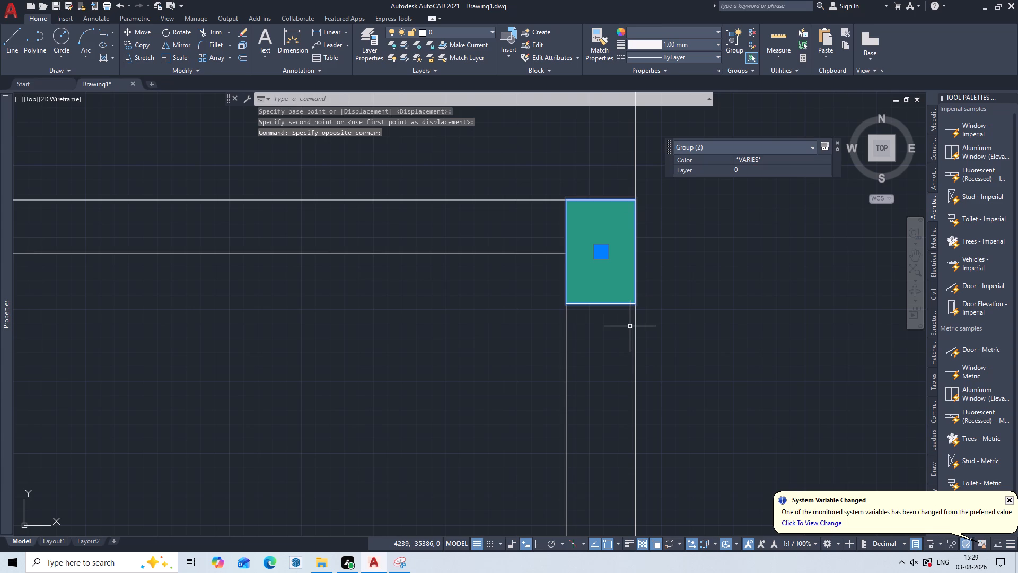
key("Escape")
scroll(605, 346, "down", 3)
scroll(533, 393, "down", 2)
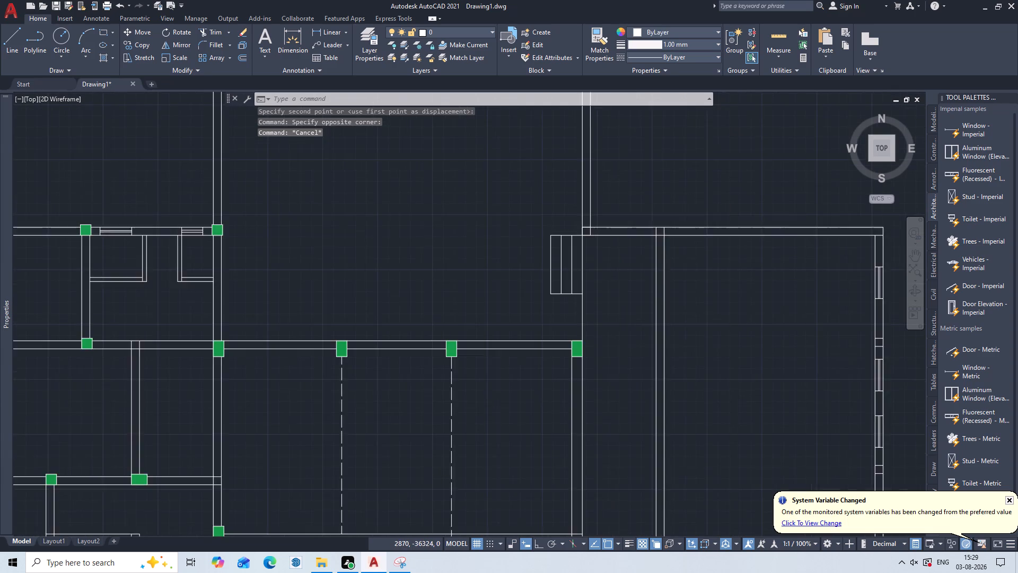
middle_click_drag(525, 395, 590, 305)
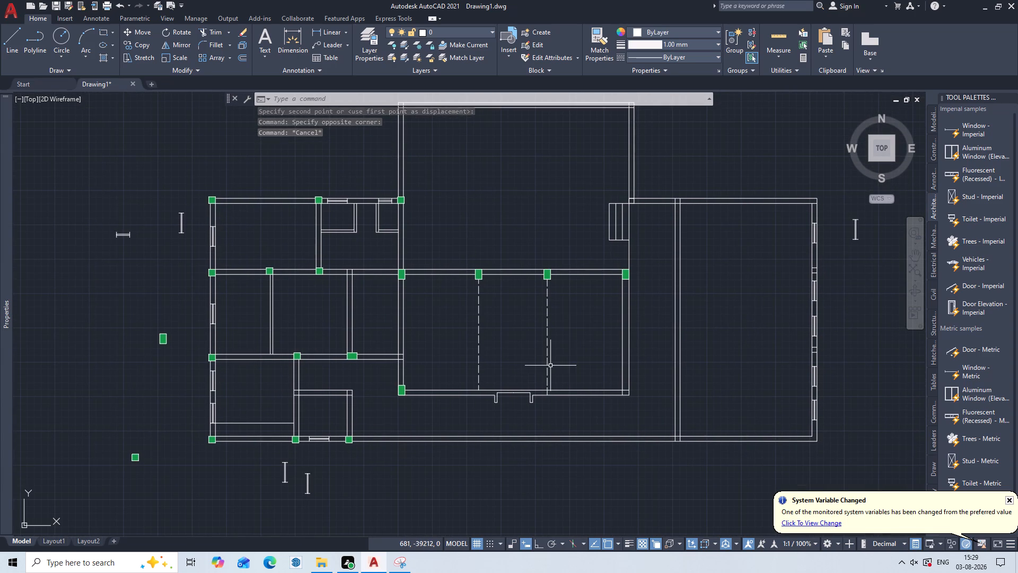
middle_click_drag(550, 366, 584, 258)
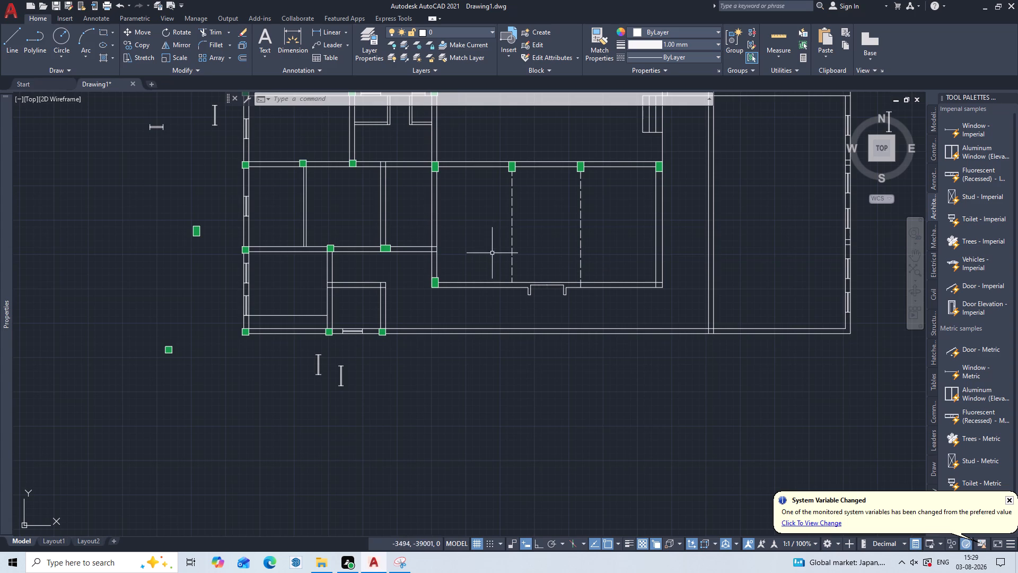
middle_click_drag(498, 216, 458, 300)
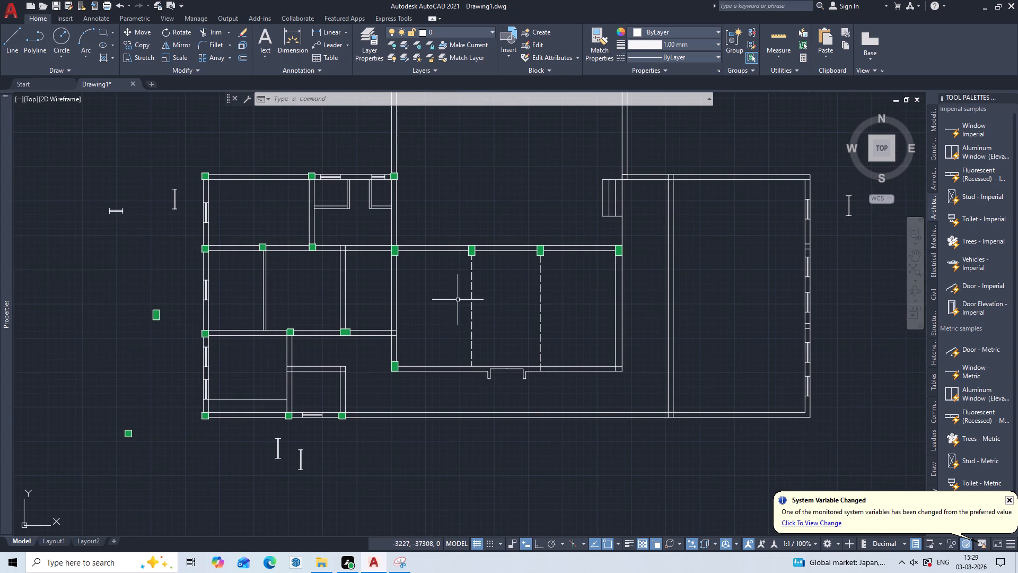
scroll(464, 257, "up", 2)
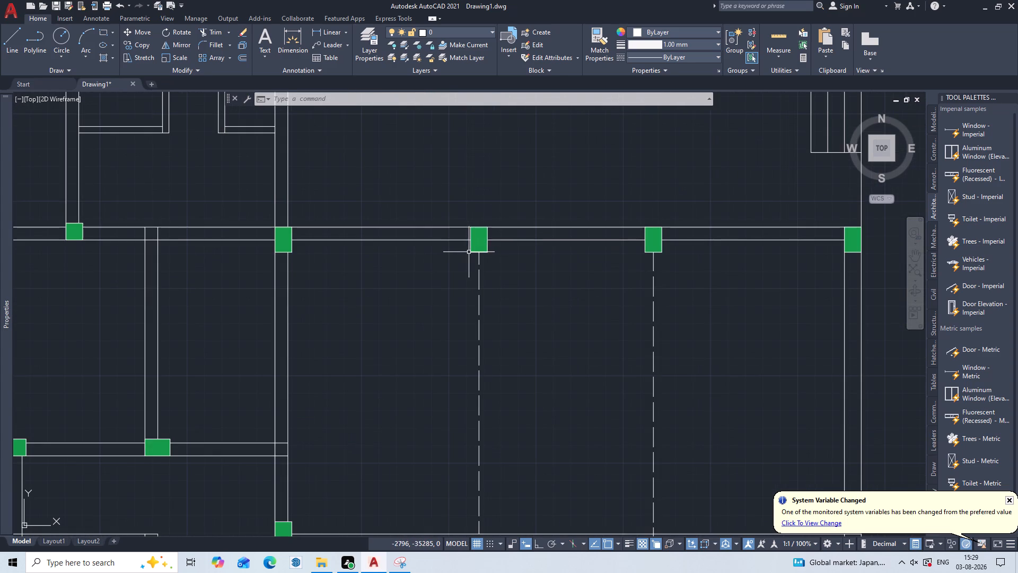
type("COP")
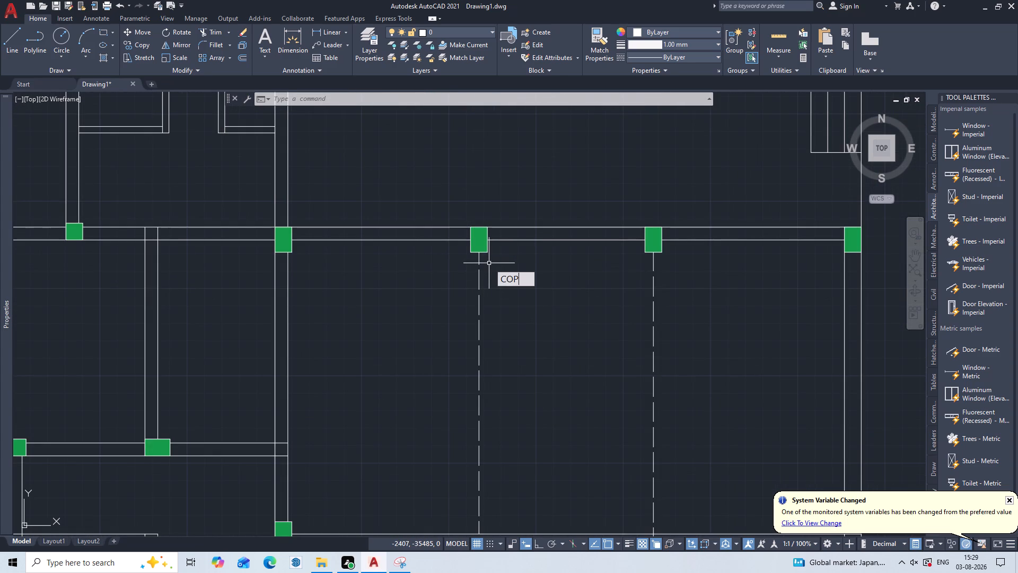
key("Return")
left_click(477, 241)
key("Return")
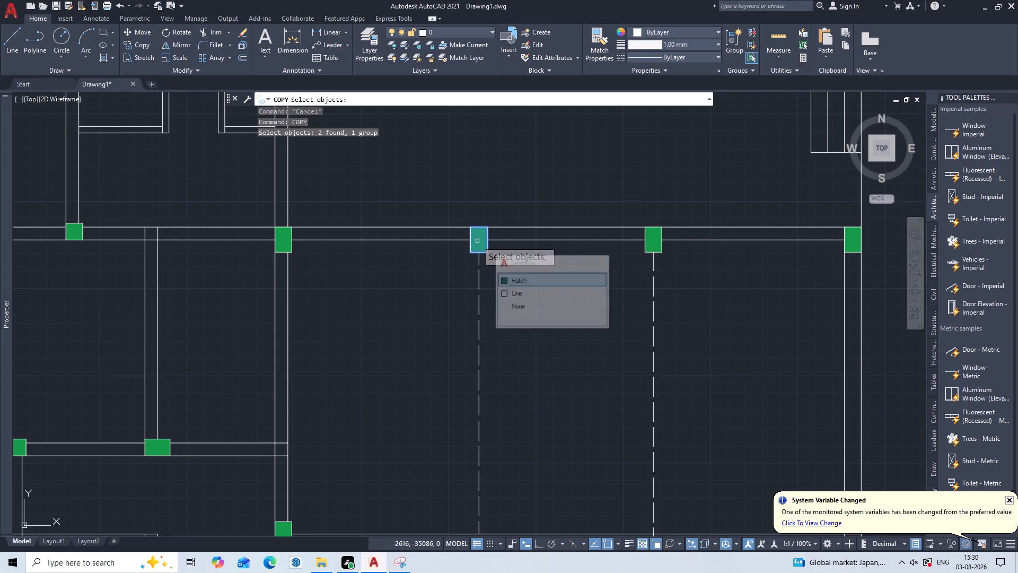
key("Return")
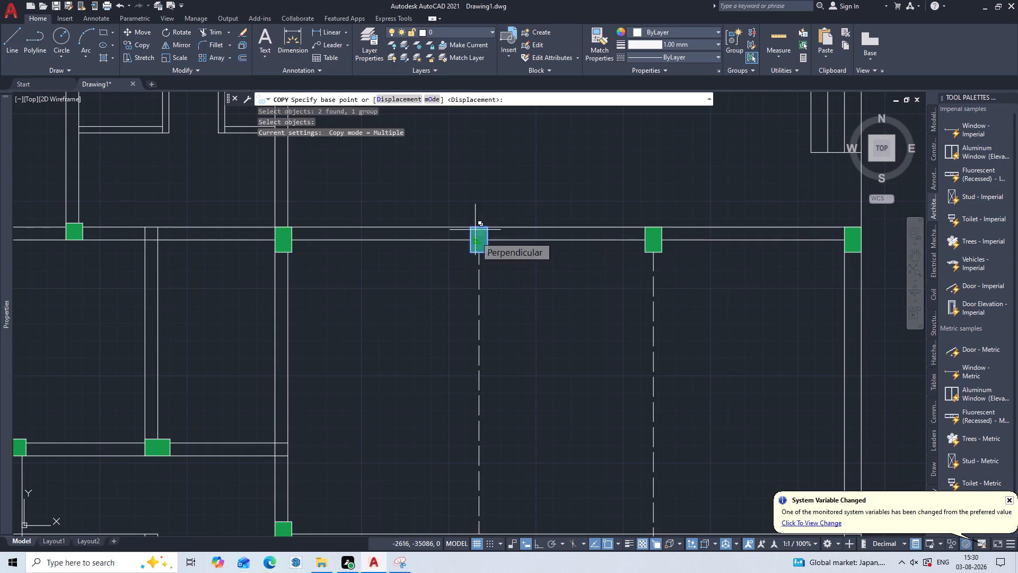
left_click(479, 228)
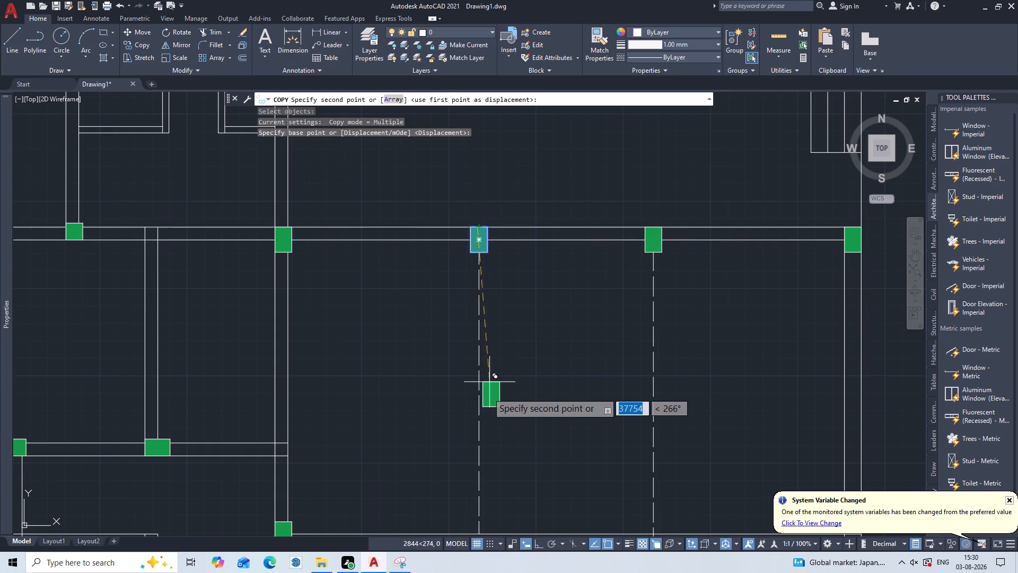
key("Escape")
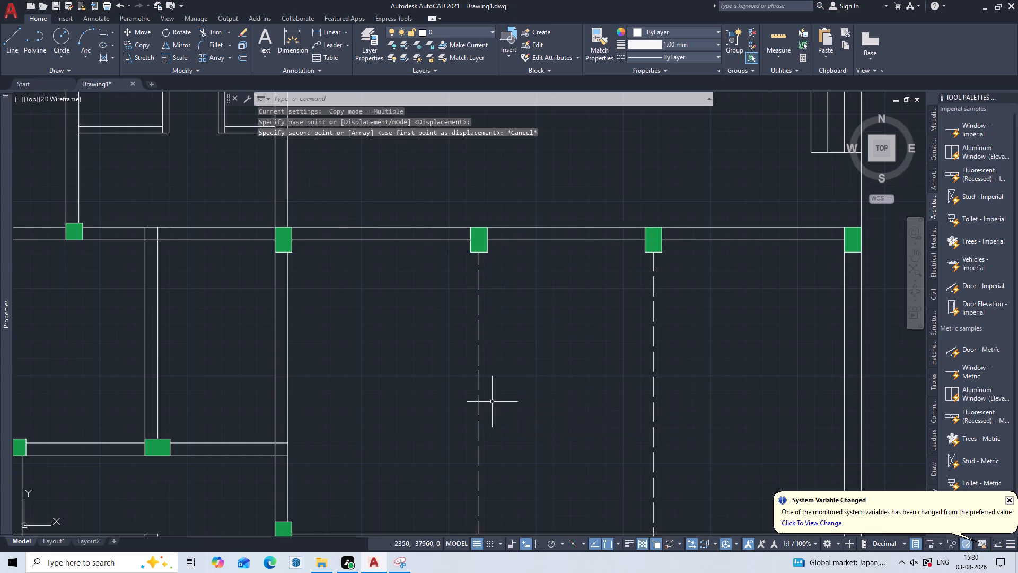
Copy the vertical column at the top of the first dashed line by its top midpoint onto the bottom wall's inner line at that dashed line.
type("COP")
key("Return")
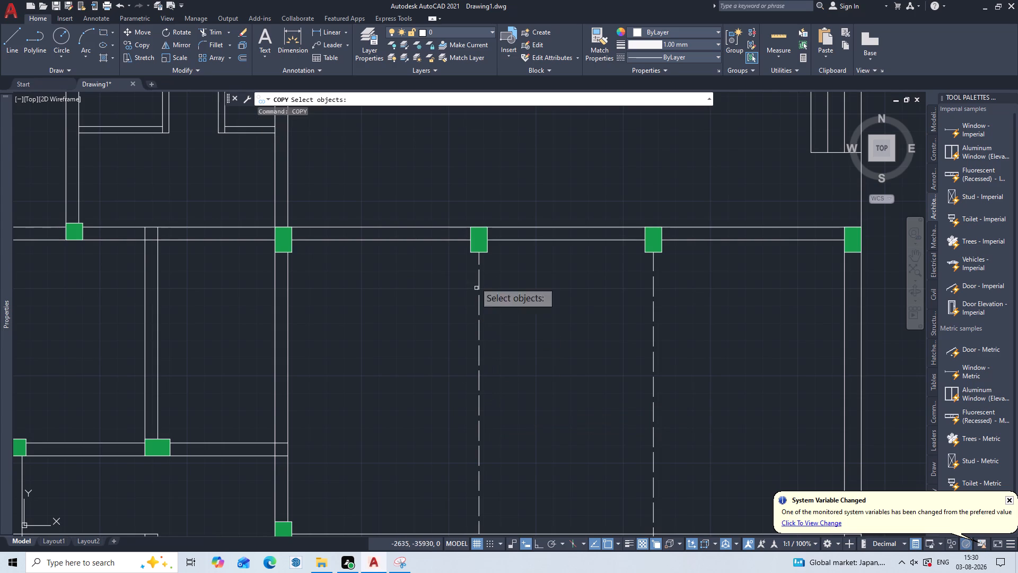
left_click(477, 232)
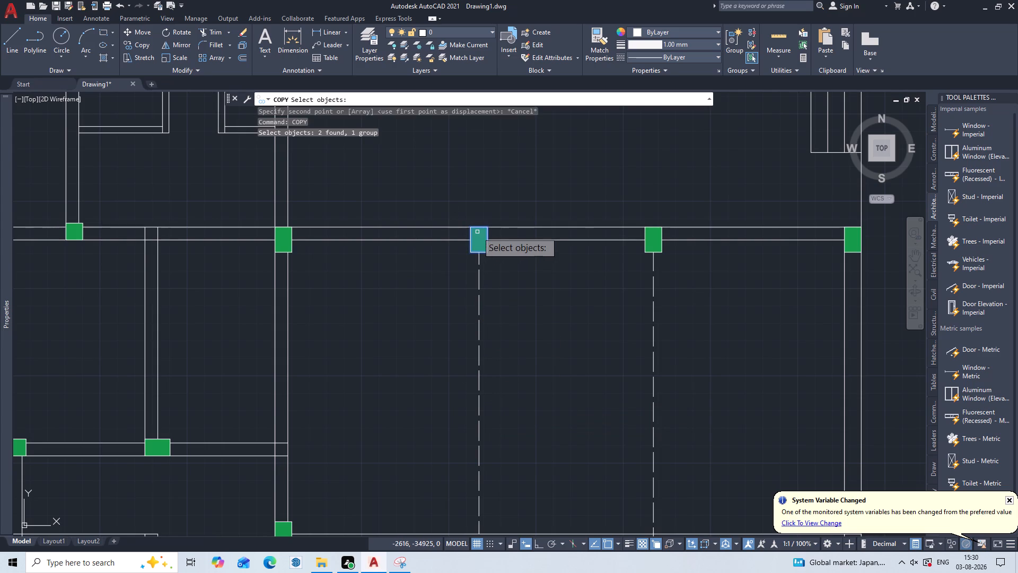
key("Return")
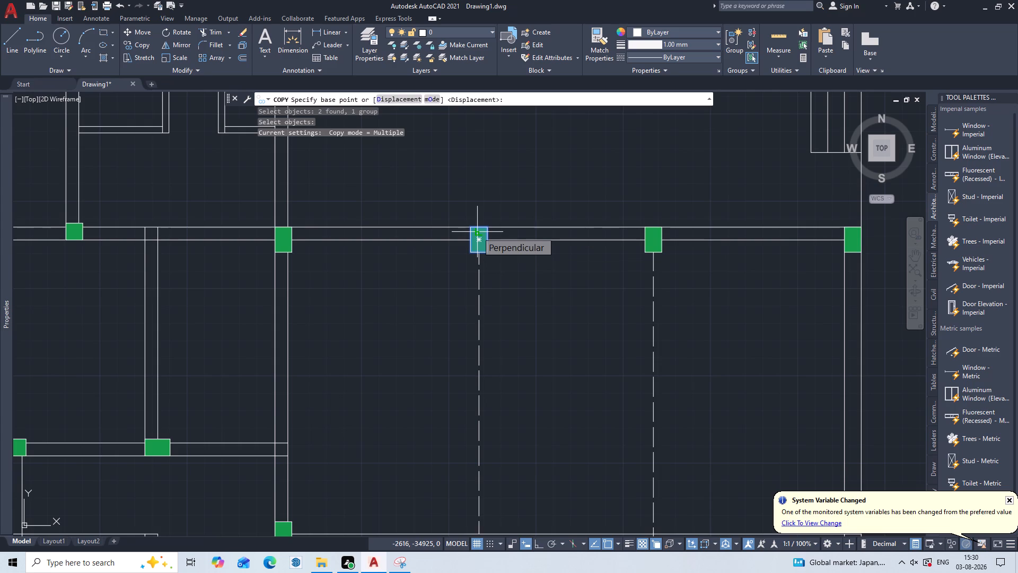
scroll(477, 232, "up", 3)
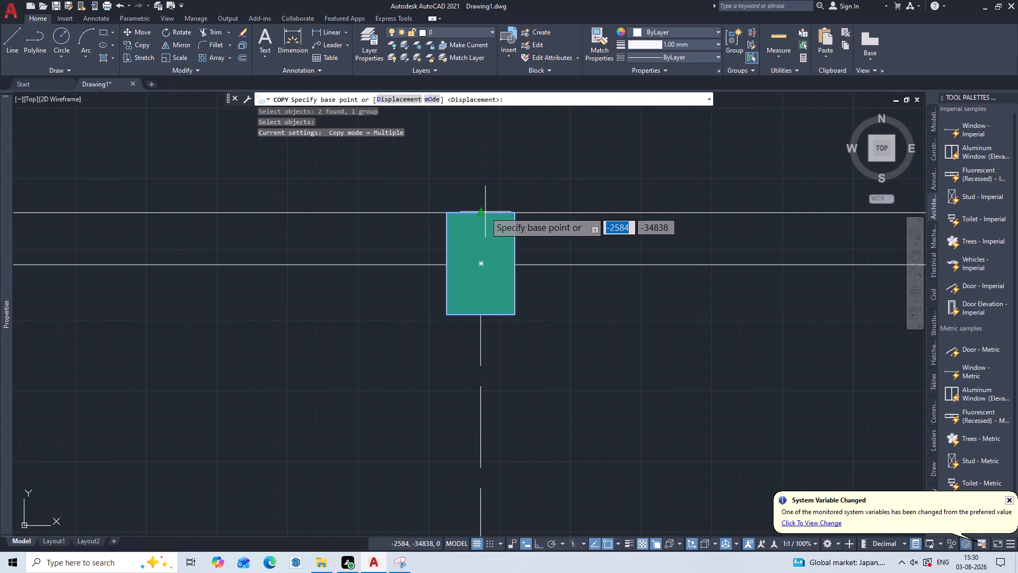
double_click(483, 213)
scroll(510, 388, "down", 1)
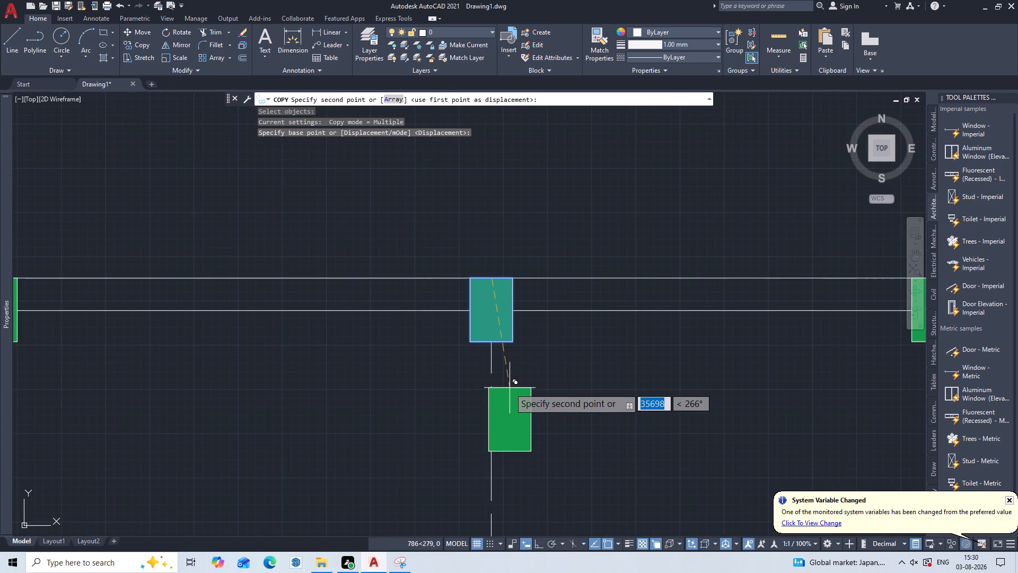
key("F8")
scroll(510, 388, "down", 3)
middle_click_drag(499, 416, 504, 229)
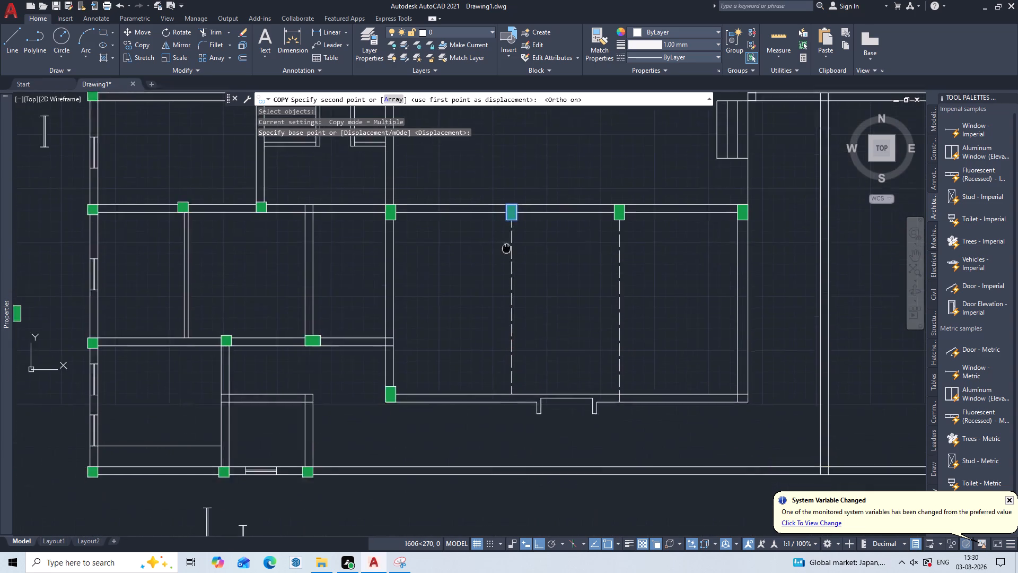
middle_click_drag(504, 229, 499, 193)
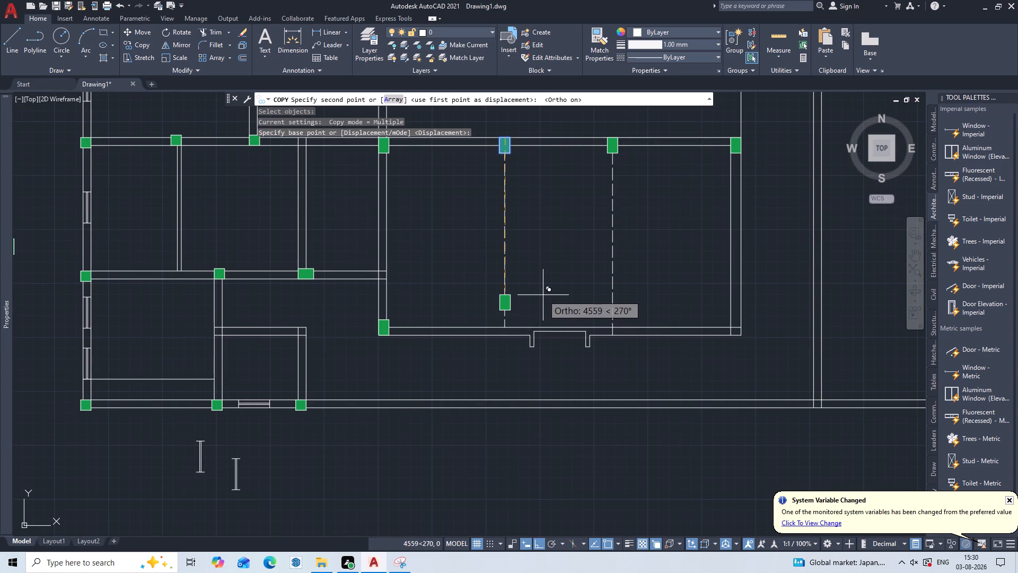
scroll(499, 327, "up", 3)
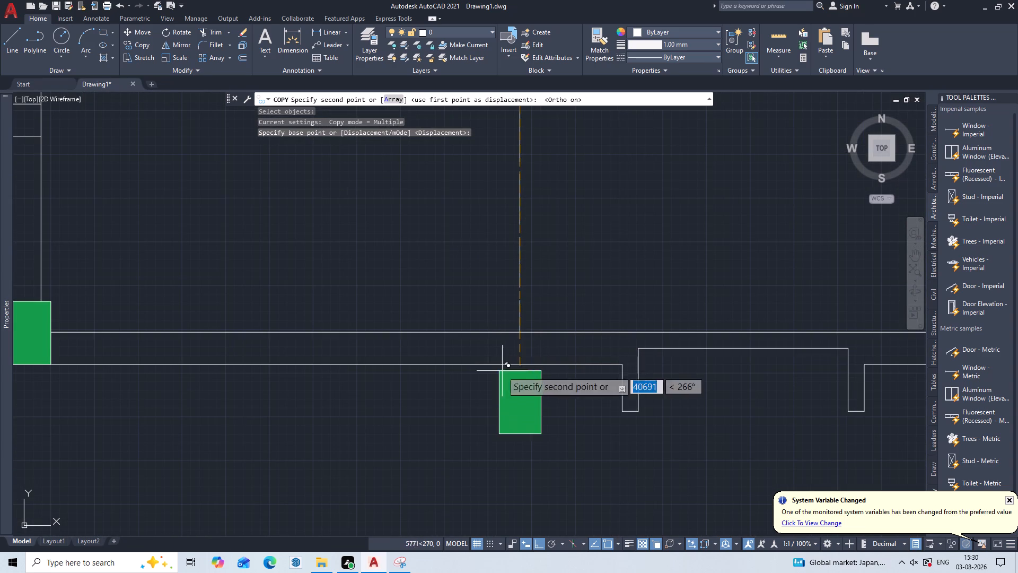
double_click(519, 332)
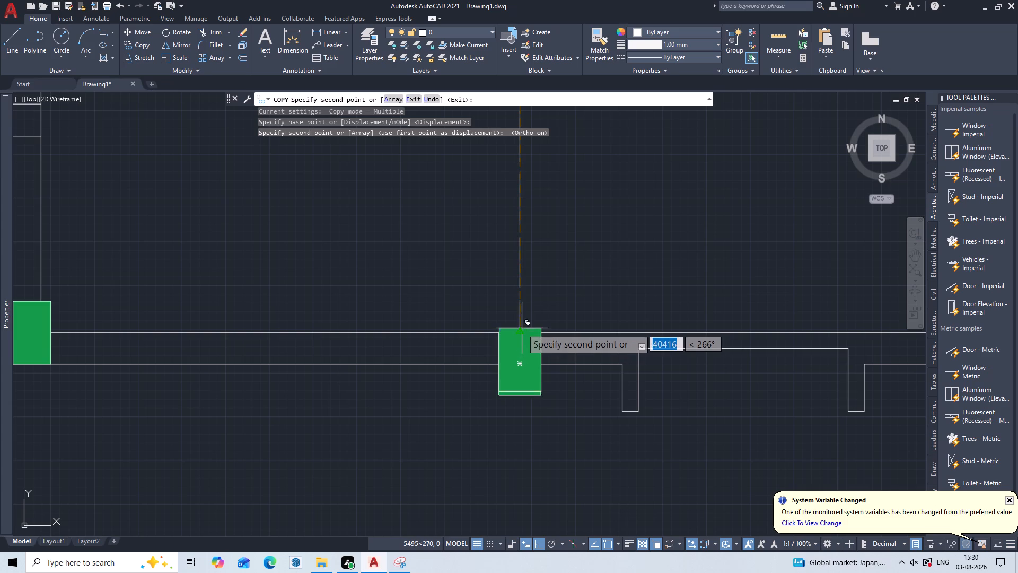
Place another copy of the vertical column on the bottom wall's inner line, centred on the second dashed line.
key("F8")
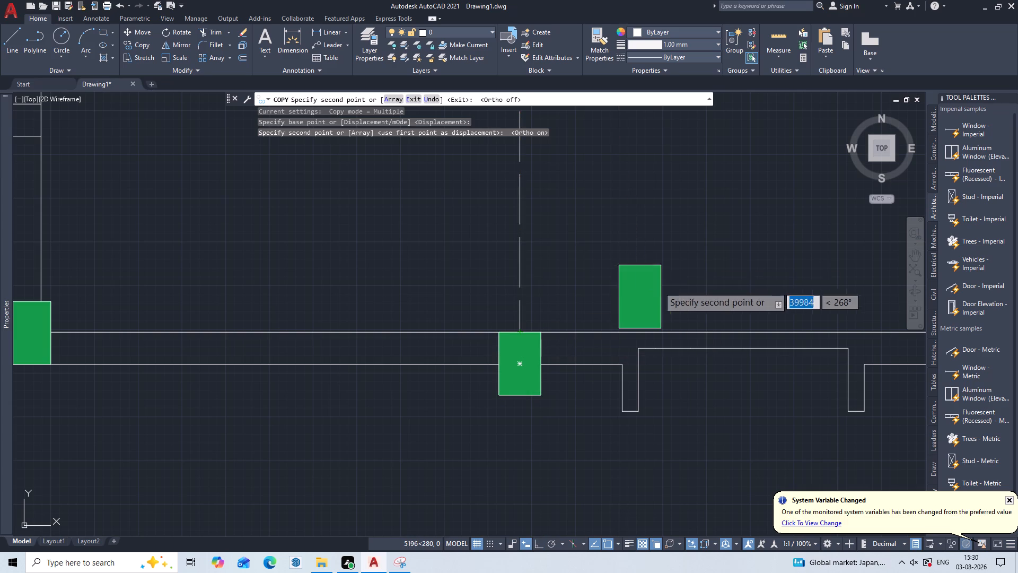
middle_click_drag(962, 392, 605, 427)
middle_click_drag(699, 384, 294, 390)
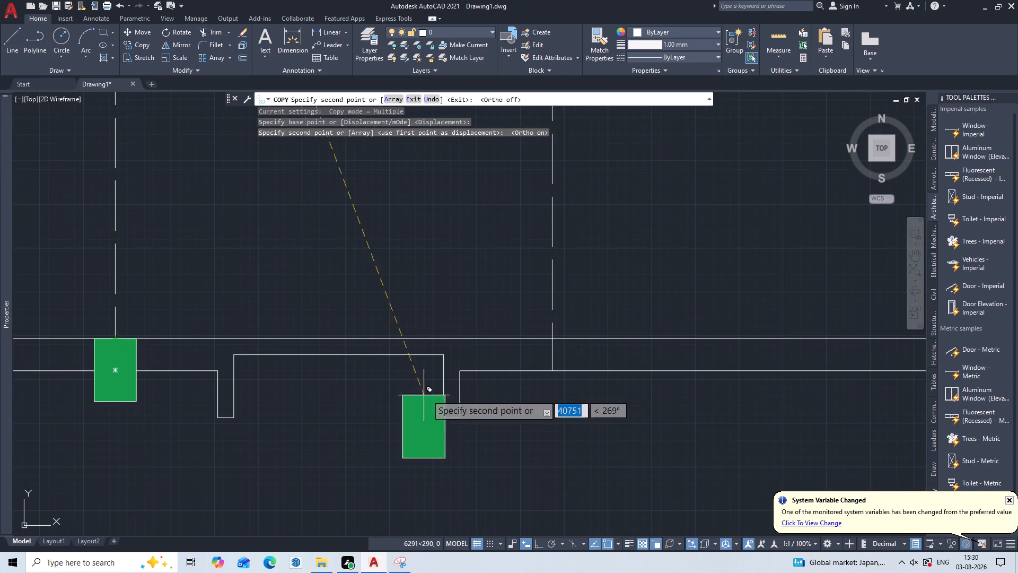
scroll(523, 351, "up", 1)
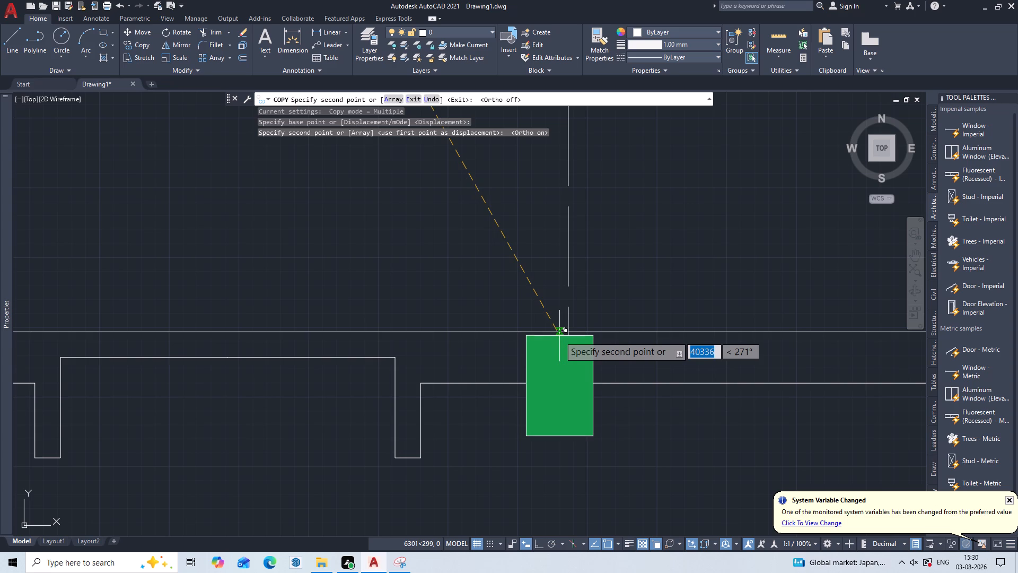
triple_click(565, 334)
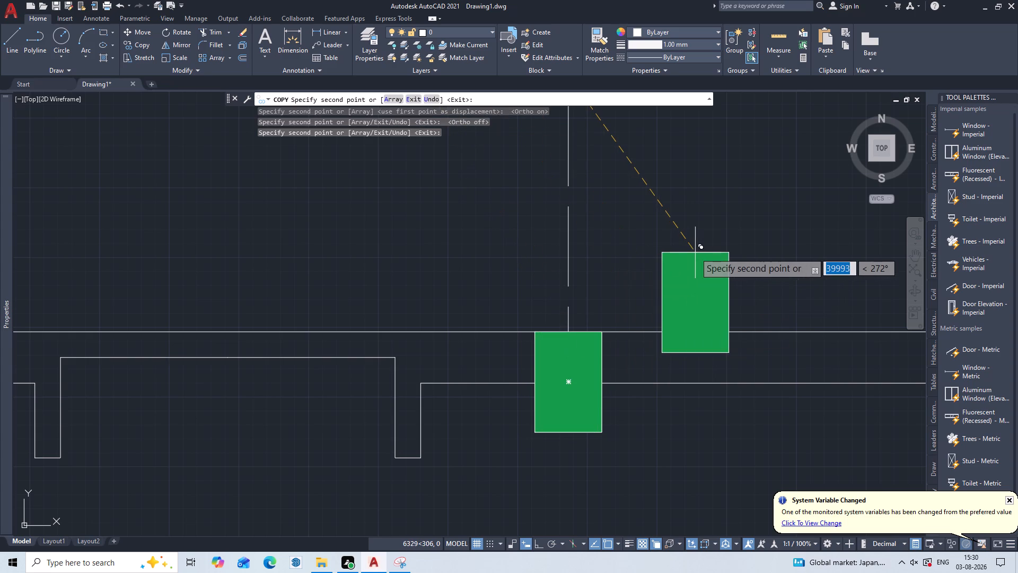
Place a spare copy of the vertical column inside the large room near its bottom-right corner.
scroll(695, 253, "down", 3)
middle_click_drag(696, 258, 616, 314)
middle_click_drag(648, 286, 559, 380)
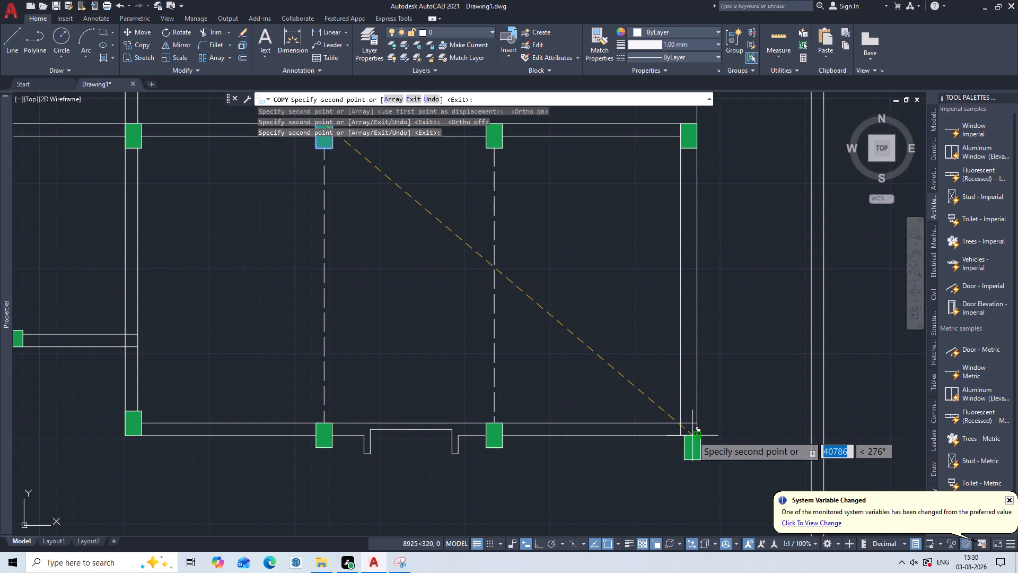
scroll(689, 429, "up", 3)
middle_click_drag(688, 432, 680, 432)
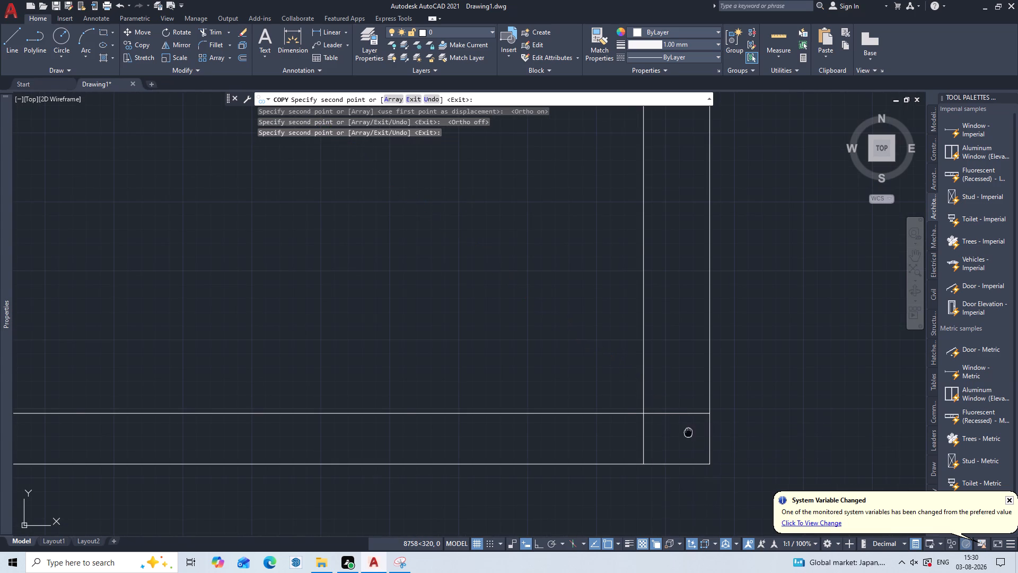
middle_click_drag(680, 432, 650, 435)
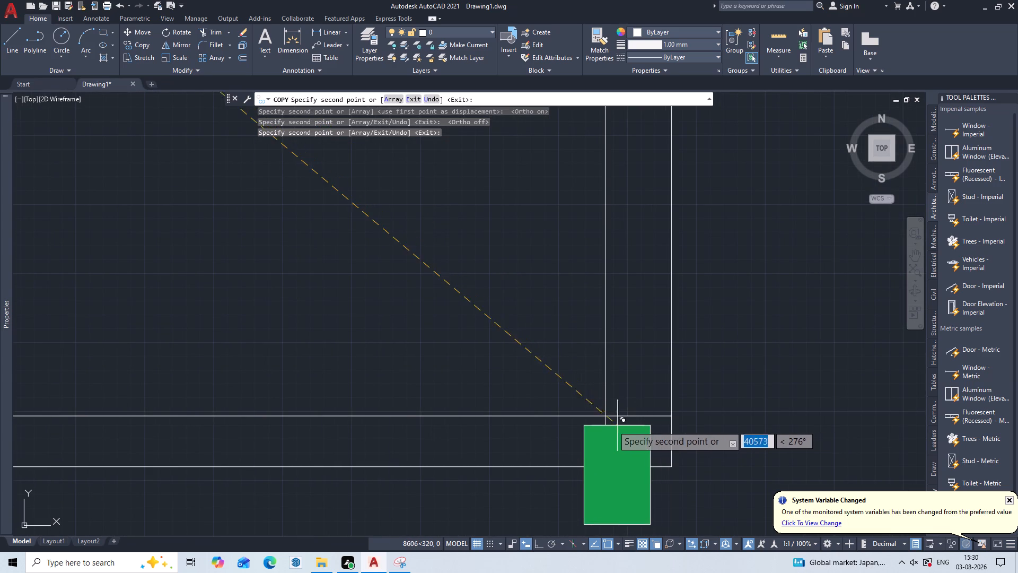
left_click(549, 279)
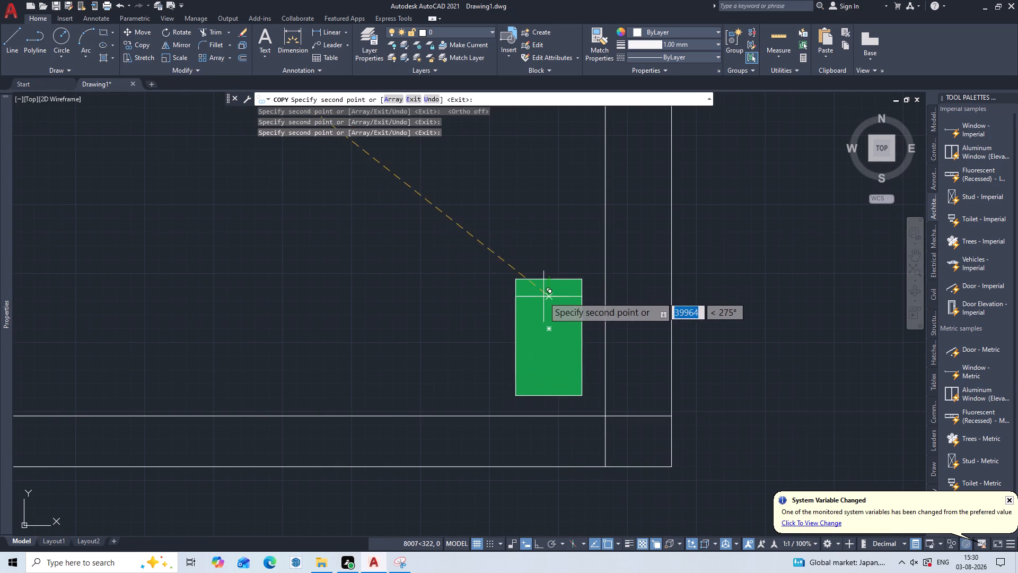
key("Escape")
Move the spare column by its top-right corner to where the bottom wall's inner line meets the right wall's outer line.
key("m")
key("Return")
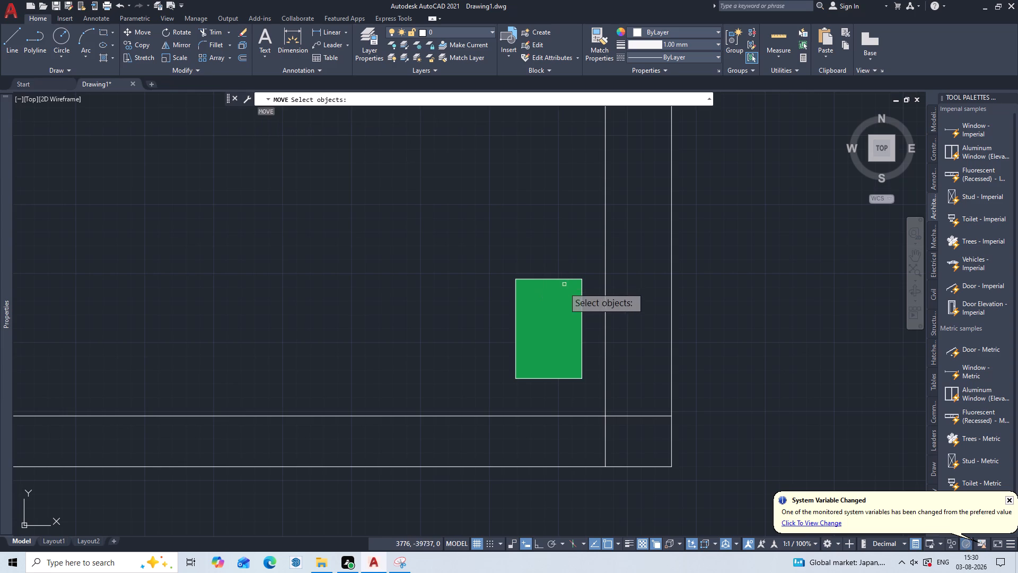
left_click(561, 296)
key("Return")
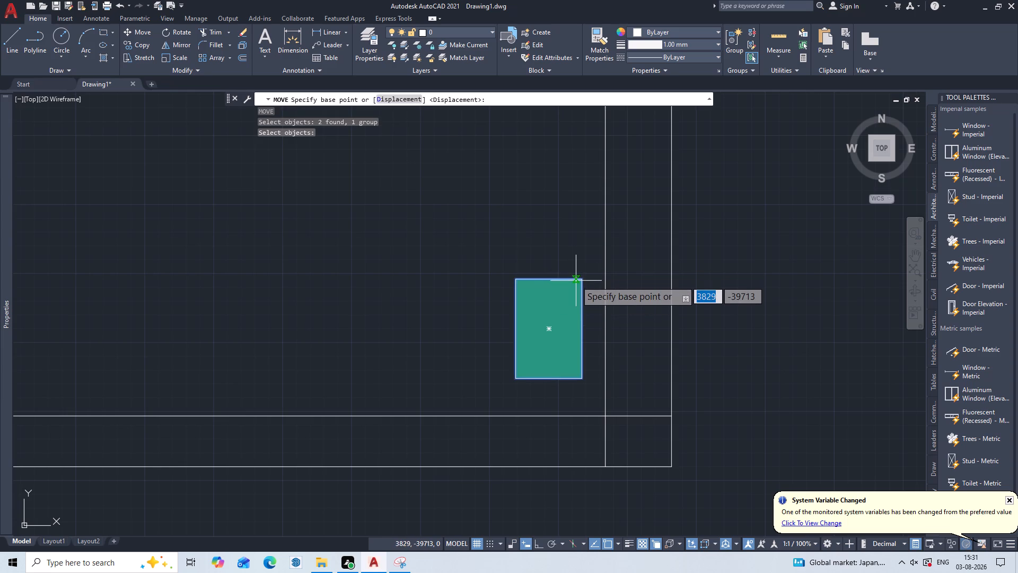
double_click(582, 277)
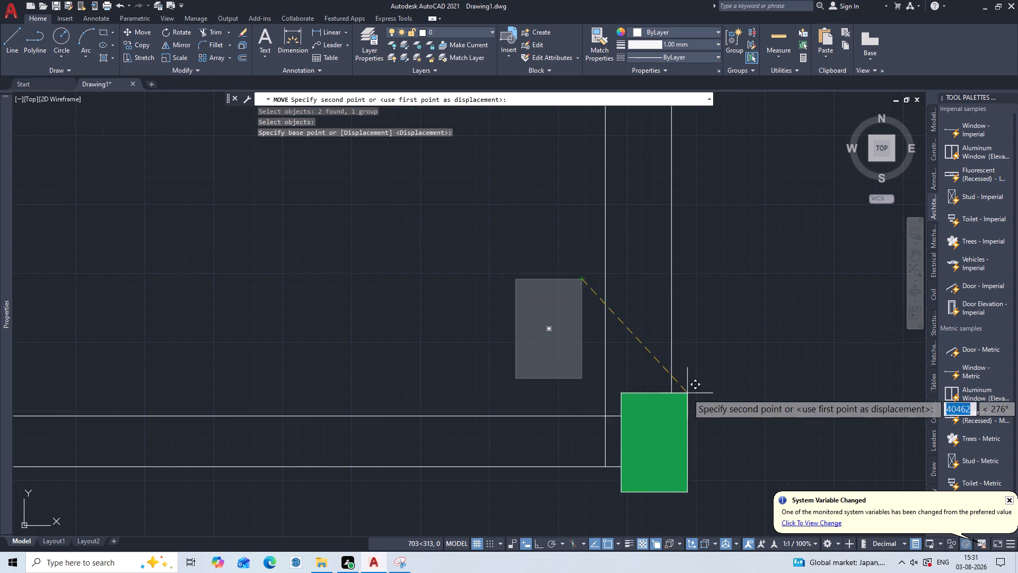
double_click(671, 415)
key("Escape")
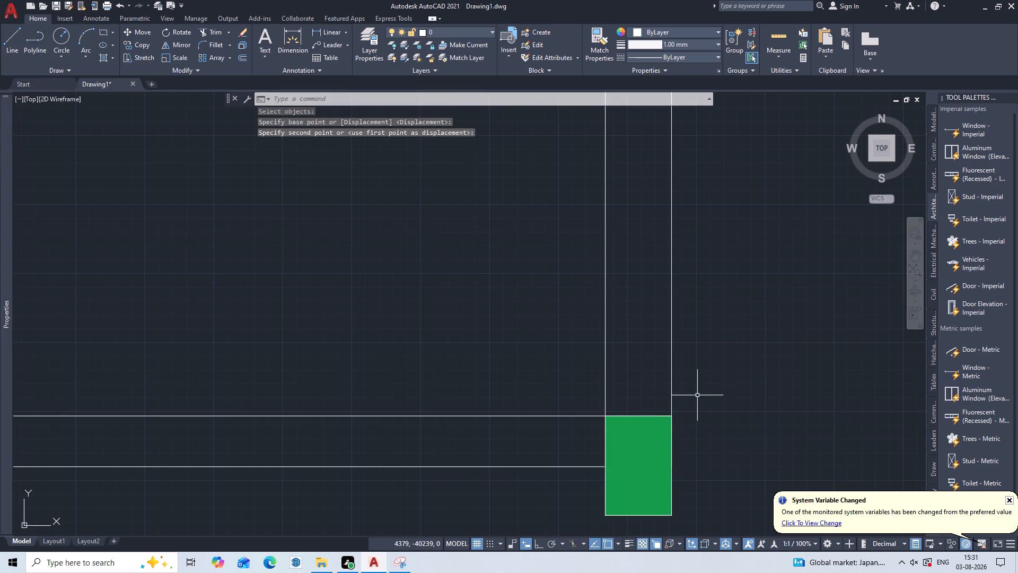
Move the square column below the upper-left room's right partition by its top-left corner onto the next wall junction to its right.
scroll(697, 389, "down", 3)
scroll(649, 400, "down", 2)
middle_click_drag(627, 401, 688, 347)
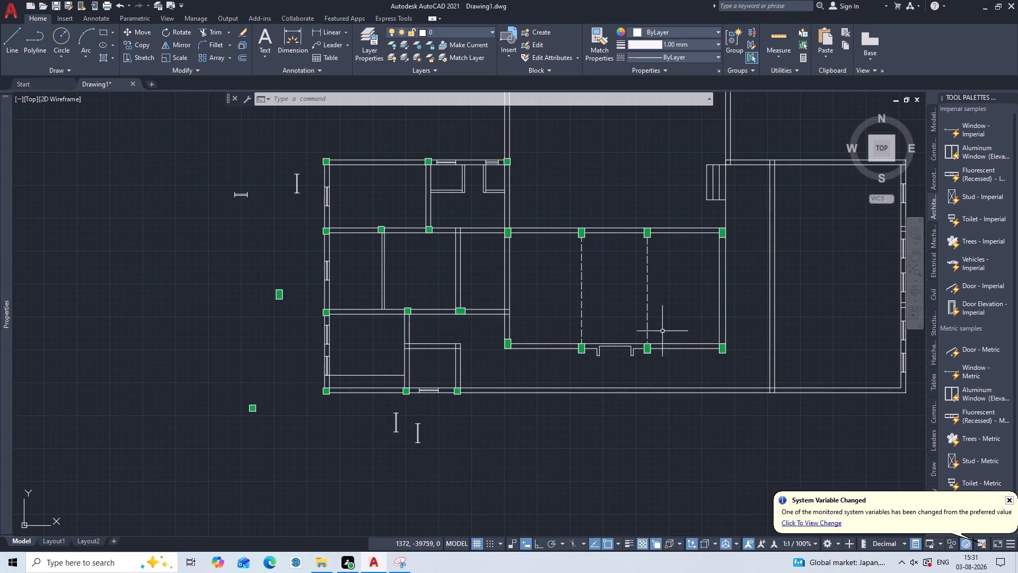
middle_click_drag(420, 260, 457, 325)
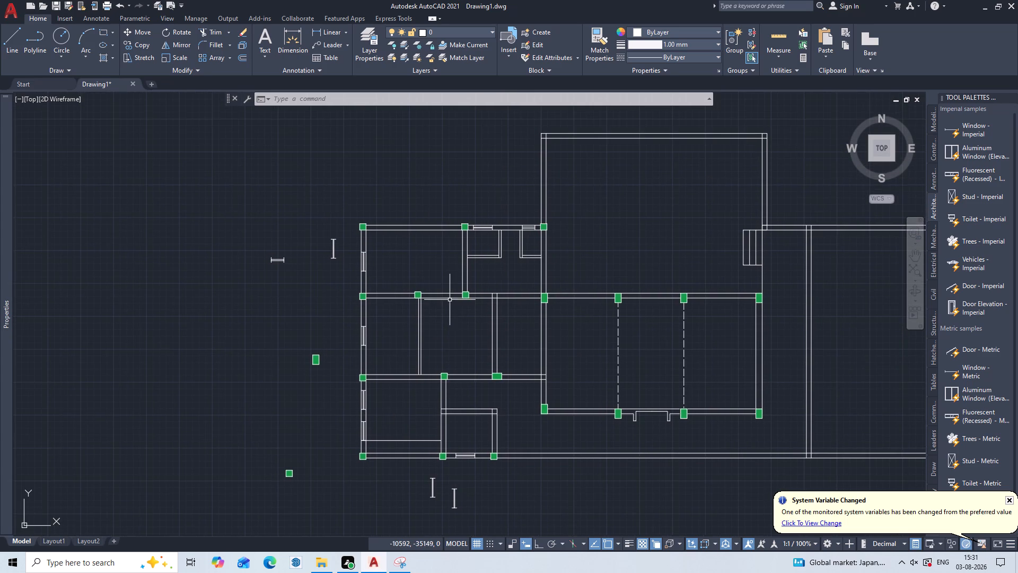
scroll(449, 297, "up", 2)
middle_click_drag(449, 297, 416, 379)
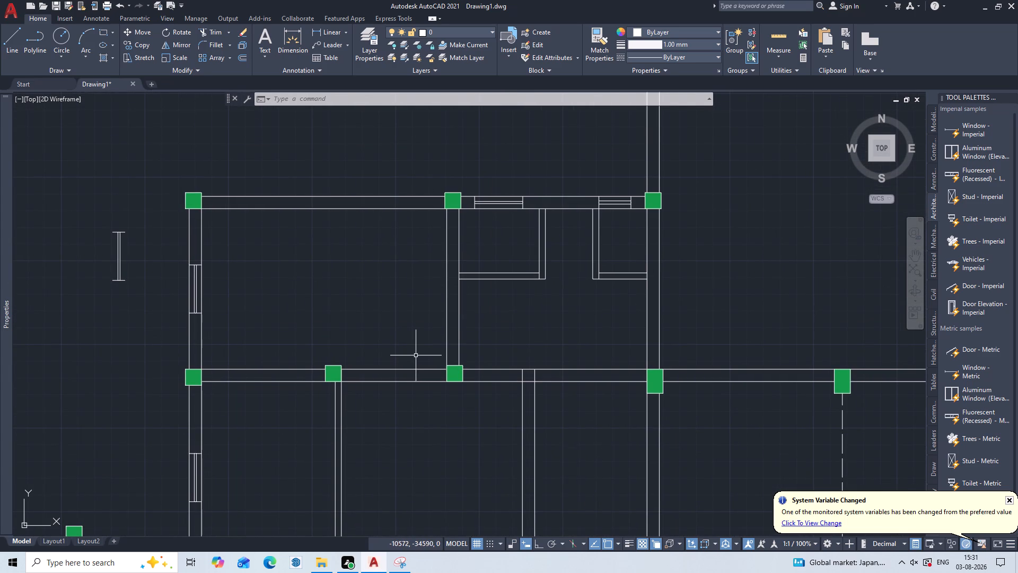
scroll(451, 379, "up", 2)
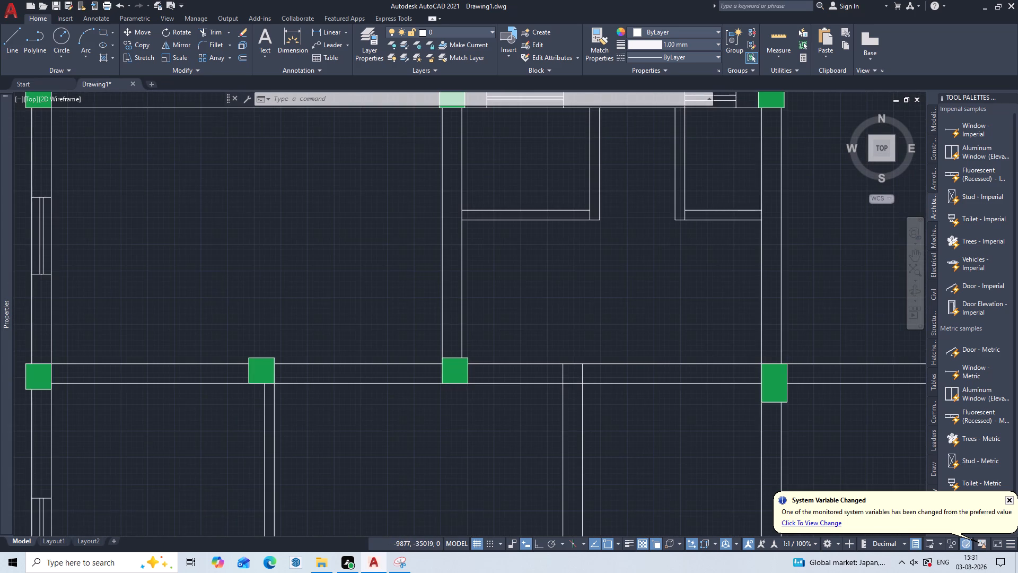
key("m")
key("Return")
double_click(452, 374)
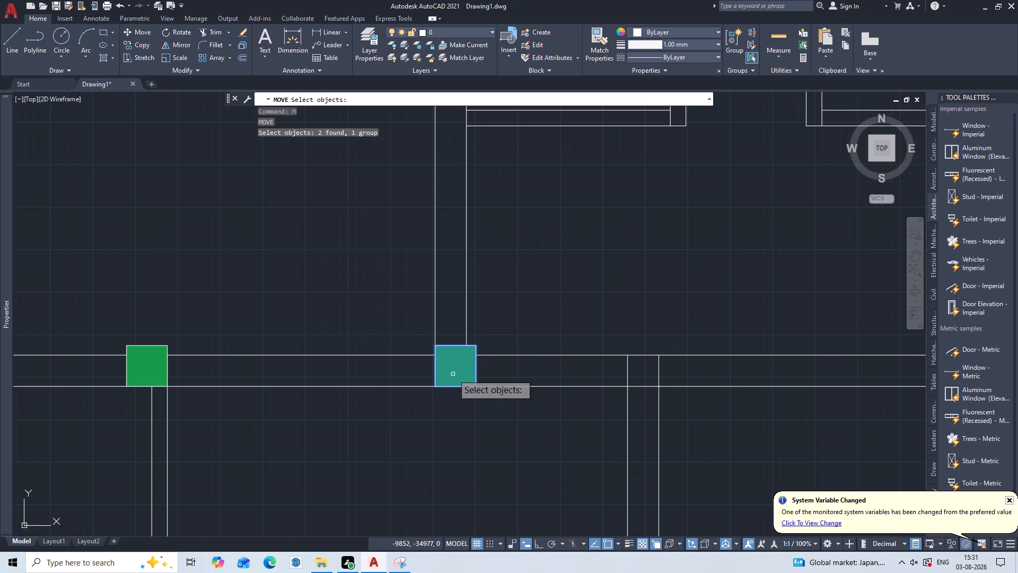
key("Return")
double_click(439, 346)
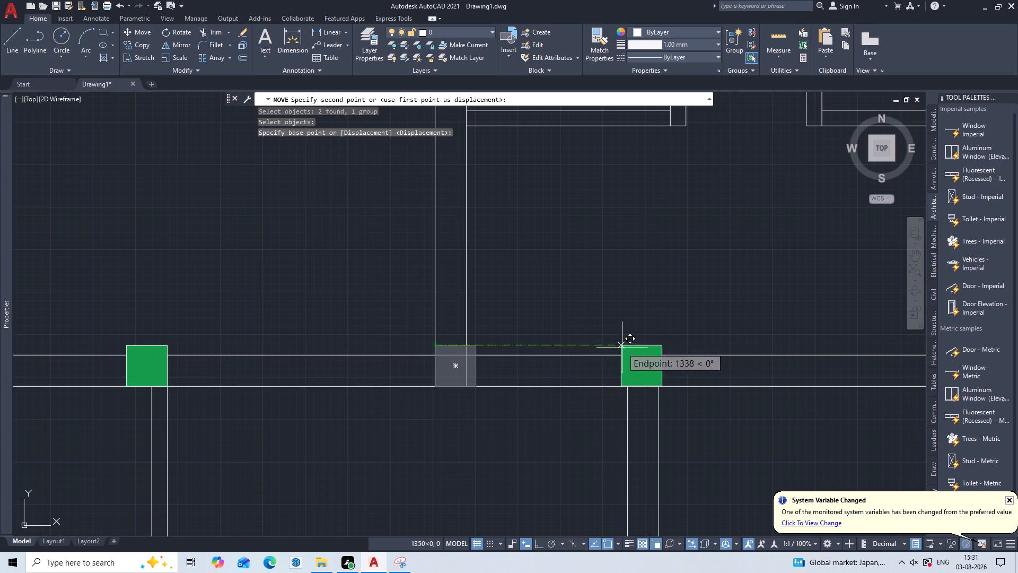
triple_click(631, 354)
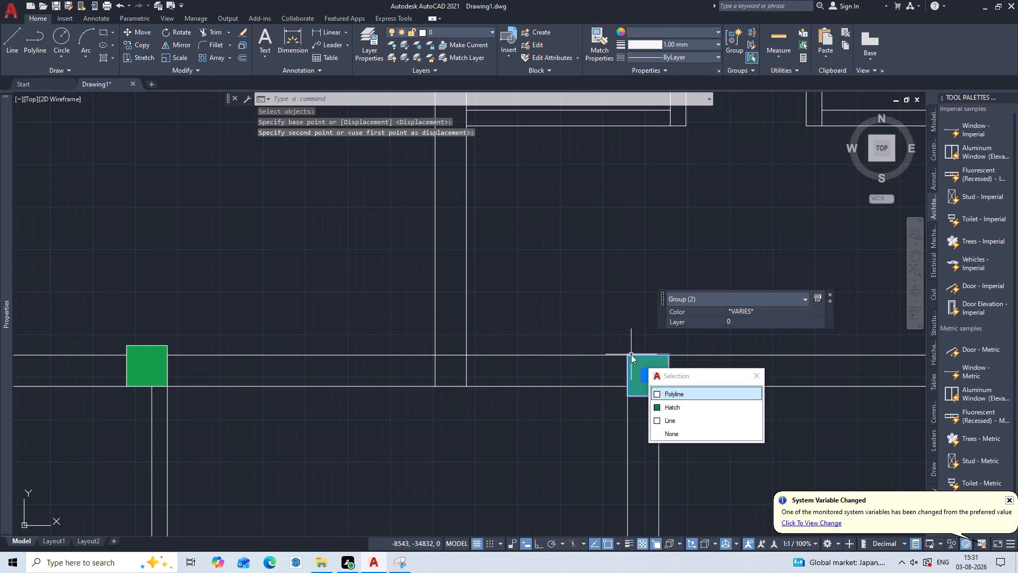
key("Escape")
key("Escape")
Examine the column layout across the whole floor plan, including the corners and junctions that have no column.
scroll(613, 380, "down", 3)
middle_click_drag(576, 423, 576, 423)
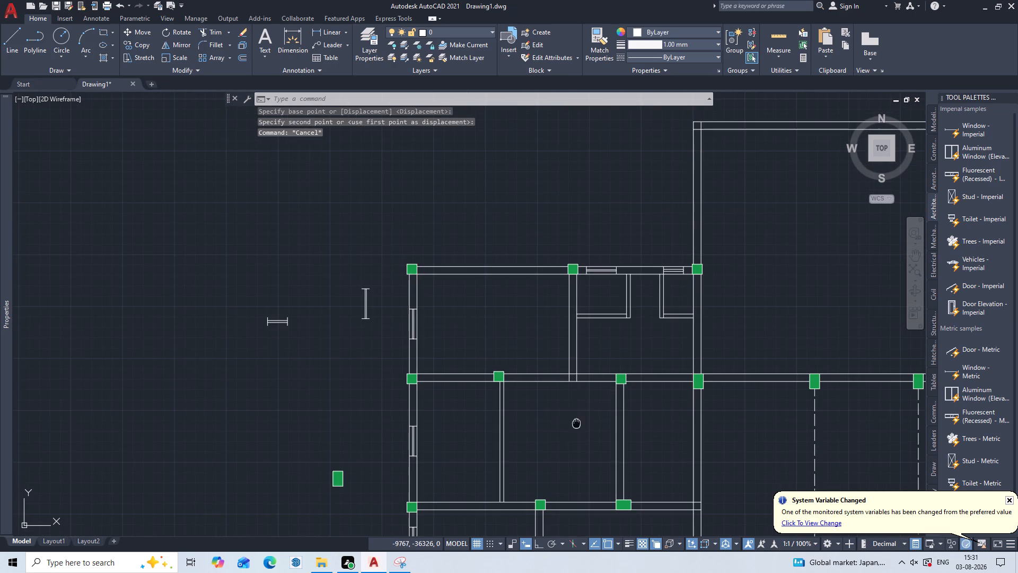
middle_click_drag(576, 423, 556, 328)
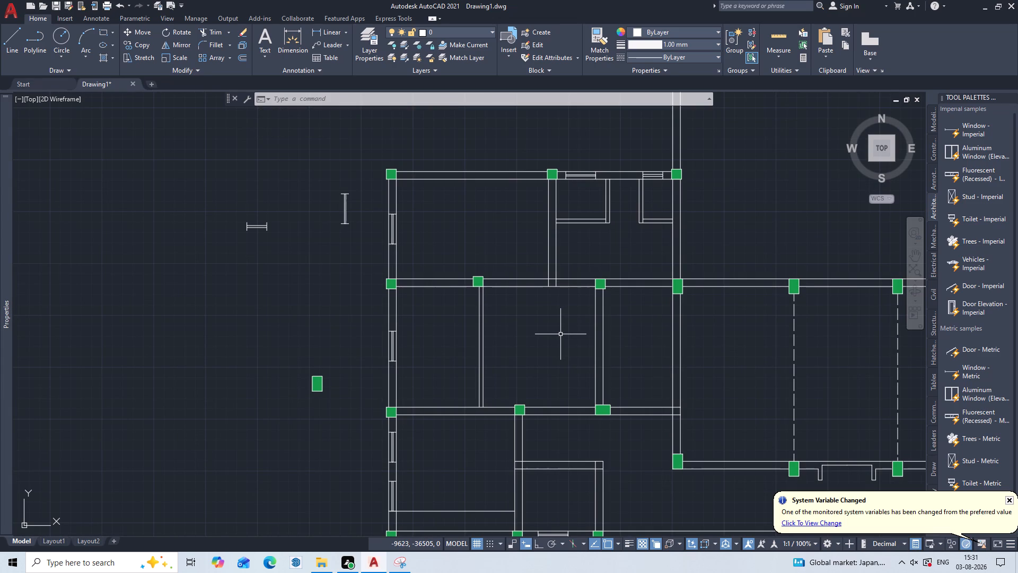
scroll(572, 350, "down", 2)
middle_click_drag(560, 362, 493, 282)
scroll(495, 283, "up", 2)
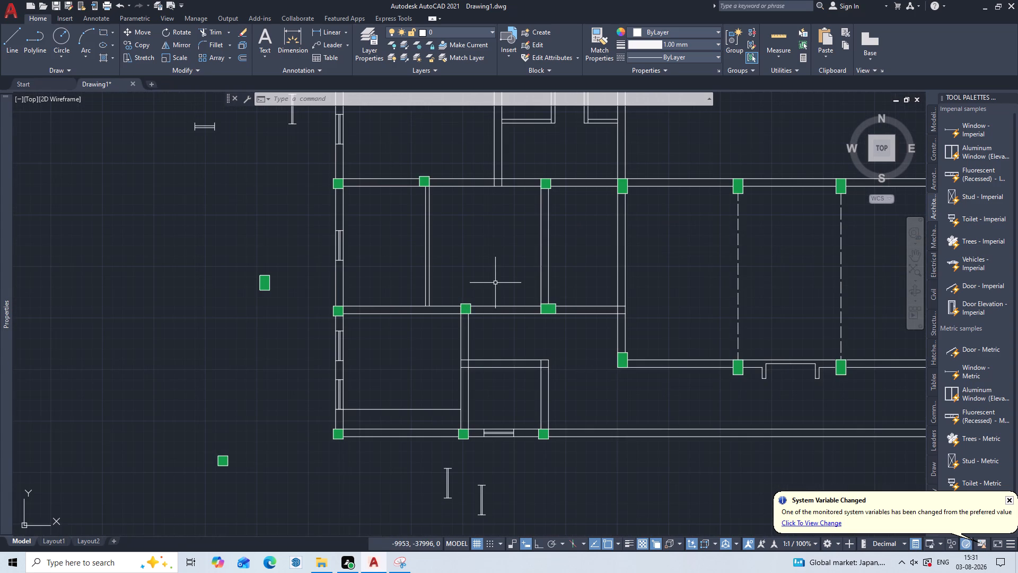
middle_click_drag(493, 301, 528, 263)
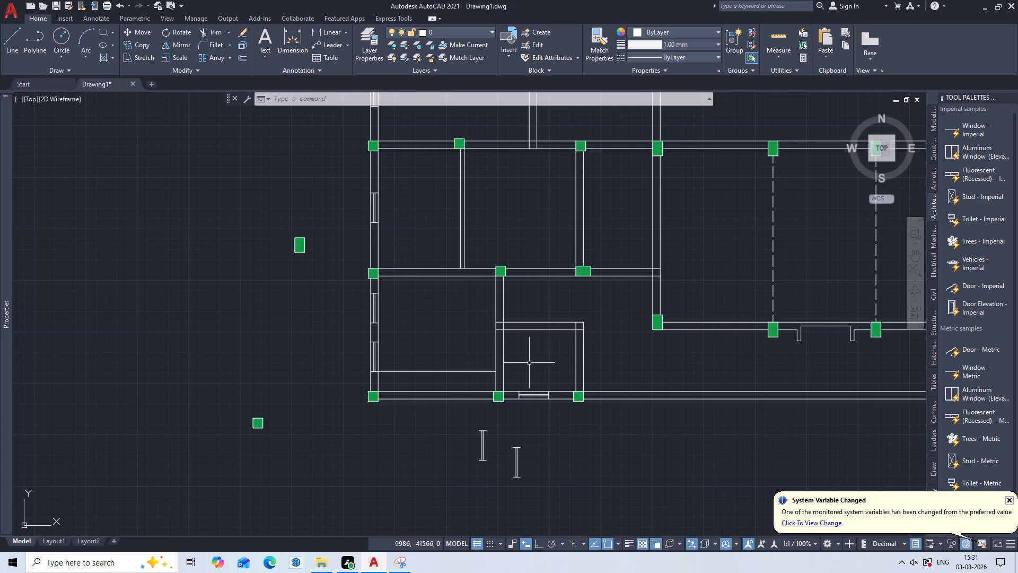
middle_click_drag(529, 363, 259, 406)
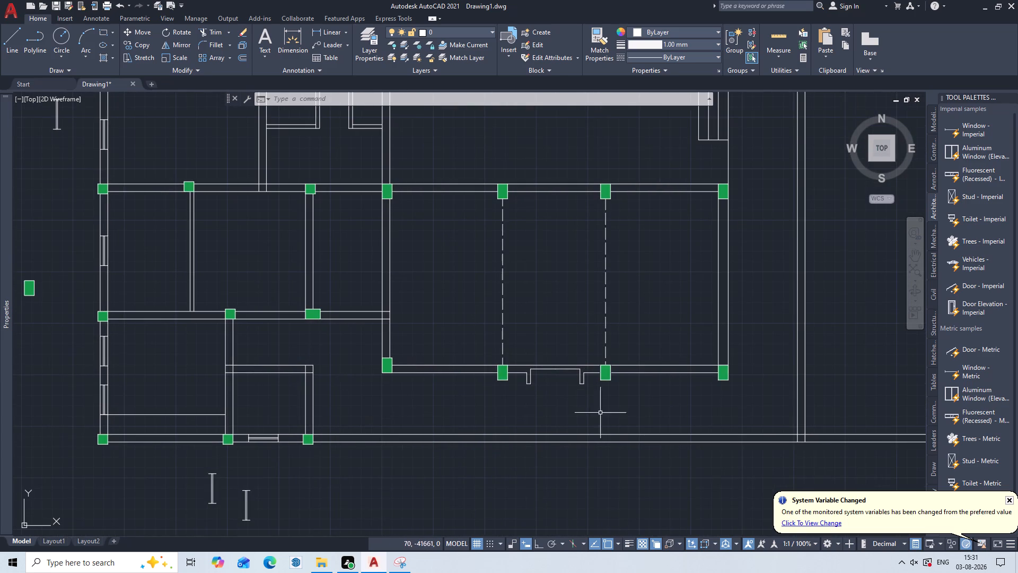
scroll(615, 420, "down", 2)
middle_click_drag(674, 283, 668, 310)
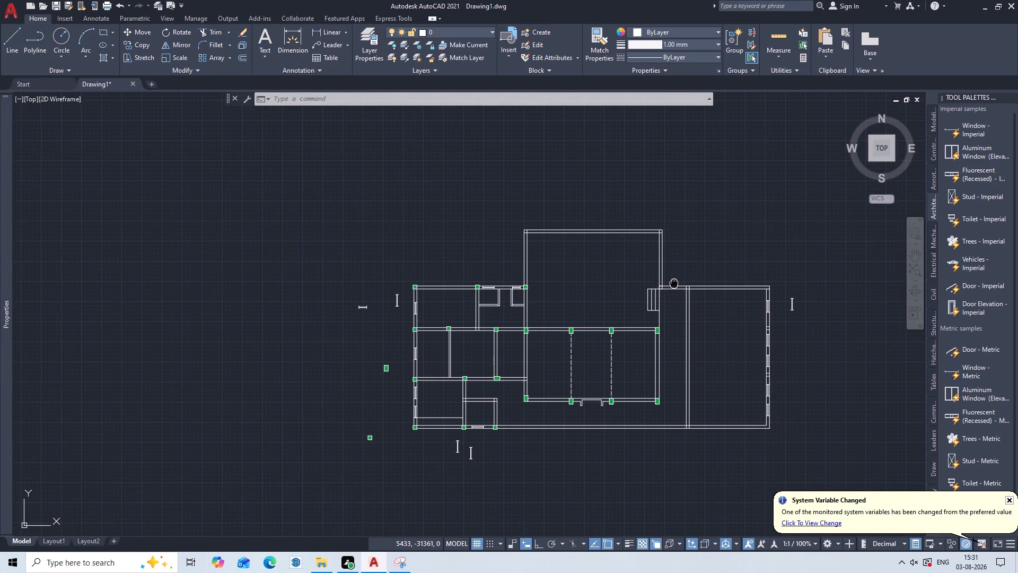
middle_click_drag(668, 310, 678, 326)
scroll(533, 320, "up", 1)
middle_click_drag(533, 319, 576, 403)
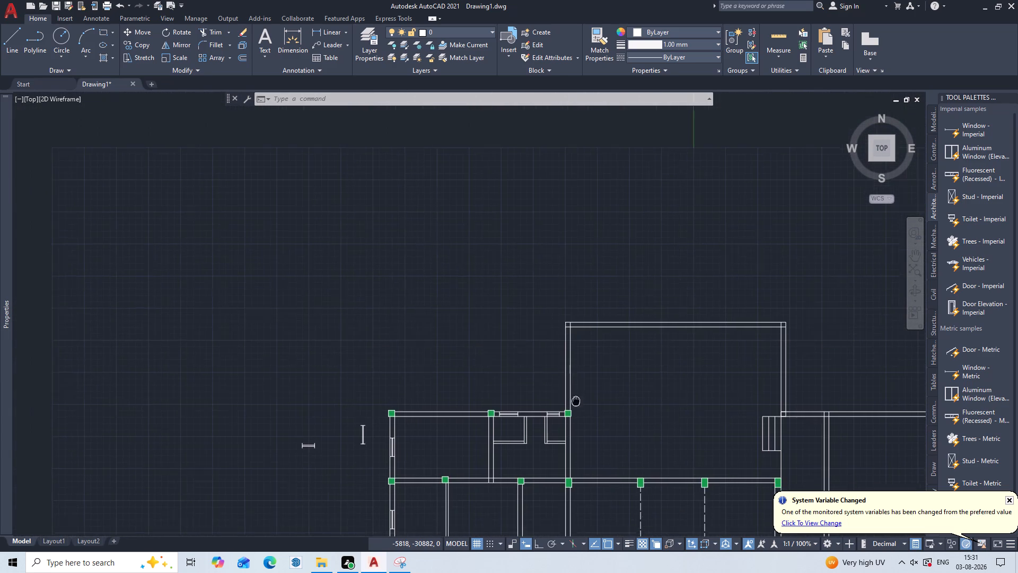
Copy the square column at the upper-left wing's top-right junction by its top-left corner onto the upper large room's top-left outer corner.
middle_click_drag(576, 403, 576, 404)
scroll(556, 383, "up", 2)
middle_click_drag(555, 411, 513, 334)
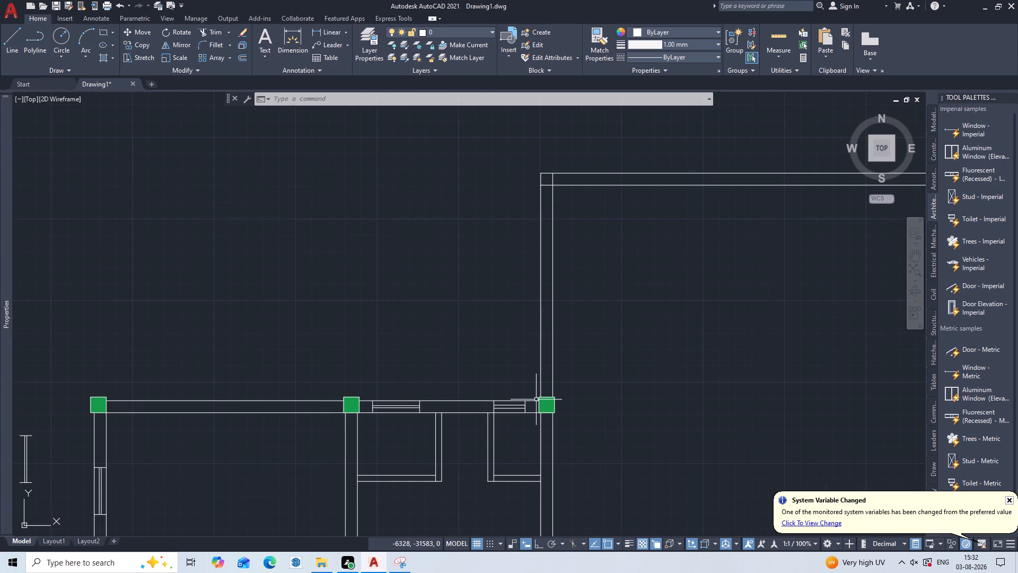
type("COP")
key("Return")
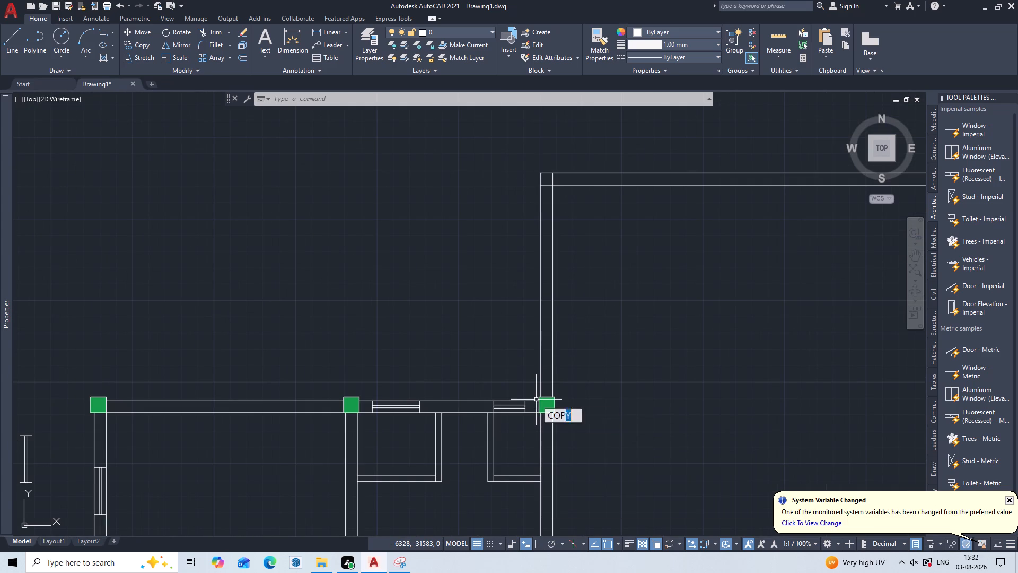
double_click(545, 408)
key("Return")
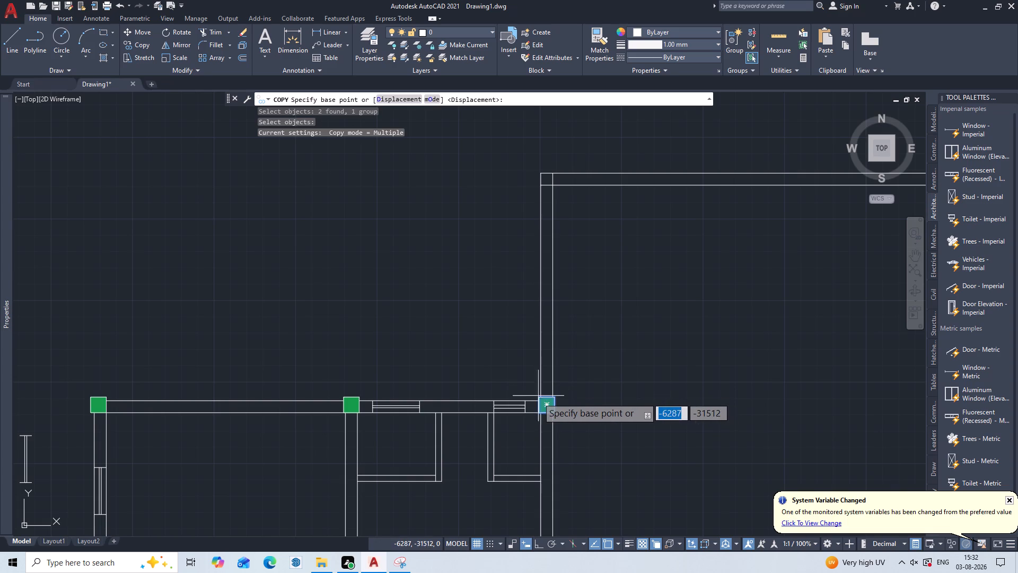
double_click(538, 397)
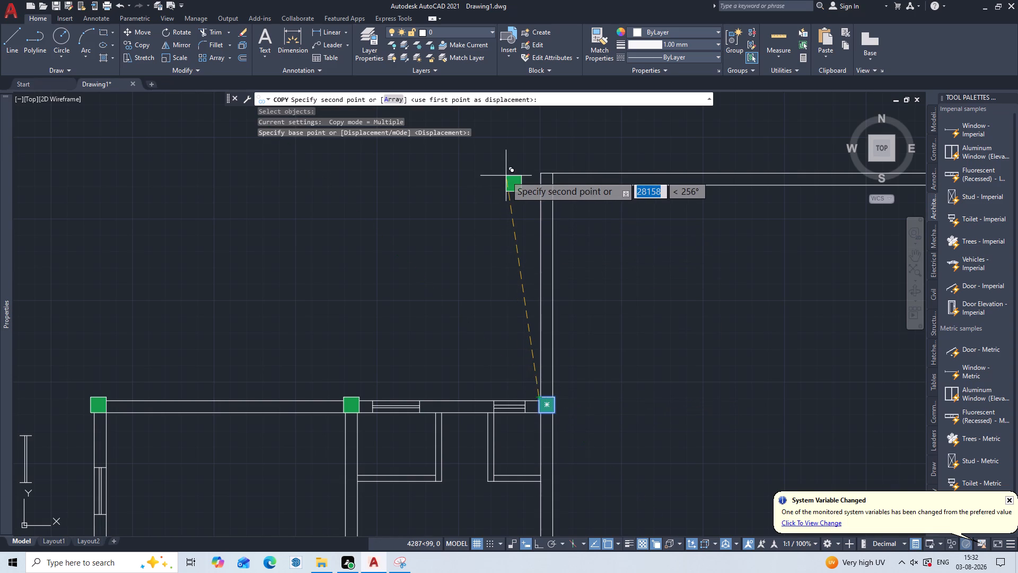
key("F8")
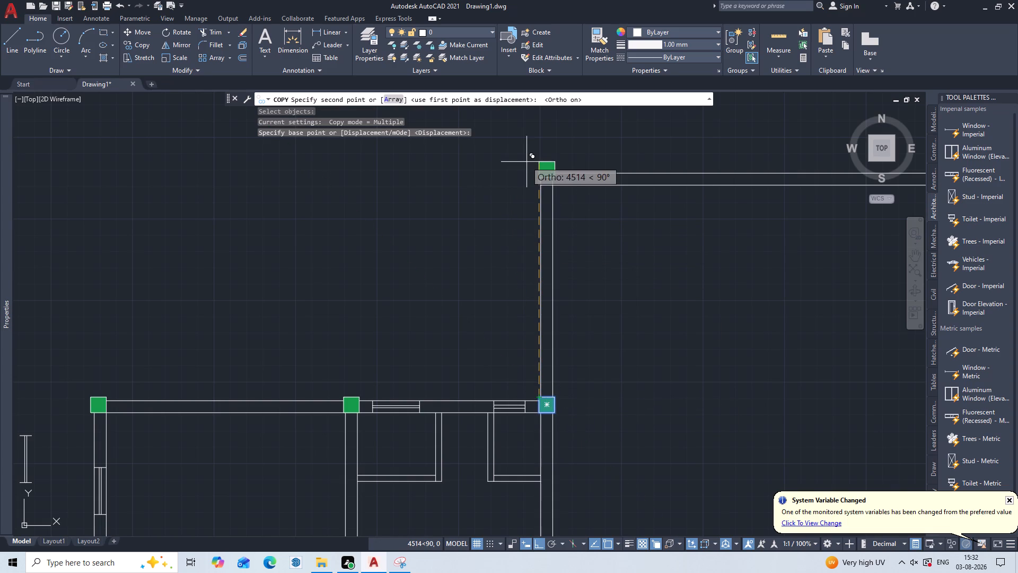
scroll(519, 184, "up", 2)
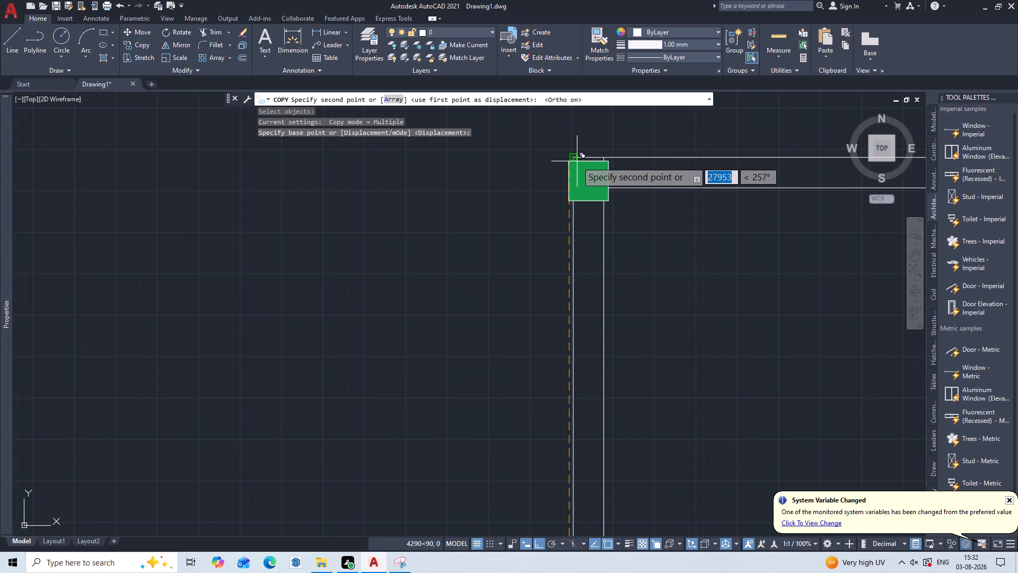
triple_click(577, 161)
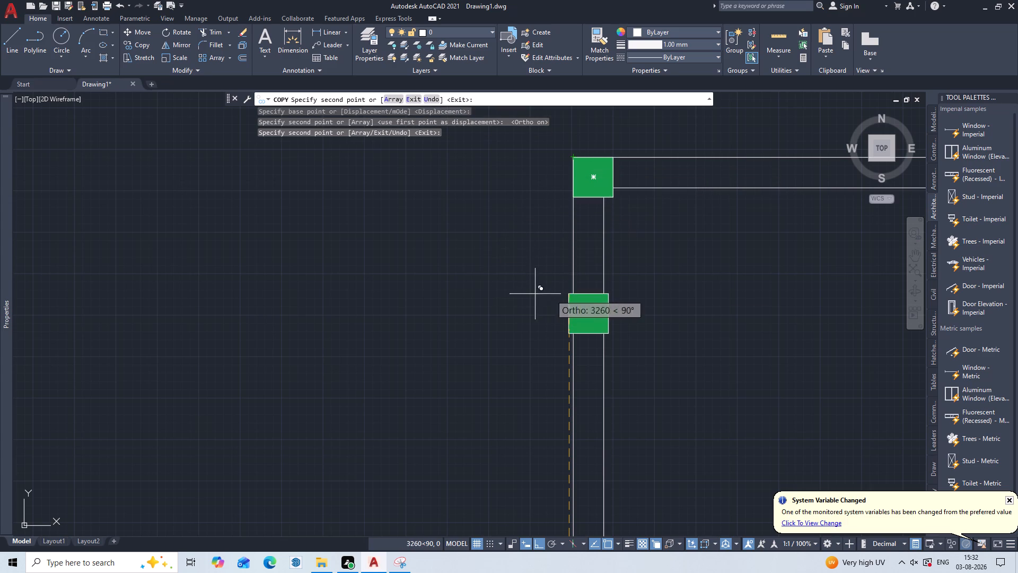
Place spare copies of the square column outside the upper large room, near its top-right corner and beside its right wall.
scroll(699, 302, "down", 3)
middle_click_drag(700, 306, 541, 293)
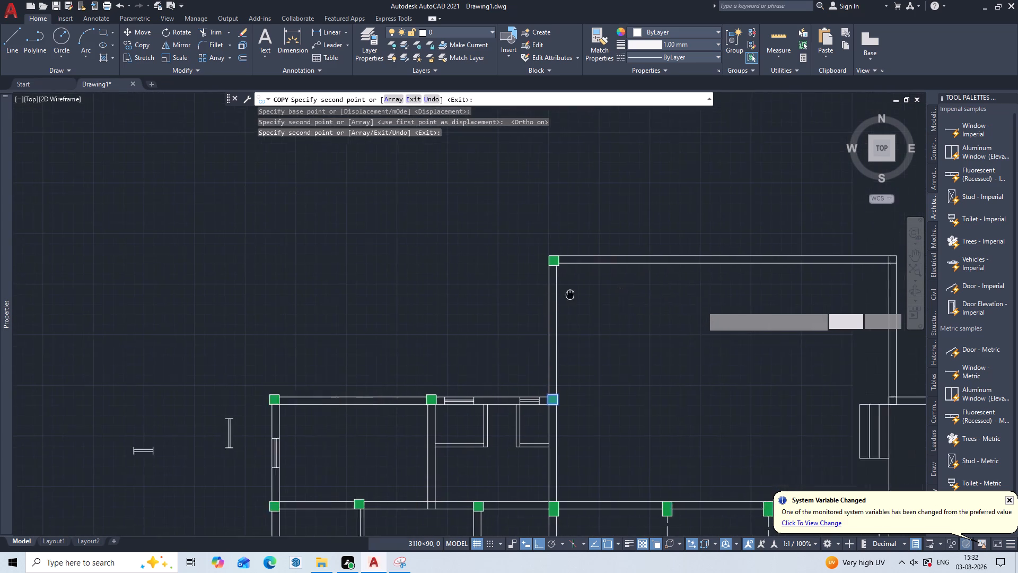
middle_click_drag(541, 293, 367, 304)
key("F8")
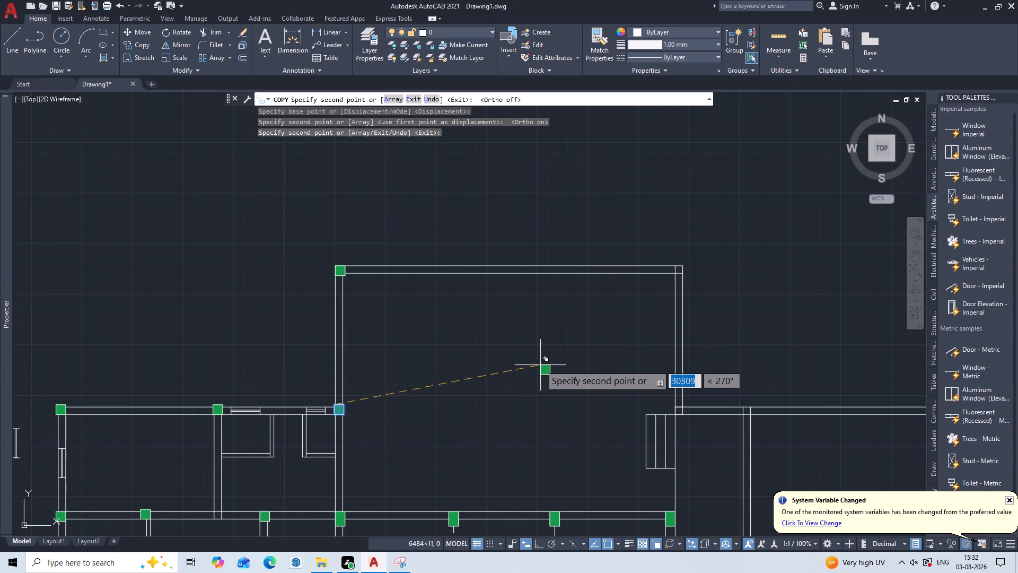
middle_click_drag(540, 365, 631, 246)
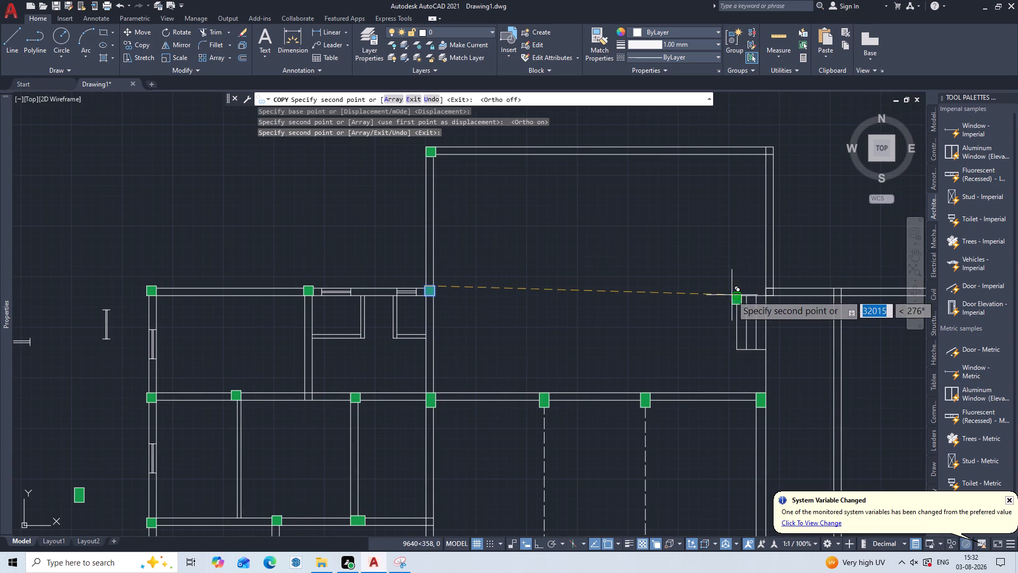
middle_click_drag(730, 296, 516, 341)
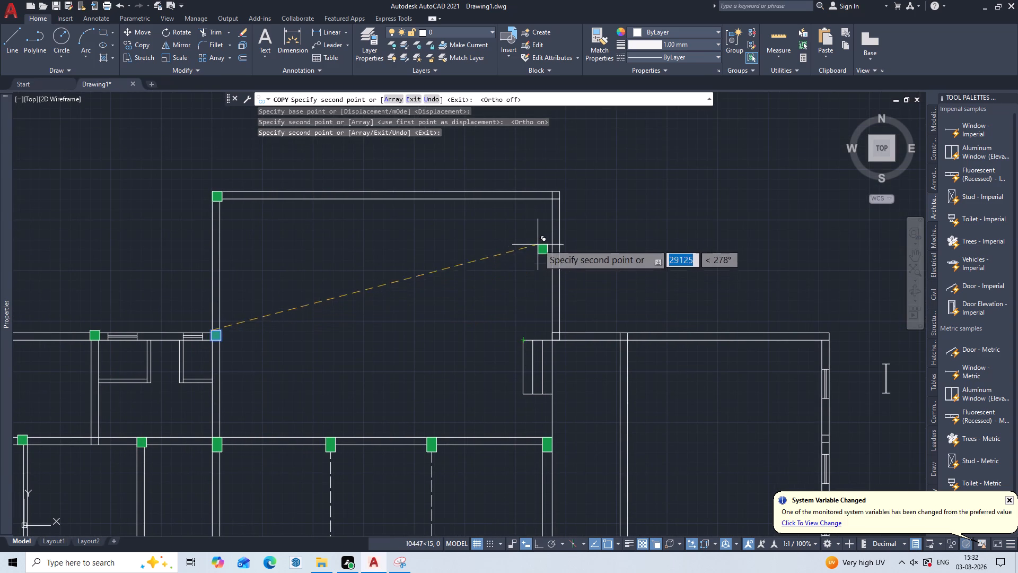
triple_click(576, 176)
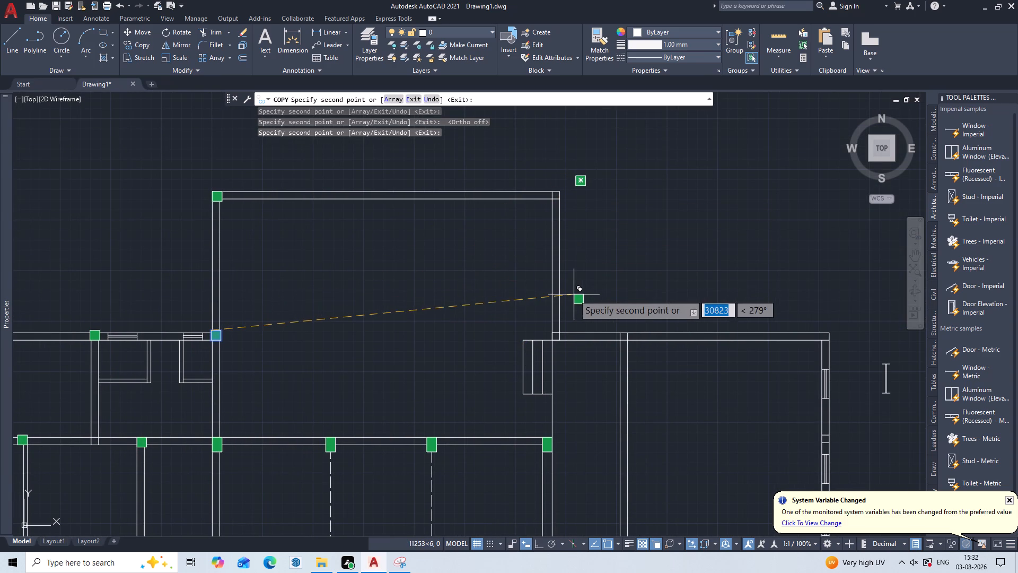
left_click(572, 300)
key("Escape")
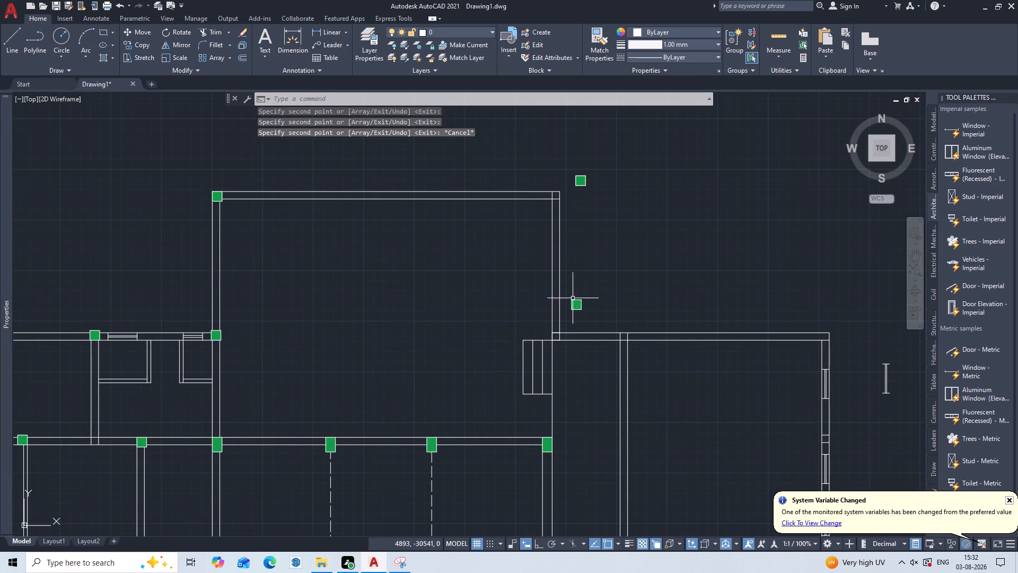
Move a spare square column by its top-right corner onto the upper large room's top-right outer corner.
middle_click_drag(584, 222, 580, 280)
scroll(575, 253, "up", 2)
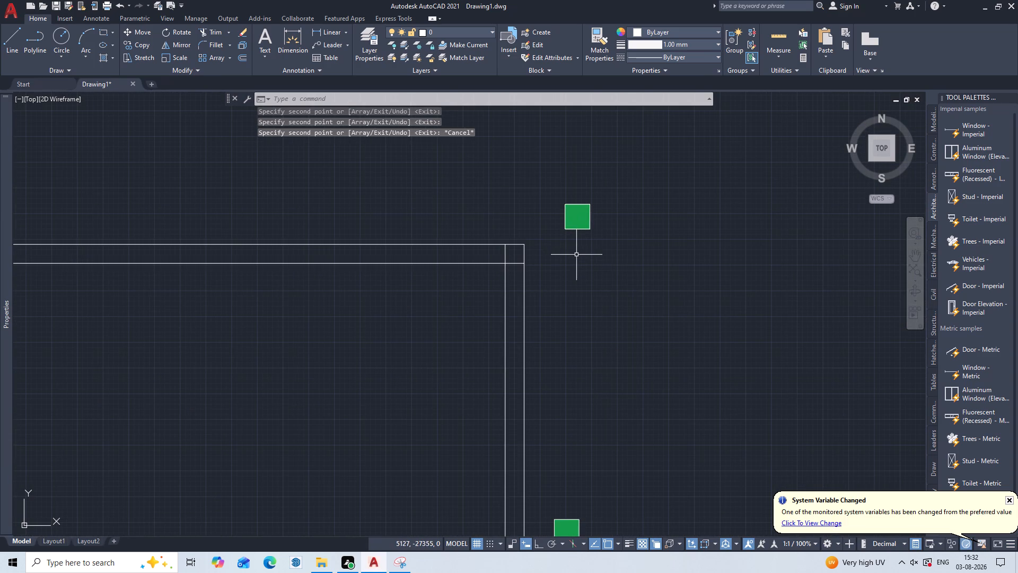
key("m")
key("Return")
left_click(573, 224)
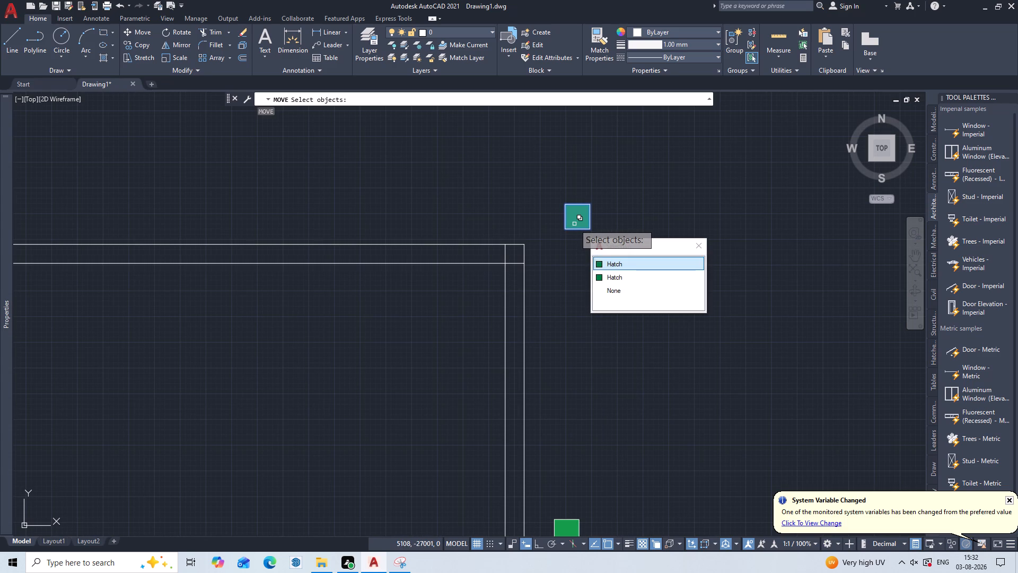
key("Return")
key("Return")
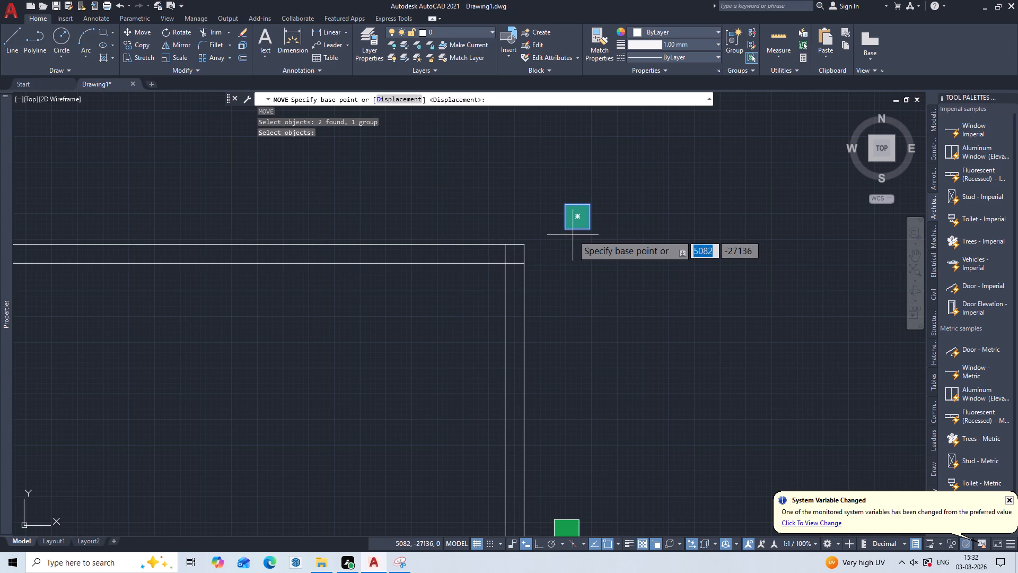
double_click(592, 204)
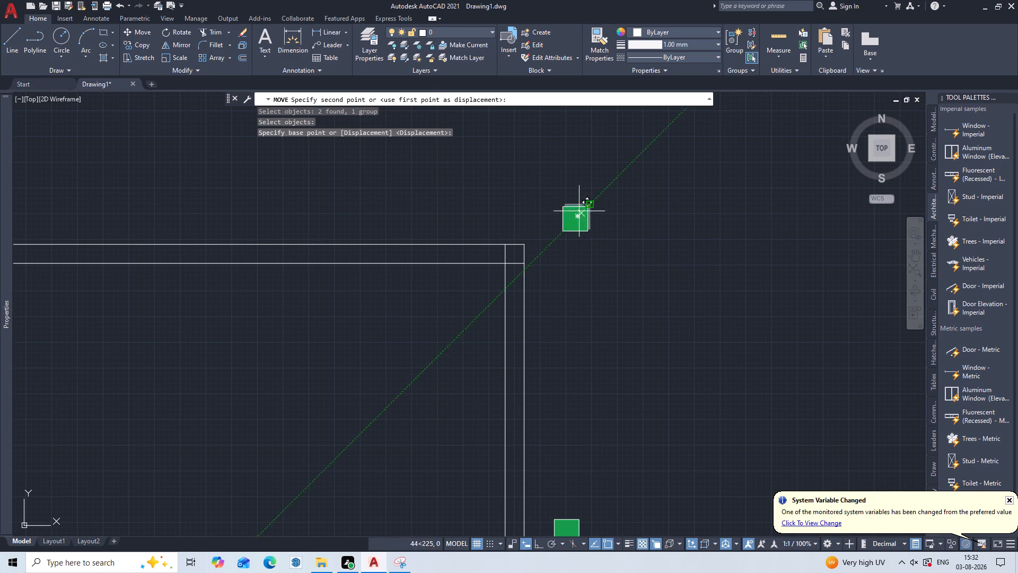
left_click(522, 246)
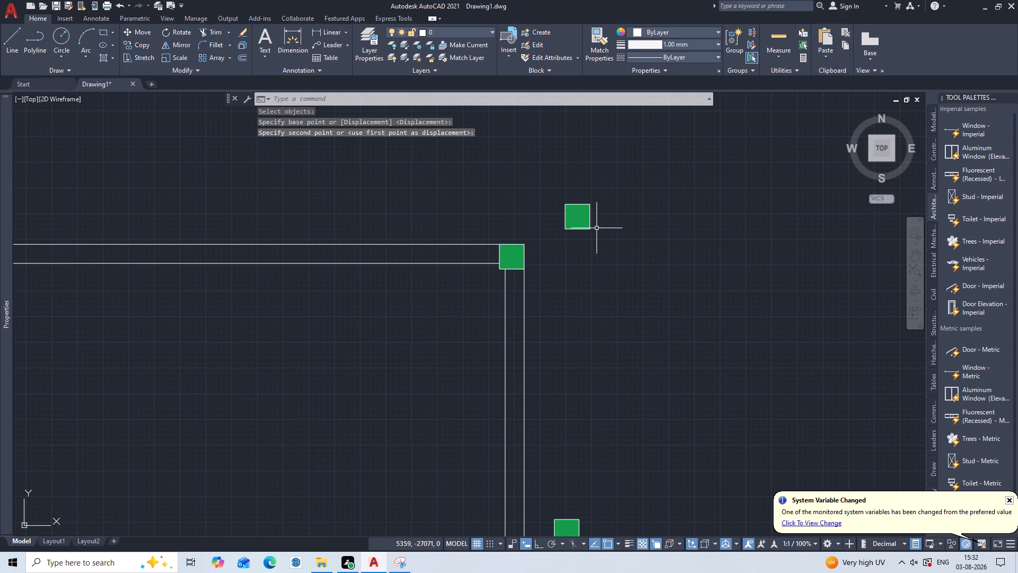
Move another spare square column by its top-right corner to where the upper room's right wall meets the right wing's top wall, above the stairs.
key("m")
key("Return")
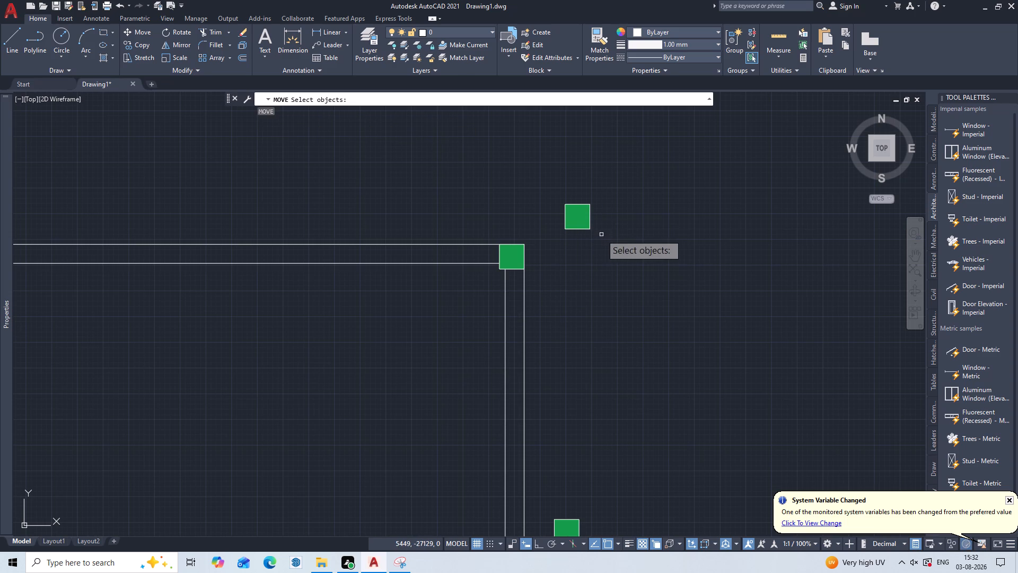
double_click(585, 218)
key("Return")
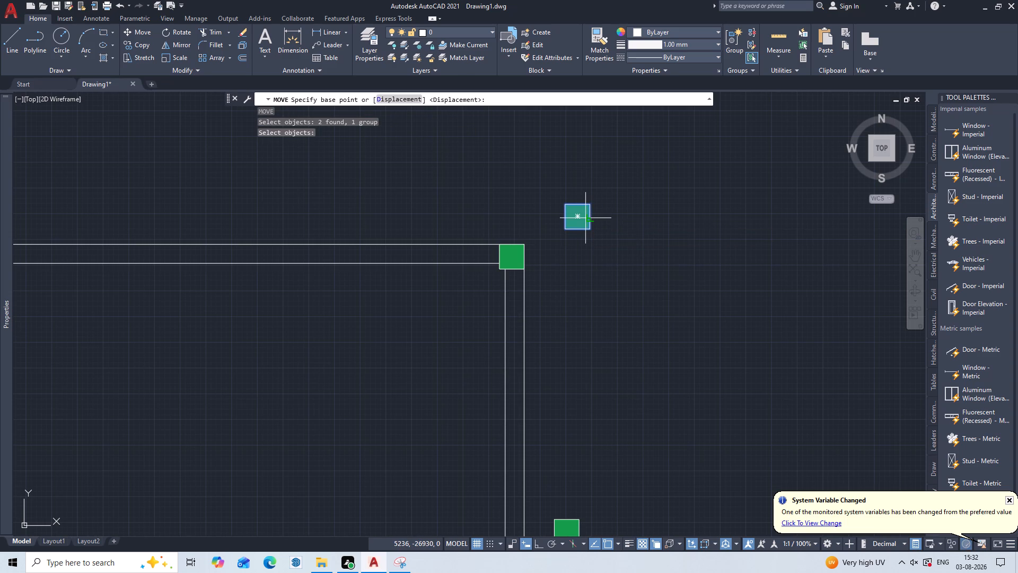
left_click(590, 204)
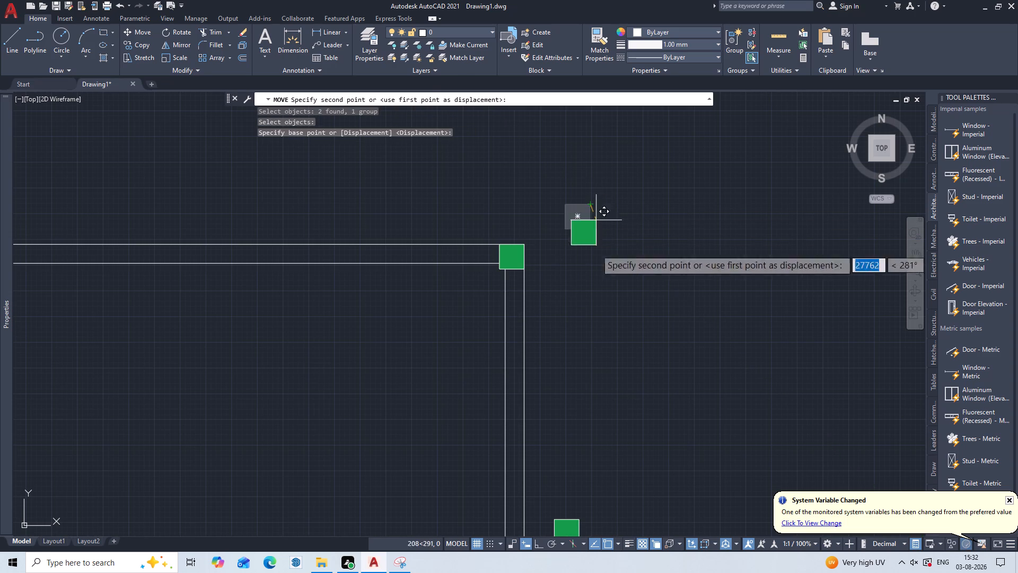
scroll(581, 289, "down", 2)
middle_click_drag(582, 288, 604, 222)
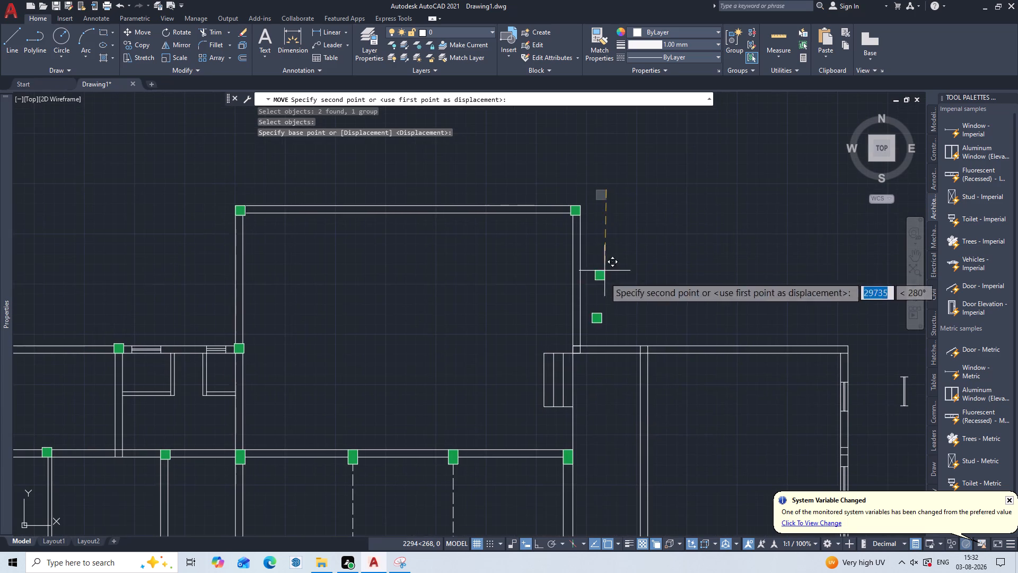
scroll(567, 345, "up", 3)
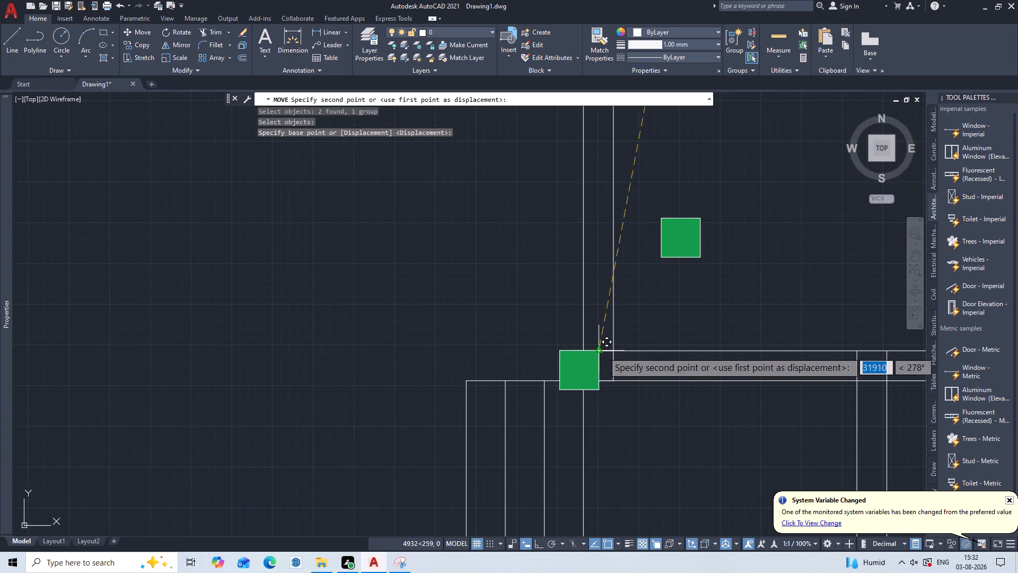
left_click(614, 352)
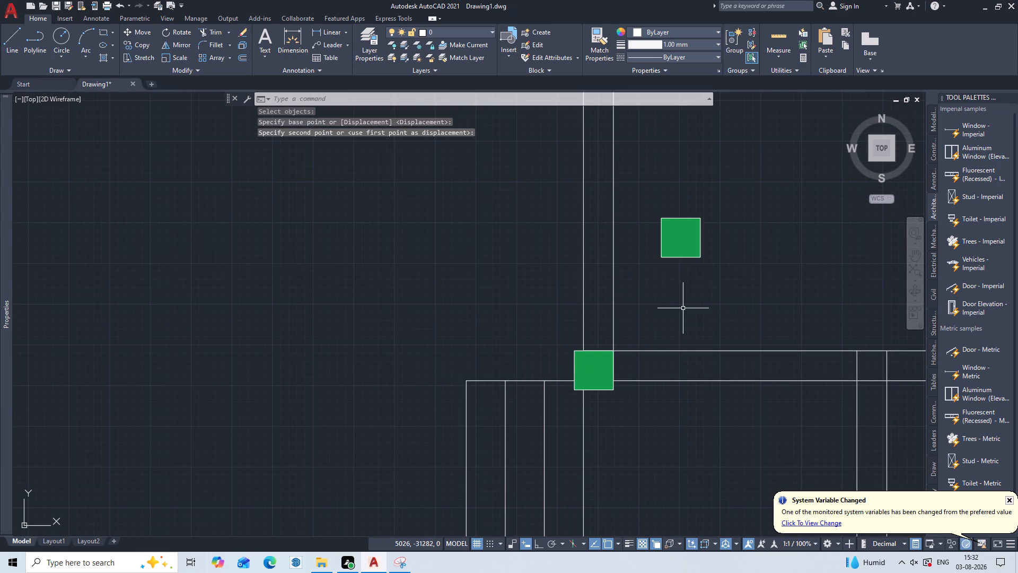
Examine the column layout across the whole floor plan, especially the right wing's corners and wall junctions.
scroll(683, 308, "down", 2)
middle_click_drag(729, 364, 670, 353)
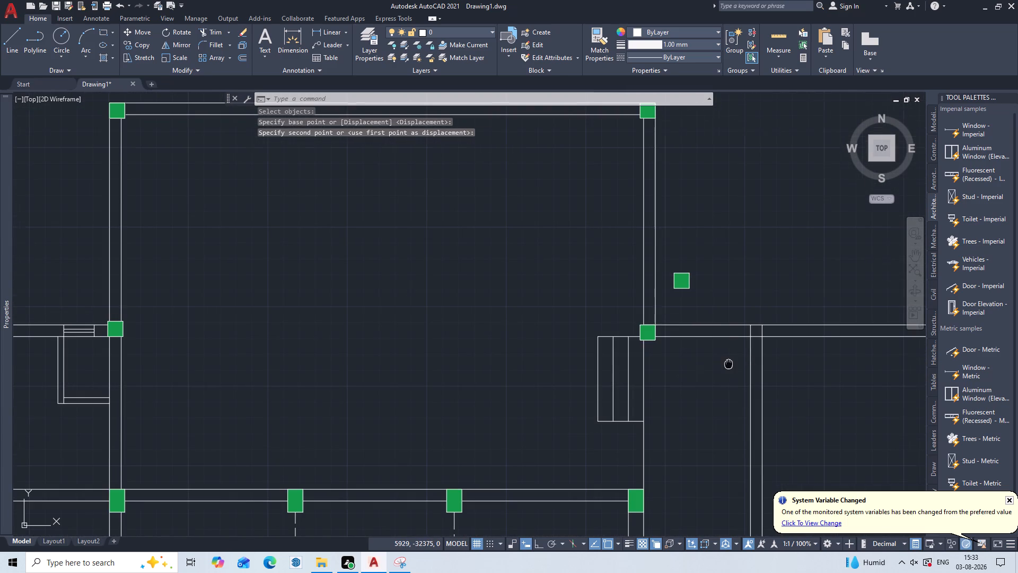
middle_click_drag(670, 353, 599, 354)
scroll(599, 354, "down", 1)
middle_click_drag(661, 395, 660, 395)
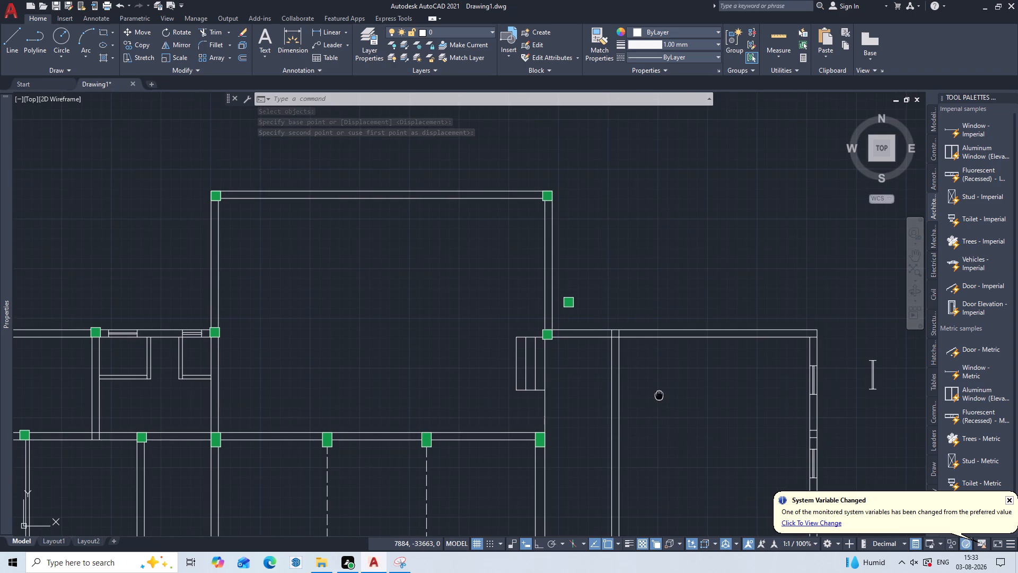
middle_click_drag(660, 395, 663, 332)
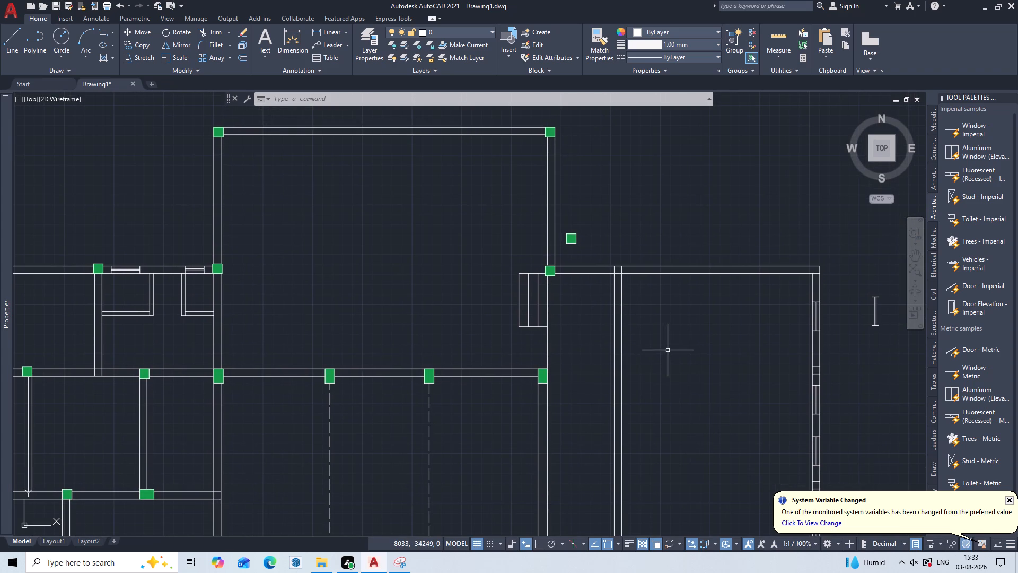
scroll(666, 372, "down", 2)
middle_click_drag(666, 375, 674, 324)
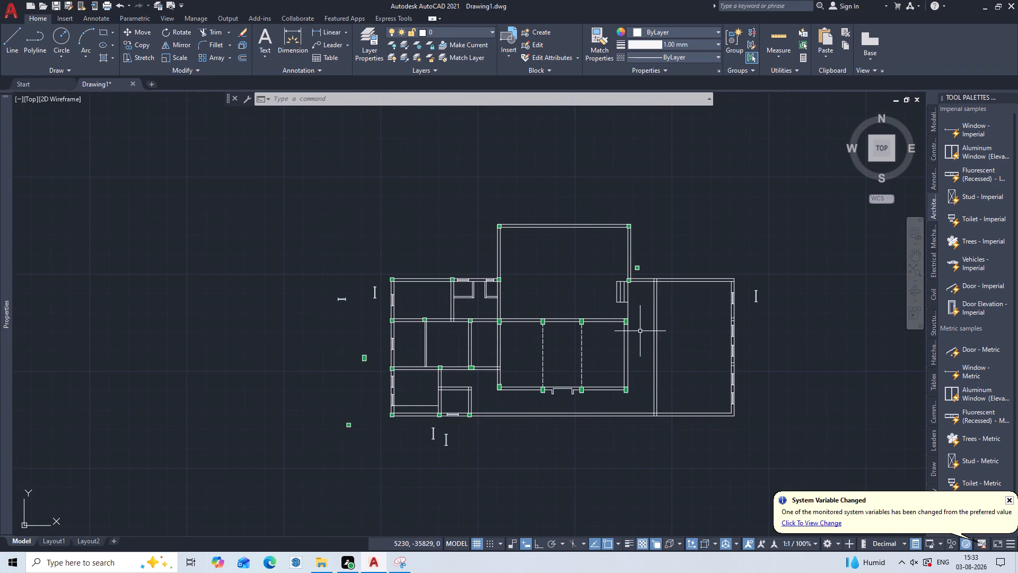
scroll(640, 331, "up", 1)
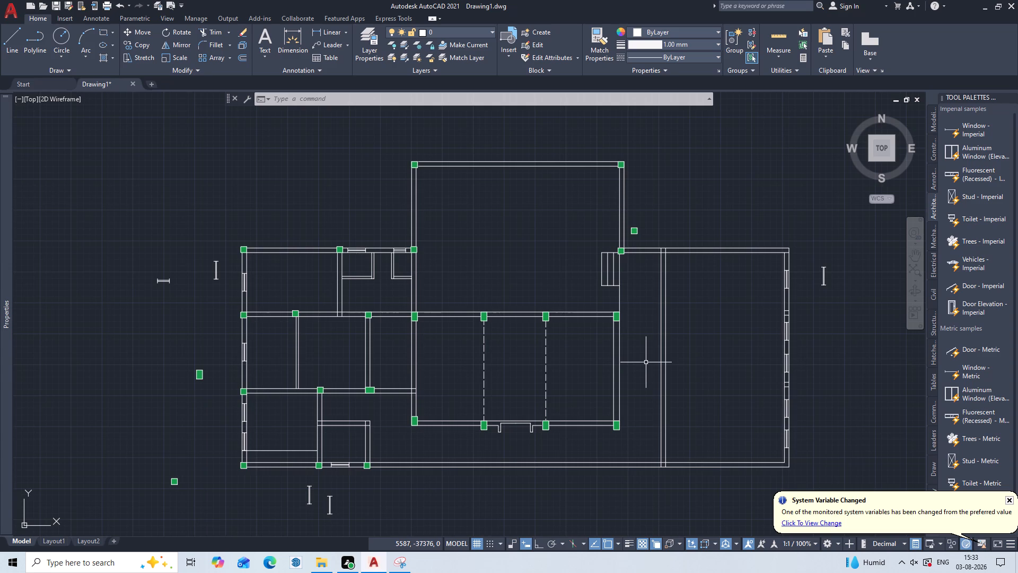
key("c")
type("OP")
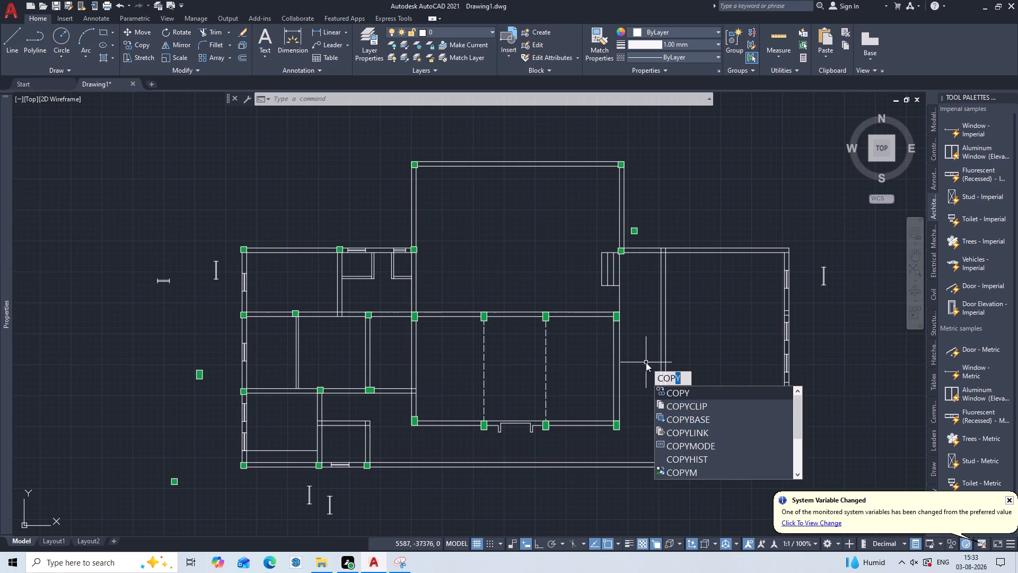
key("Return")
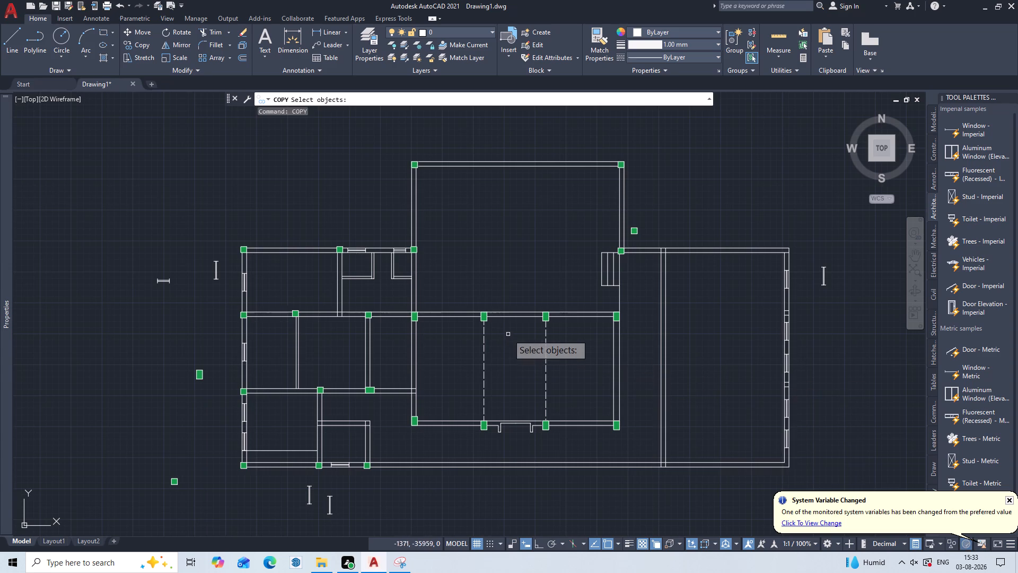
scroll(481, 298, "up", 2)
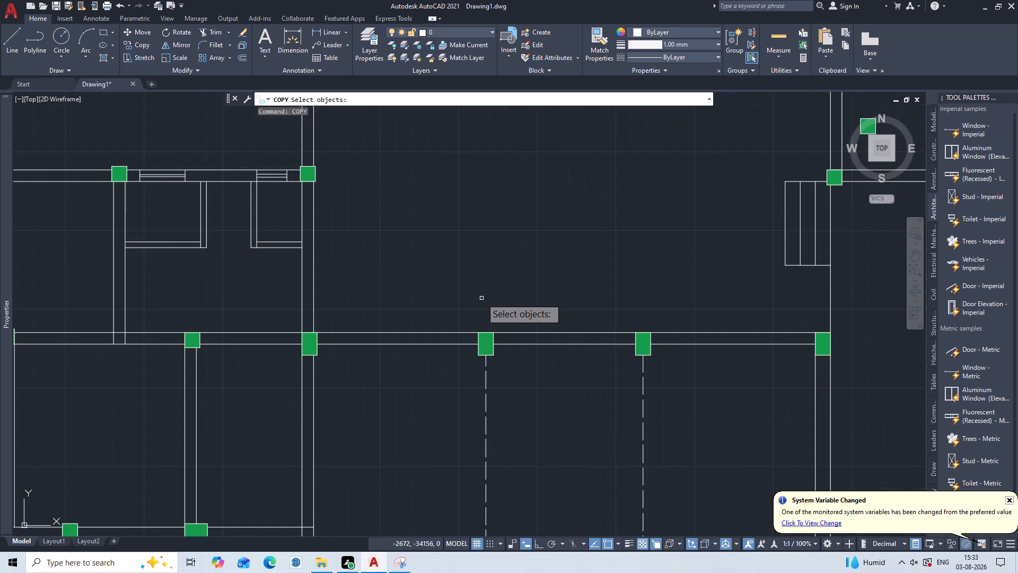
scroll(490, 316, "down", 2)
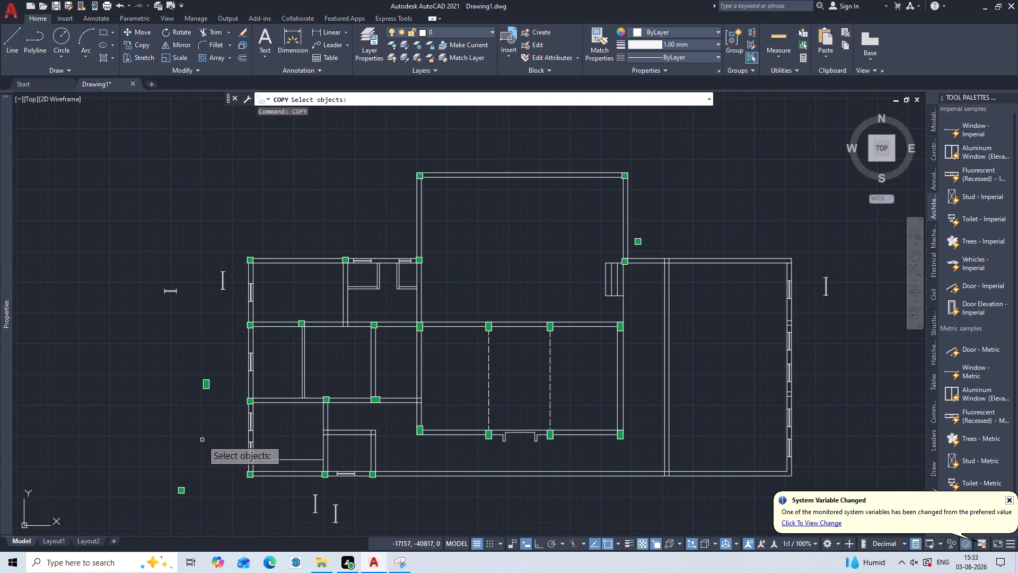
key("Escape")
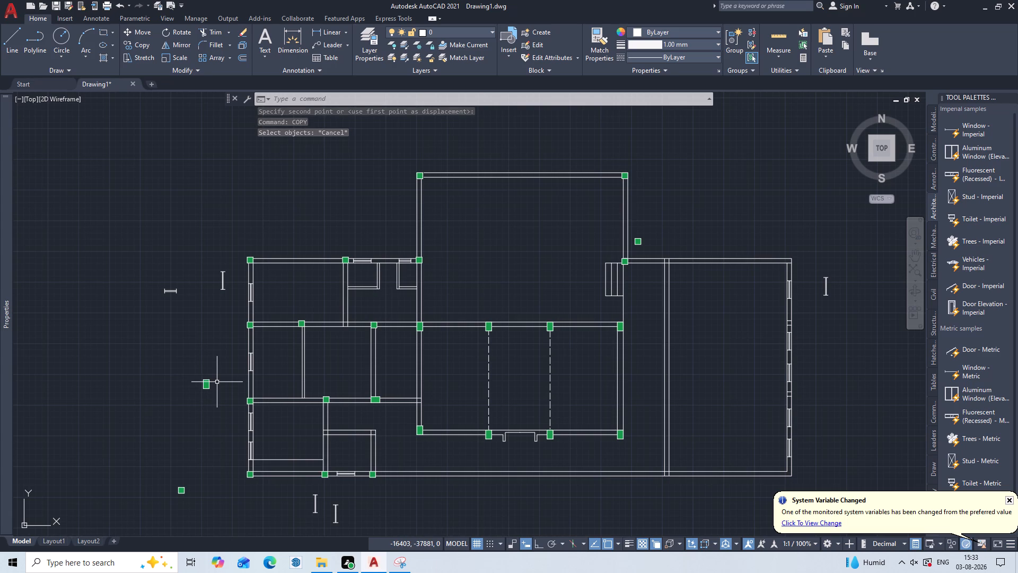
Rotate the spare 300 by 450 column outside the left wing by 270 degrees about its top-right corner, with ortho on.
key("r")
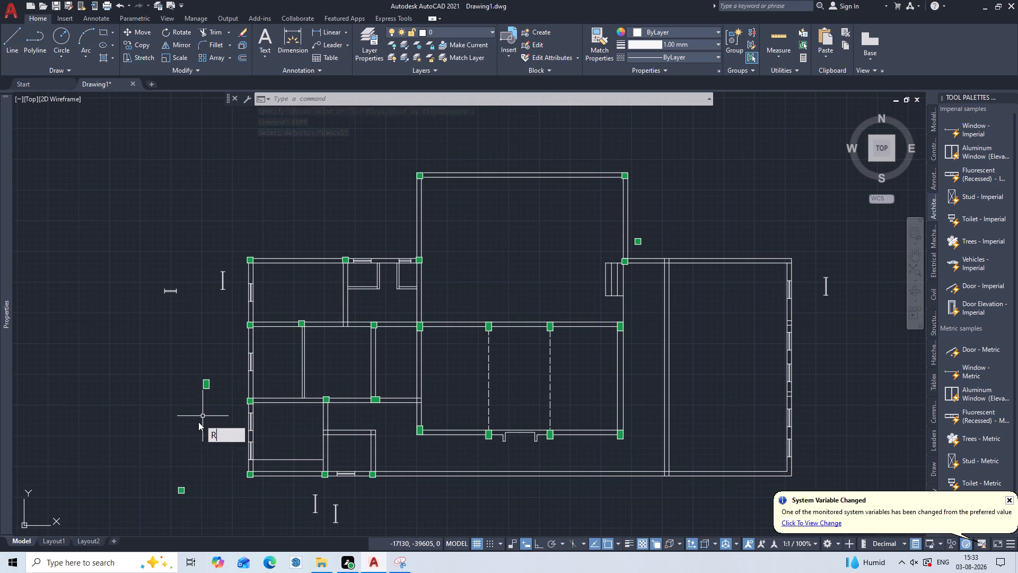
key("o")
key("Return")
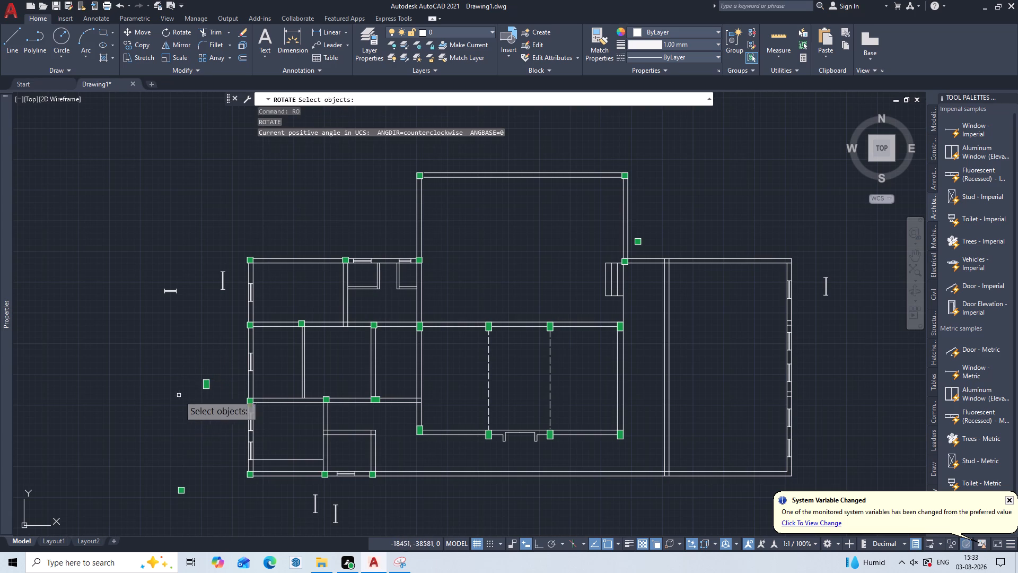
scroll(187, 385, "up", 4)
left_click(321, 383)
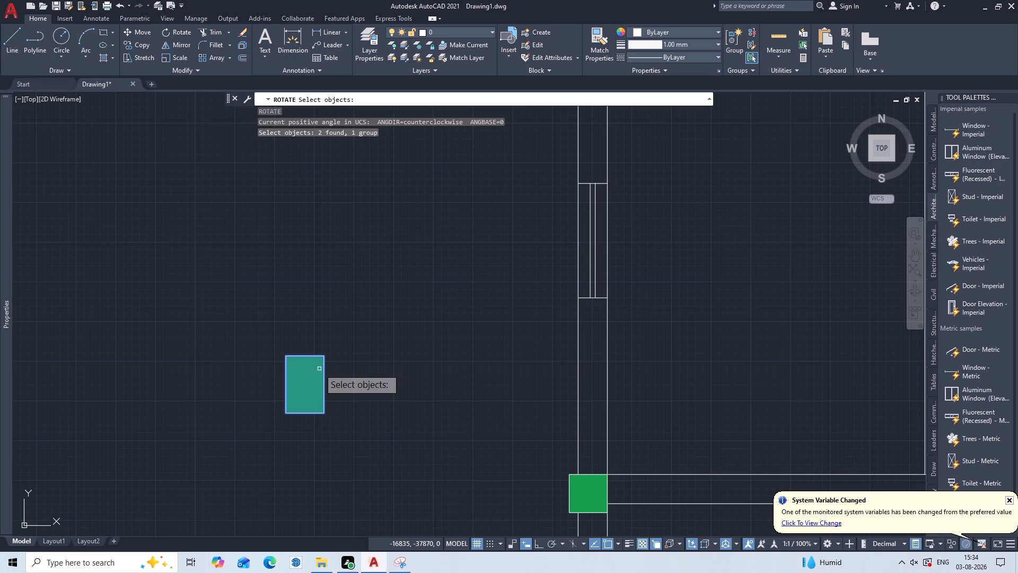
key("Return")
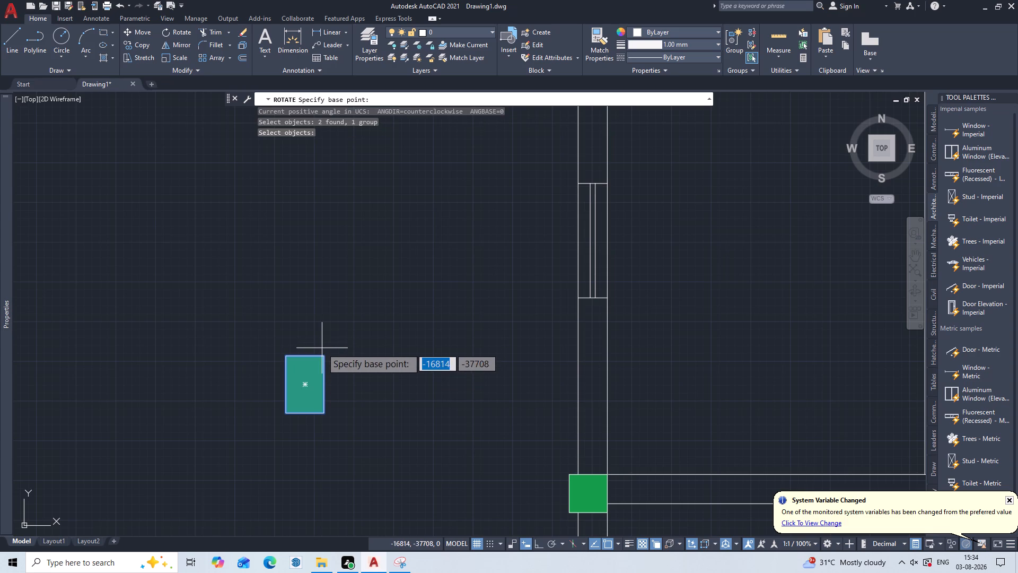
left_click(323, 355)
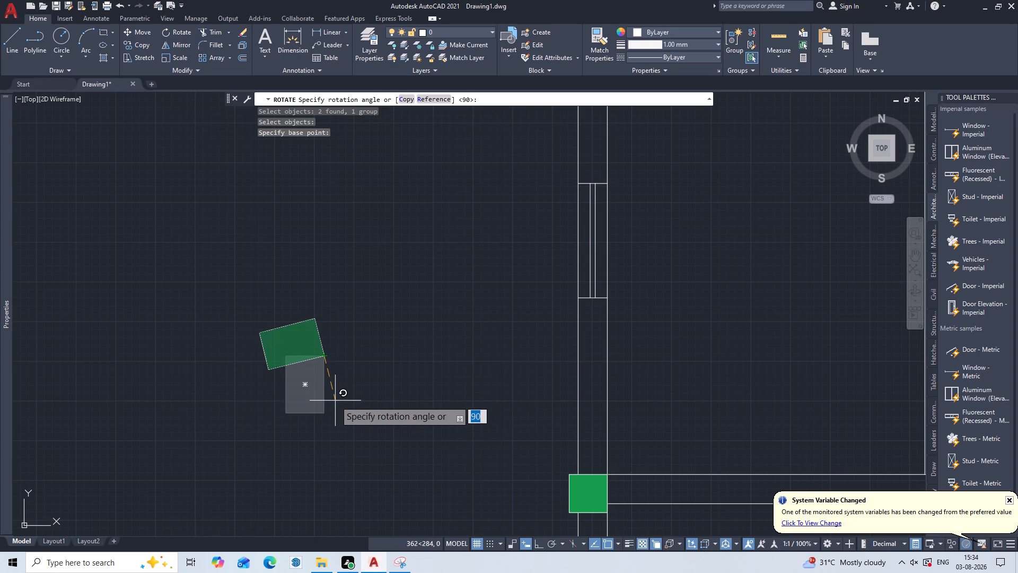
key("F8")
double_click(335, 401)
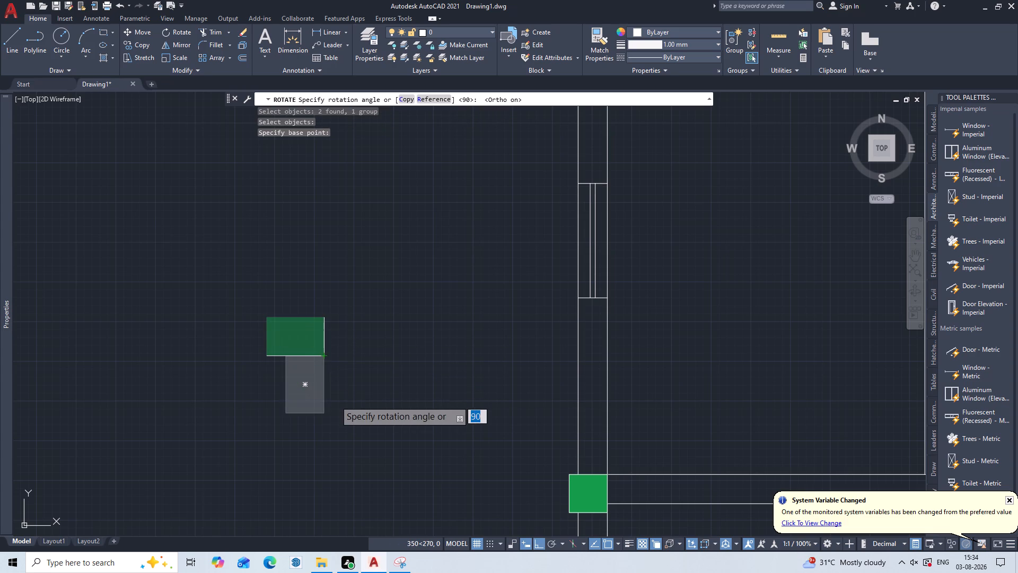
triple_click(335, 401)
key("Escape")
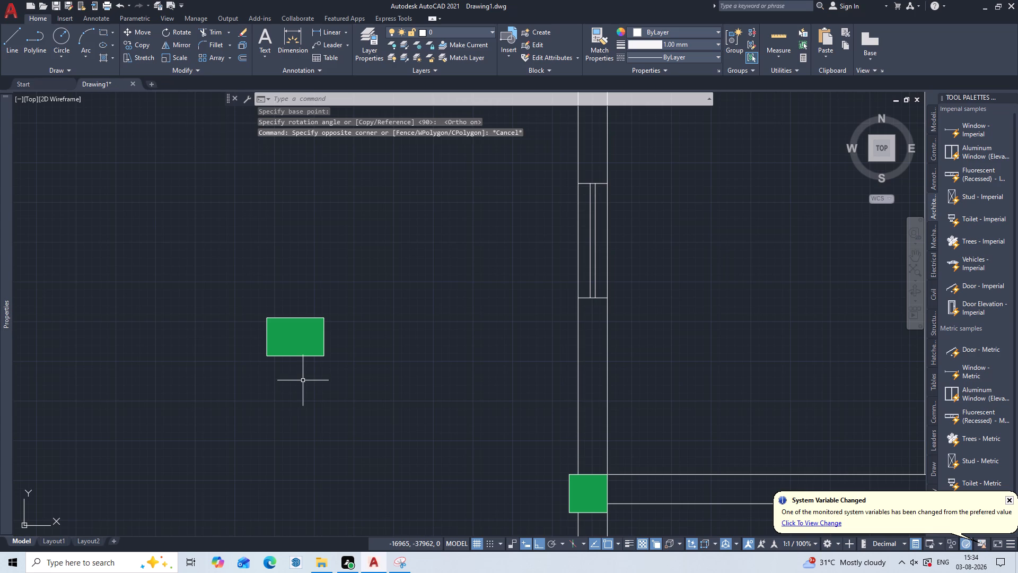
Copy the rotated column by its bottom-left corner to where the right wing's long interior wall meets its top wall.
type("COP")
key("Return")
left_click(286, 324)
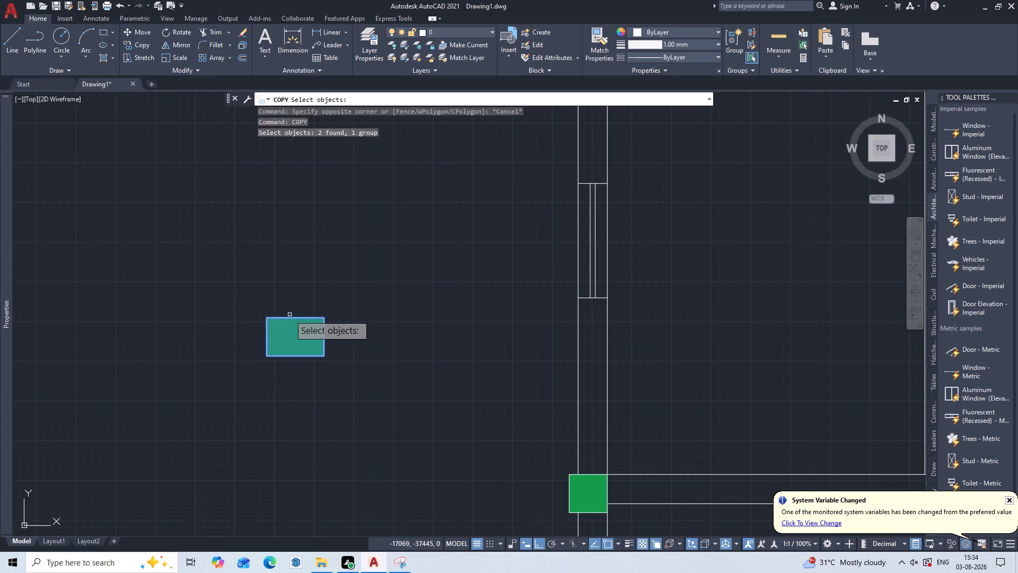
key("Return")
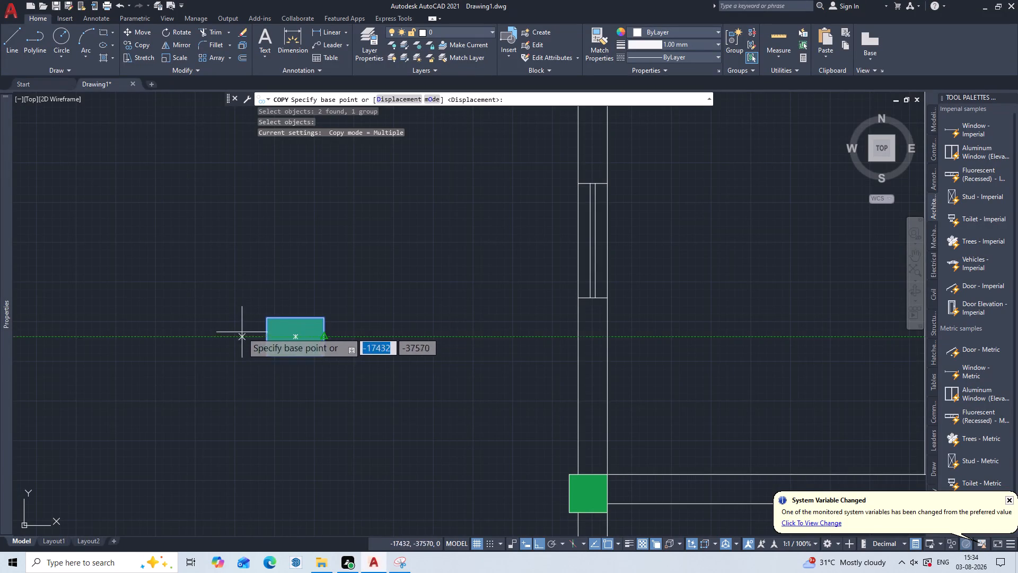
triple_click(271, 353)
left_click(271, 353)
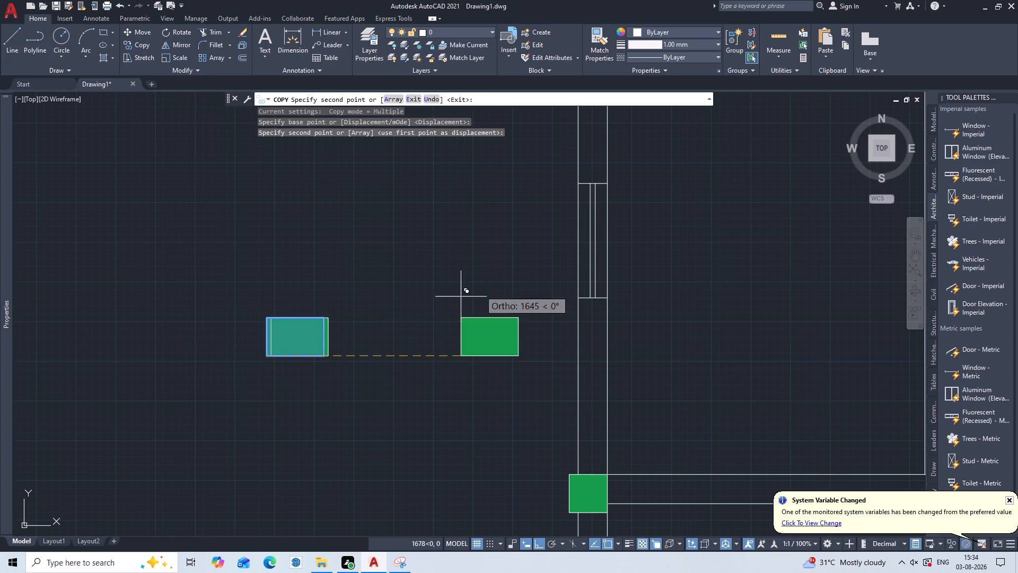
scroll(735, 257, "down", 3)
middle_click_drag(735, 257, 52, 389)
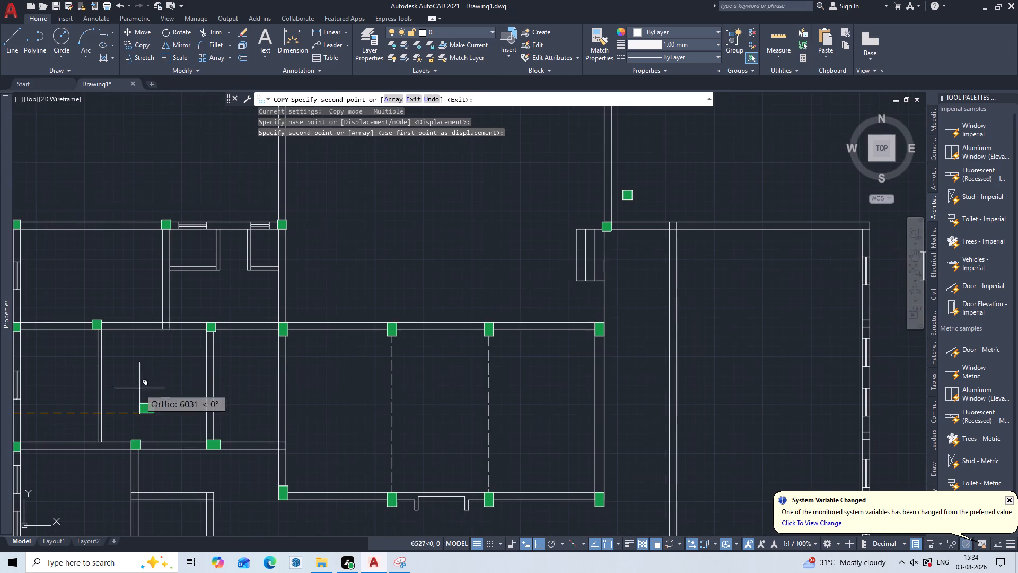
middle_click_drag(598, 293, 463, 330)
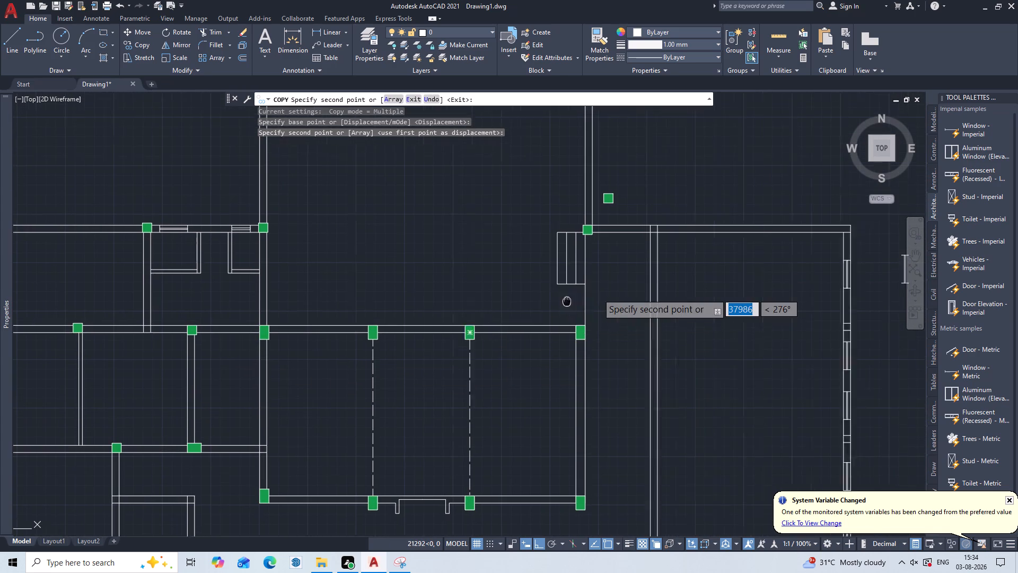
middle_click_drag(463, 330, 438, 339)
scroll(488, 306, "up", 2)
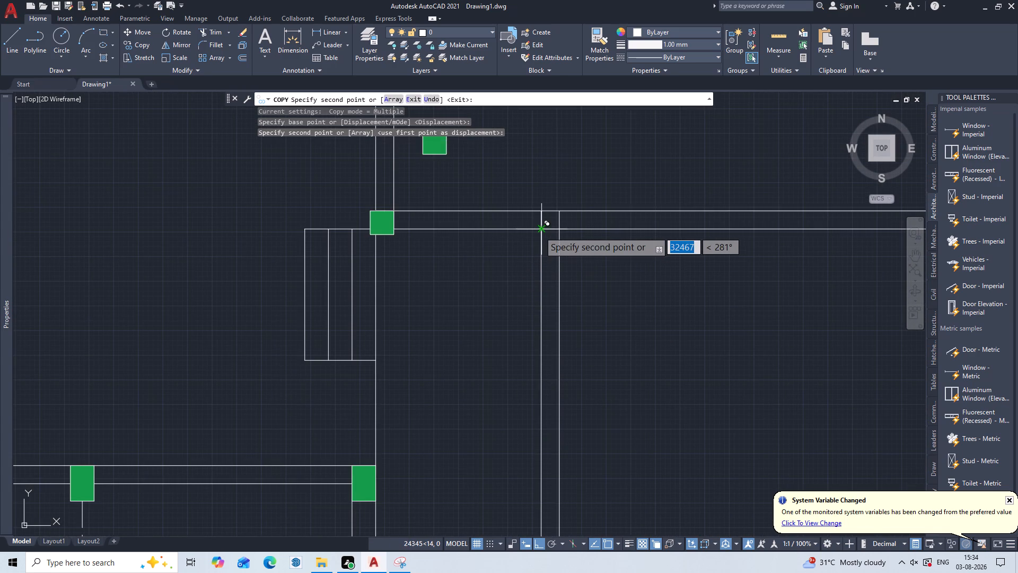
left_click(539, 231)
Place another copy of the horizontal column on the right wing's top-right corner, at the walls' inner corner.
scroll(665, 321, "down", 2)
middle_click_drag(665, 321, 561, 327)
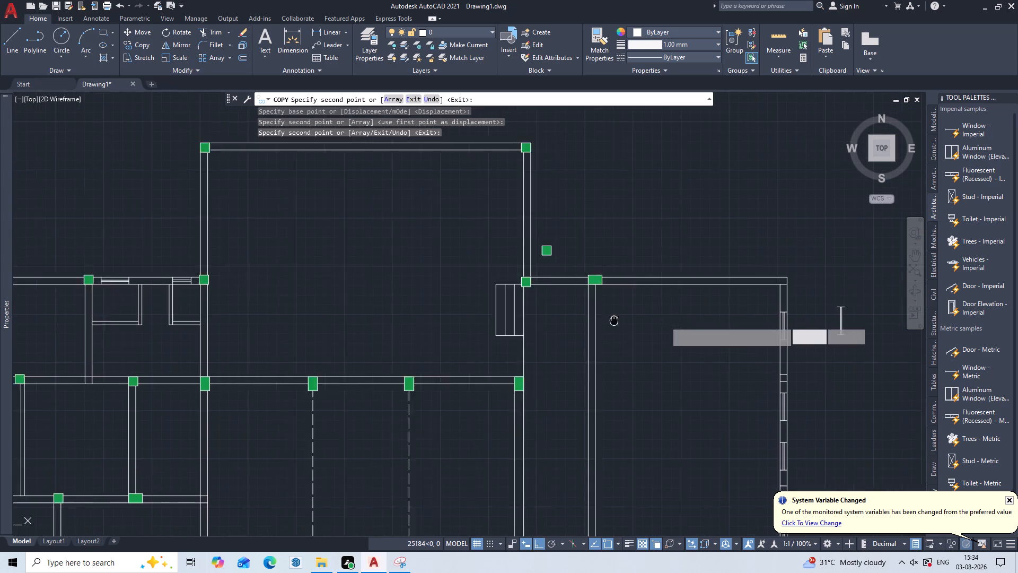
middle_click_drag(561, 327, 328, 363)
scroll(422, 342, "up", 3)
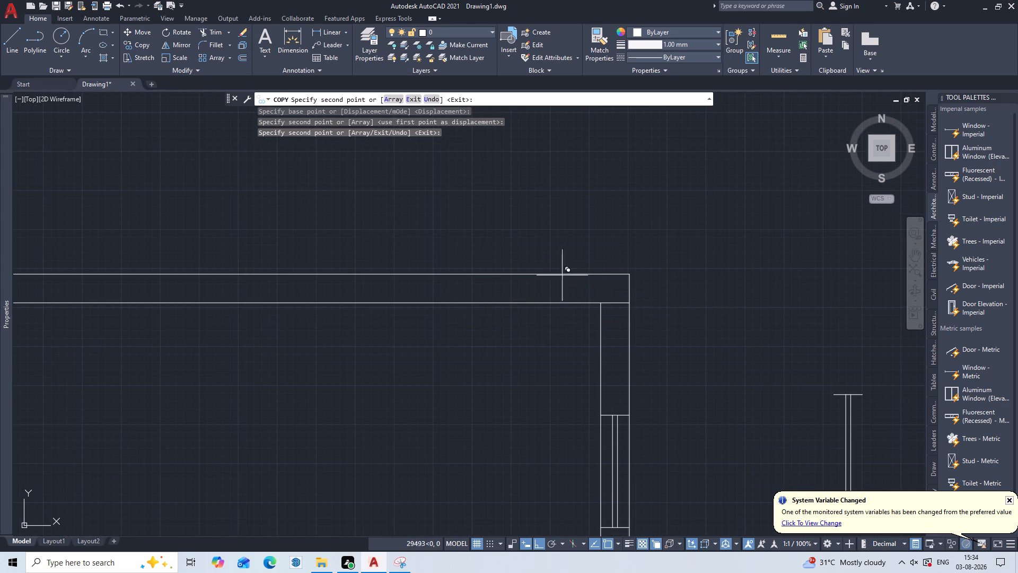
triple_click(599, 301)
scroll(472, 396, "down", 3)
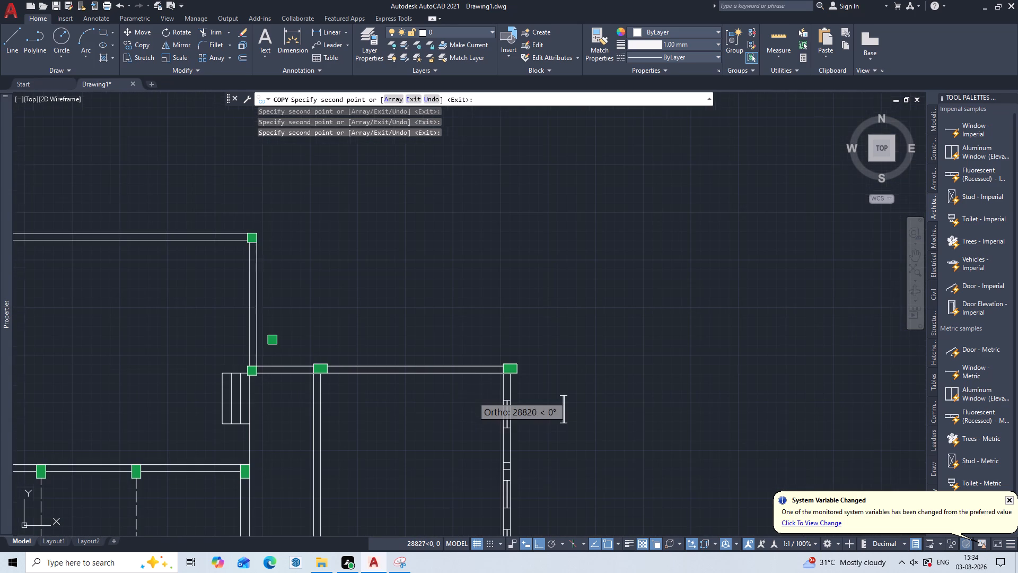
Place two more horizontal column copies on the right wing's outer right wall, at the two short cross-wall marks between the windows.
middle_click_drag(472, 396, 495, 255)
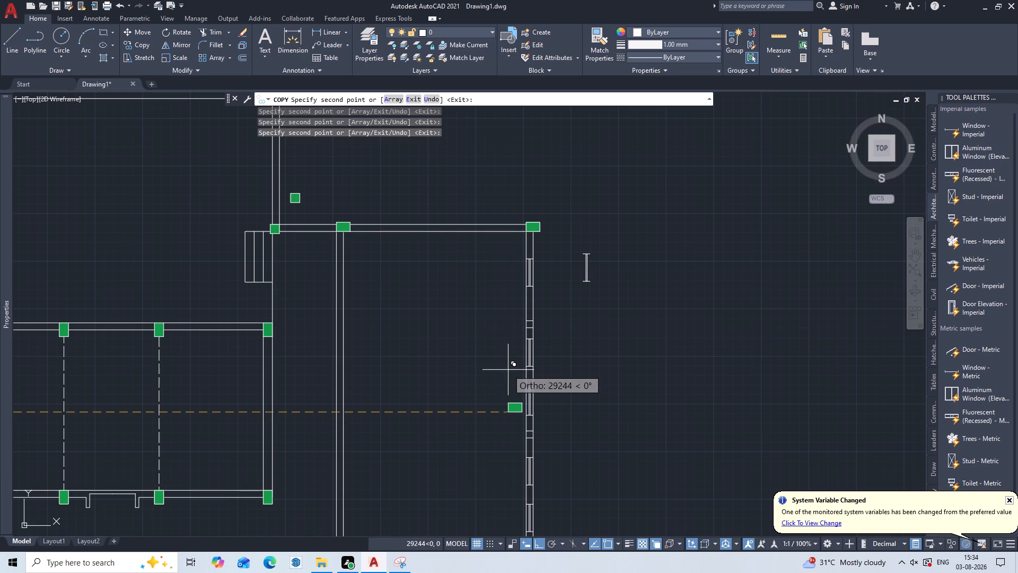
scroll(508, 370, "up", 3)
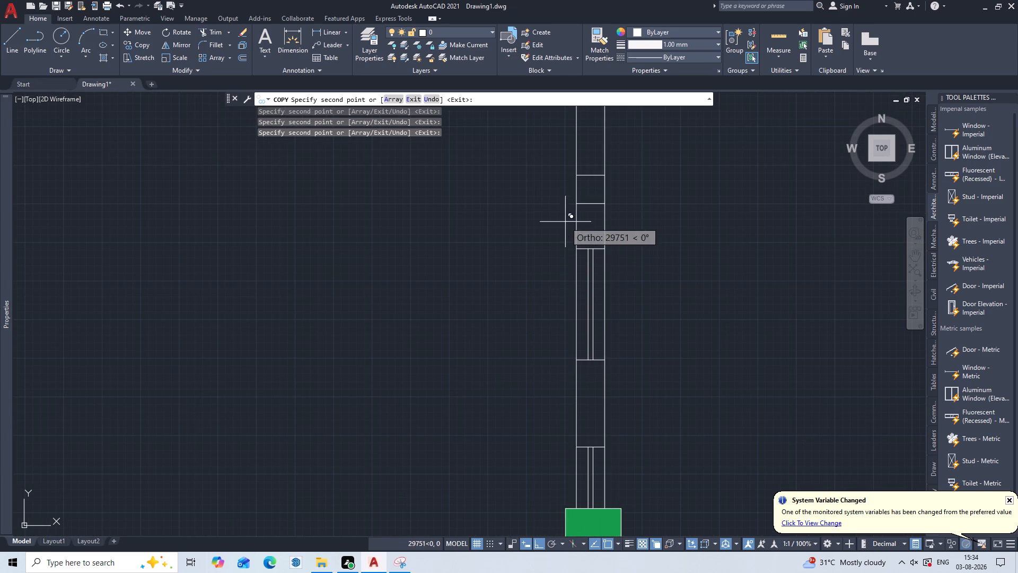
triple_click(578, 201)
scroll(515, 267, "down", 3)
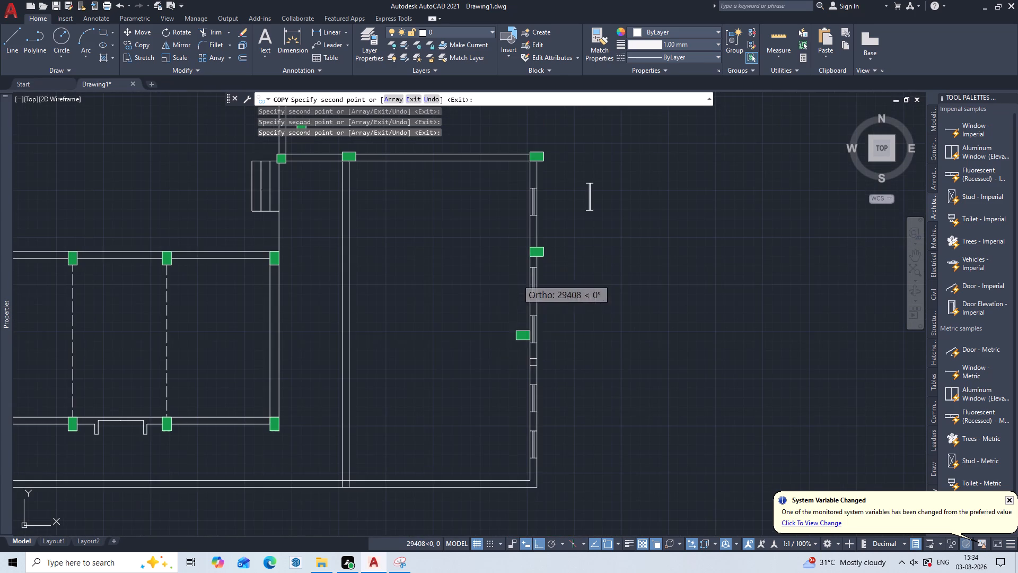
middle_click_drag(484, 350, 477, 290)
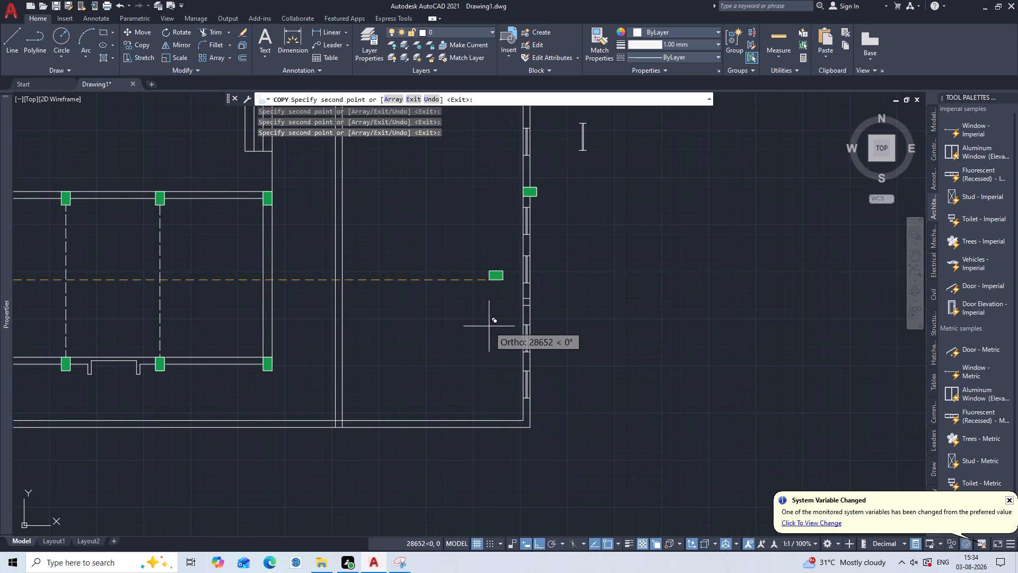
scroll(513, 303, "up", 2)
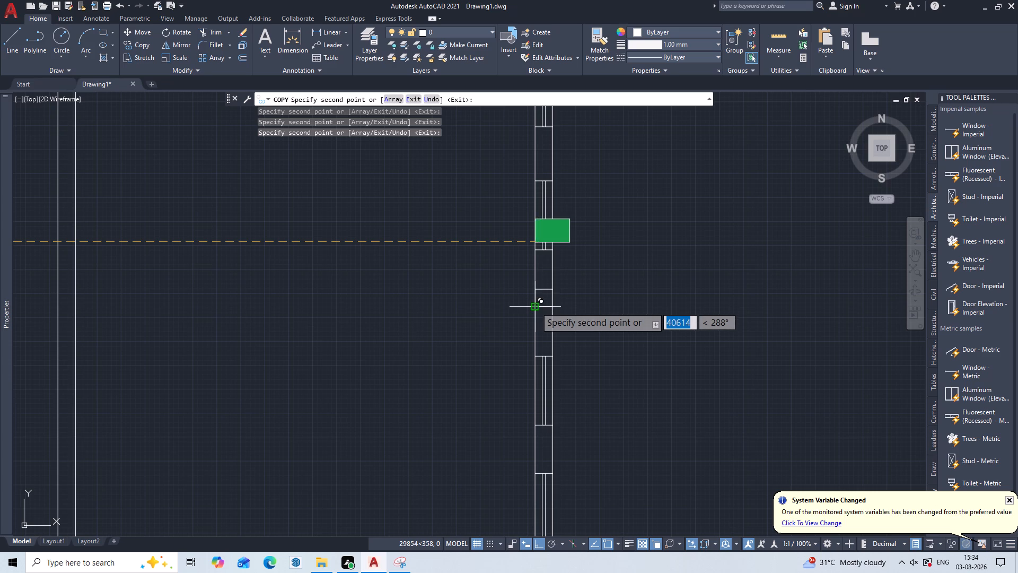
left_click(536, 307)
scroll(428, 375, "down", 1)
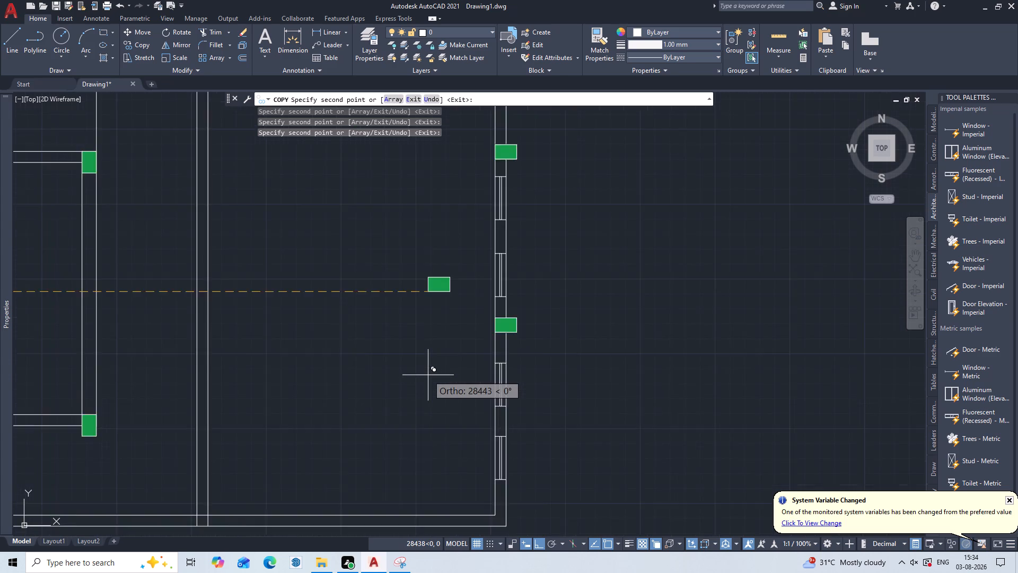
Place a final horizontal column copy on the right wing's bottom-right corner, at the outer face of the bottom wall.
scroll(428, 375, "down", 1)
middle_click_drag(428, 375, 520, 277)
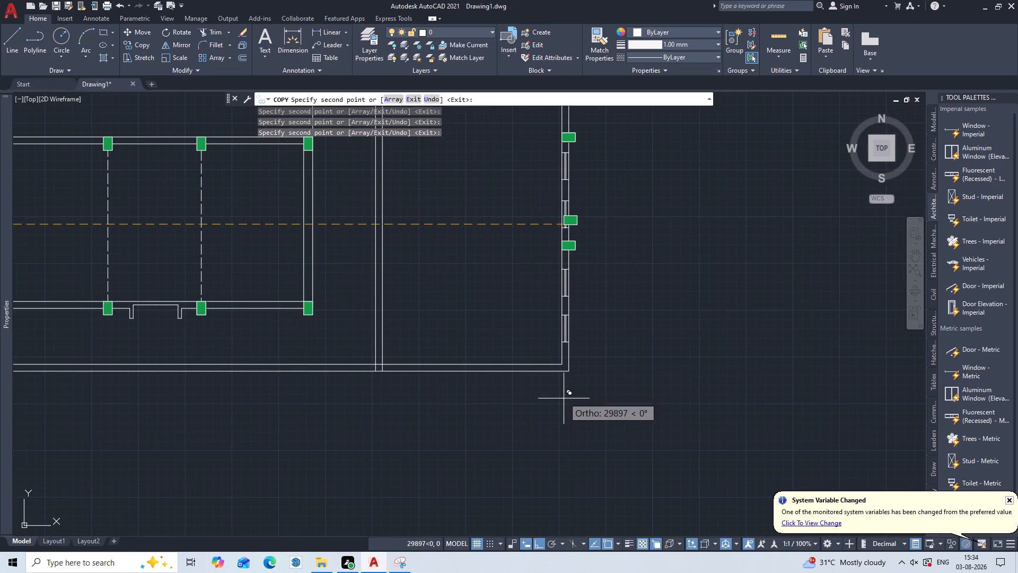
scroll(561, 377, "up", 2)
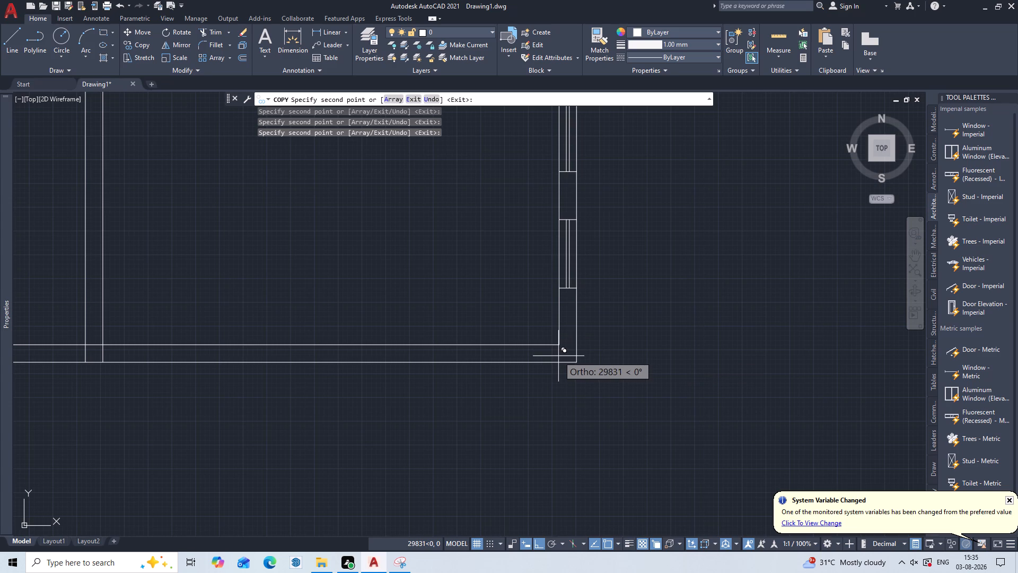
left_click(559, 363)
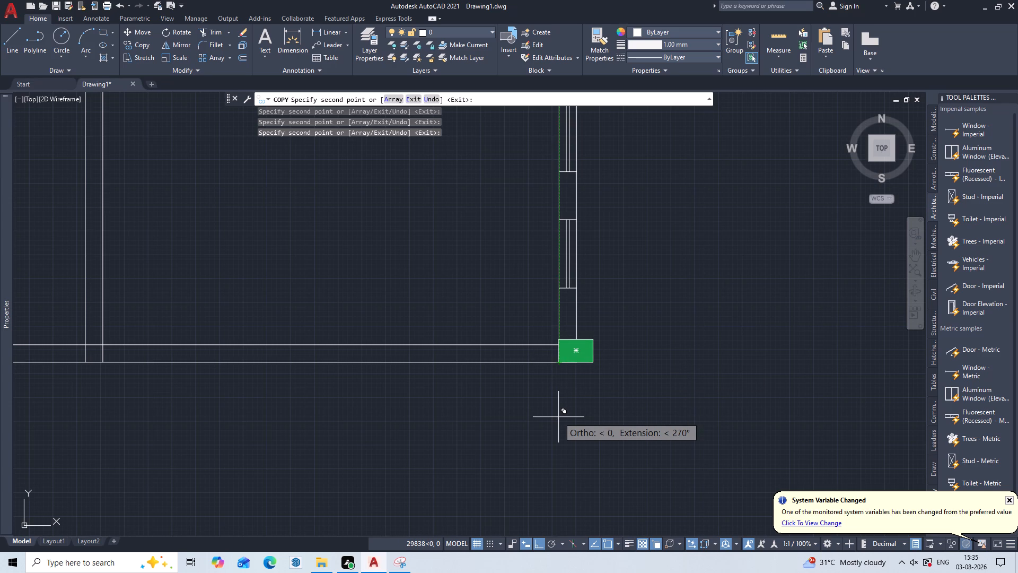
key("Escape")
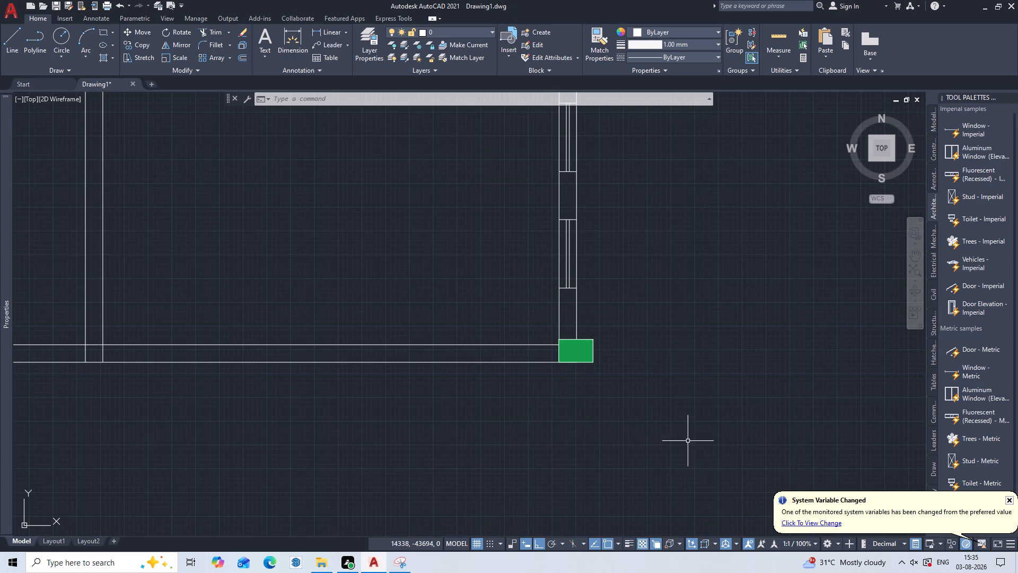
Move the bottom-right corner column down by its top-left corner to the inner corner of the right and bottom walls.
scroll(562, 357, "up", 3)
key("m")
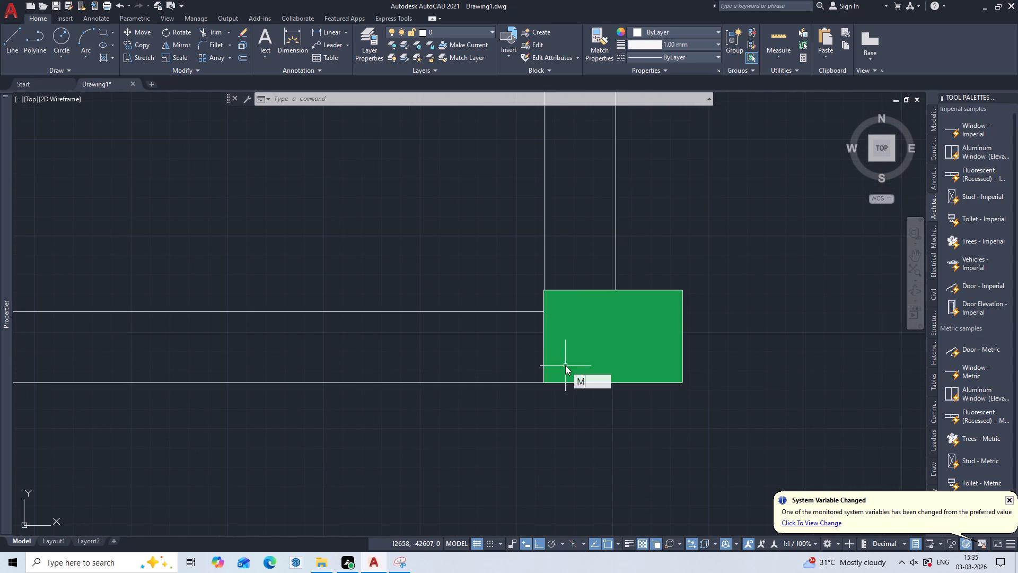
key("Return")
left_click(647, 342)
key("Return")
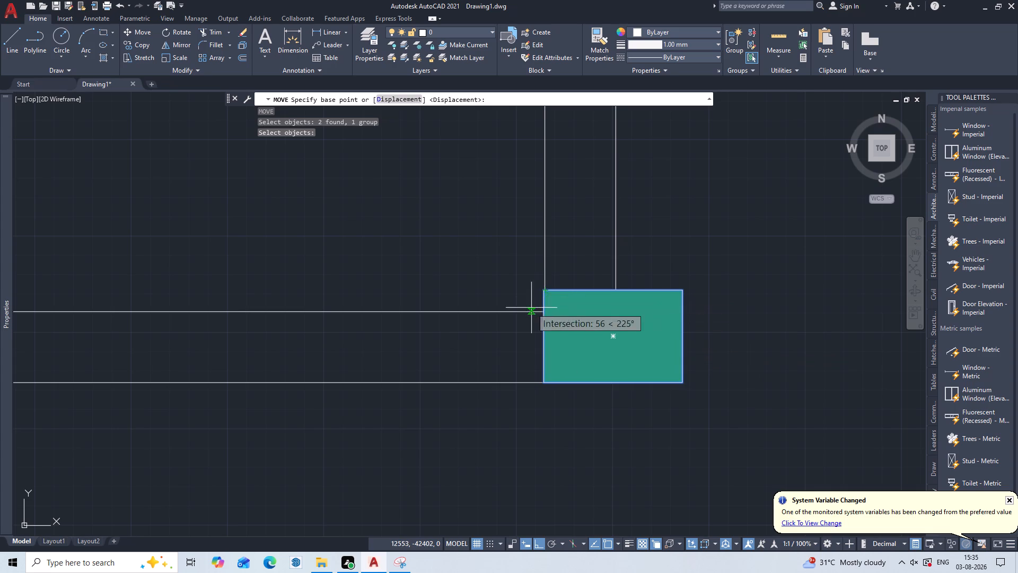
double_click(541, 291)
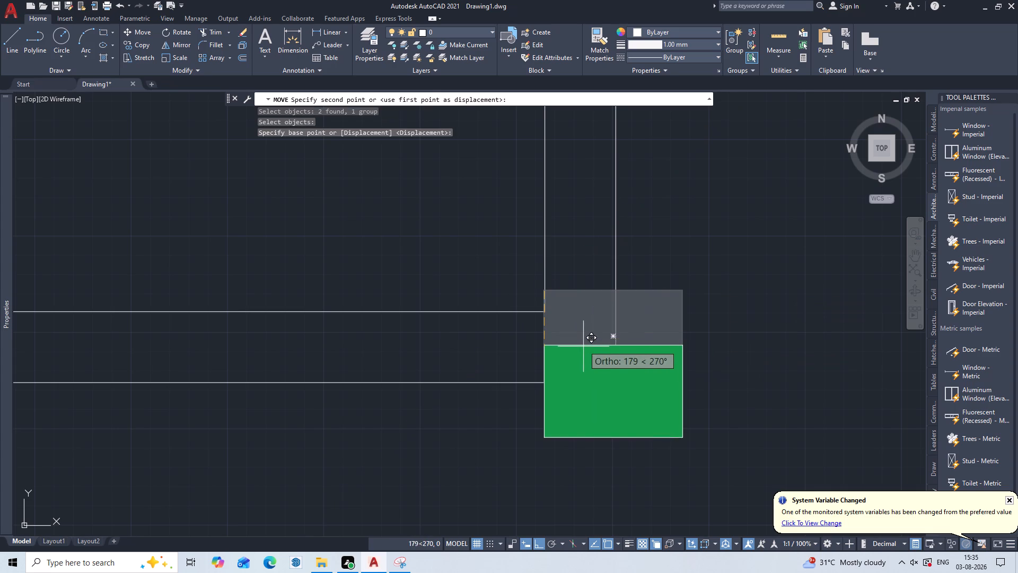
scroll(565, 334, "up", 2)
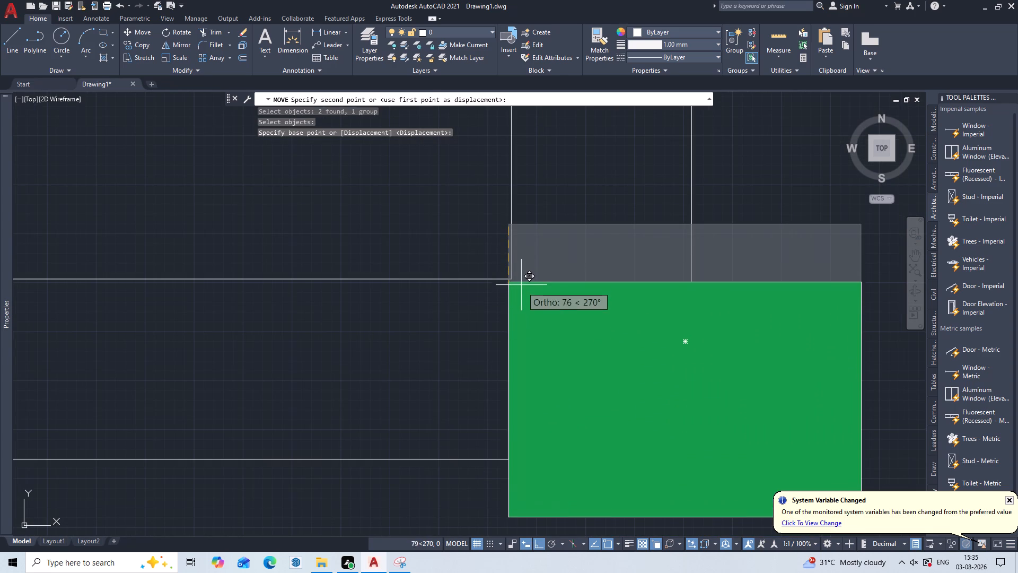
double_click(512, 280)
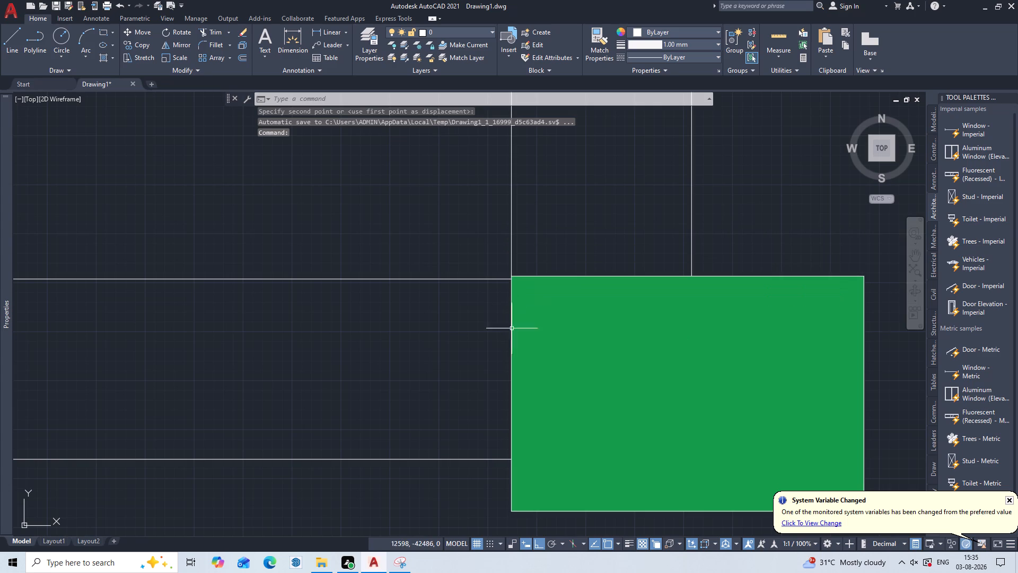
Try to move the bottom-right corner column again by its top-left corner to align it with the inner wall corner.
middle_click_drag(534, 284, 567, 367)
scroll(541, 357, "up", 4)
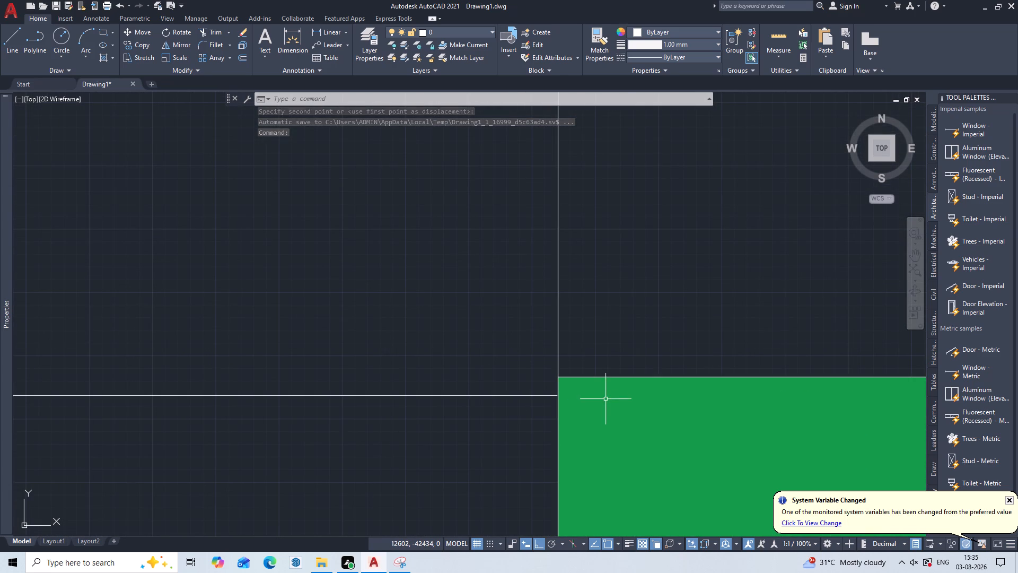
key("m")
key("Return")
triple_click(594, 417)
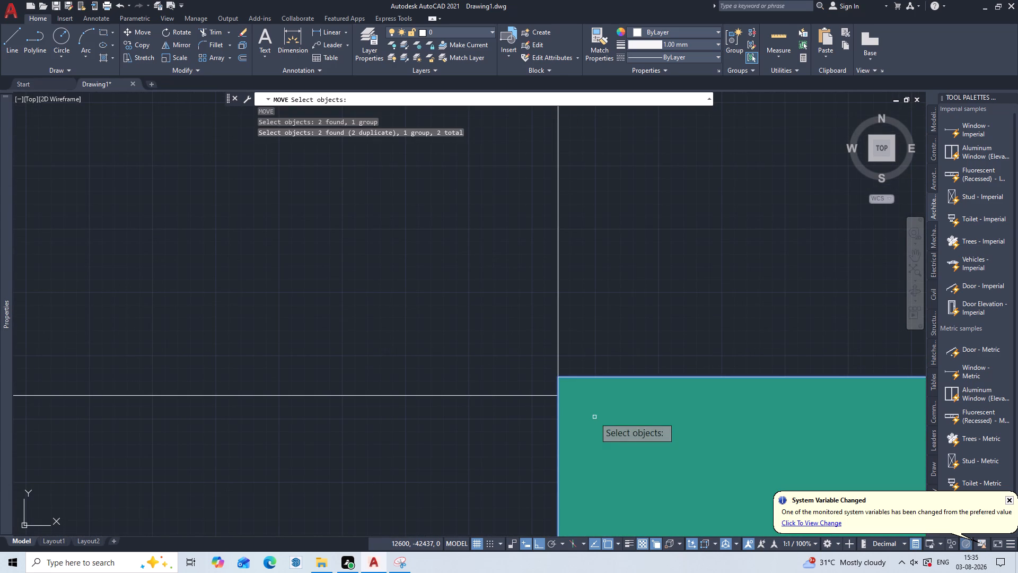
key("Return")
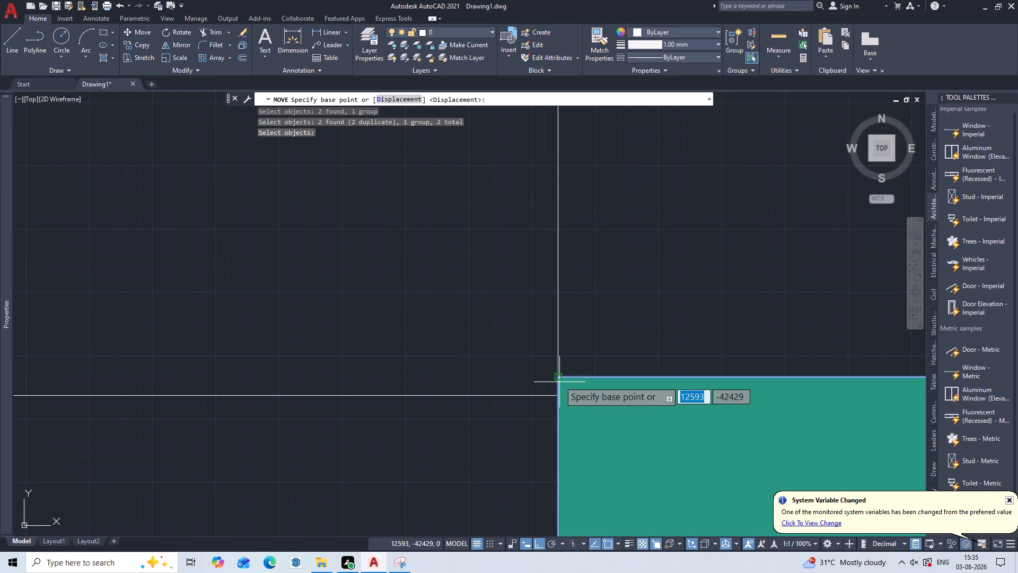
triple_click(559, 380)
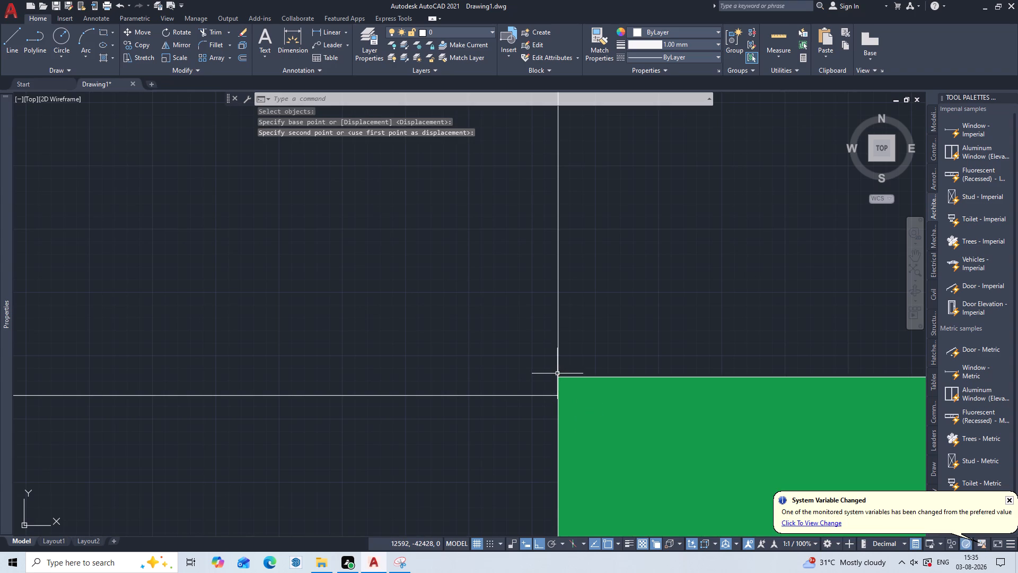
Move the right wing's bottom-right corner column down by its top-left corner onto the inner corner of the right and bottom walls.
key("m")
key("Return")
left_click(570, 384)
key("Return")
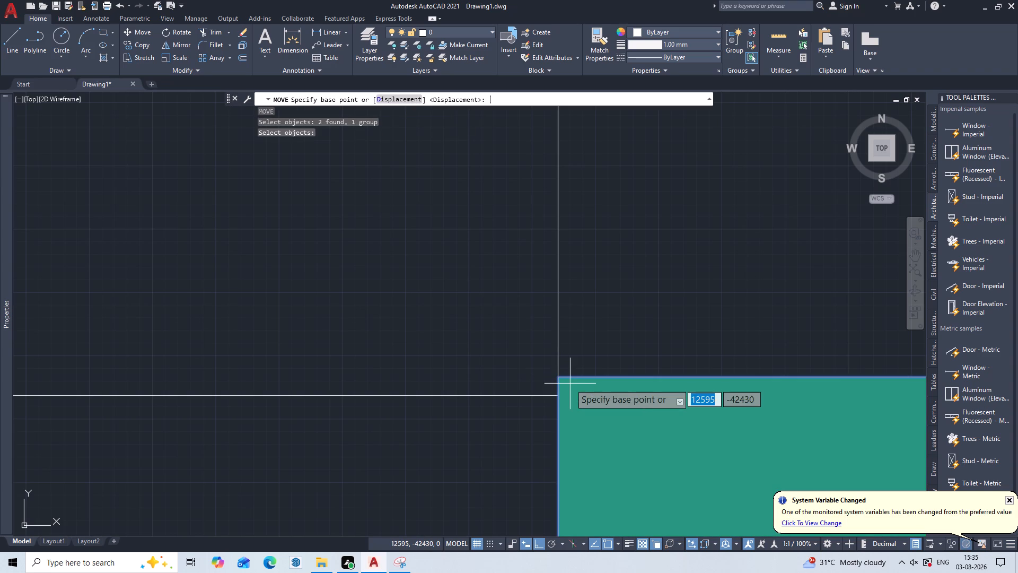
double_click(558, 378)
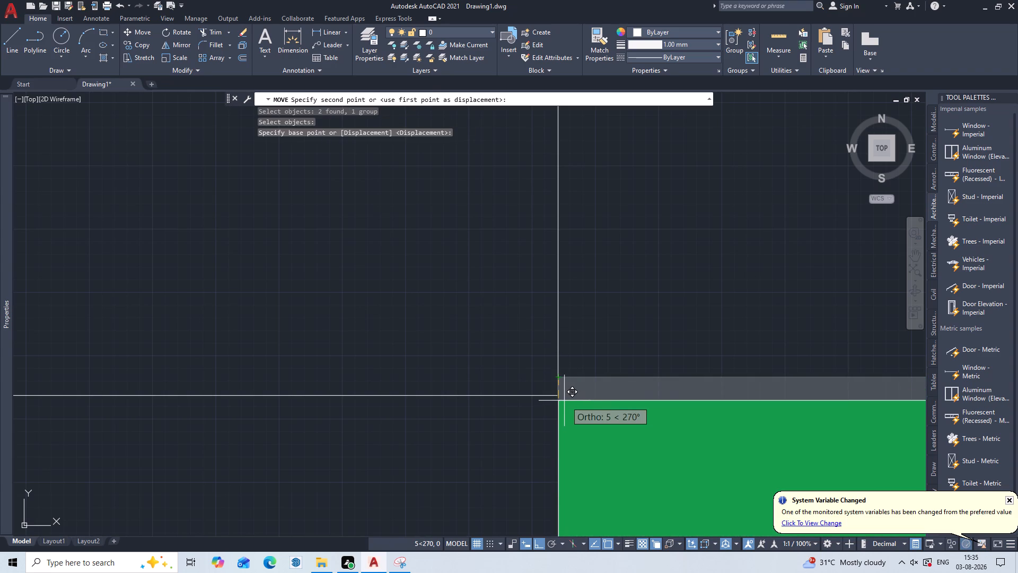
triple_click(561, 396)
left_click(561, 396)
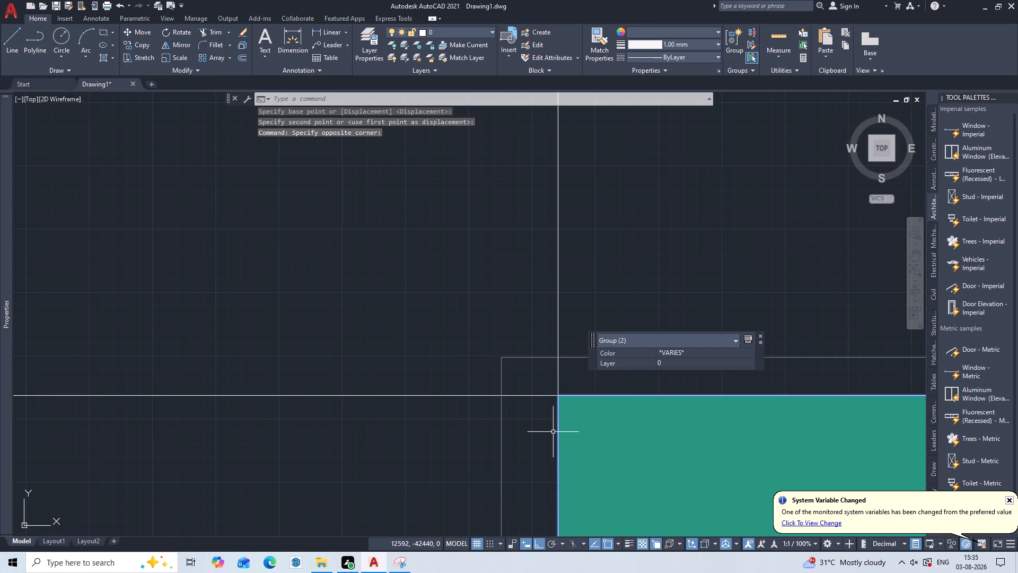
key("Escape")
Review the placed columns and windows around the right wing and along its outer right wall.
scroll(539, 353, "down", 6)
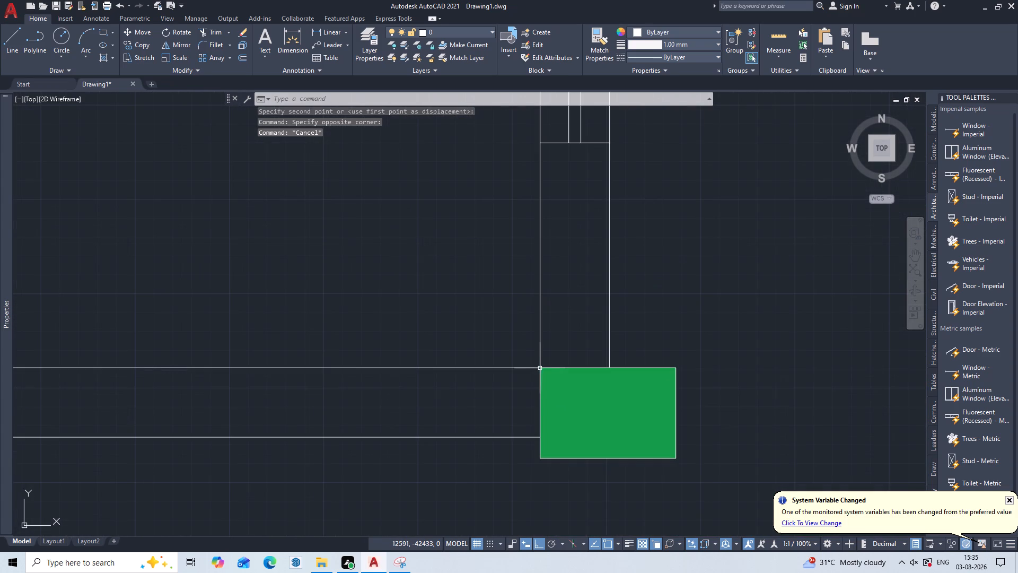
scroll(540, 369, "down", 1)
middle_click_drag(545, 372, 592, 384)
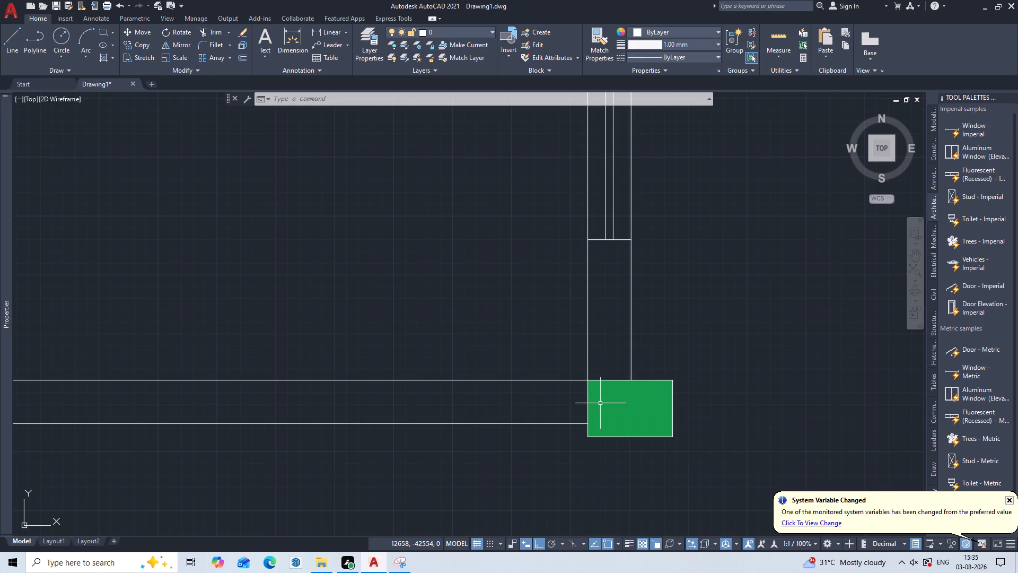
scroll(618, 361, "down", 2)
middle_click_drag(604, 341, 636, 466)
scroll(605, 397, "down", 1)
scroll(558, 340, "down", 1)
middle_click_drag(558, 340, 588, 421)
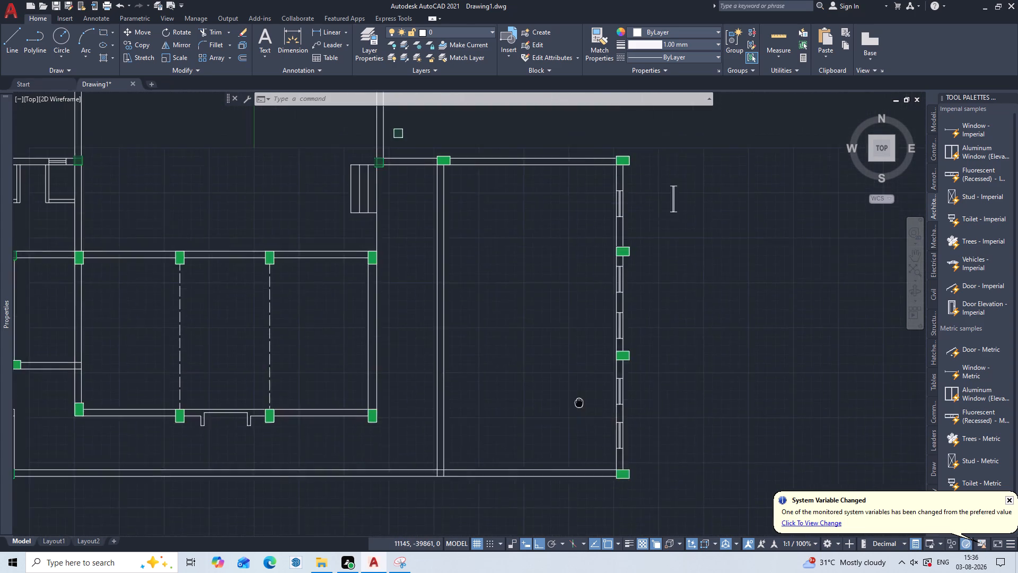
middle_click_drag(588, 421, 600, 451)
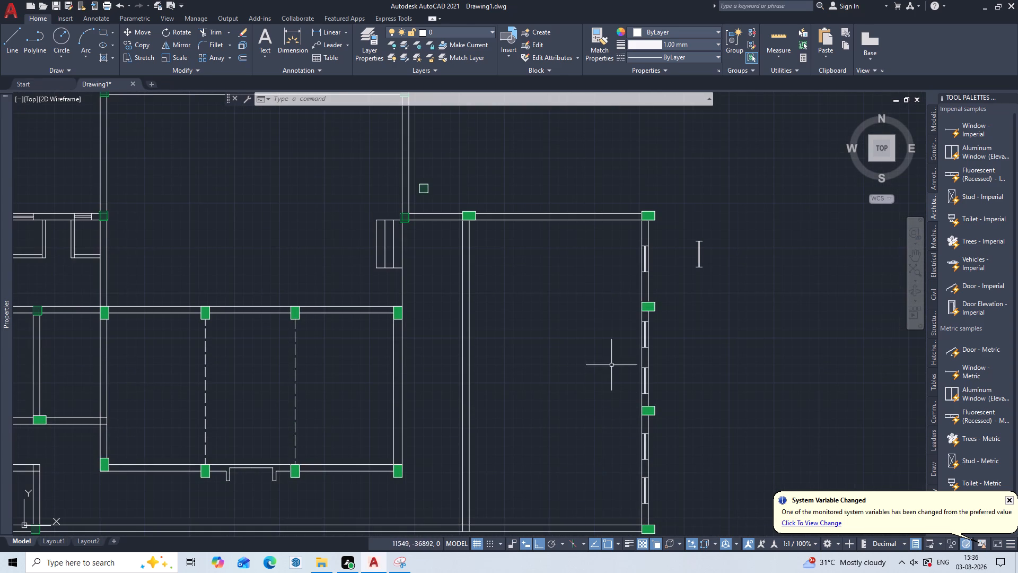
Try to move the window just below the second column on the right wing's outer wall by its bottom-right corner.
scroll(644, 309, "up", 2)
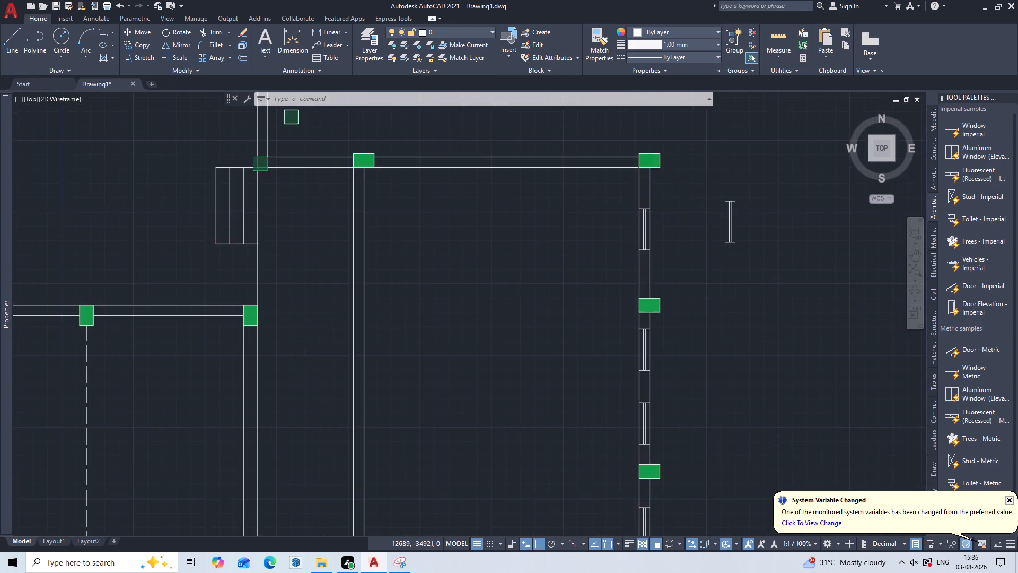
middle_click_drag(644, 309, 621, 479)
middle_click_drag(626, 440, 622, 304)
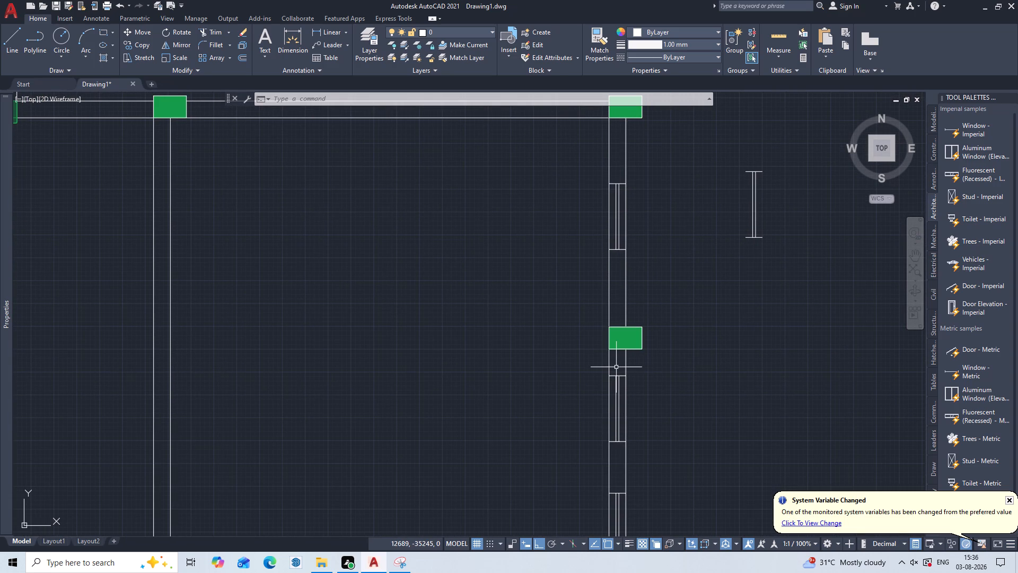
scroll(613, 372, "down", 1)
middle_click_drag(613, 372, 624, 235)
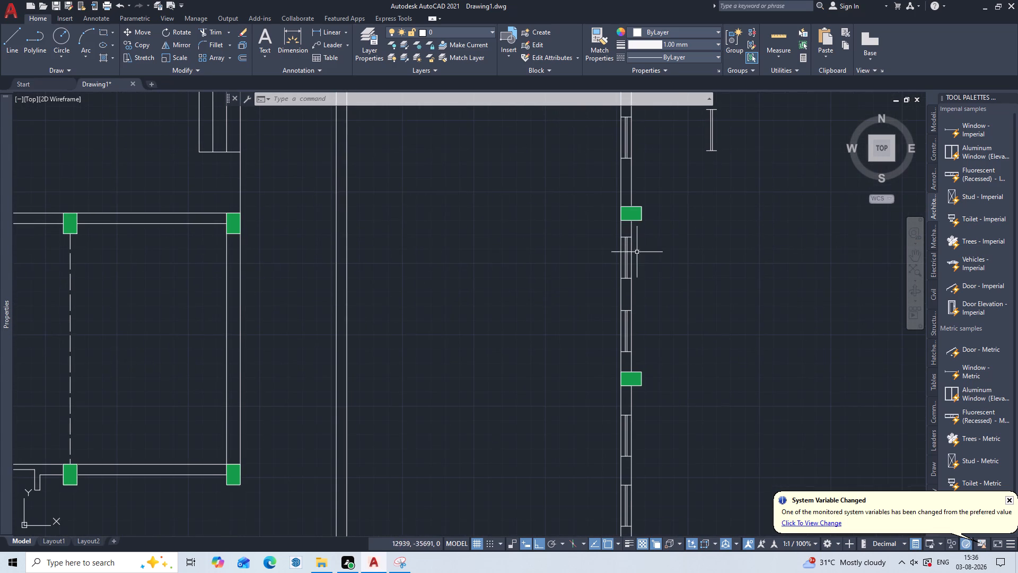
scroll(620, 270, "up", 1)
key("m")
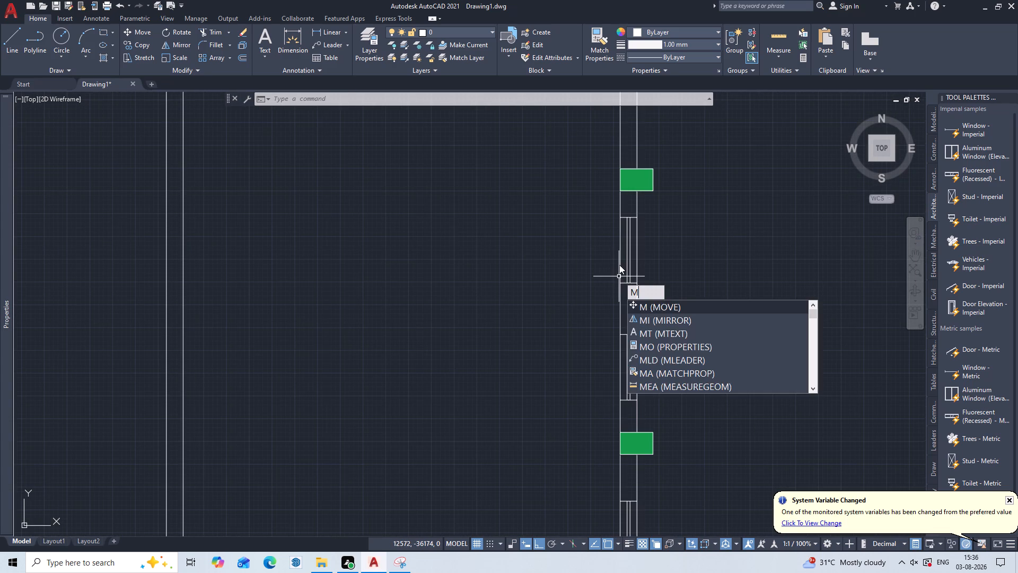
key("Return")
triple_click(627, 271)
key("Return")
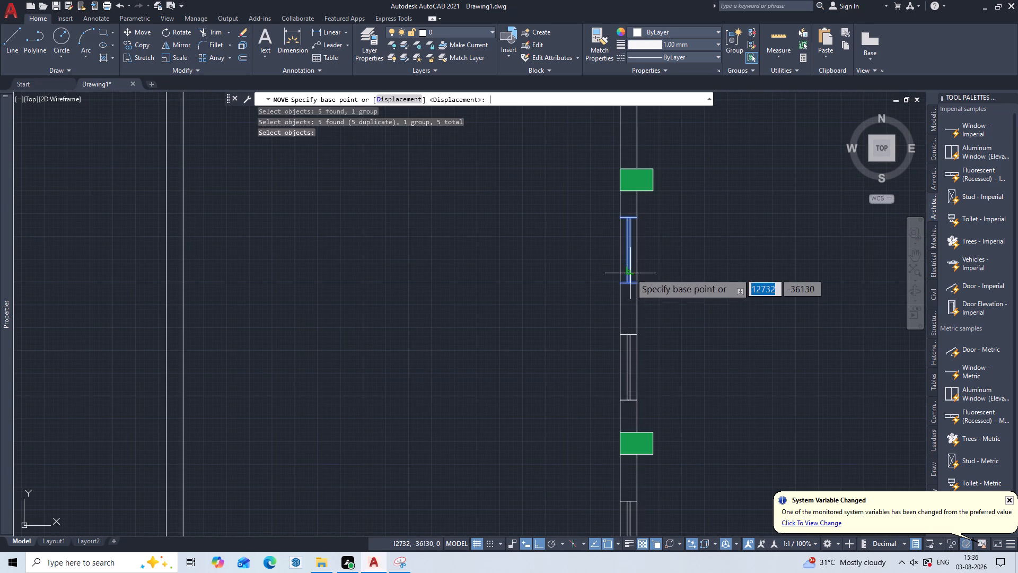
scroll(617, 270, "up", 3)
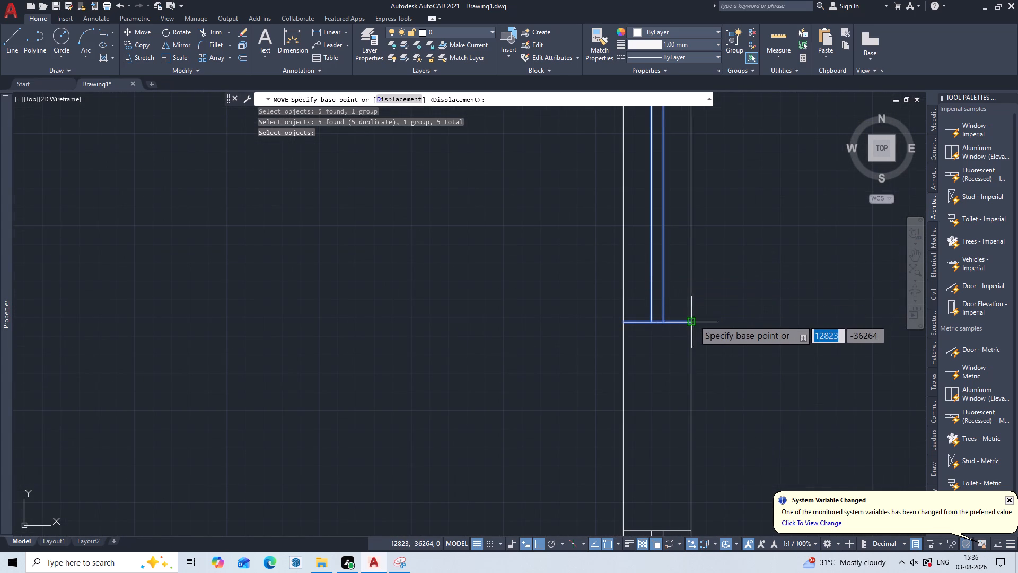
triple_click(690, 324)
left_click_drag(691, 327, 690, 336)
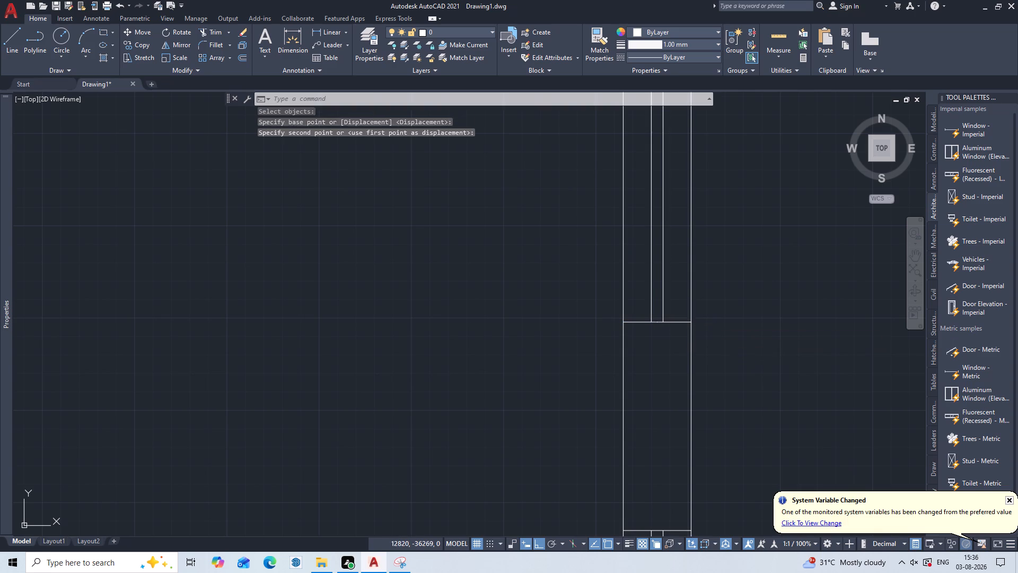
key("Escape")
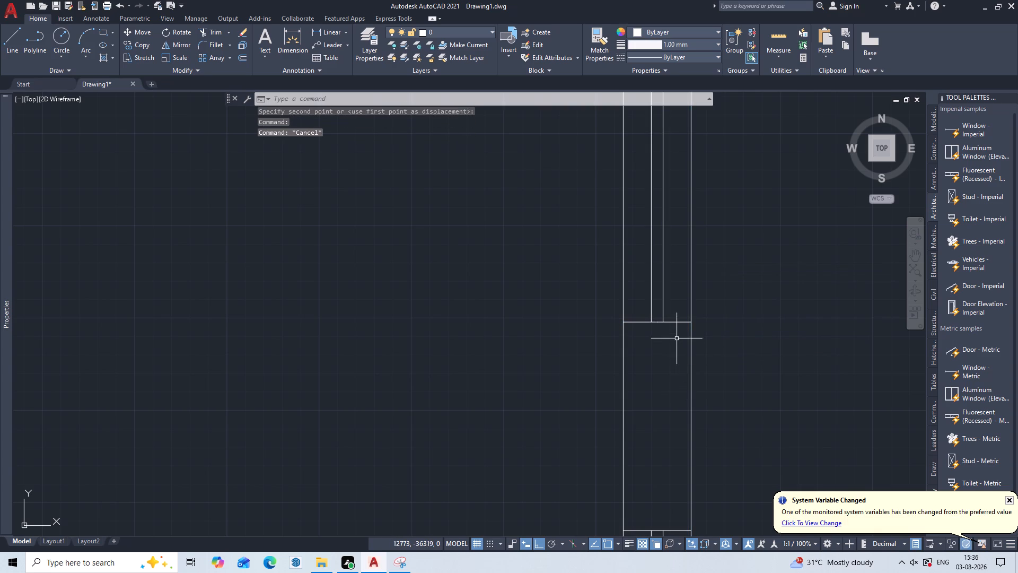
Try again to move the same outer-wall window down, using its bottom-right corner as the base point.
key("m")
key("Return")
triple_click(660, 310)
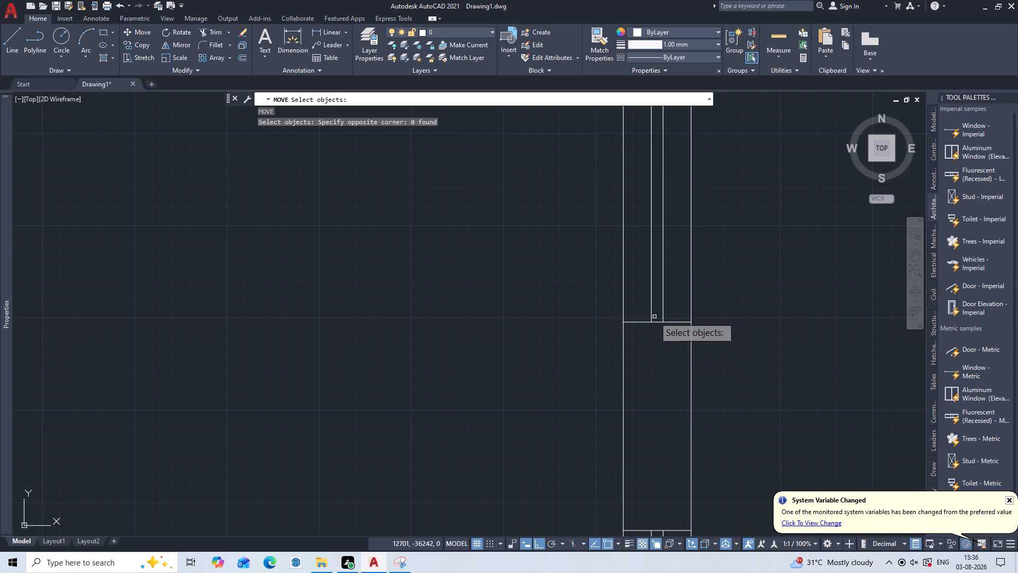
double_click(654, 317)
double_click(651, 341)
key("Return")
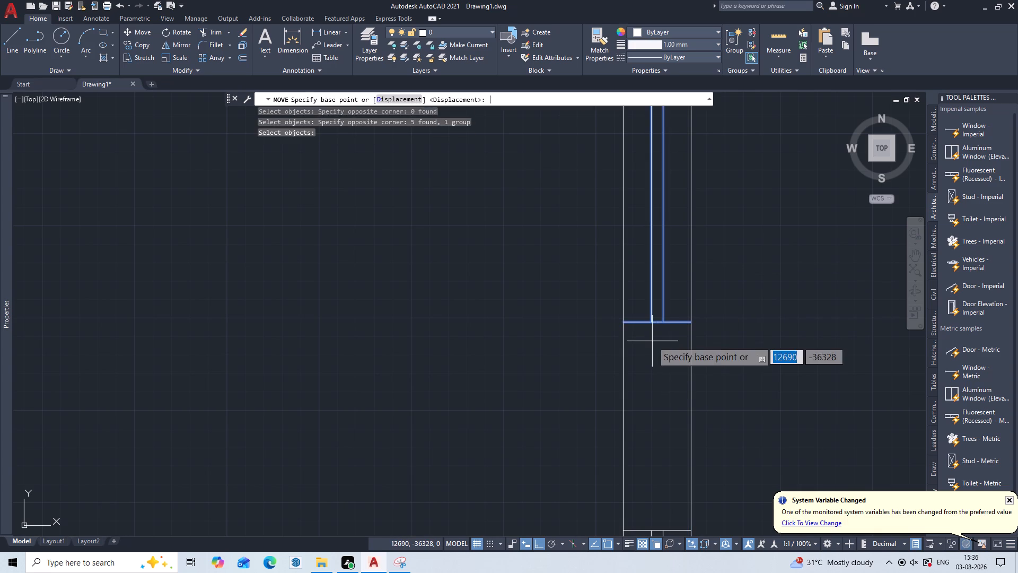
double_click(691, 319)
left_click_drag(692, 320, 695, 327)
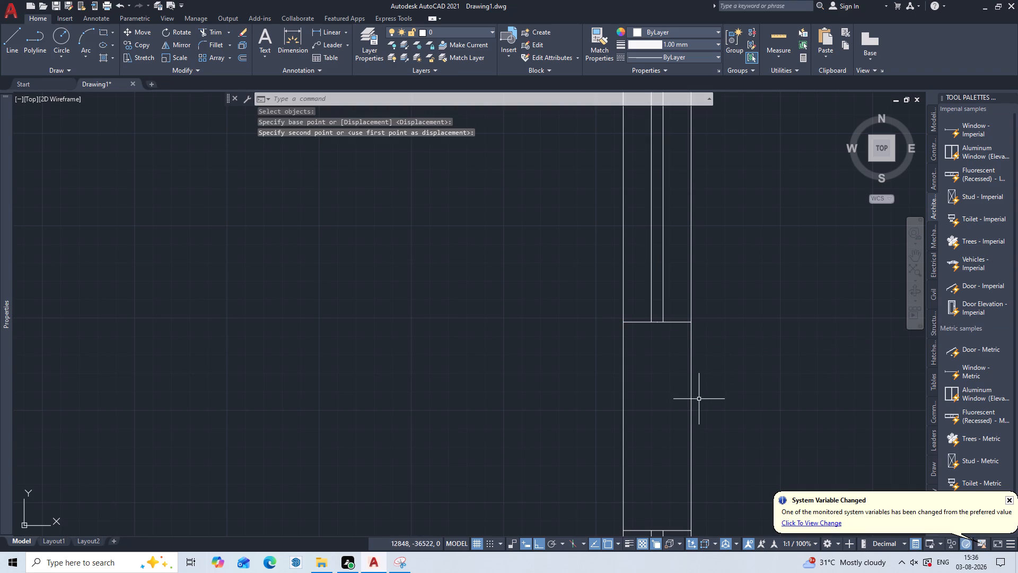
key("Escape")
Move the window below the outer wall's second column straight down by about 280, away from the column.
scroll(689, 317, "down", 3)
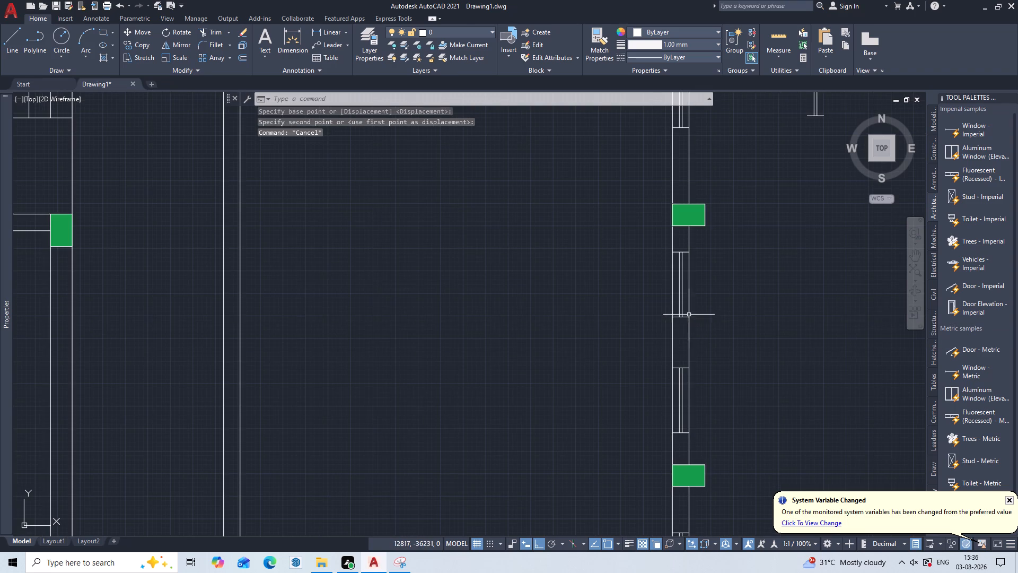
key("m")
key("Return")
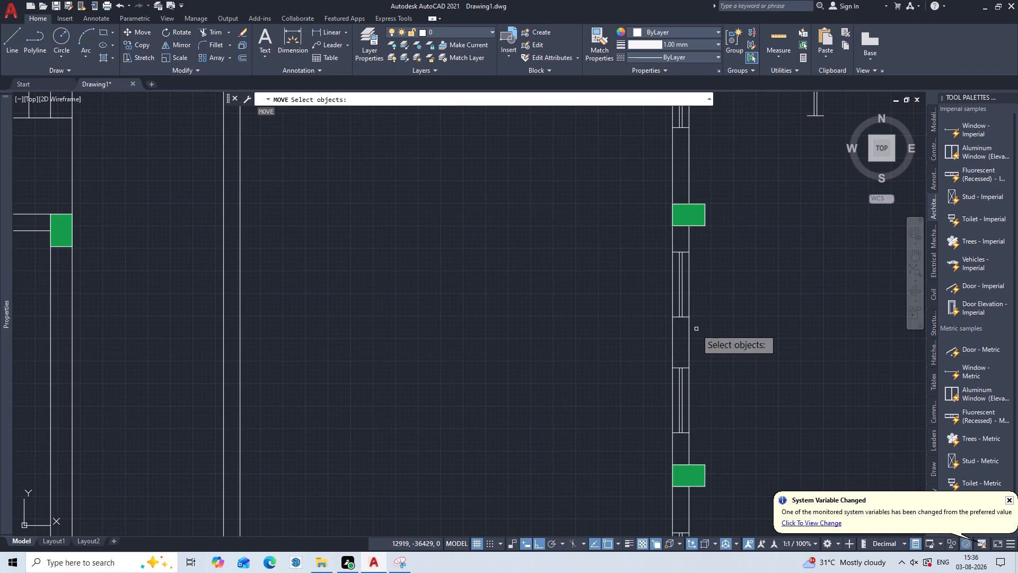
left_click(681, 319)
double_click(680, 313)
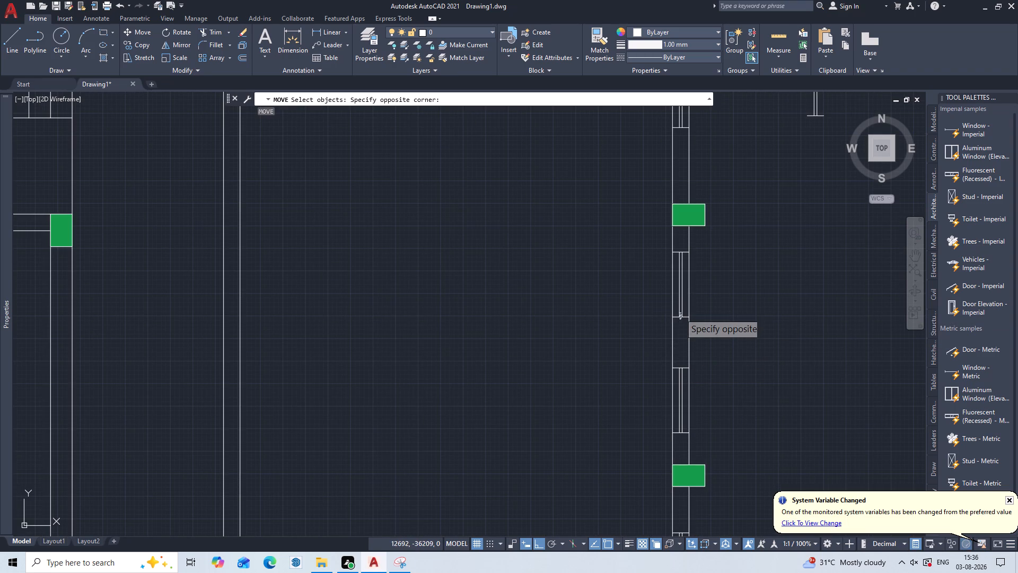
key("Return")
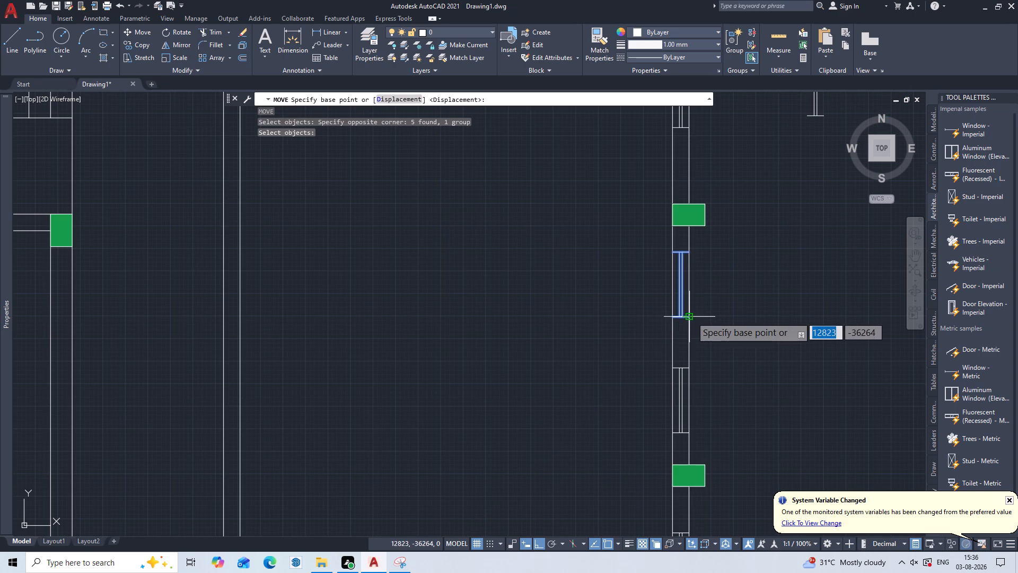
left_click(691, 317)
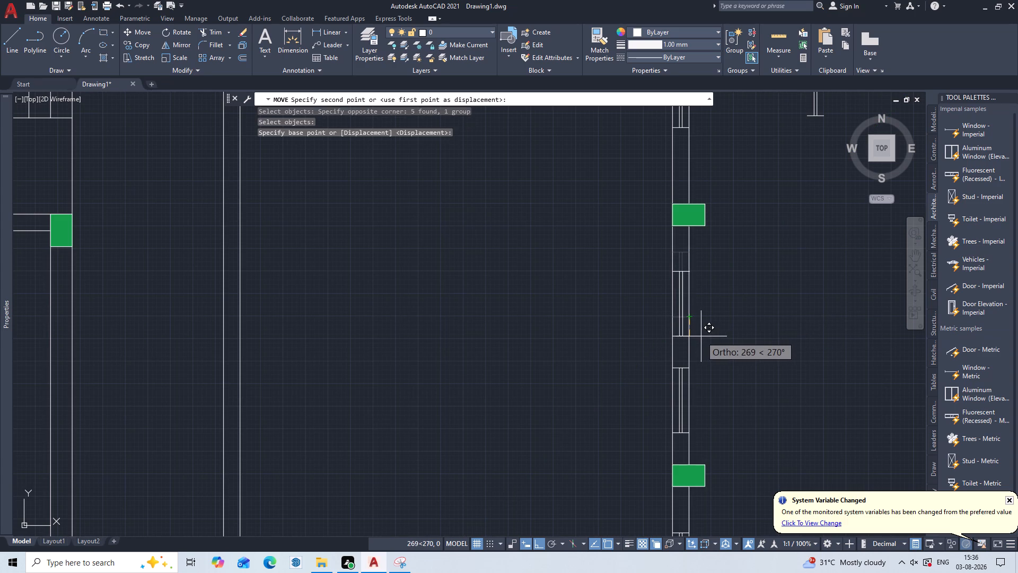
left_click(695, 337)
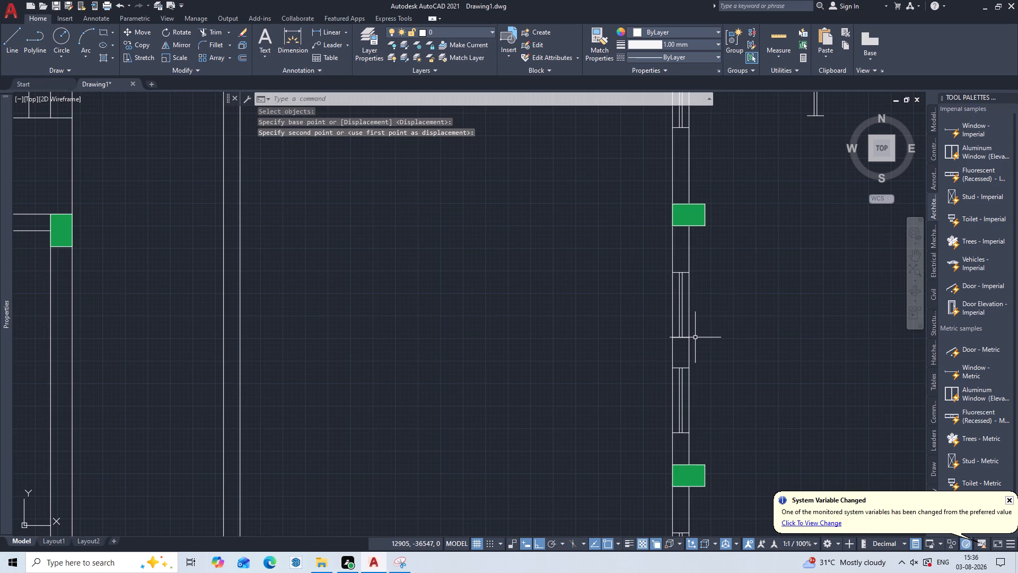
key("Escape")
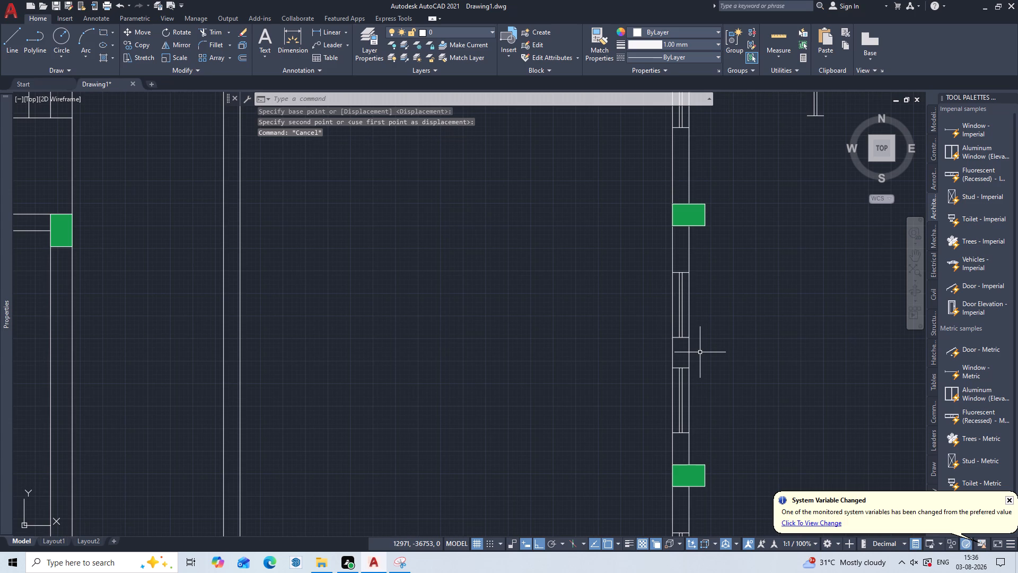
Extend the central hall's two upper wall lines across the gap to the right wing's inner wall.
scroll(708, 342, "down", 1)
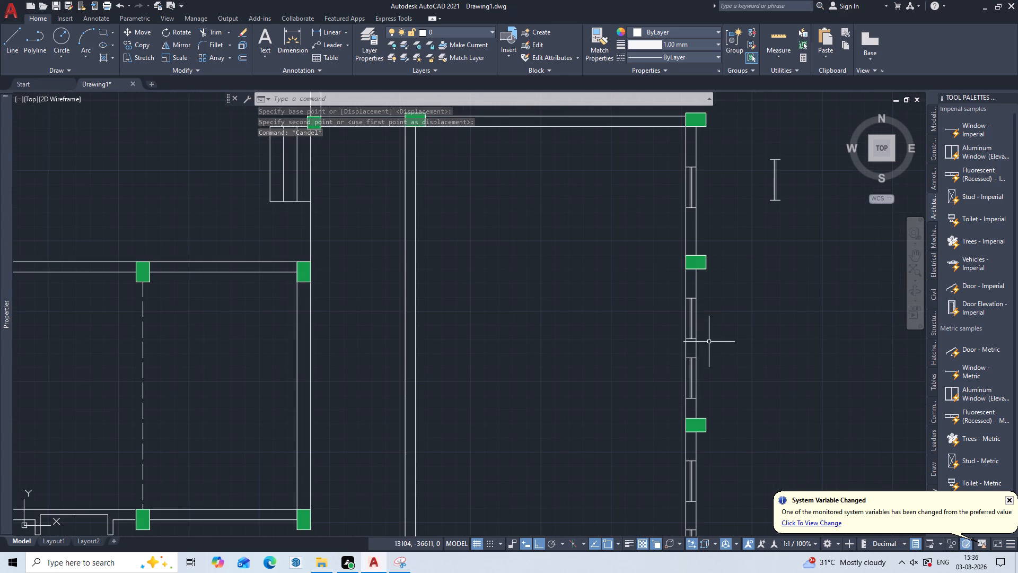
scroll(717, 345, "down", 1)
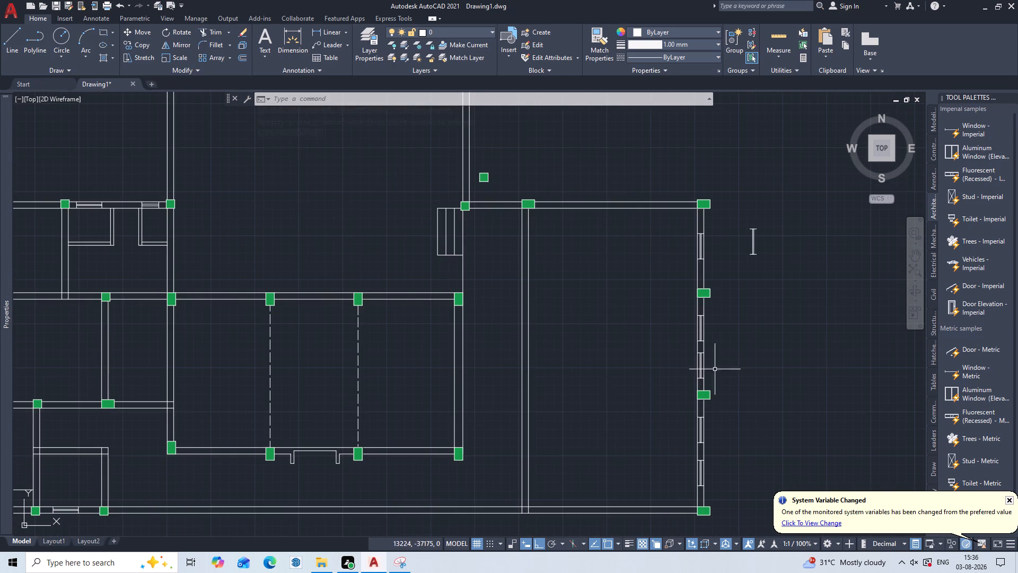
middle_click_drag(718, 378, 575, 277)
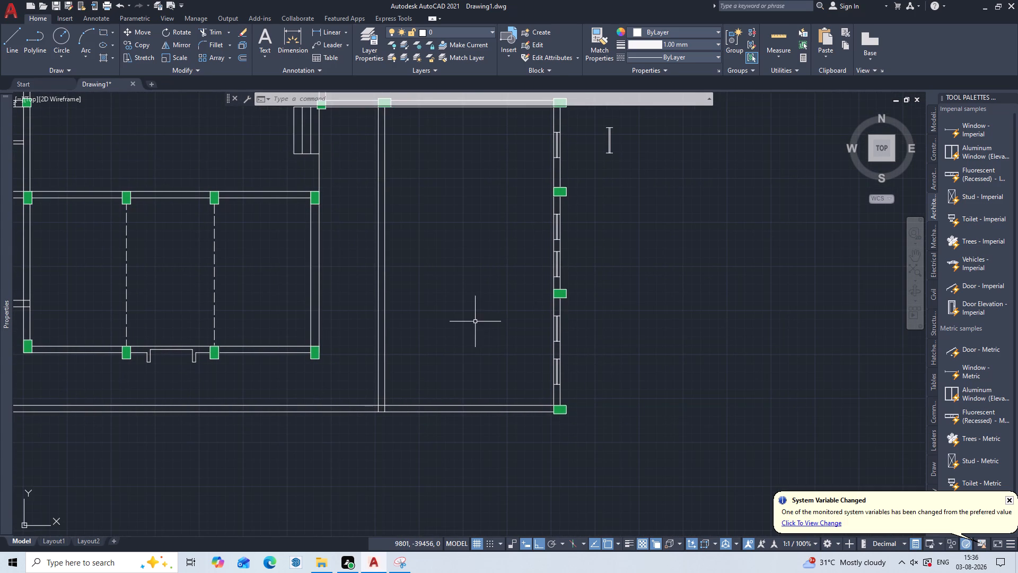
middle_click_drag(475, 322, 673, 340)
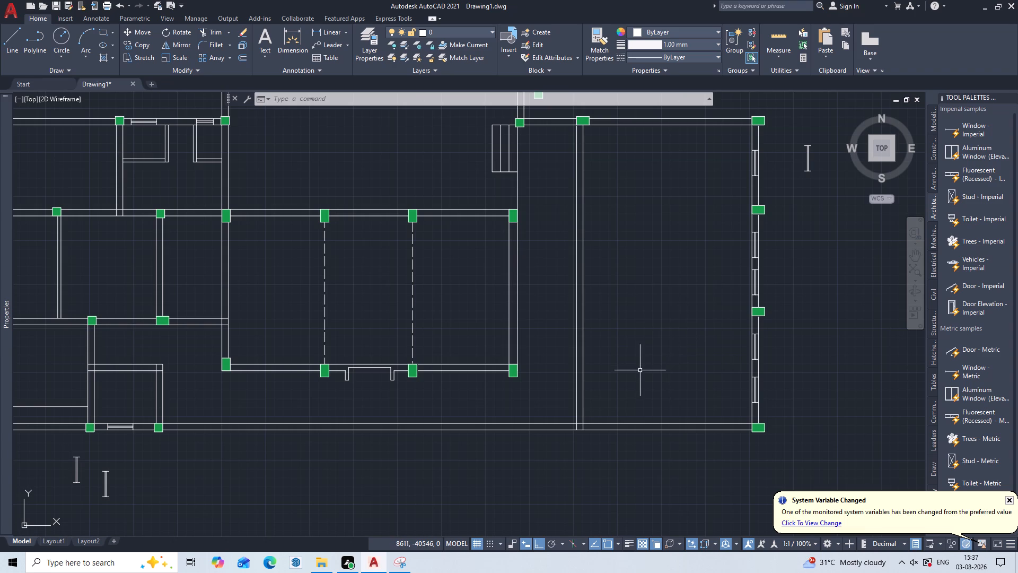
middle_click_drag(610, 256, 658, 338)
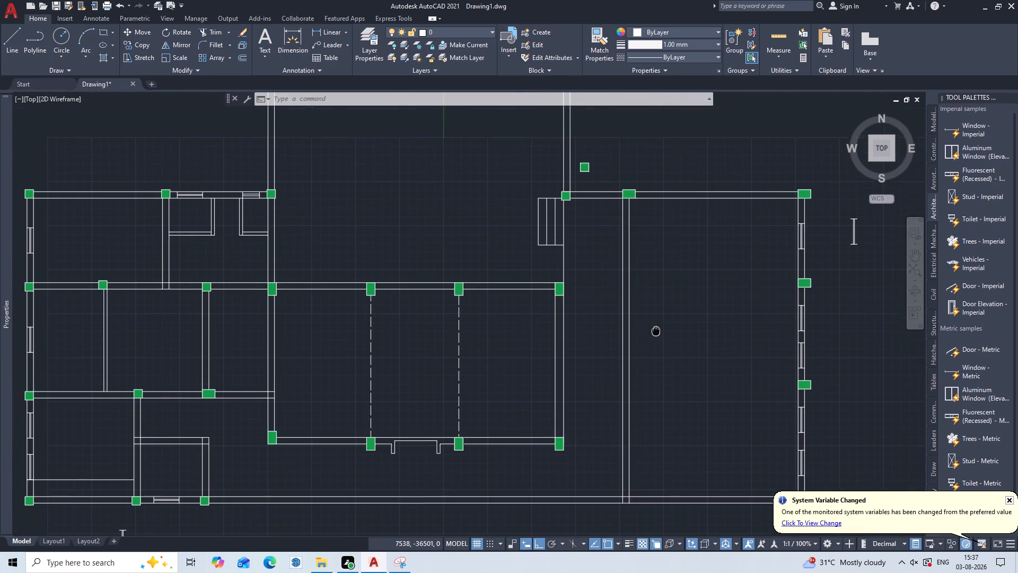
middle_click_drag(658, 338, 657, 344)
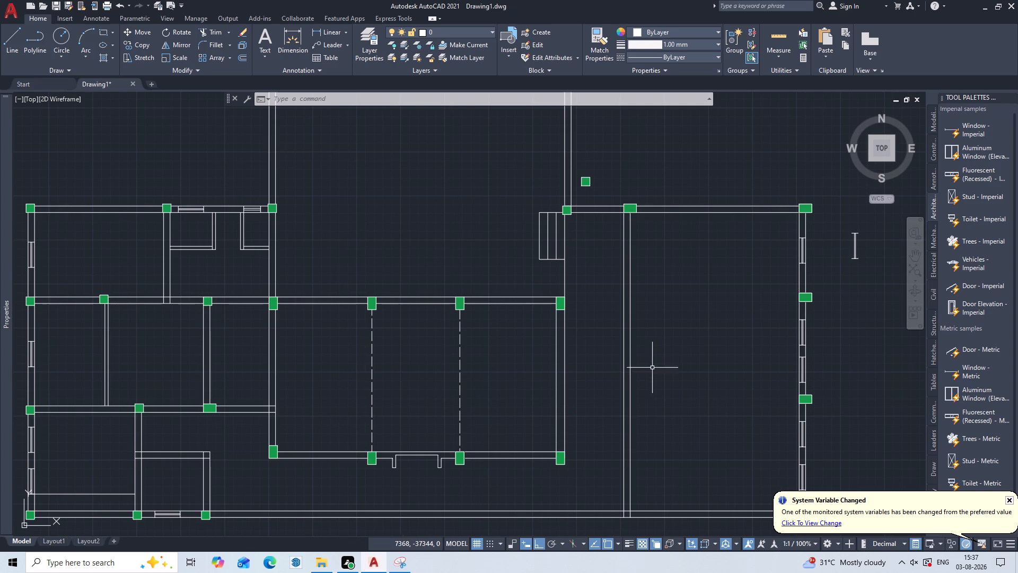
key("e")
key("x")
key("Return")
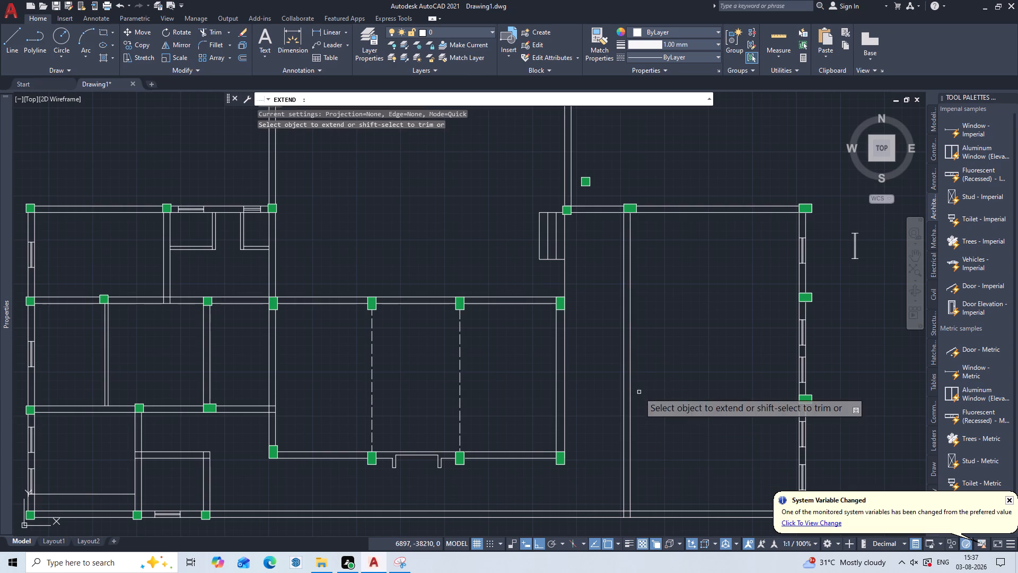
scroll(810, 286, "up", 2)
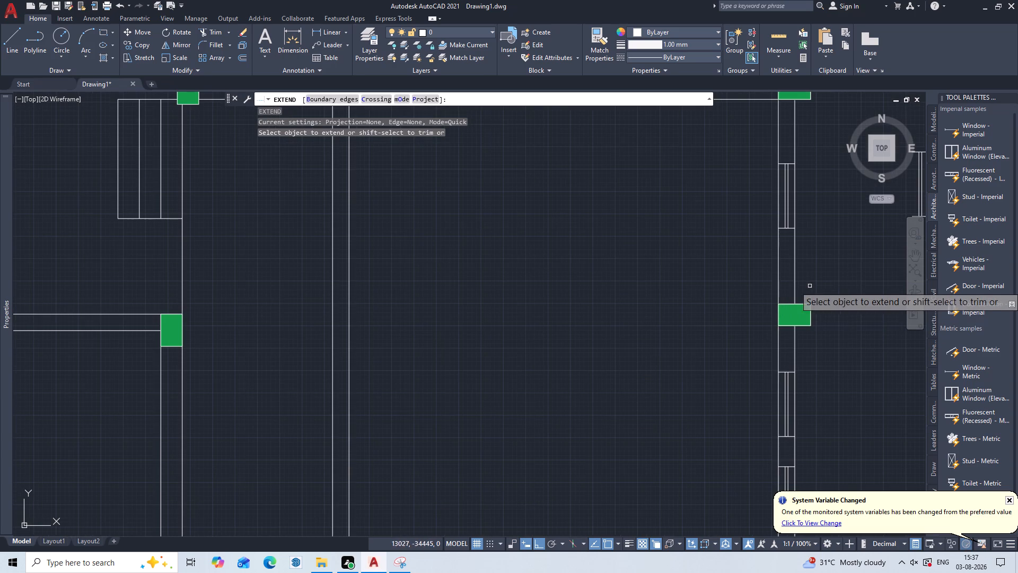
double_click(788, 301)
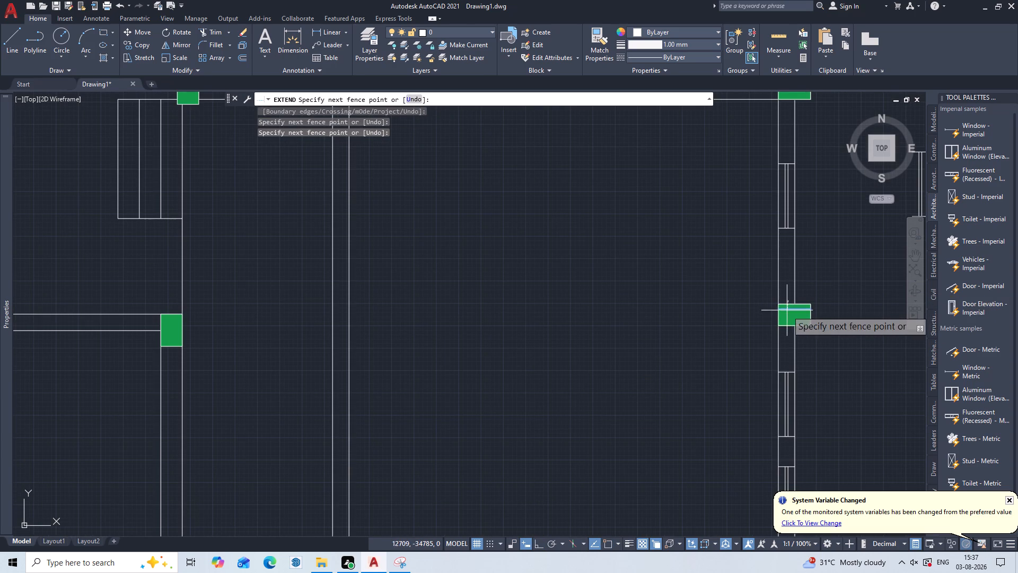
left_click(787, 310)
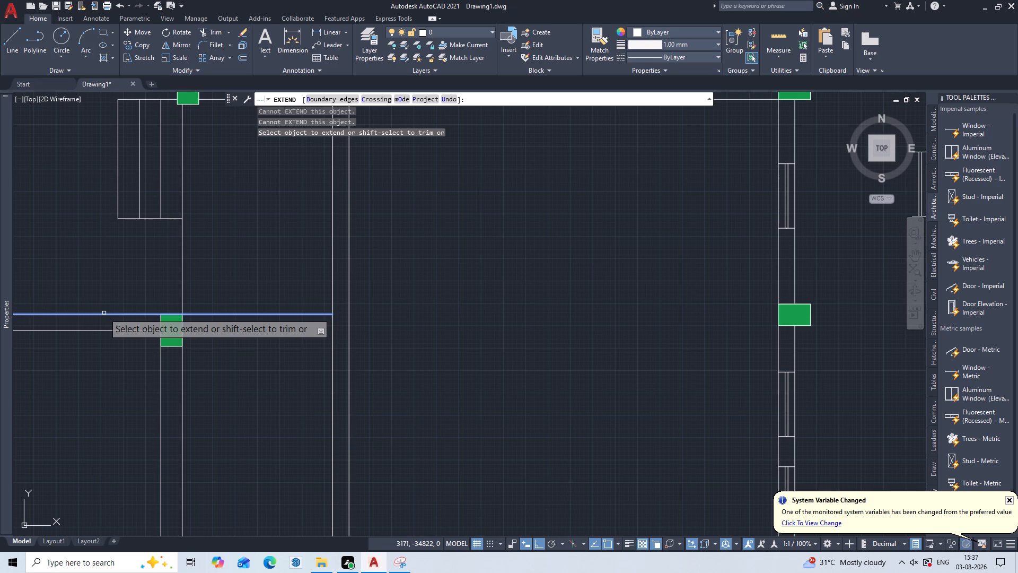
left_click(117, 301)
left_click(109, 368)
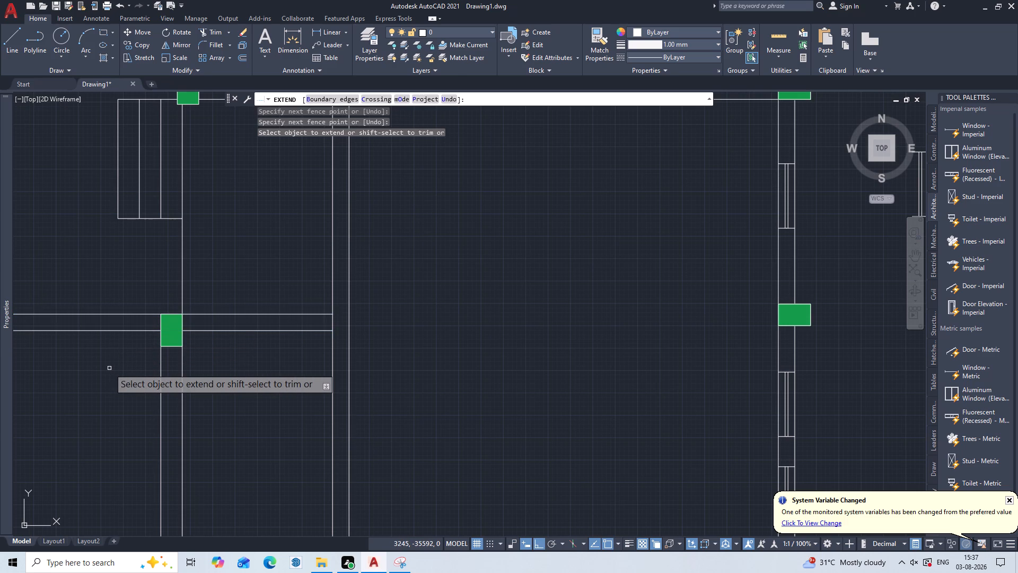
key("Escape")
Copy the second column from the top of the right wing's outer wall horizontally onto its inner wall, aligned with the wall's outer face.
scroll(132, 387, "down", 1)
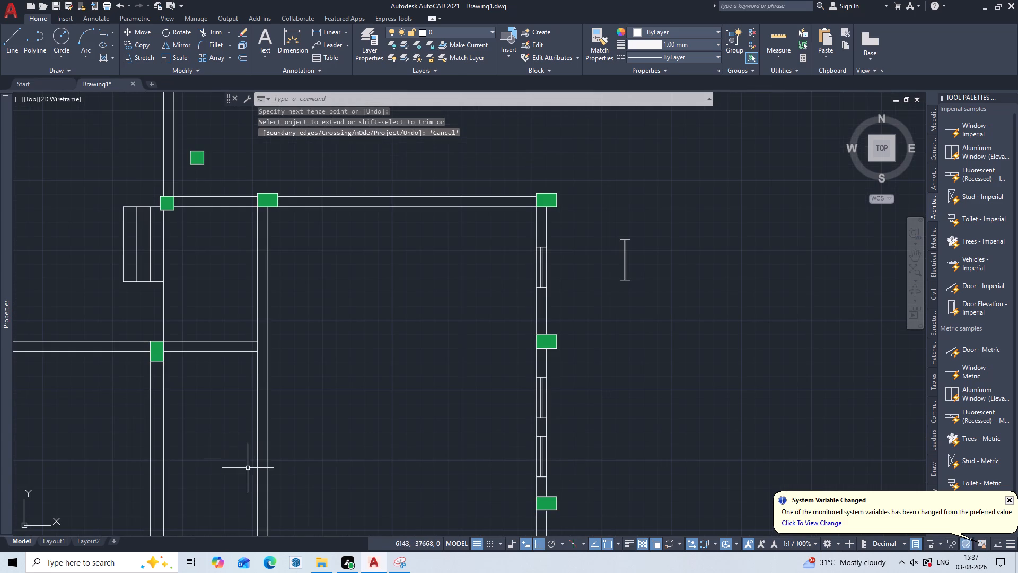
middle_click_drag(241, 429, 378, 402)
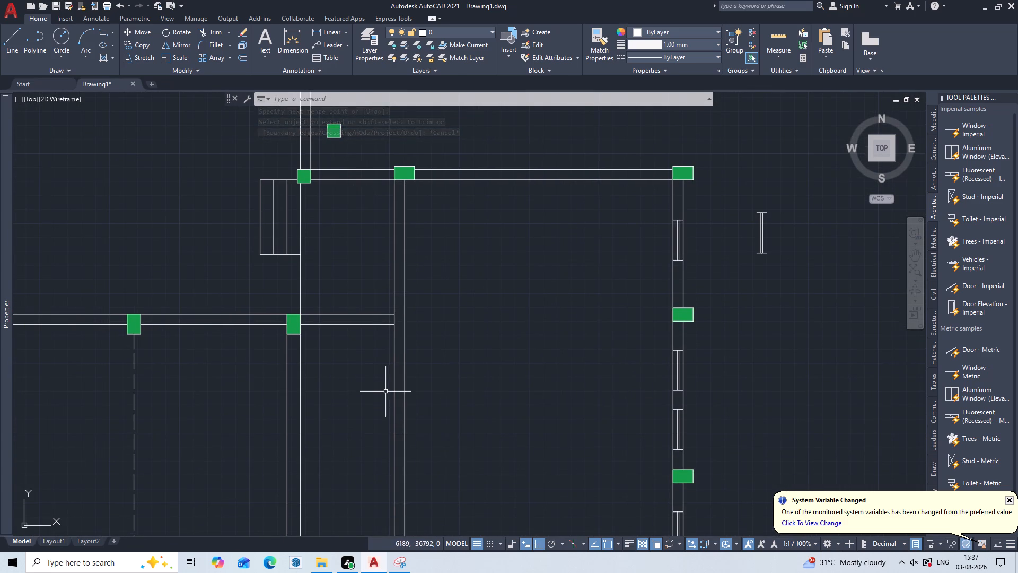
key("c")
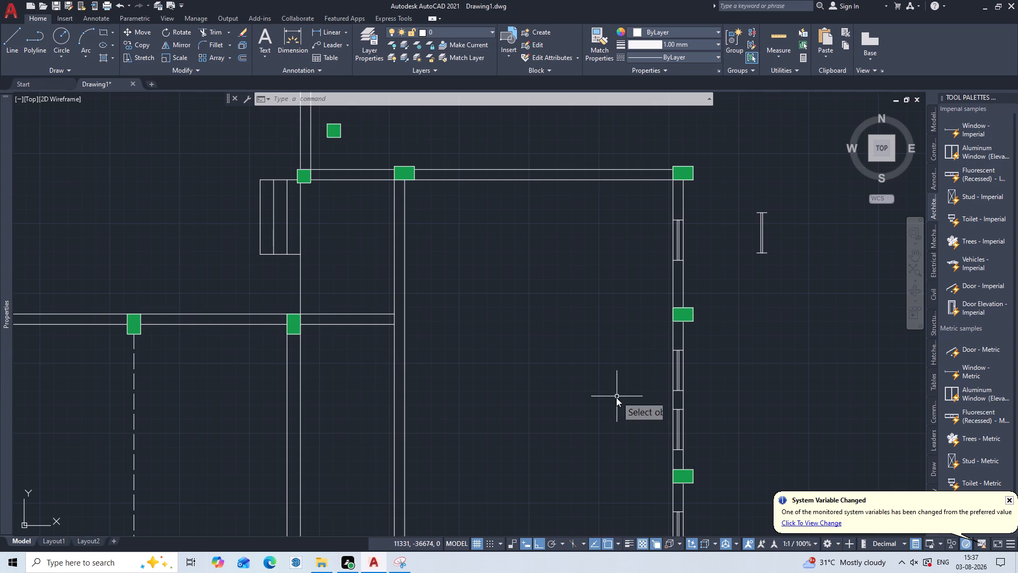
type("OP")
key("Return")
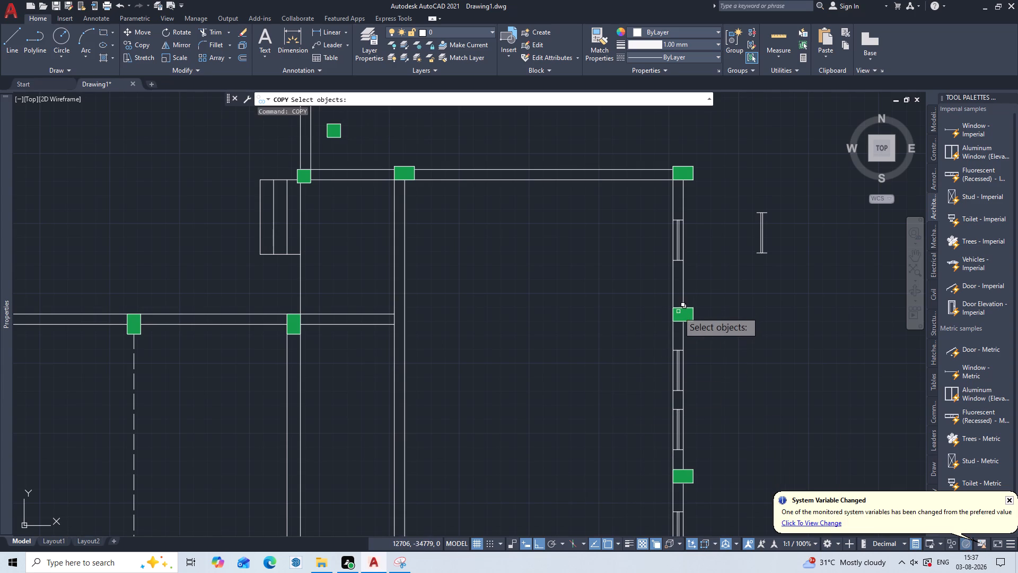
left_click(678, 311)
key("Return")
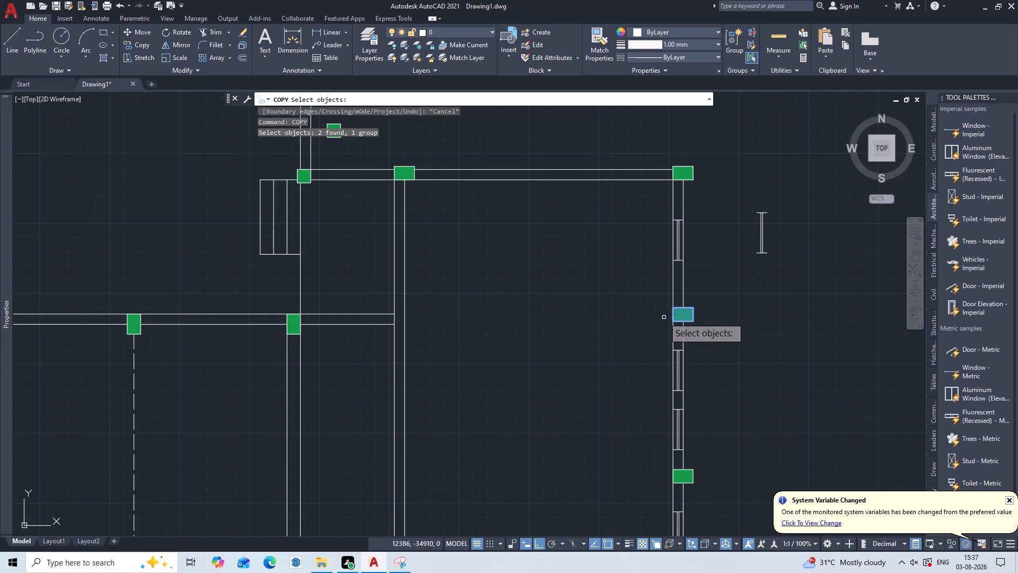
key("Return")
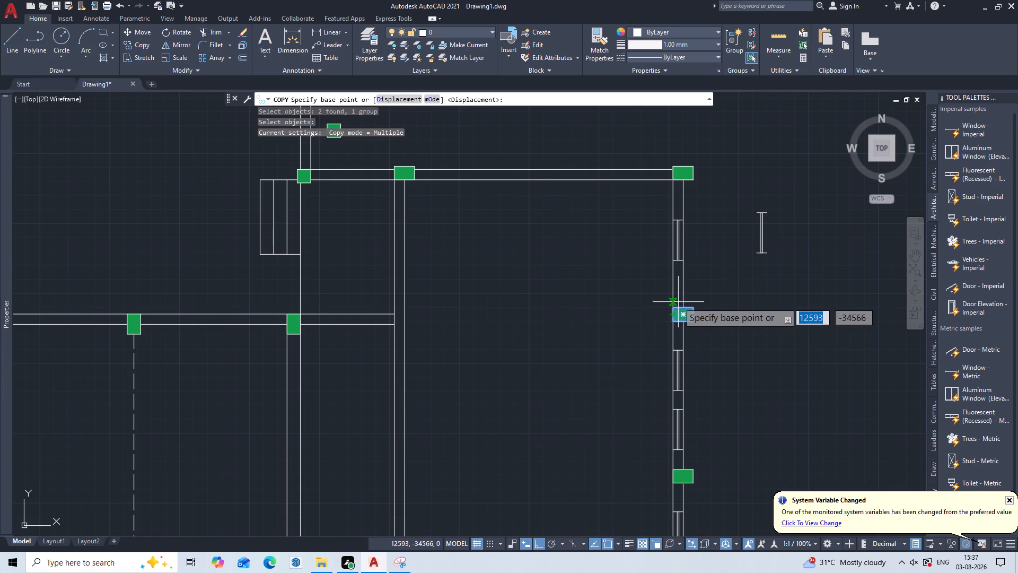
scroll(678, 302, "up", 2)
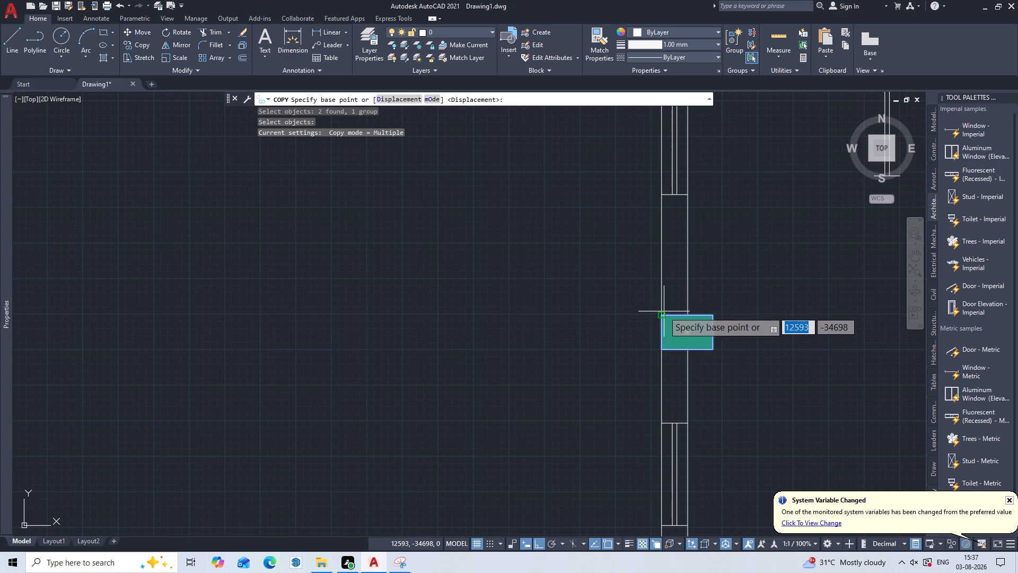
double_click(664, 311)
scroll(300, 378, "down", 2)
middle_click_drag(300, 378, 300, 378)
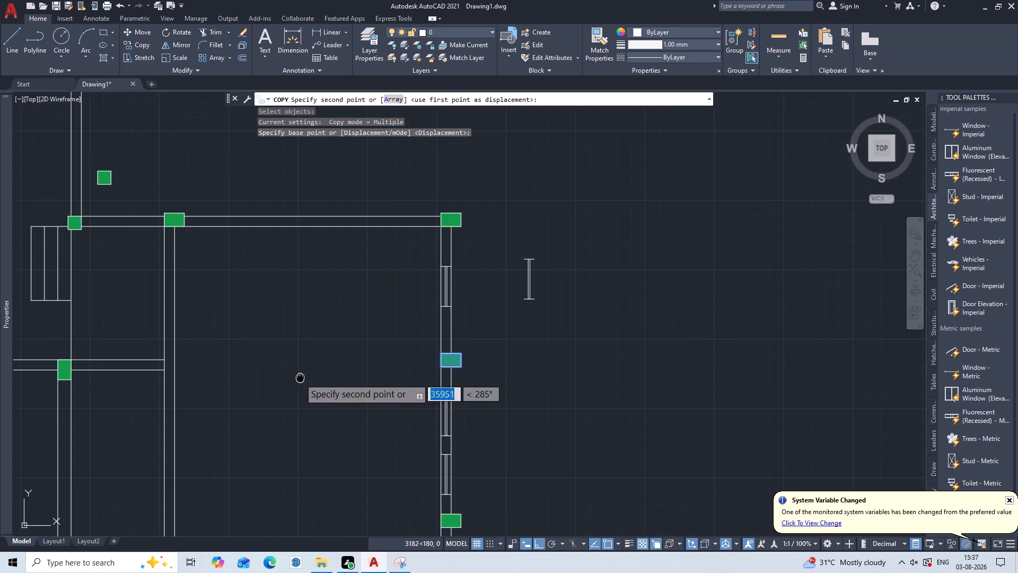
middle_click_drag(300, 378, 571, 366)
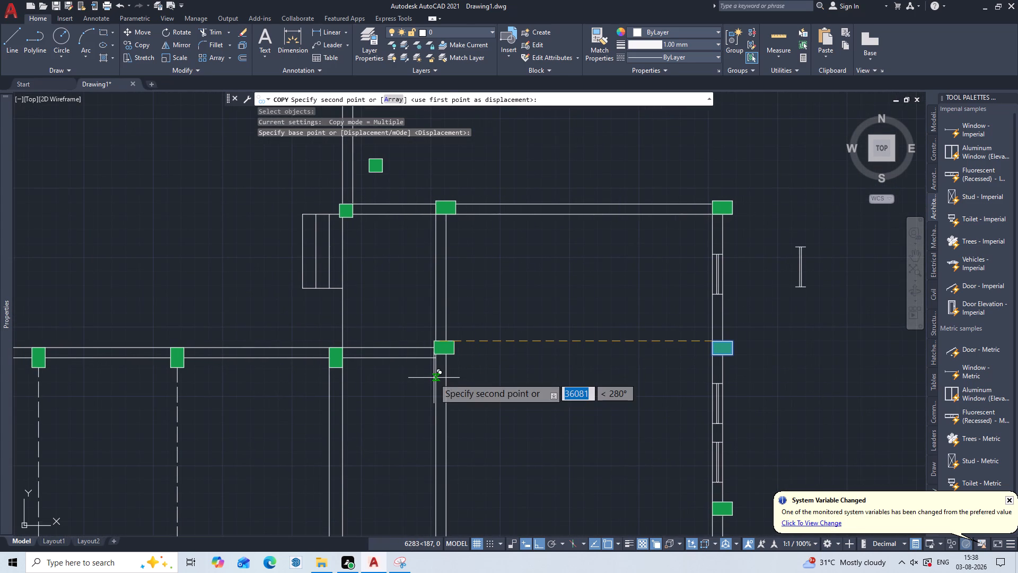
scroll(434, 378, "up", 2)
middle_click_drag(440, 327, 442, 389)
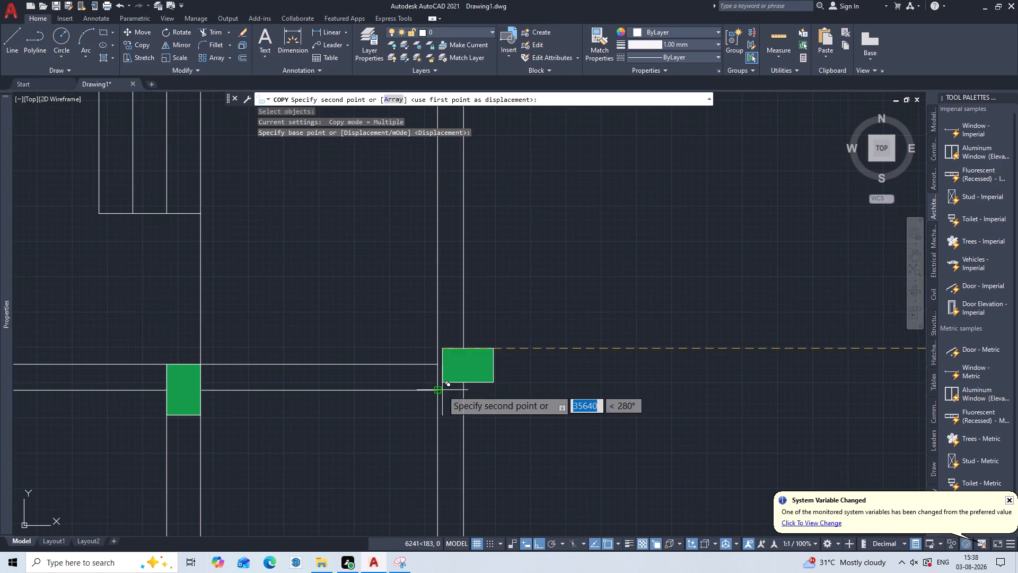
left_click(434, 350)
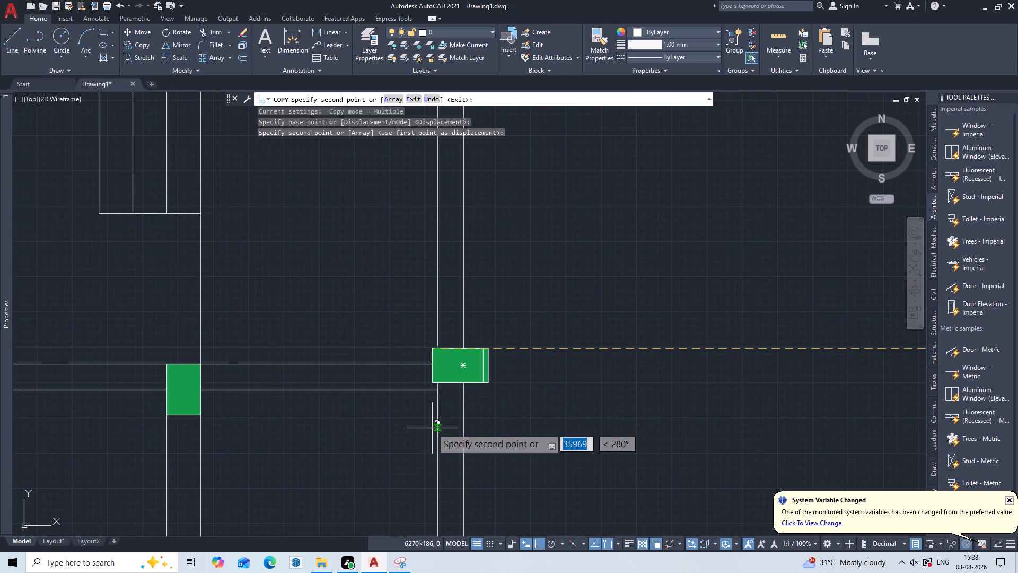
key("Escape")
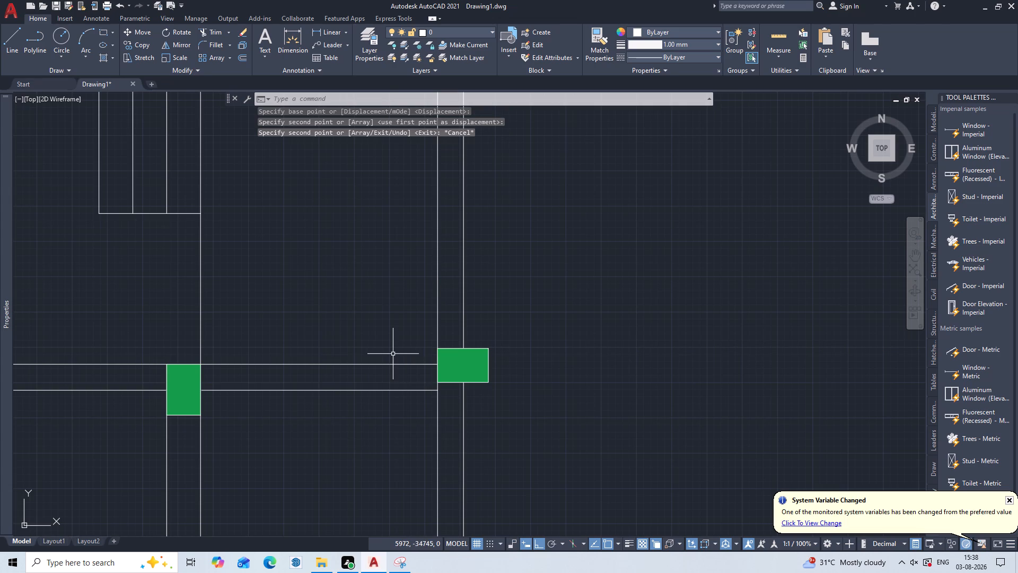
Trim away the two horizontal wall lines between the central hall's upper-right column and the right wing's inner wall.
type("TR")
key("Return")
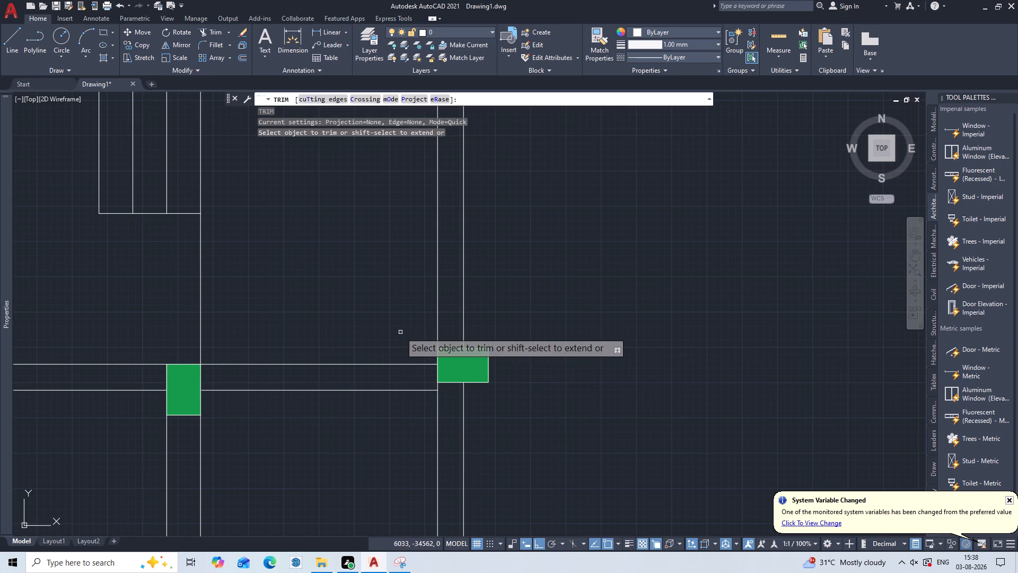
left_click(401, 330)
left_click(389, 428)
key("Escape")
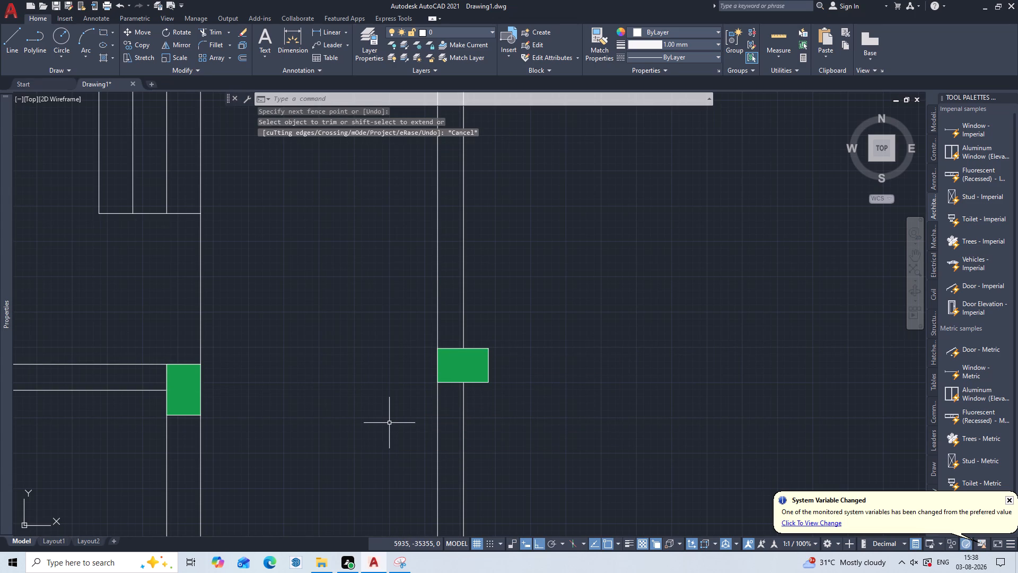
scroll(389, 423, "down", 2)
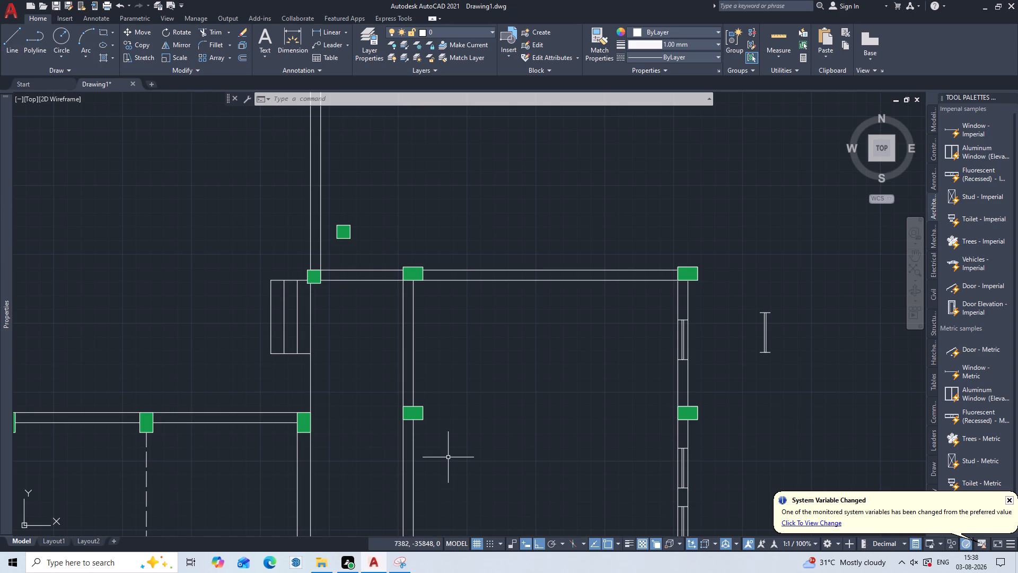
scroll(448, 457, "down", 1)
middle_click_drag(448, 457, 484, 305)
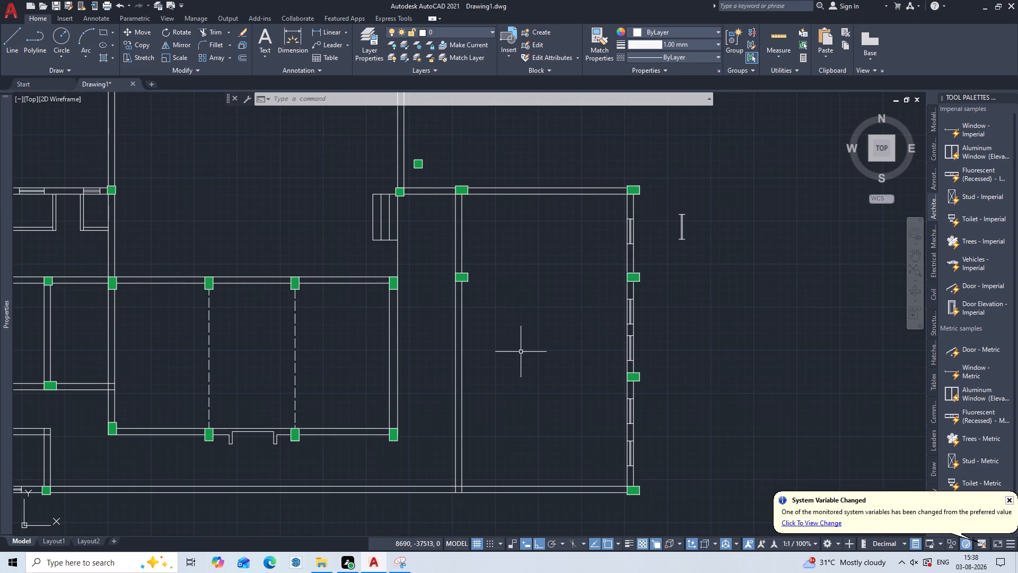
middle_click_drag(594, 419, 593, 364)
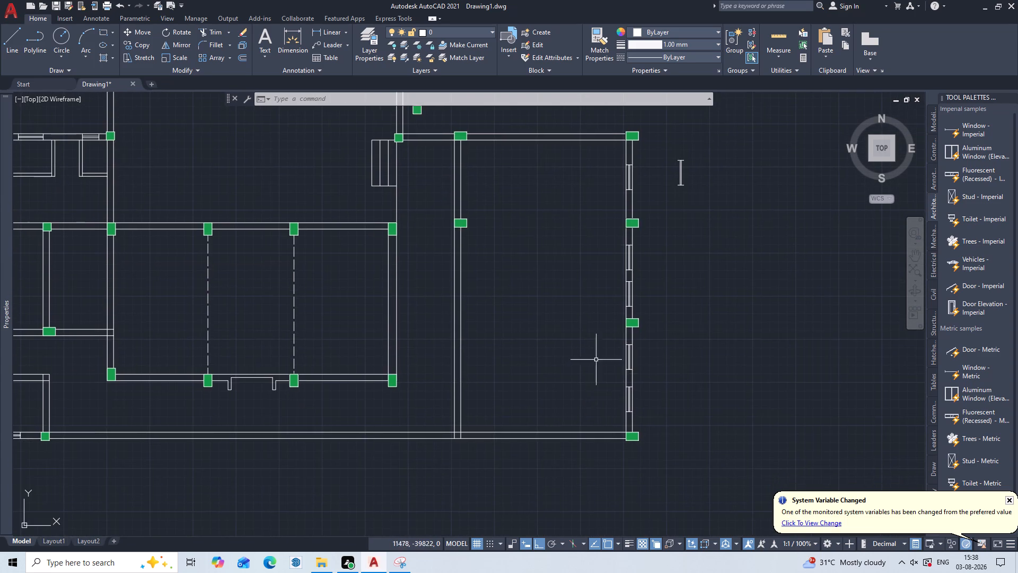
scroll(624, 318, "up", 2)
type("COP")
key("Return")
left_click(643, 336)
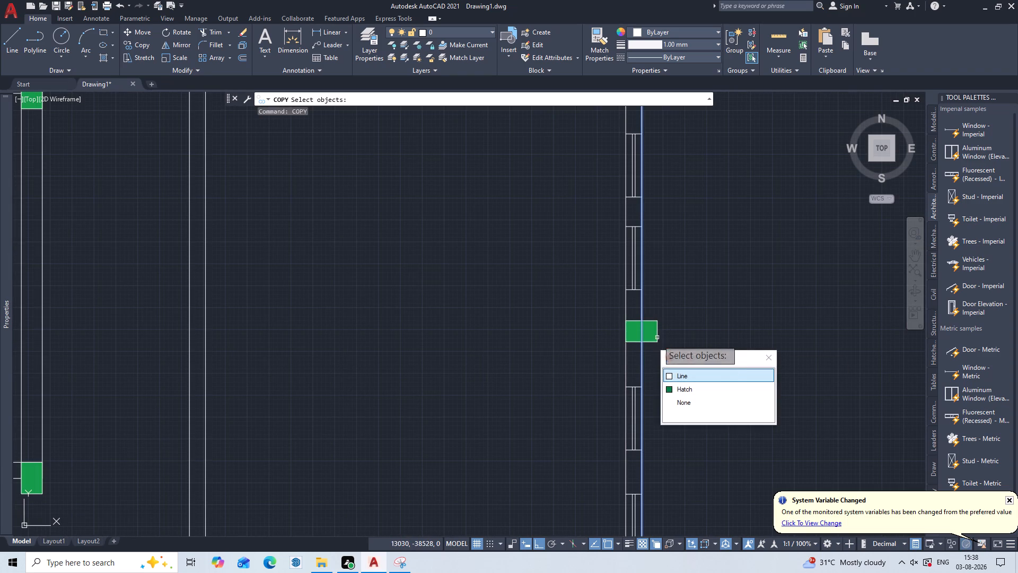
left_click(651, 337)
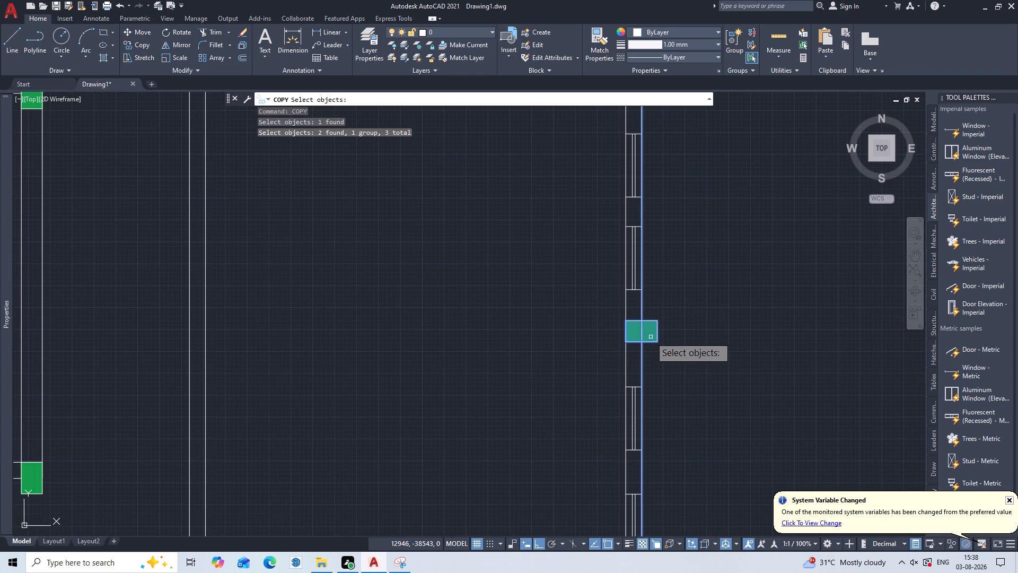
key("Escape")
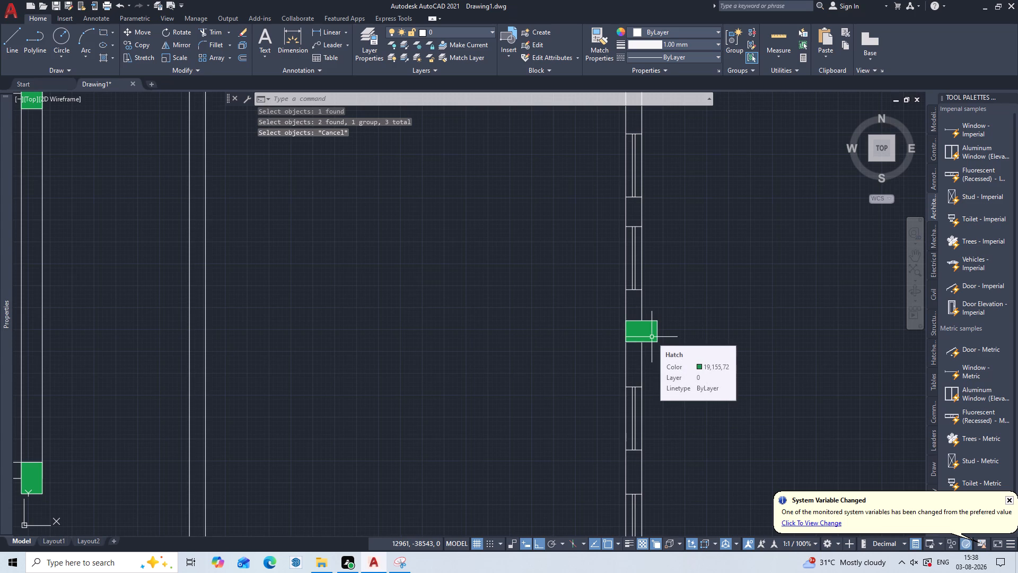
Copy the third column from the top of the right wing's outer wall horizontally onto its inner wall, aligned with the wall's outer face.
type("COP")
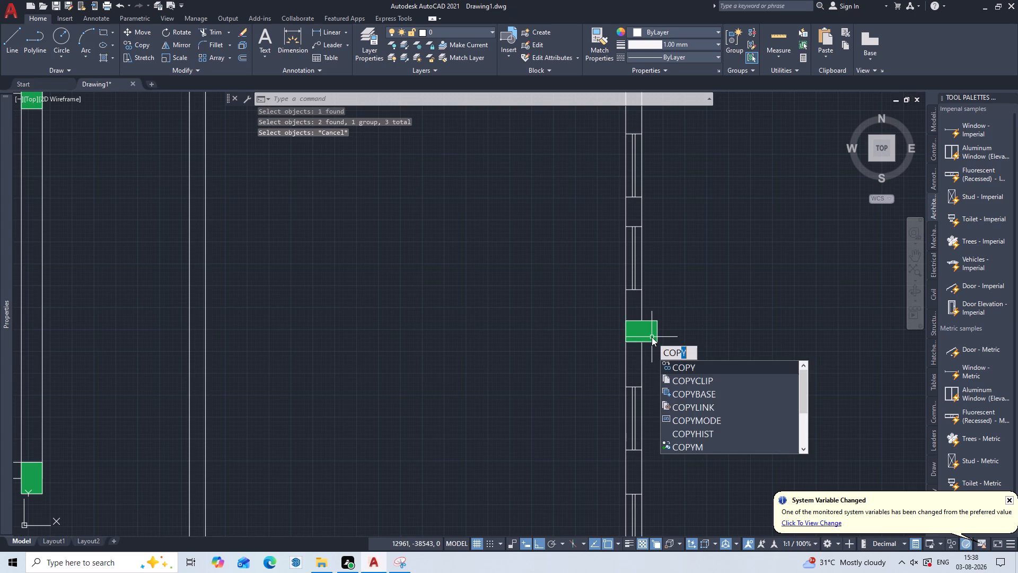
key("Return")
double_click(652, 337)
key("Return")
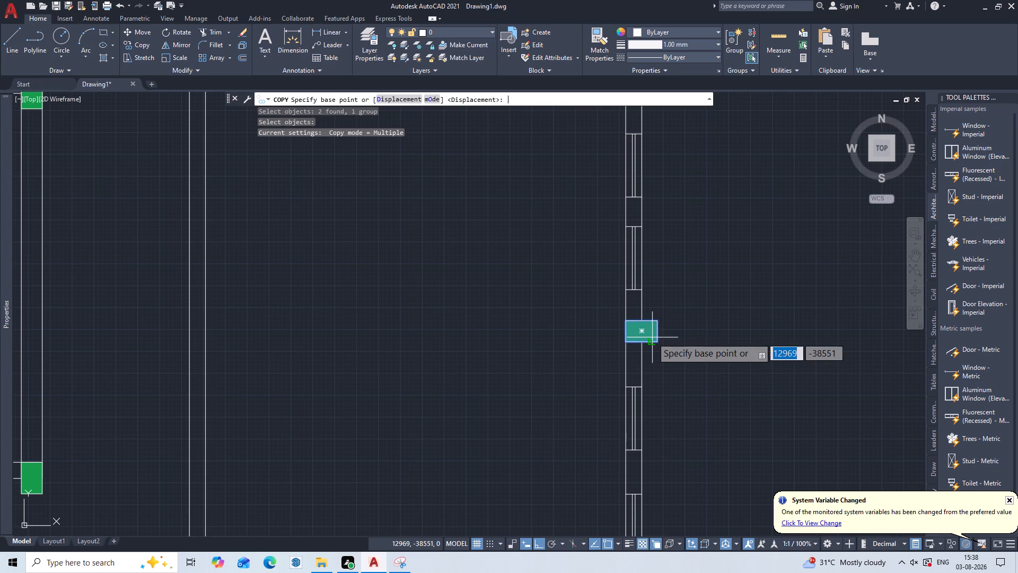
double_click(628, 323)
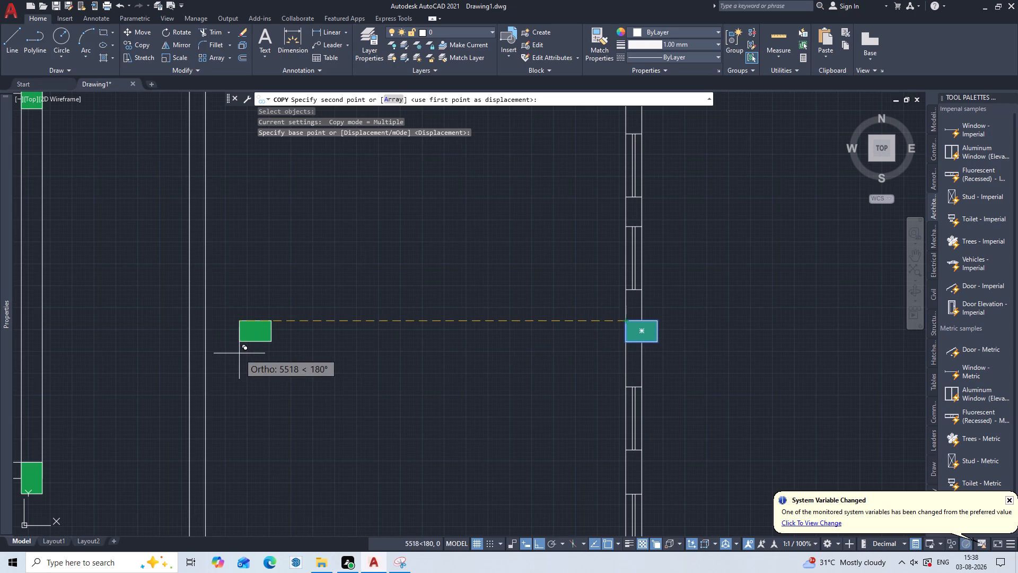
middle_click_drag(239, 353, 432, 376)
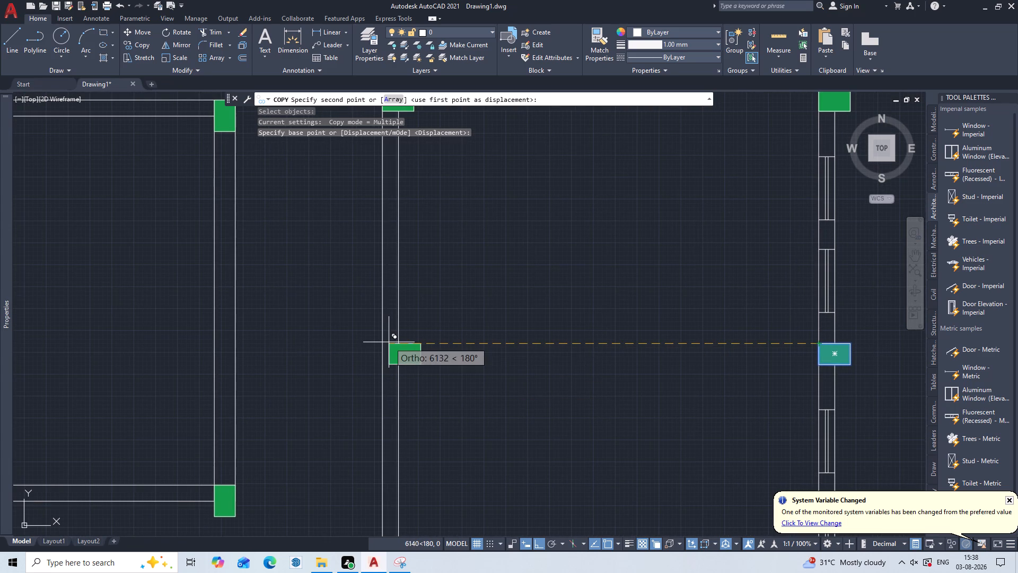
left_click(383, 345)
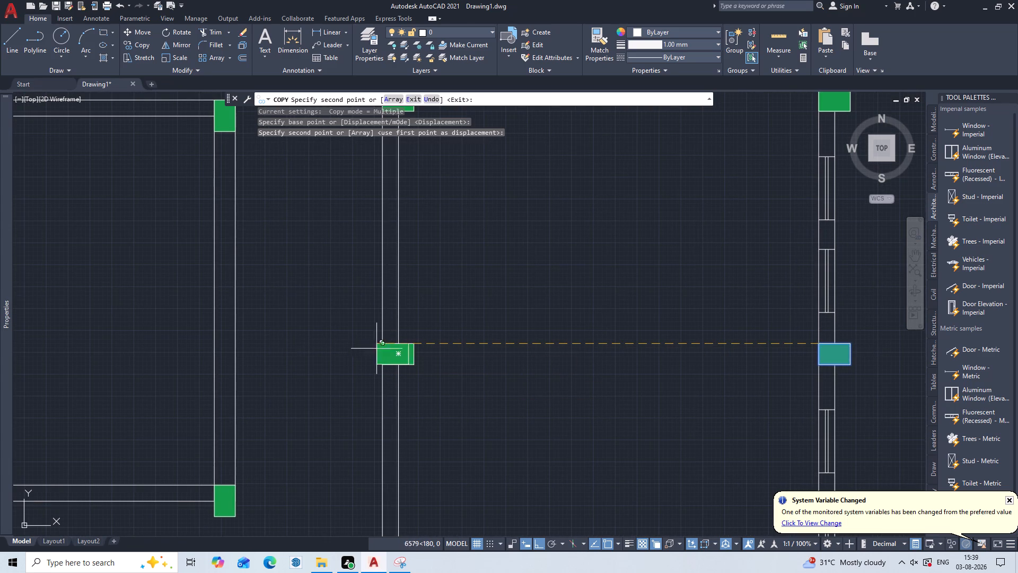
key("Escape")
Copy the right wing's bottom outer corner column horizontally to the junction of its inner wall and the bottom wall.
scroll(334, 421, "down", 1)
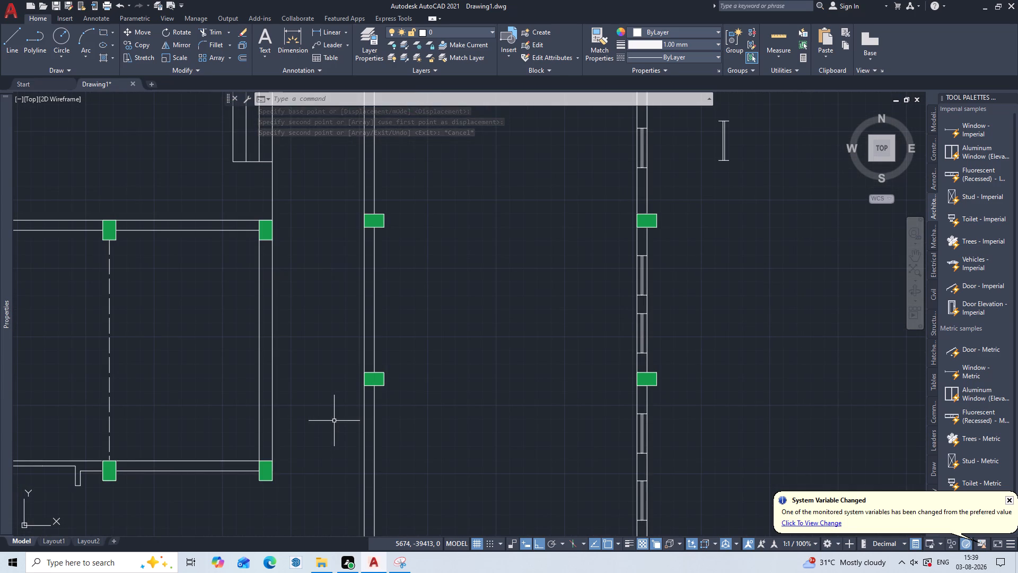
scroll(406, 378, "down", 2)
middle_click_drag(406, 378, 459, 345)
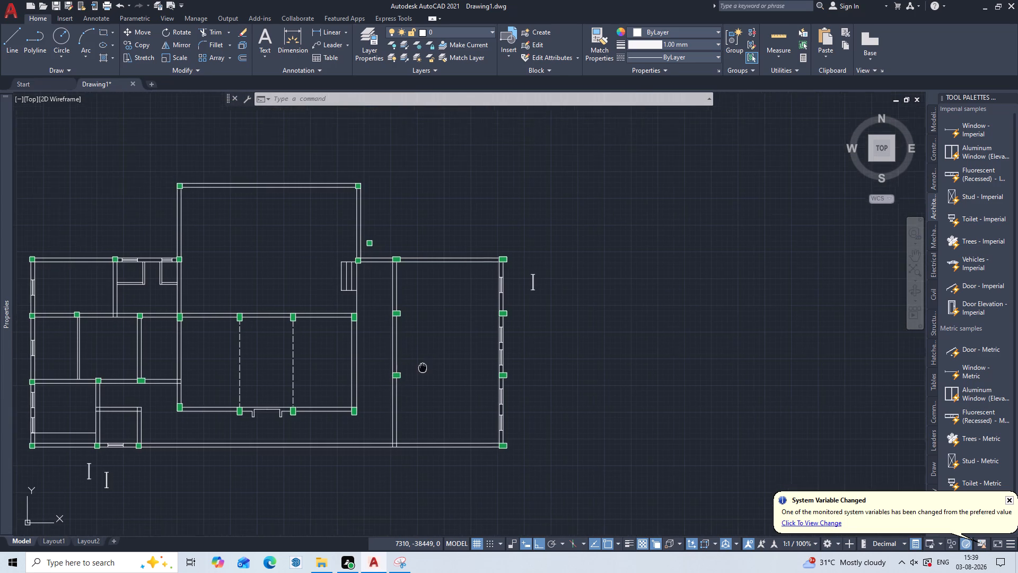
middle_click_drag(459, 345, 539, 309)
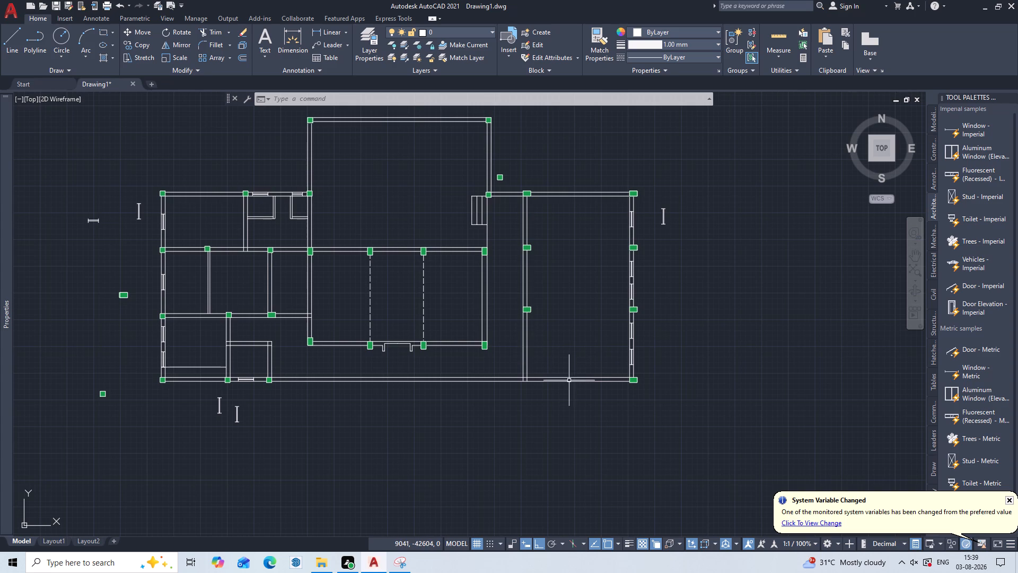
key("c")
key("o")
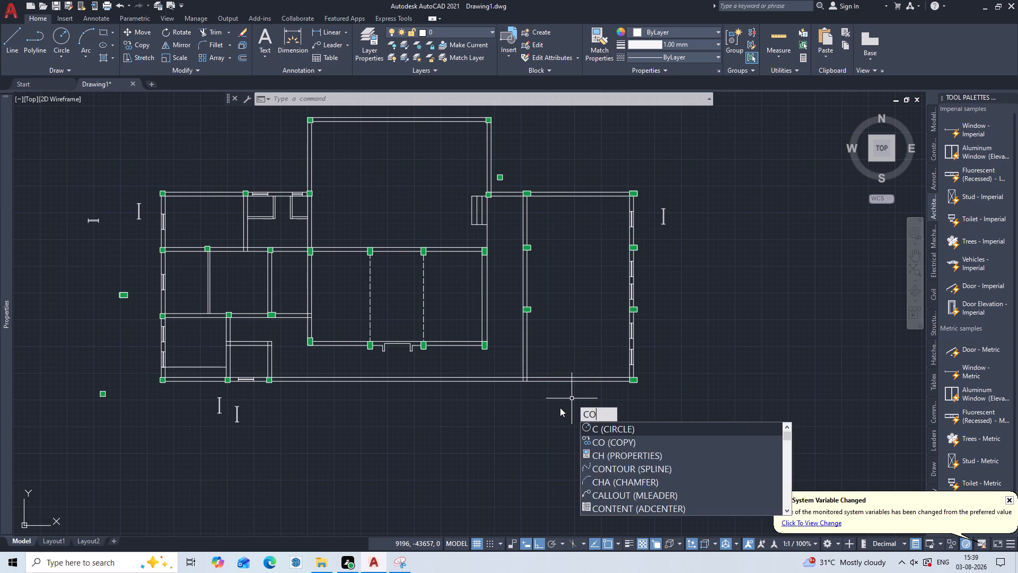
key("p")
key("Return")
scroll(654, 366, "up", 3)
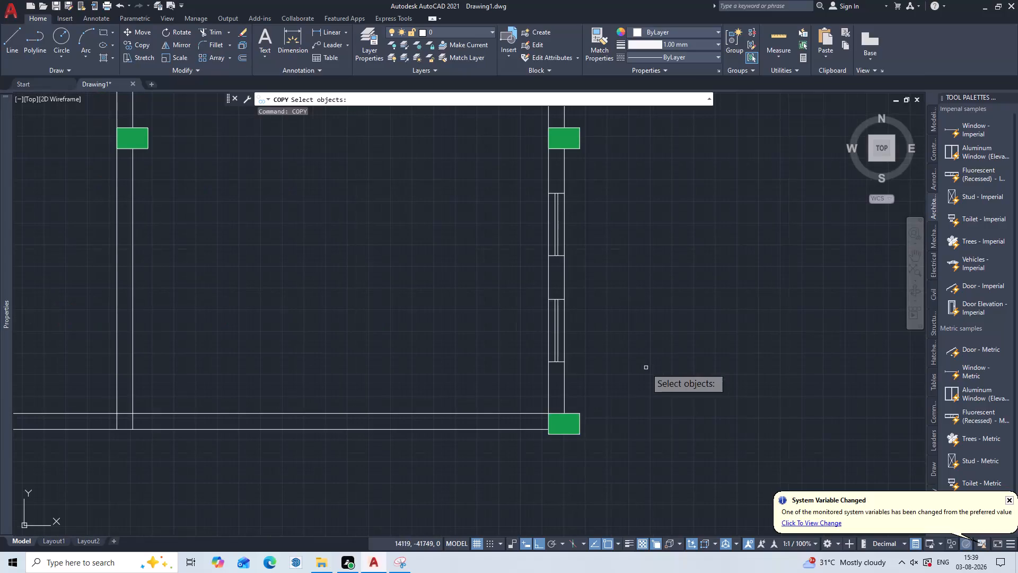
left_click(571, 427)
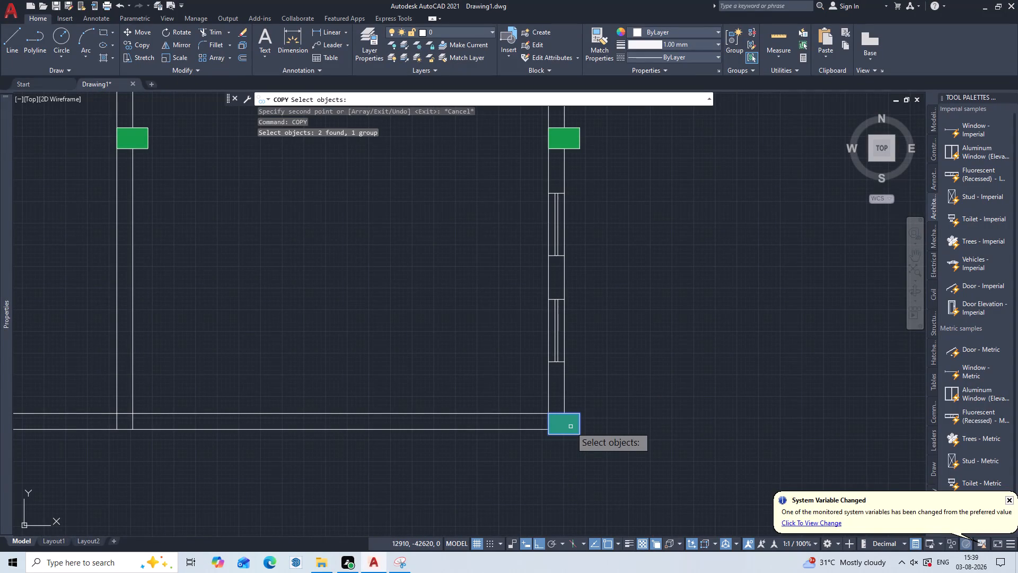
key("Return")
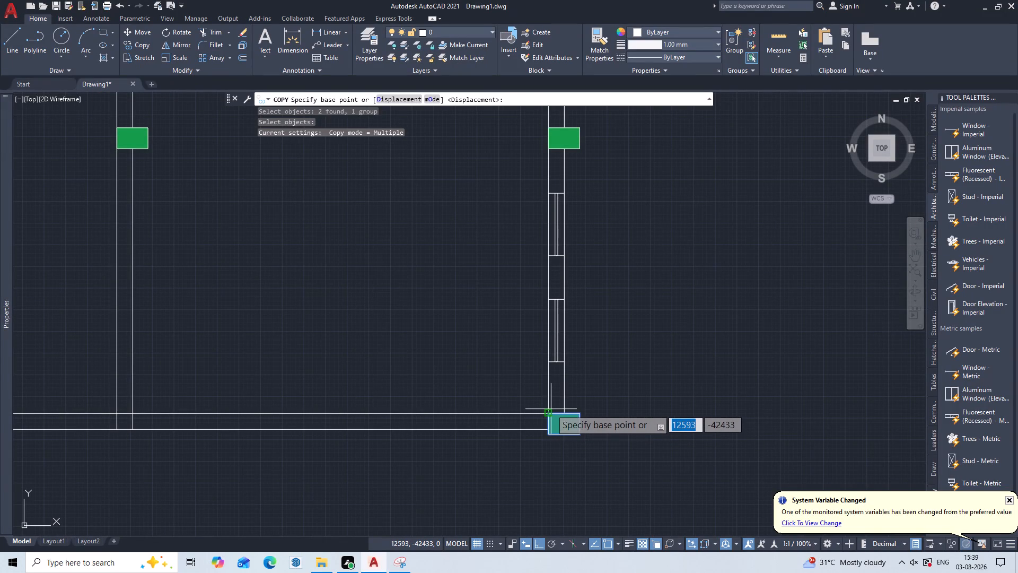
triple_click(549, 414)
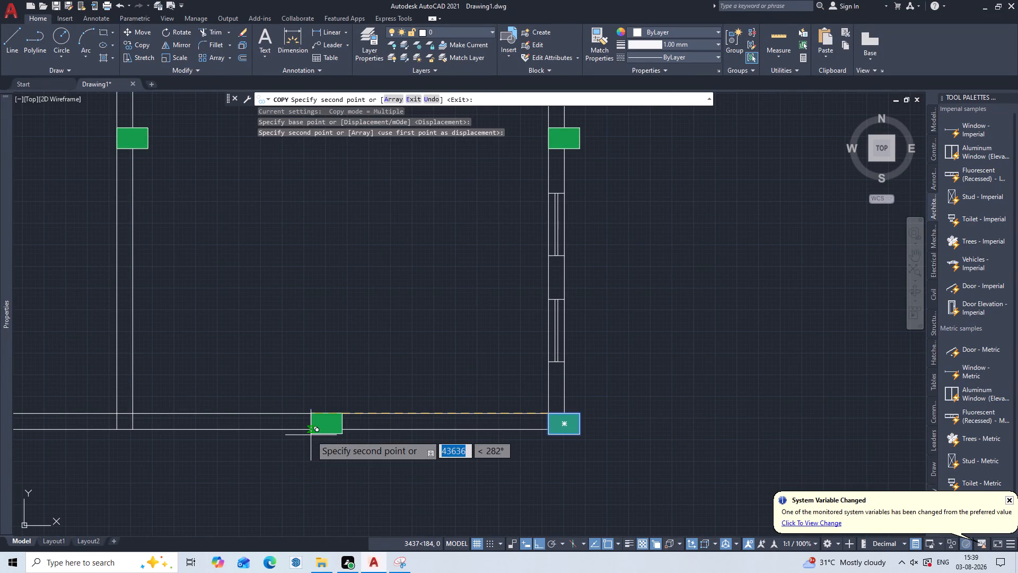
middle_click_drag(311, 435, 617, 431)
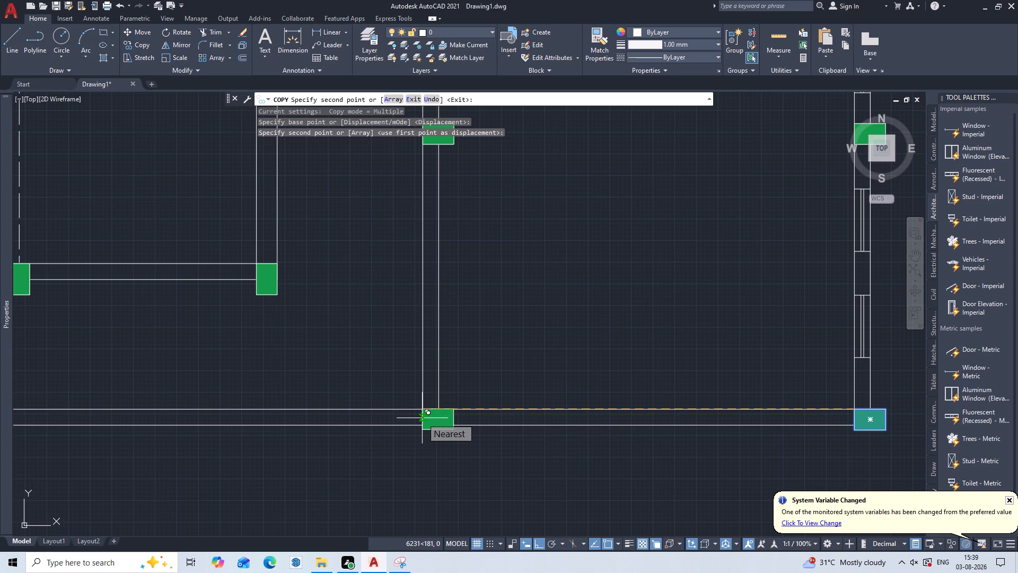
scroll(422, 418, "up", 2)
left_click(417, 394)
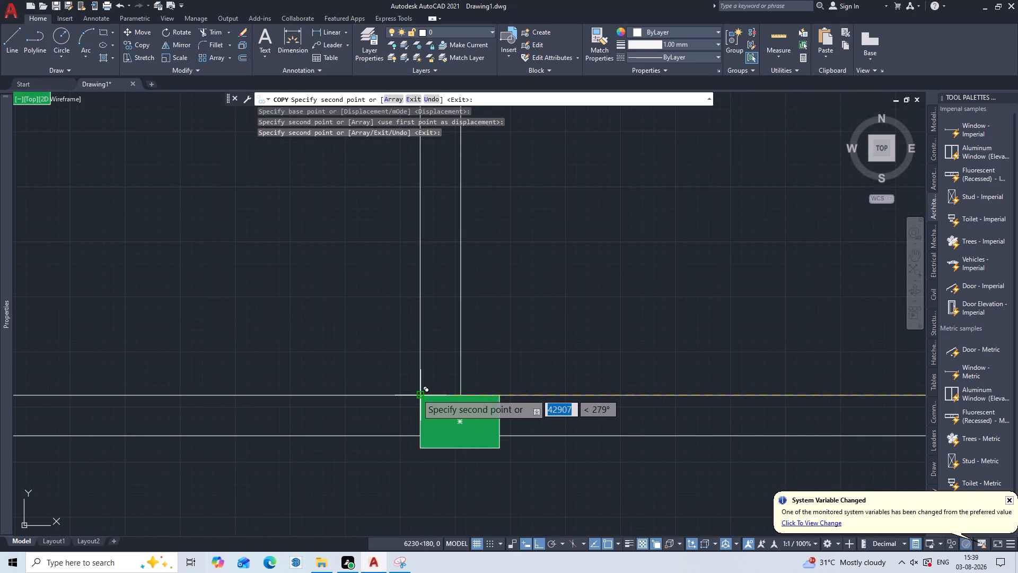
key("Escape")
Insert a Door - Metric block in the empty area above the left wing, beside the top hall's outer wall.
scroll(396, 449, "down", 2)
scroll(506, 337, "down", 2)
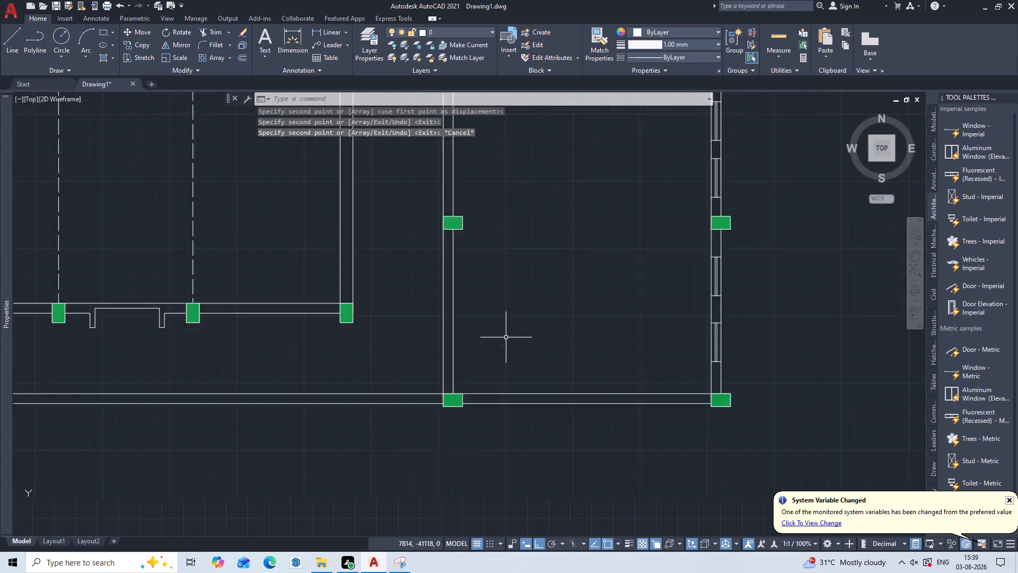
middle_click_drag(504, 355, 534, 413)
scroll(534, 413, "down", 1)
middle_click_drag(534, 385, 533, 387)
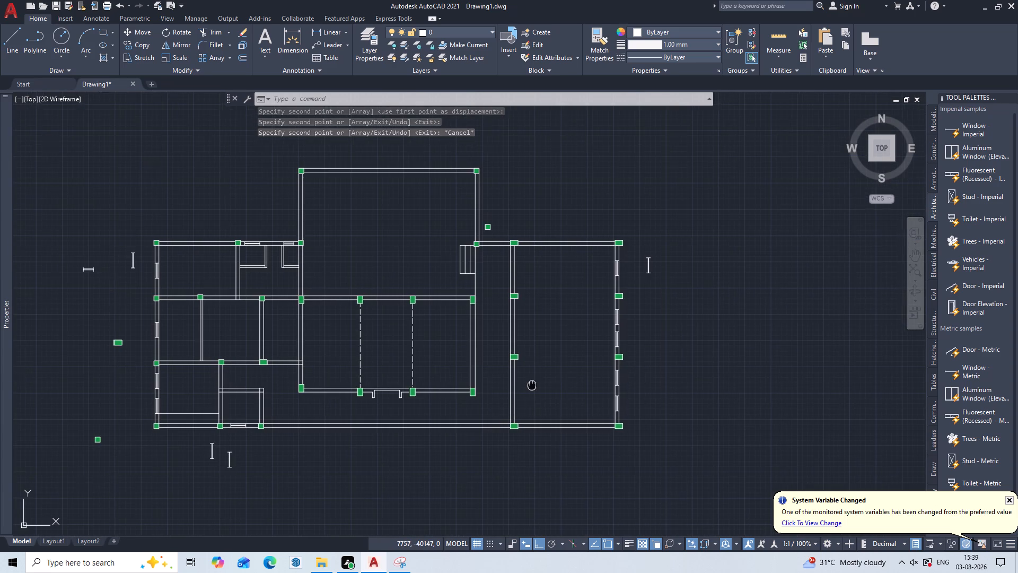
middle_click_drag(533, 387, 648, 403)
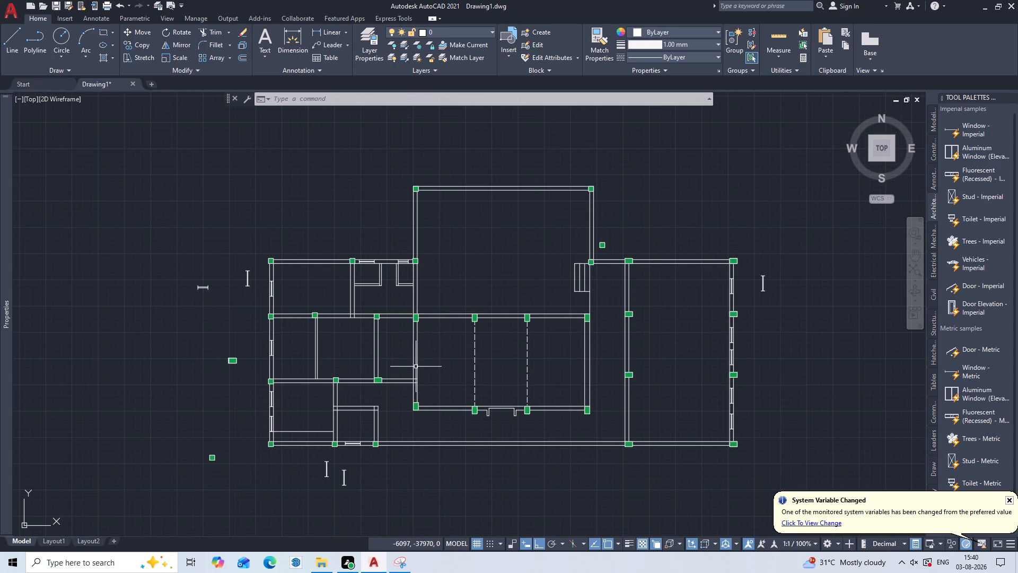
middle_click_drag(414, 367, 331, 322)
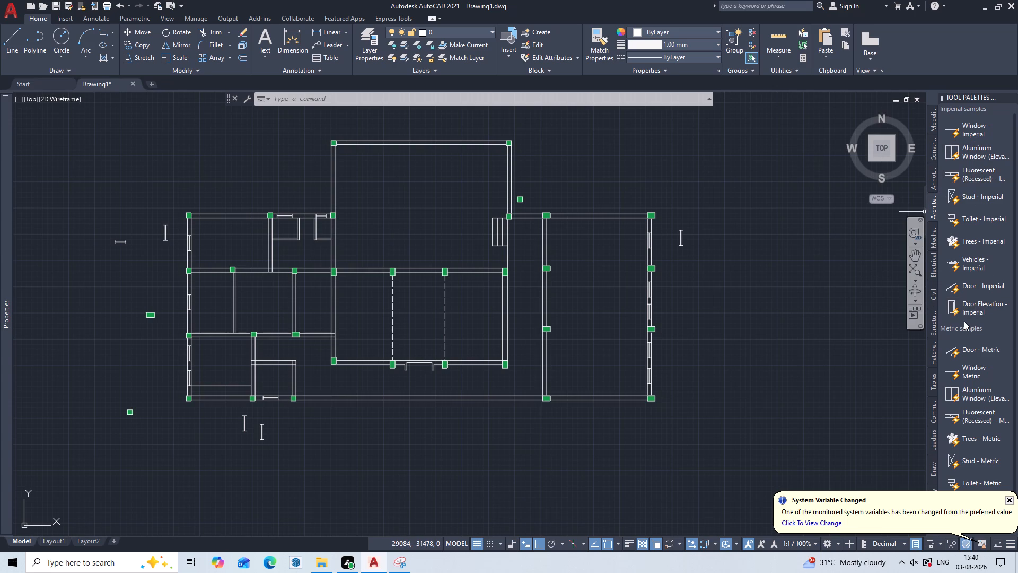
scroll(986, 411, "down", 2)
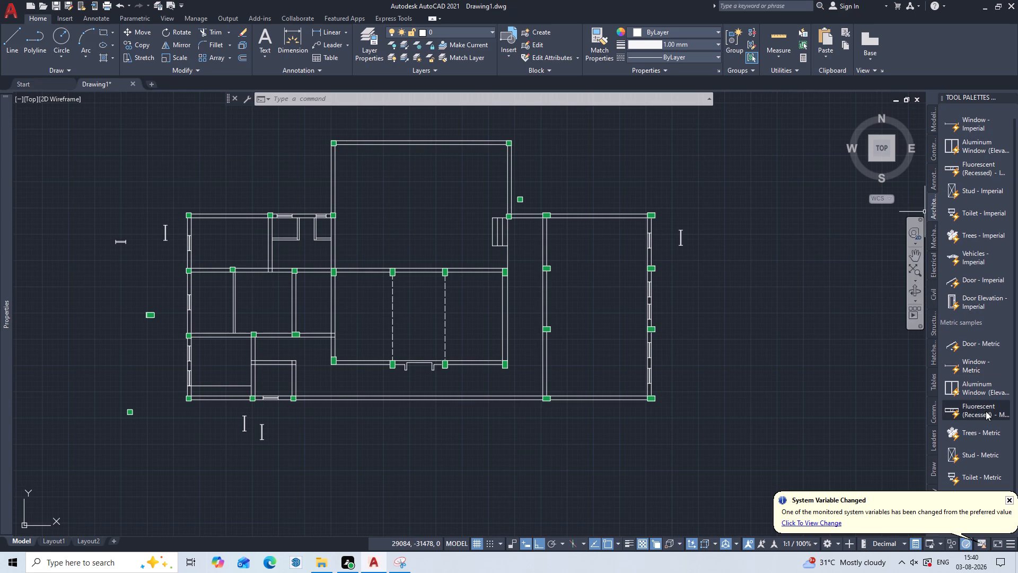
scroll(986, 411, "down", 2)
scroll(969, 389, "up", 1)
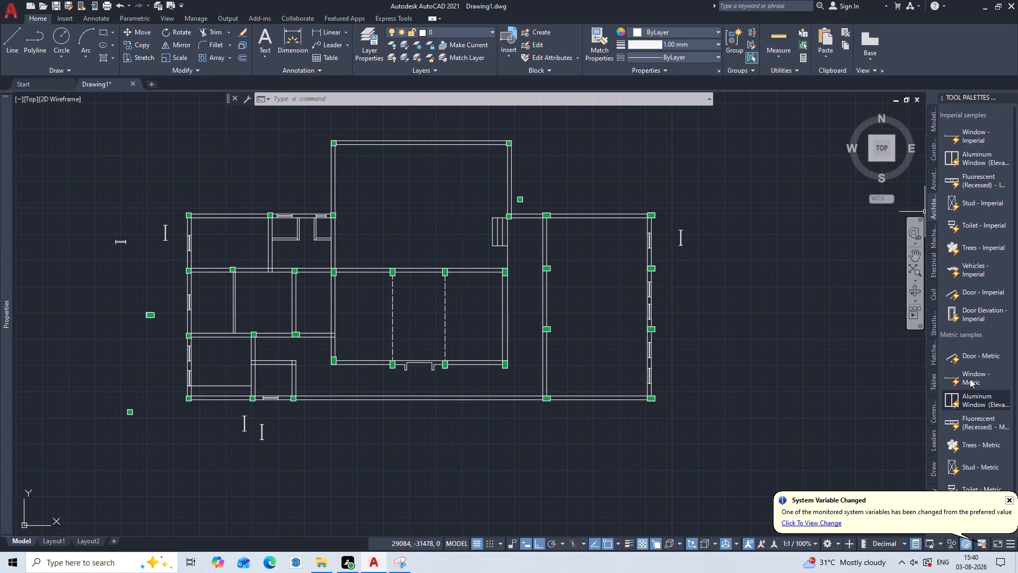
left_click(967, 359)
left_click_drag(967, 359, 294, 169)
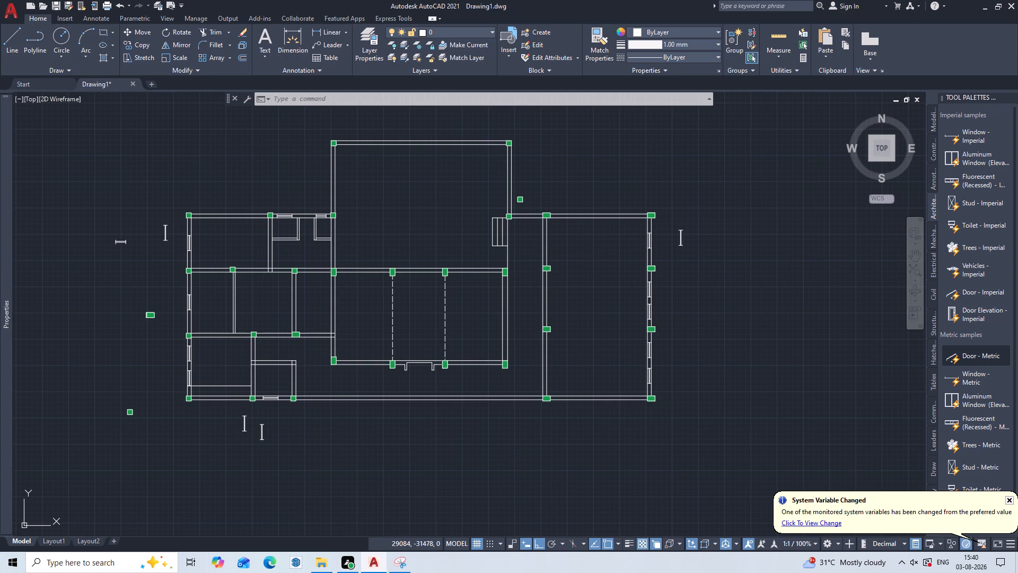
left_click_drag(282, 169, 167, 190)
left_click_drag(294, 169, 288, 169)
left_click_drag(165, 191, 58, 223)
left_click_drag(52, 224, 34, 232)
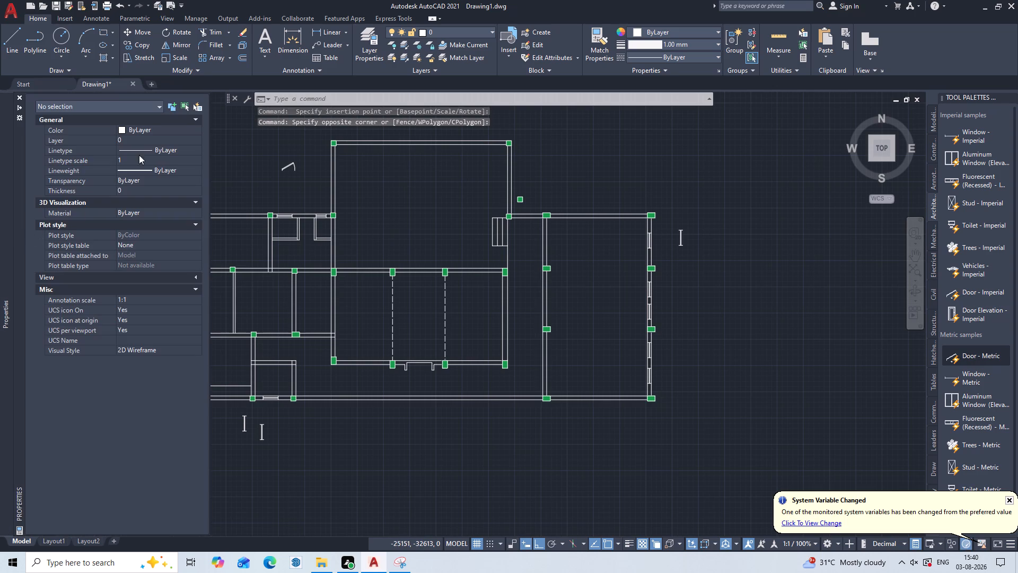
key("Escape")
key("Escape")
key("Escape")
Delete the two spare vertical window symbols lying below the left wing's bottom wall.
scroll(533, 154, "up", 1)
middle_click_drag(533, 154, 565, 145)
scroll(565, 145, "down", 3)
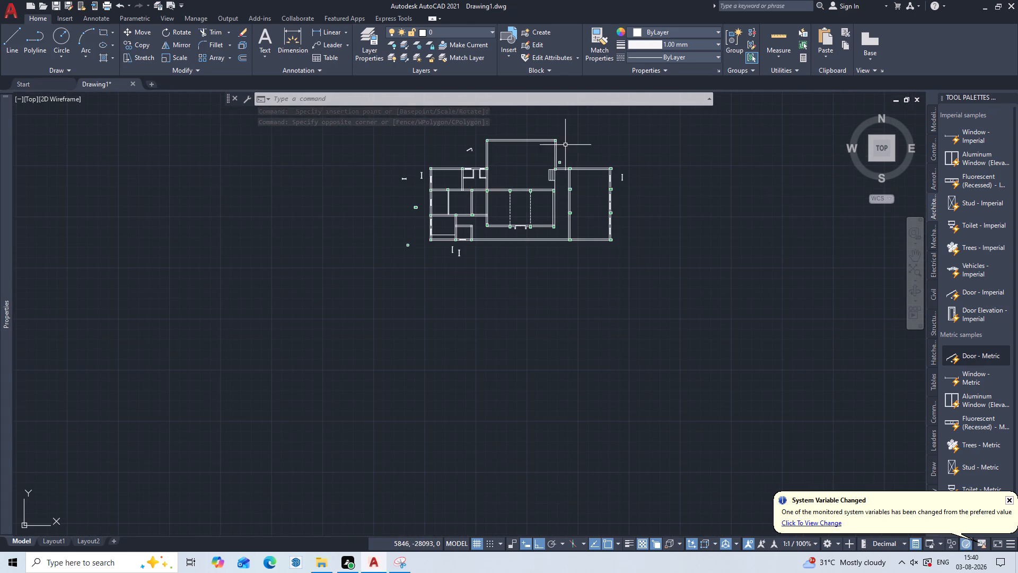
scroll(451, 146, "up", 1)
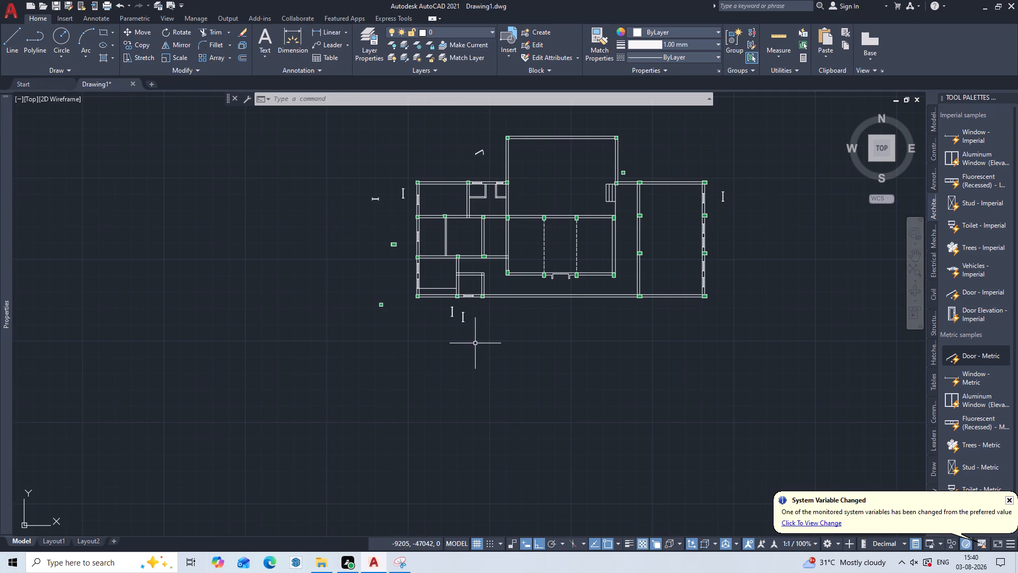
scroll(455, 275, "up", 3)
double_click(512, 411)
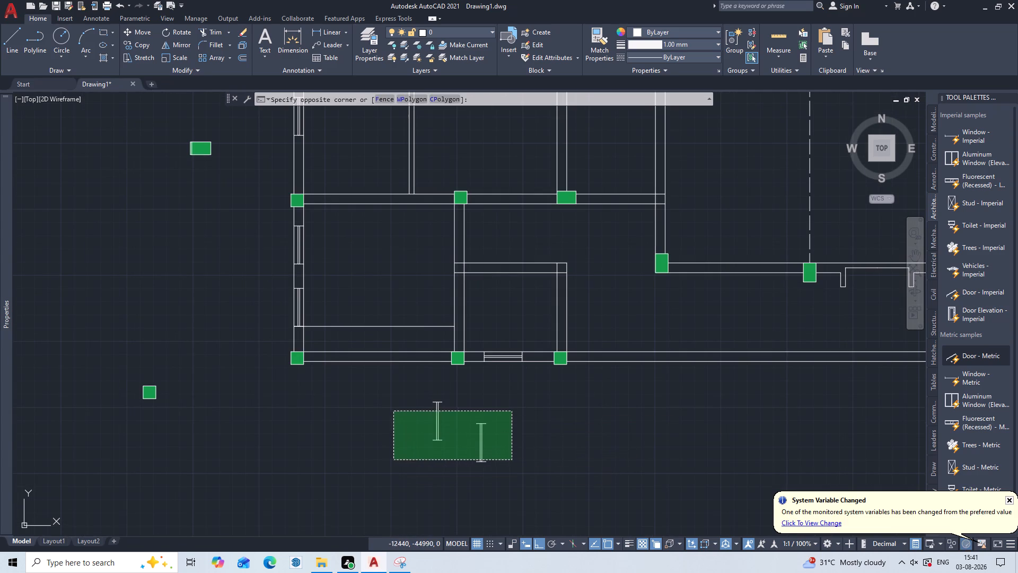
left_click(393, 460)
key("Delete")
Open the block definition of the inserted door, Door - Metric, in the Block Editor.
scroll(491, 251, "down", 2)
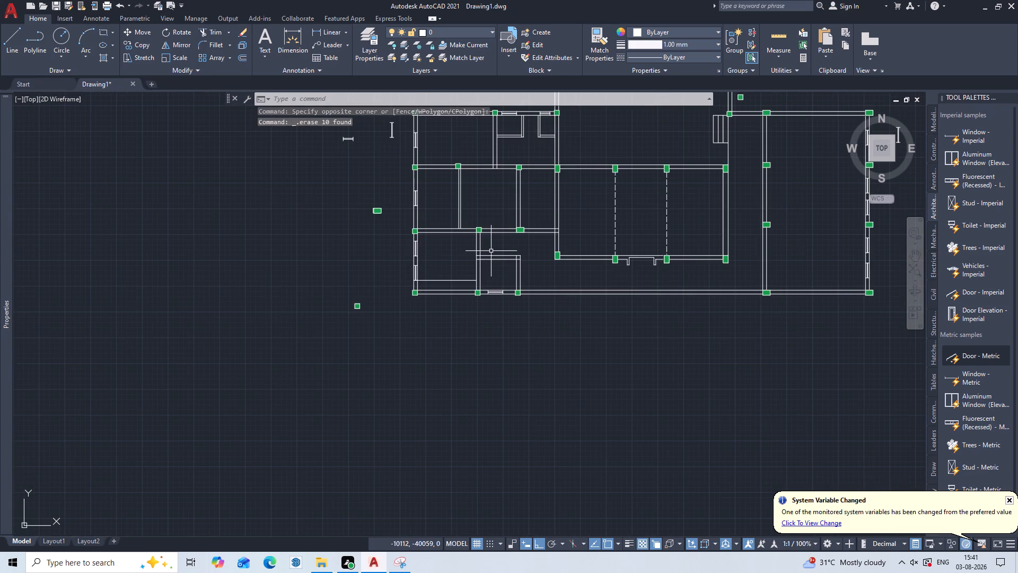
middle_click_drag(491, 251, 478, 410)
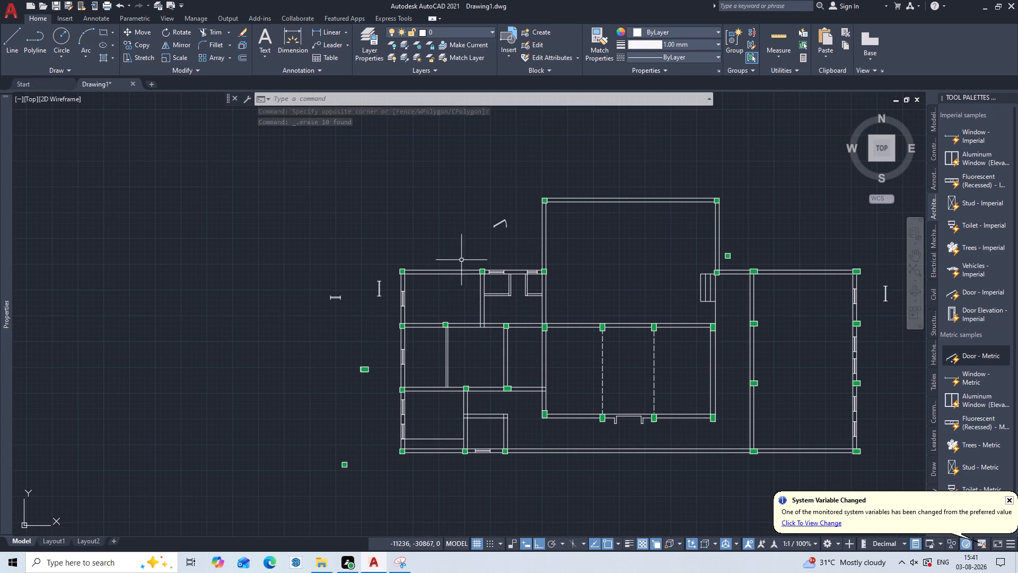
scroll(522, 192, "up", 2)
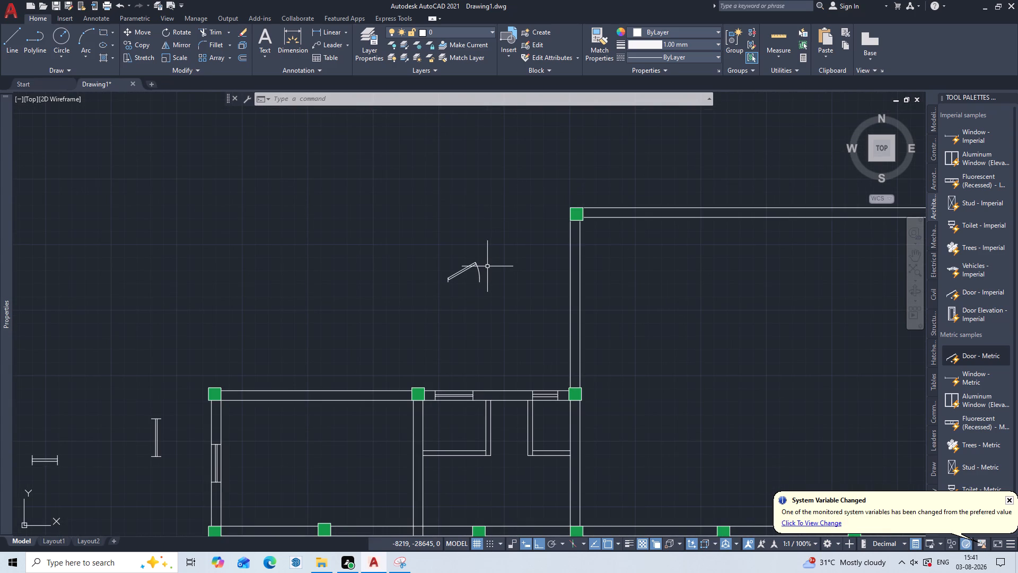
scroll(486, 245, "up", 2)
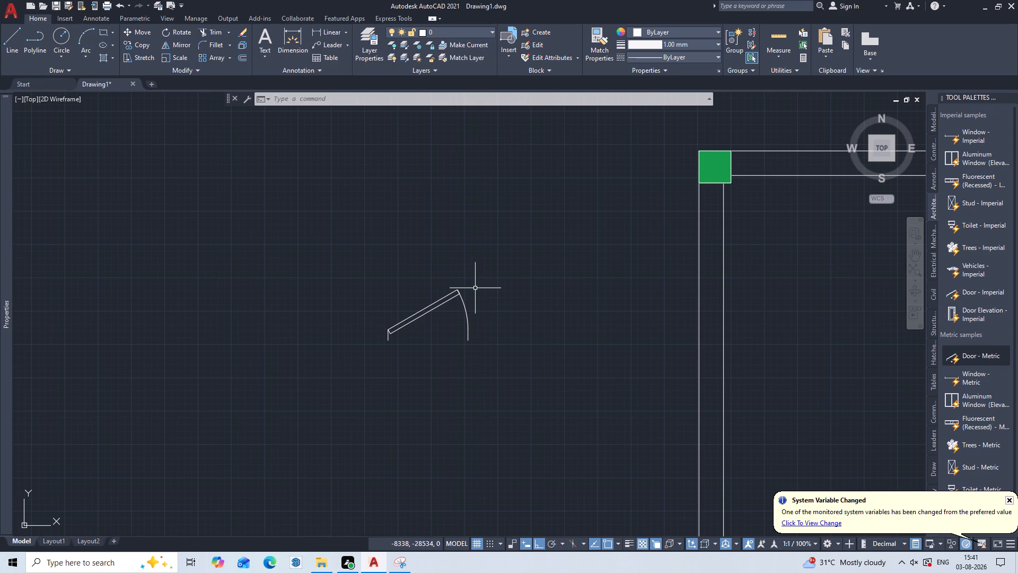
triple_click(406, 320)
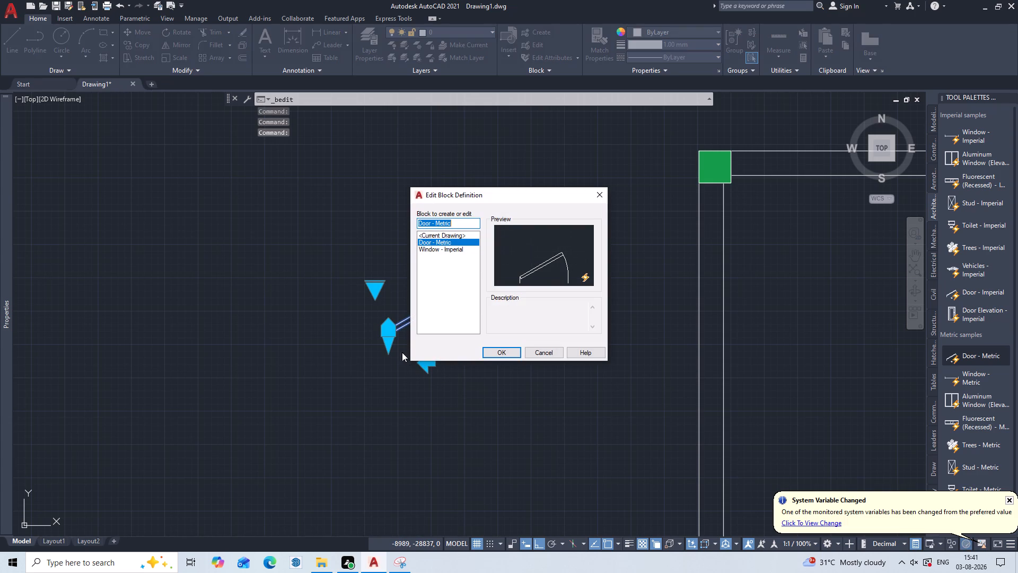
double_click(385, 346)
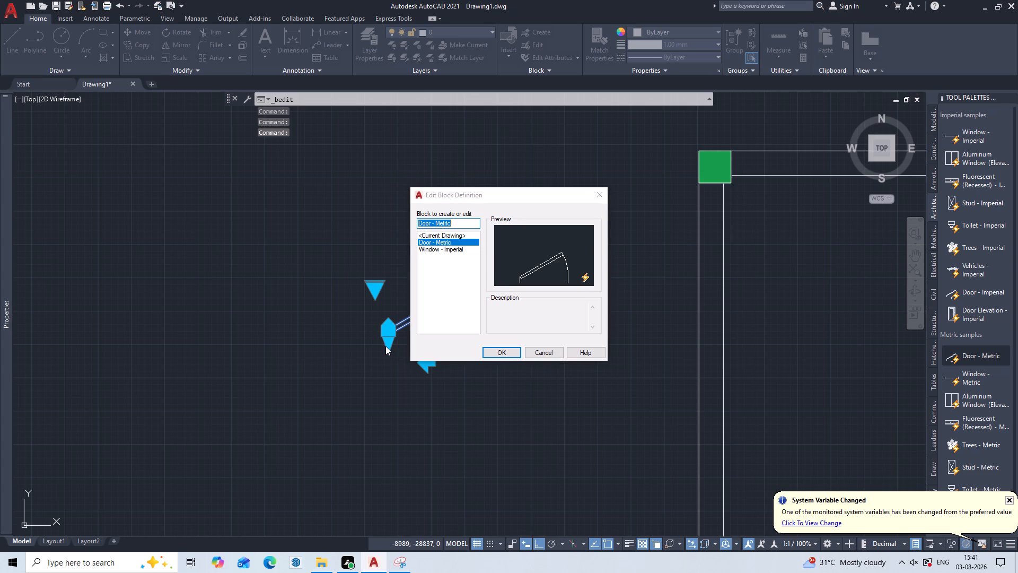
left_click(385, 346)
double_click(499, 355)
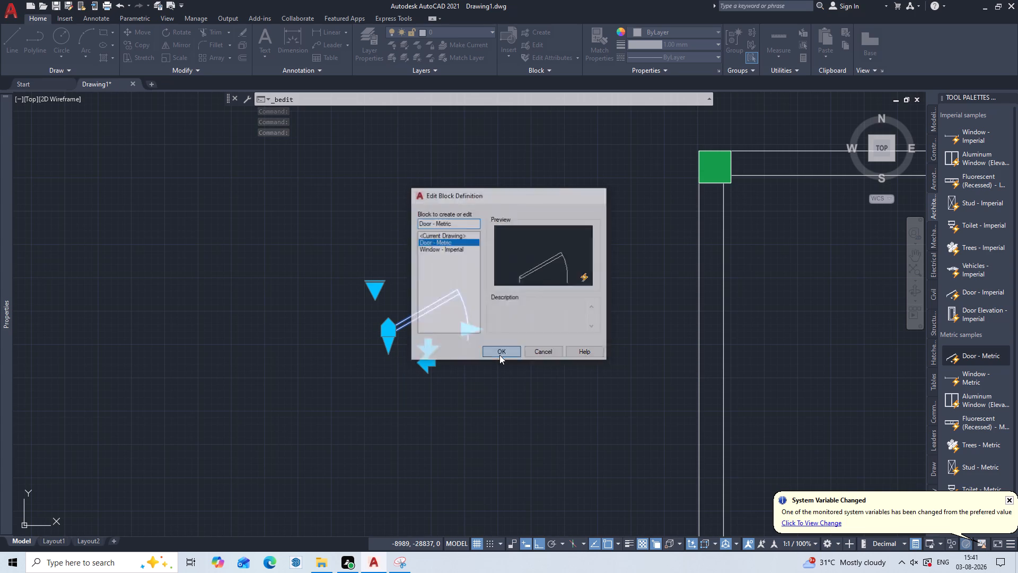
key("Escape")
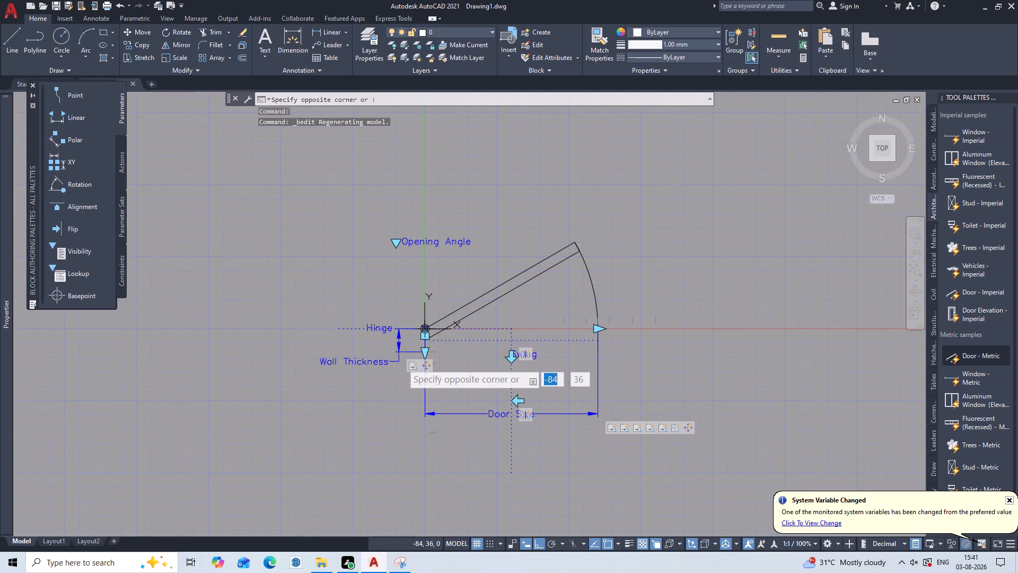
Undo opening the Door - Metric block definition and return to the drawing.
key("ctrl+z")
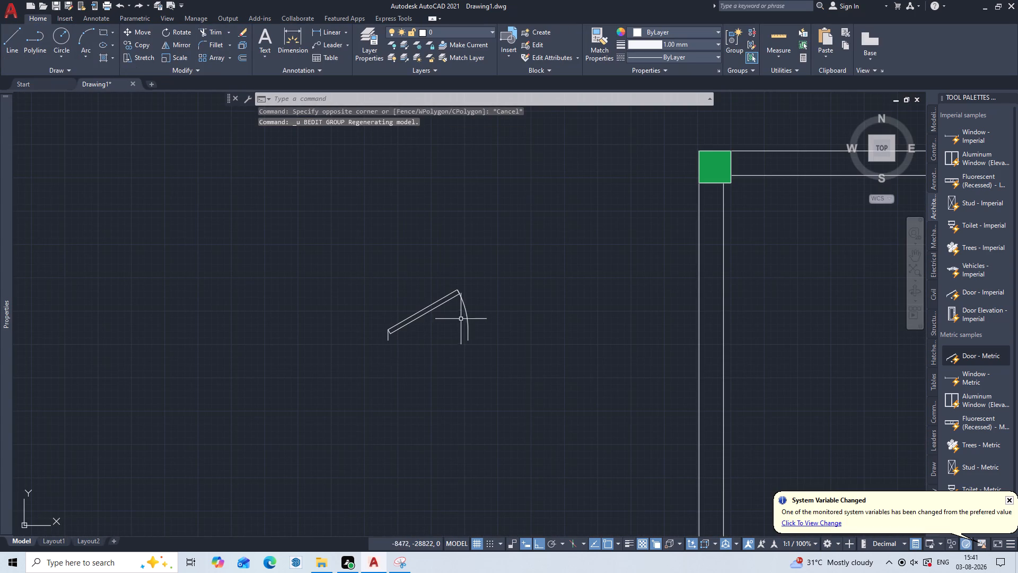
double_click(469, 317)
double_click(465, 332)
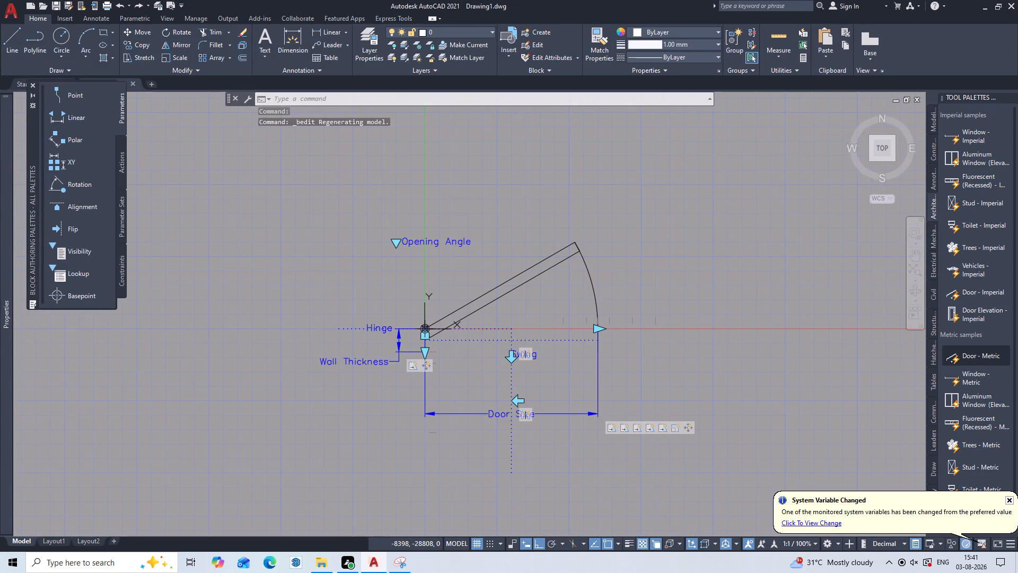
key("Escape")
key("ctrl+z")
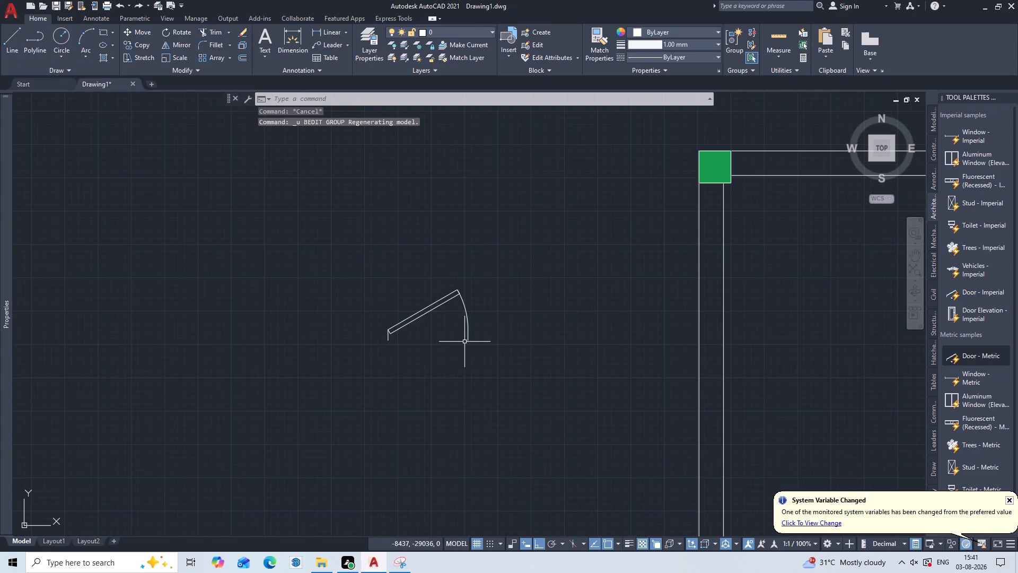
Set the inserted door's hinge to Right, its swing to Outside and its opening angle to Open 90º.
double_click(470, 332)
double_click(452, 341)
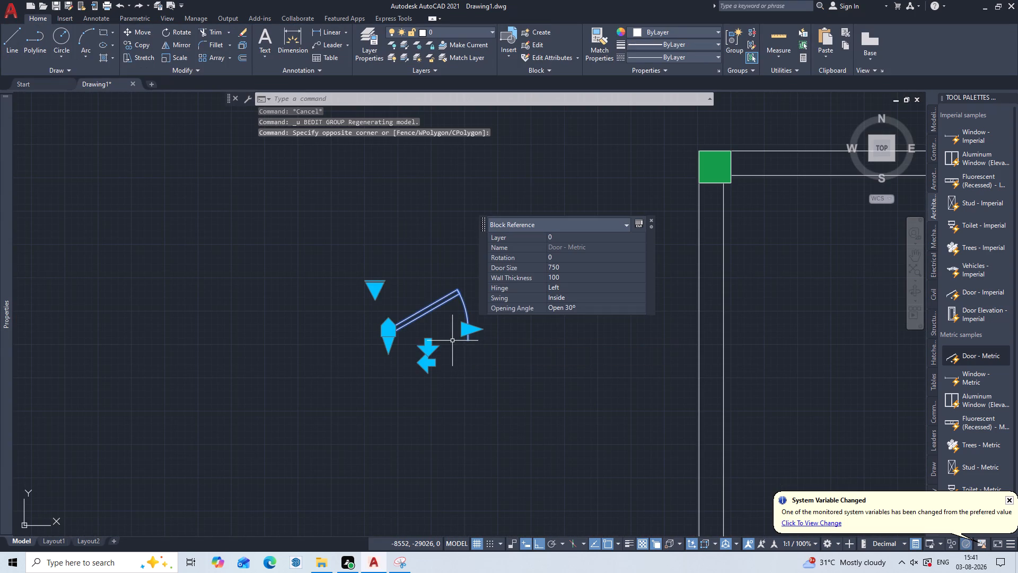
double_click(428, 362)
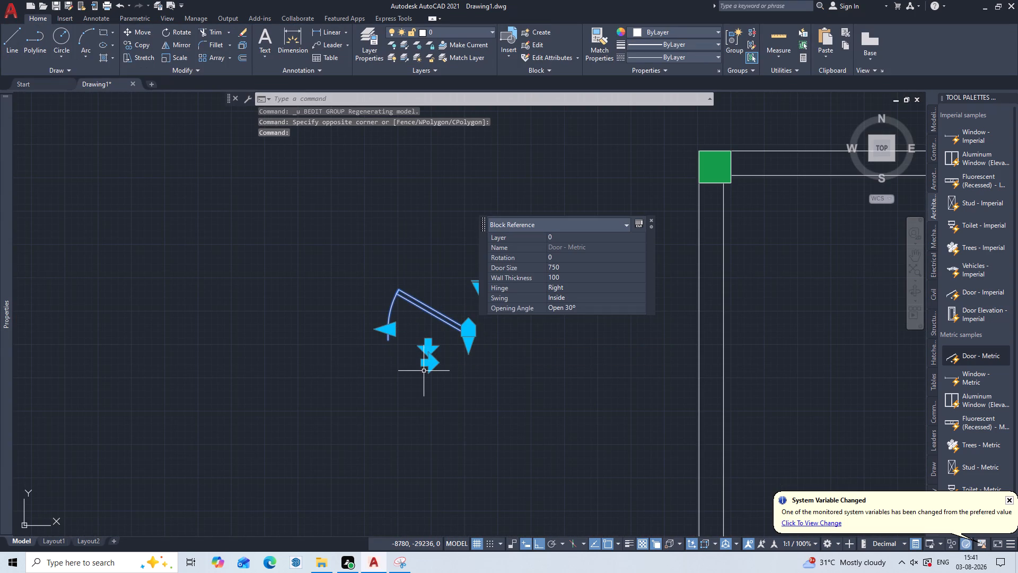
left_click(431, 344)
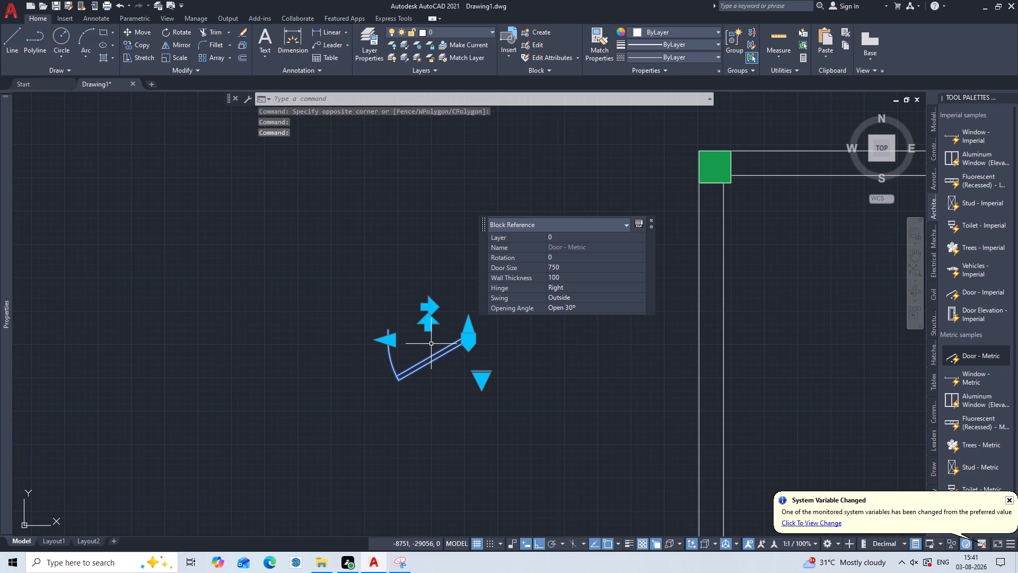
triple_click(471, 319)
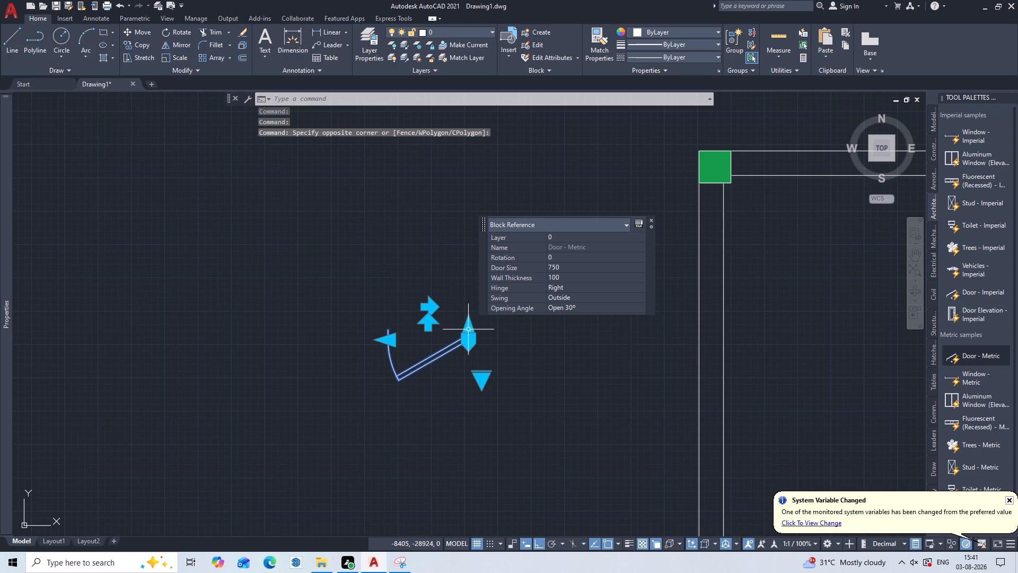
double_click(463, 329)
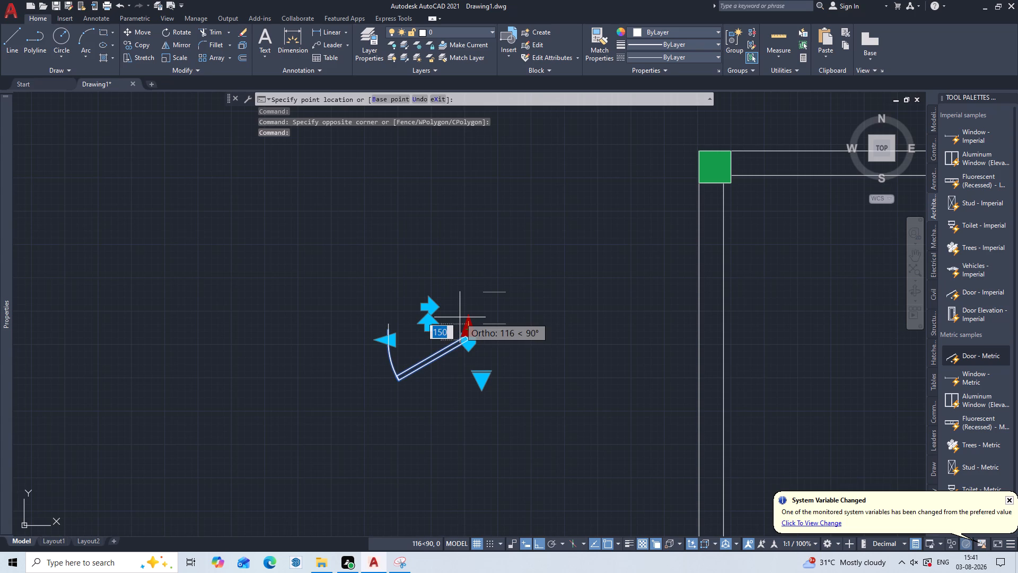
key("Escape")
left_click(481, 378)
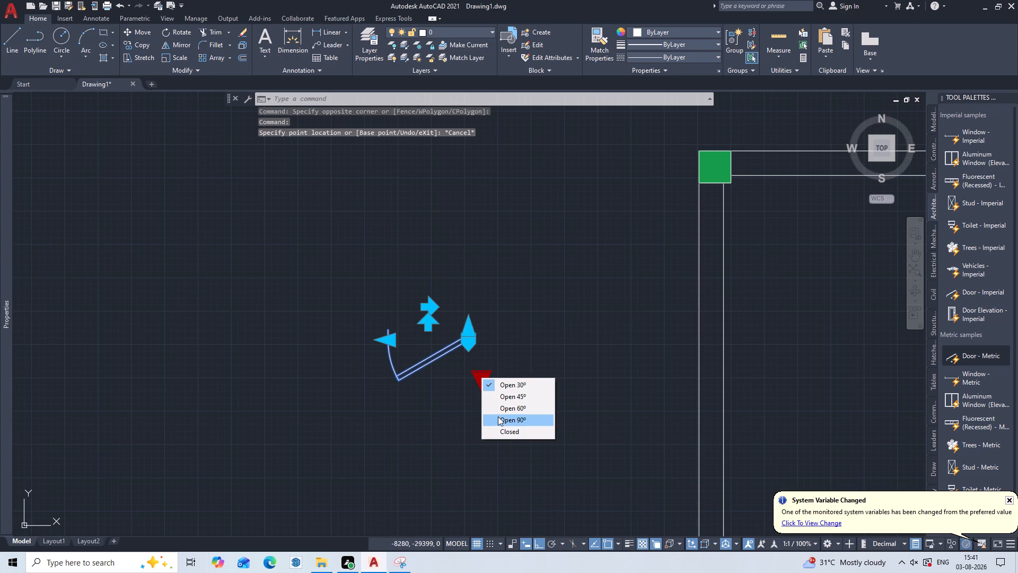
left_click(503, 420)
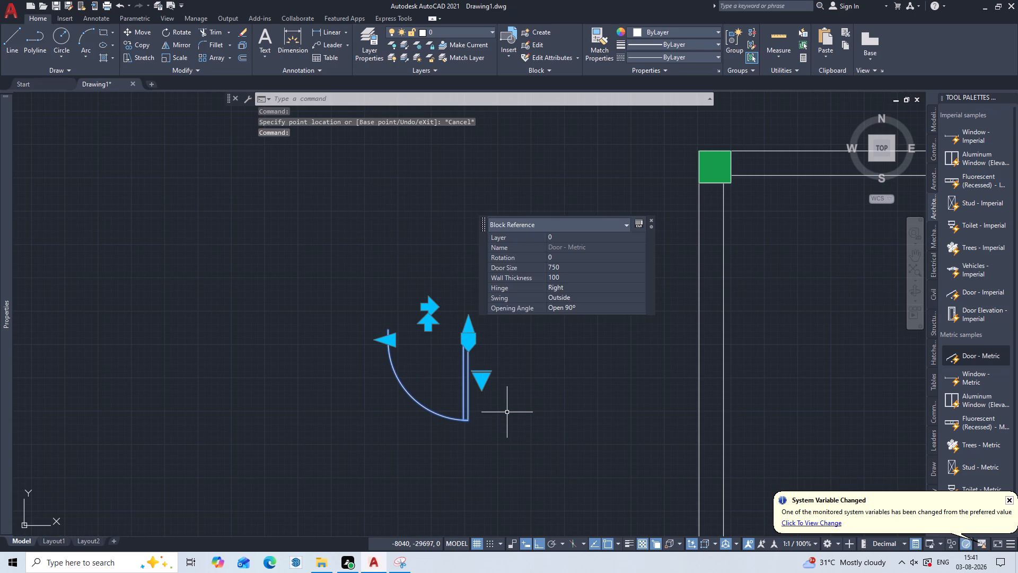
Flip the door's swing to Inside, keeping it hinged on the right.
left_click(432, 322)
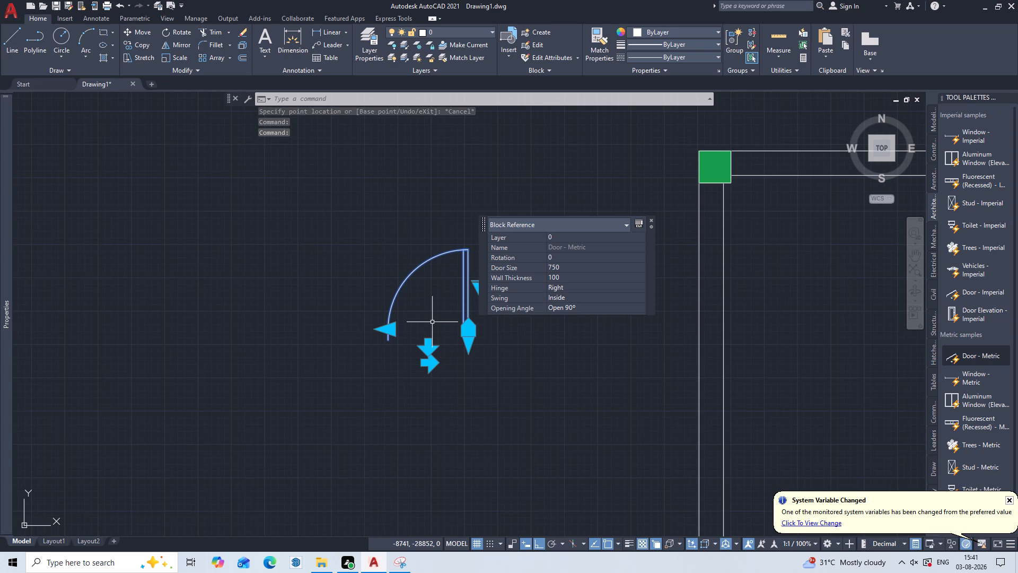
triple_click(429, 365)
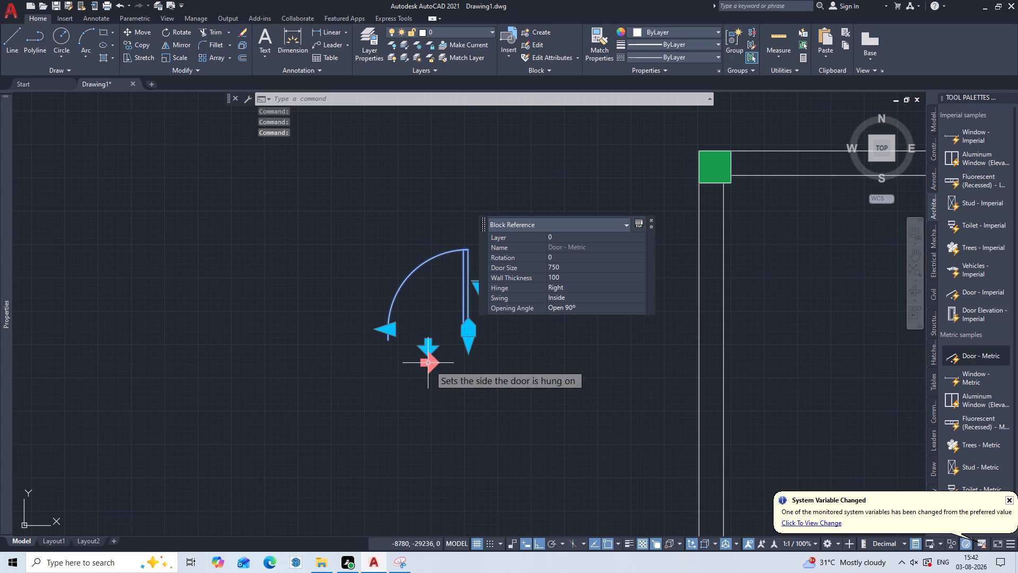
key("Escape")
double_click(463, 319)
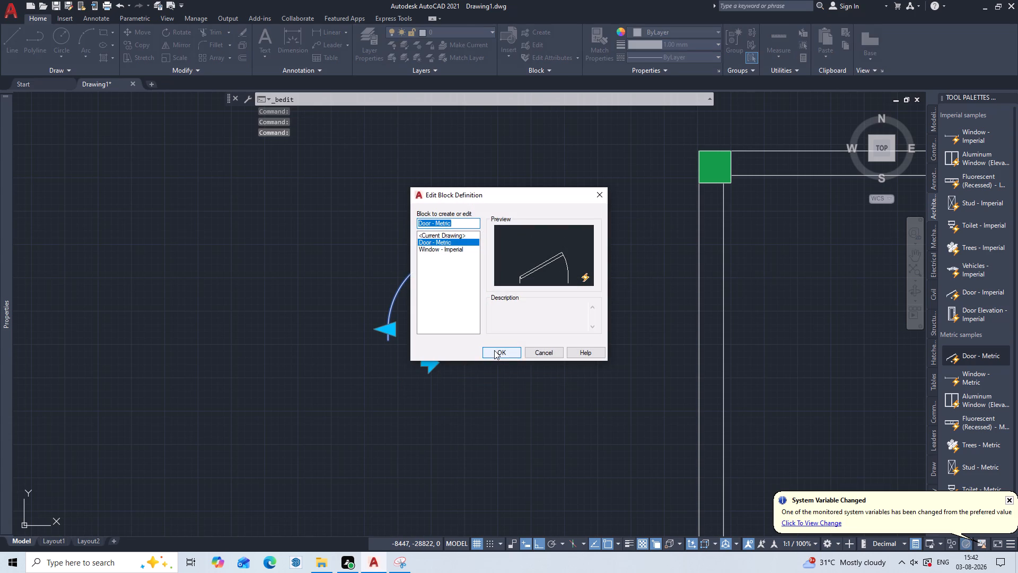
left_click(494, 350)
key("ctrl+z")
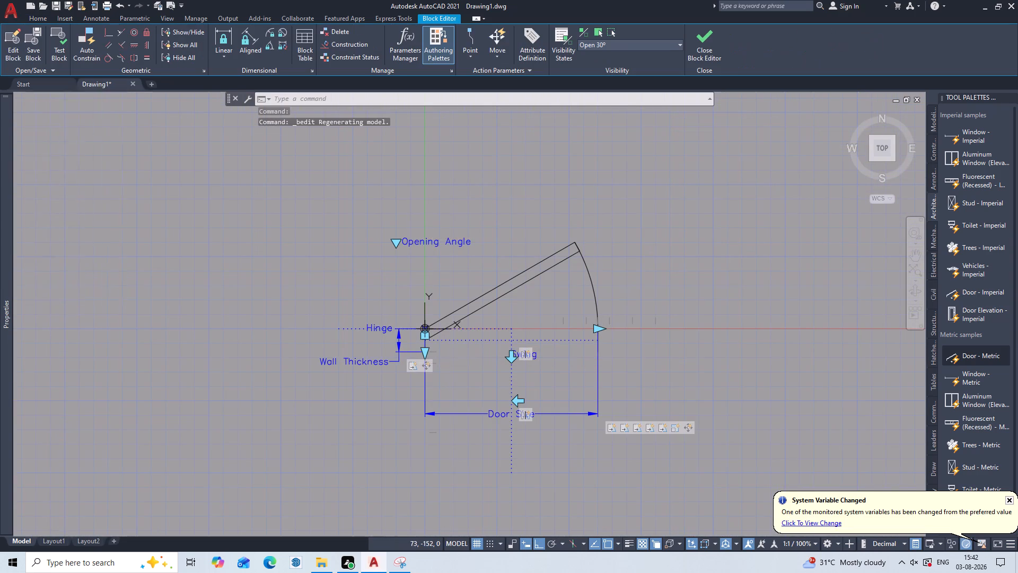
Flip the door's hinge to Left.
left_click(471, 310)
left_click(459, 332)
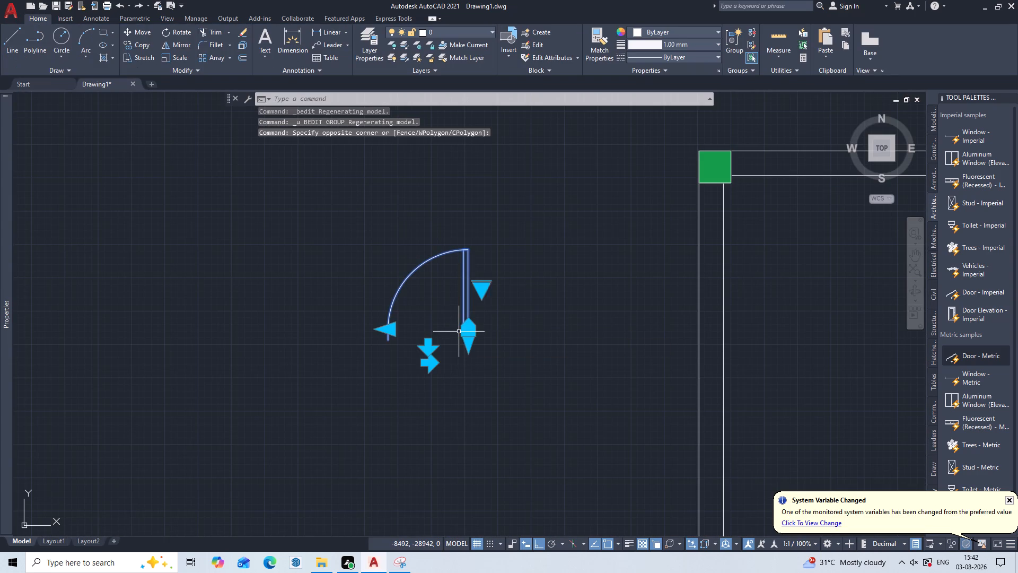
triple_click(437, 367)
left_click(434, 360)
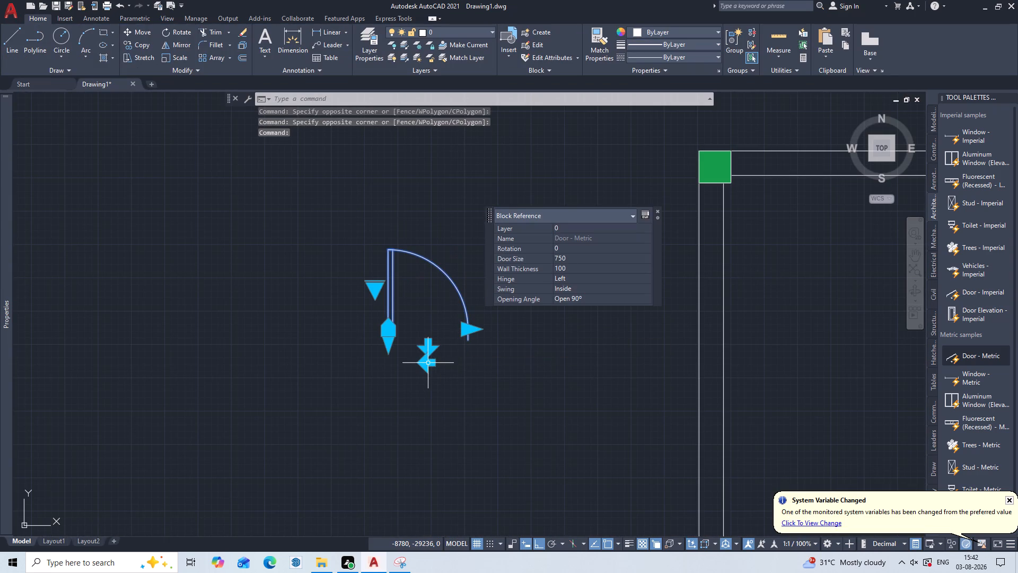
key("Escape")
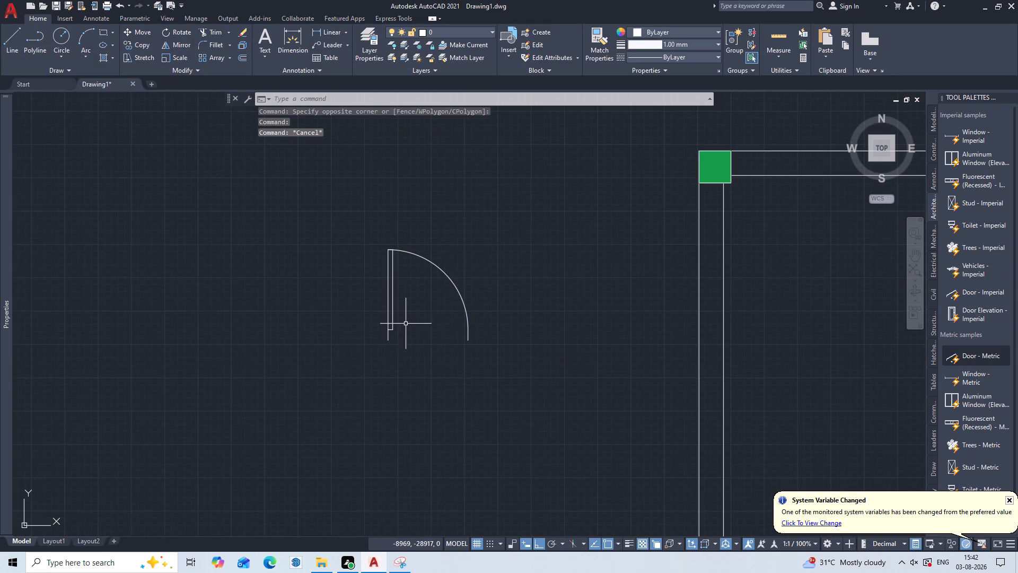
Set the door's swing to Outside and its hinge to Right.
left_click(387, 330)
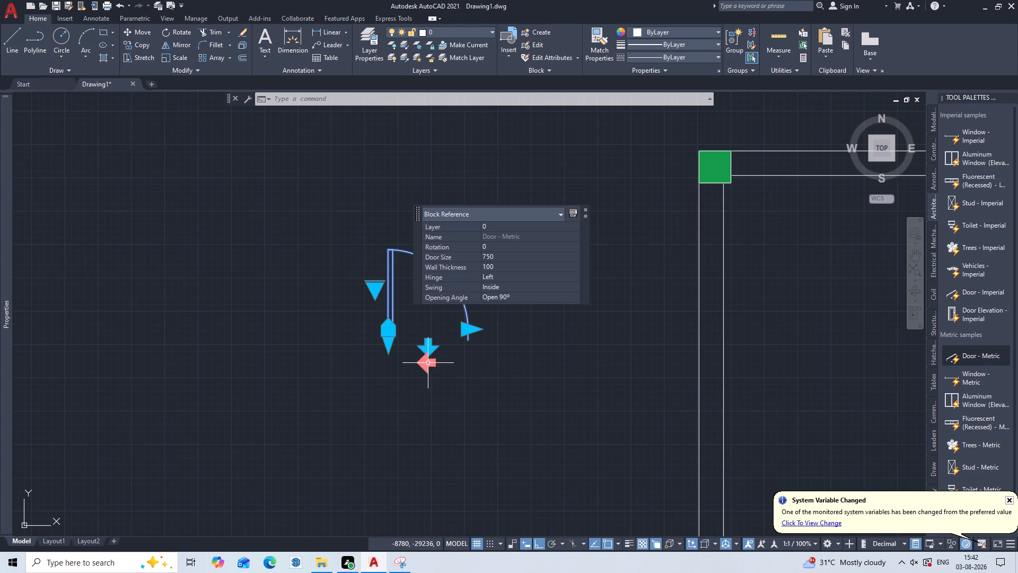
left_click(426, 366)
left_click(427, 369)
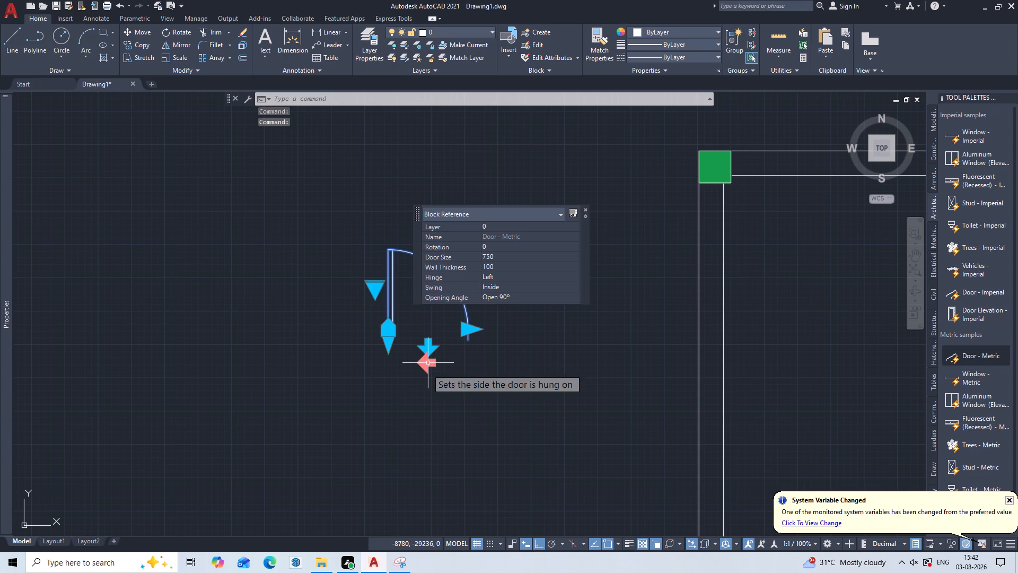
left_click(431, 349)
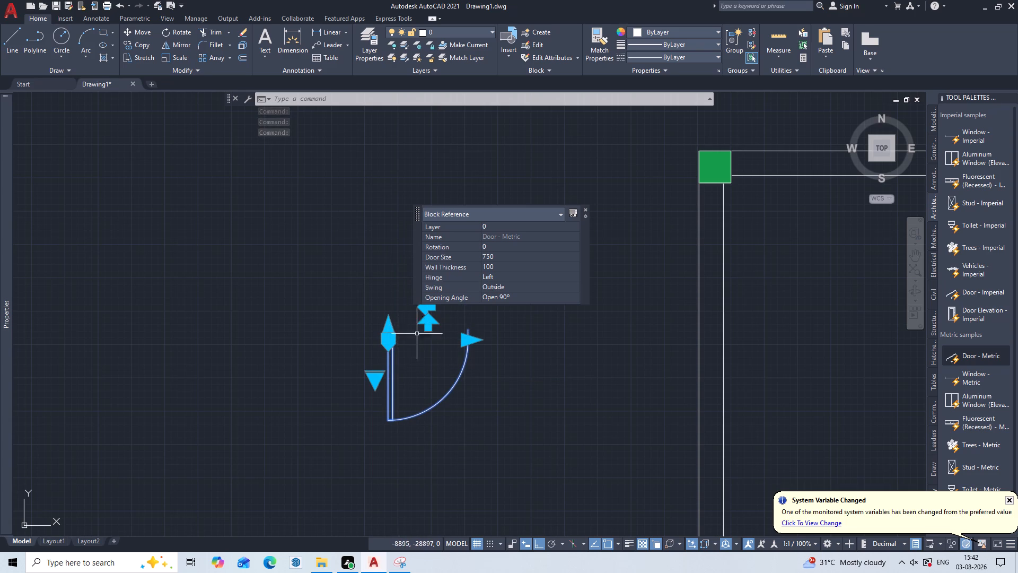
double_click(426, 308)
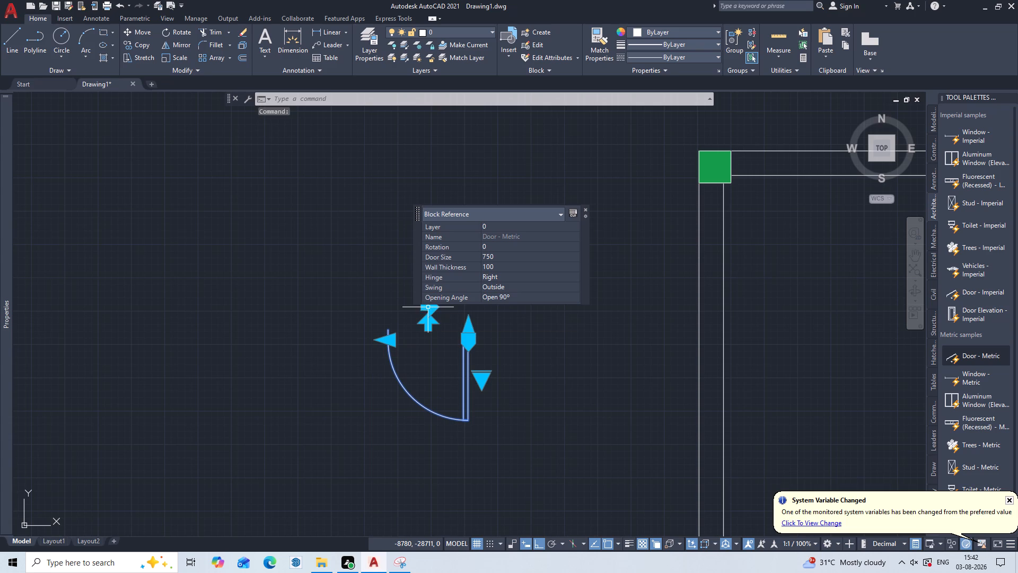
key("Escape")
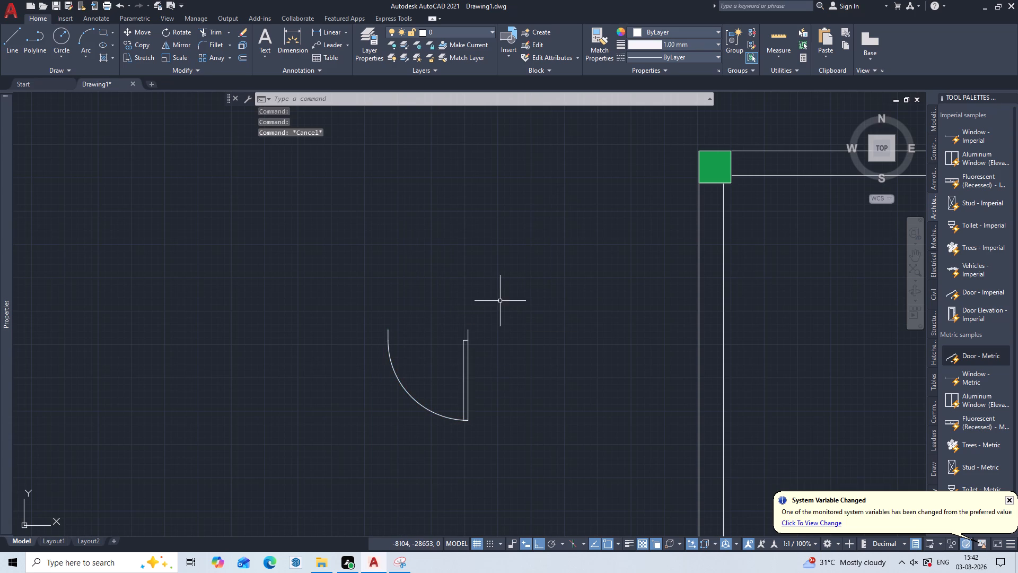
Copy the door horizontally about 7778 units into the top hall, below the middle of its upper wall.
scroll(499, 307, "down", 1)
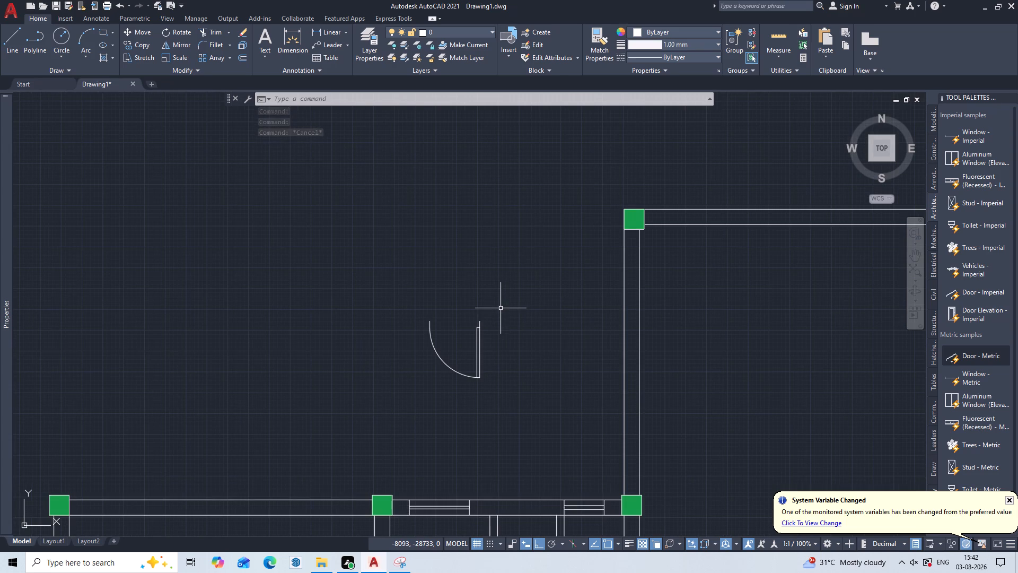
key("c")
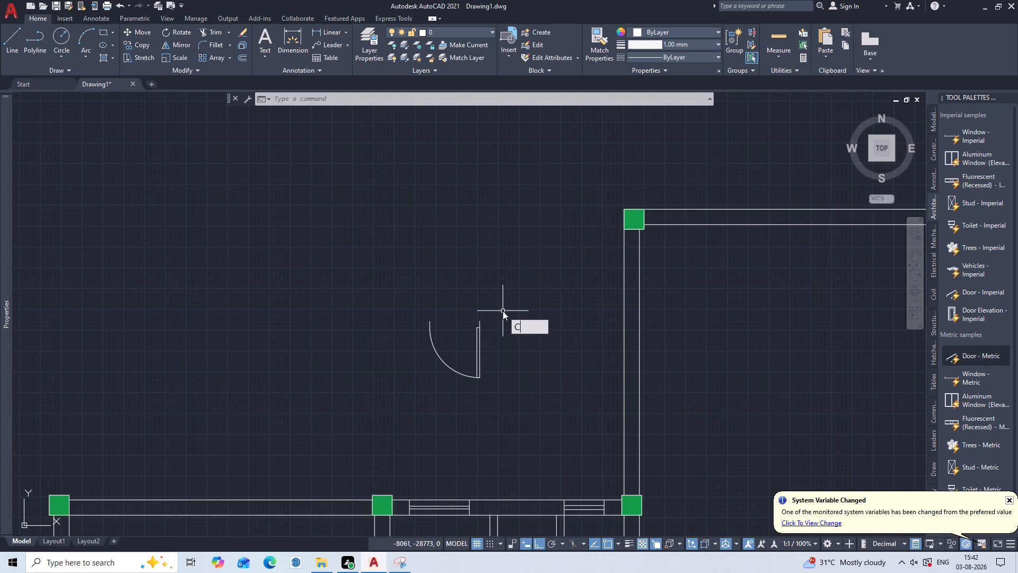
type("OP")
key("Return")
triple_click(503, 311)
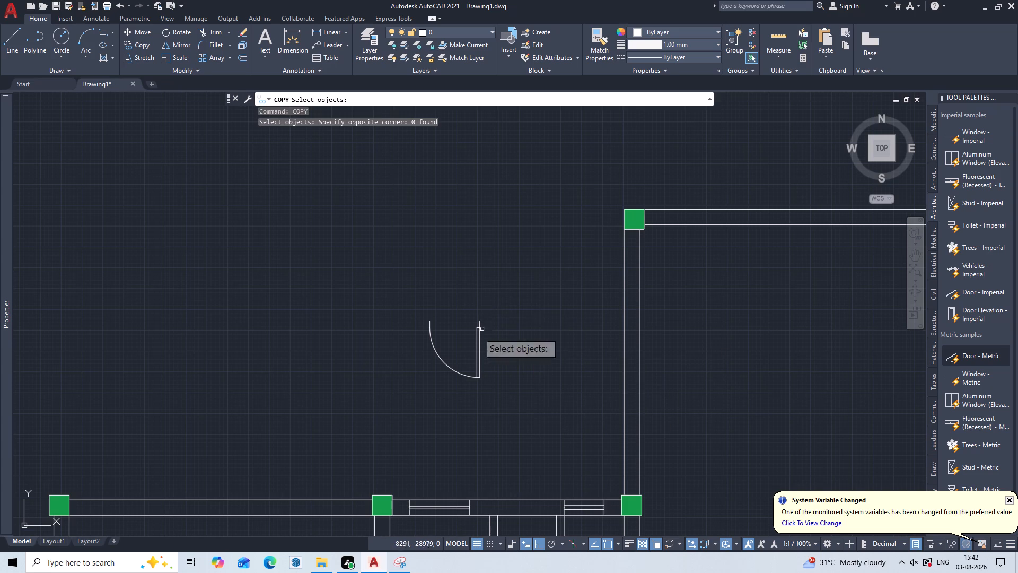
double_click(481, 339)
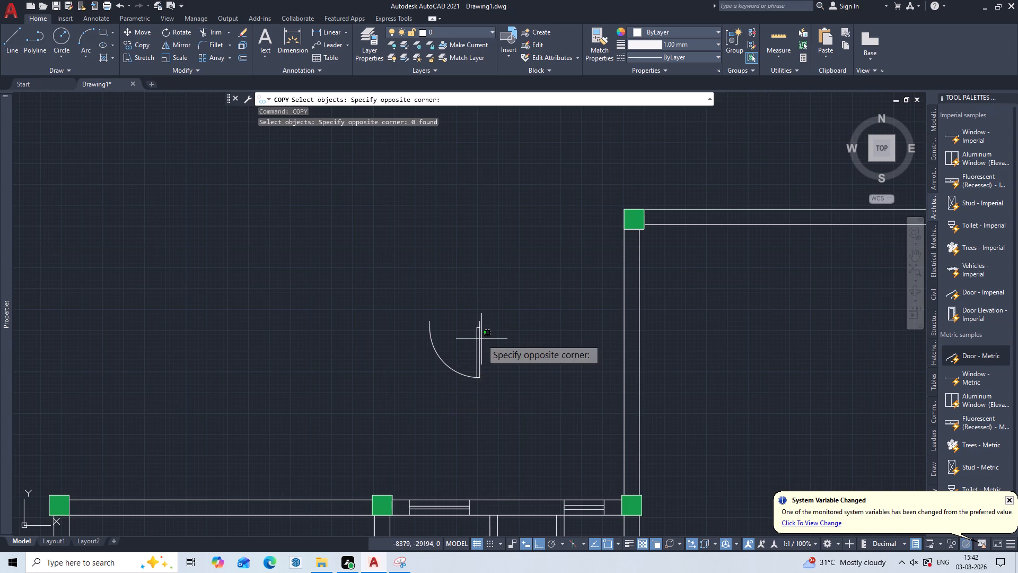
double_click(467, 356)
key("Return")
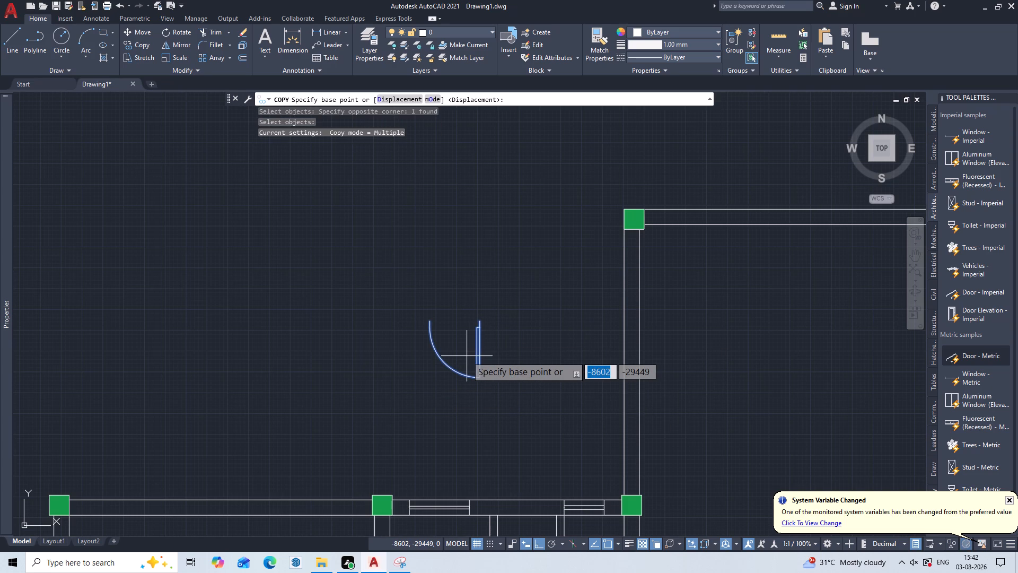
left_click(479, 318)
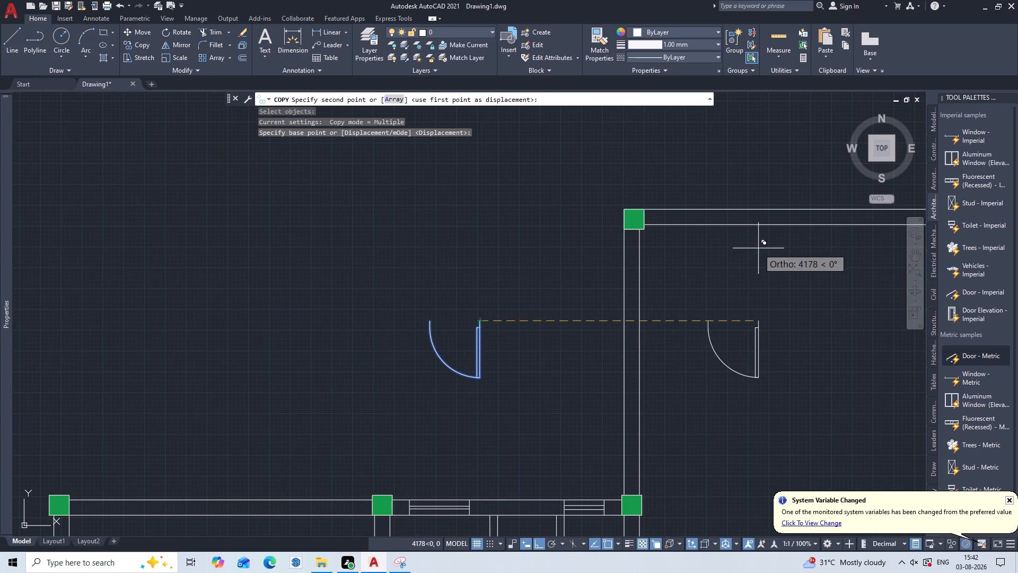
scroll(758, 248, "down", 2)
middle_click_drag(758, 248, 294, 312)
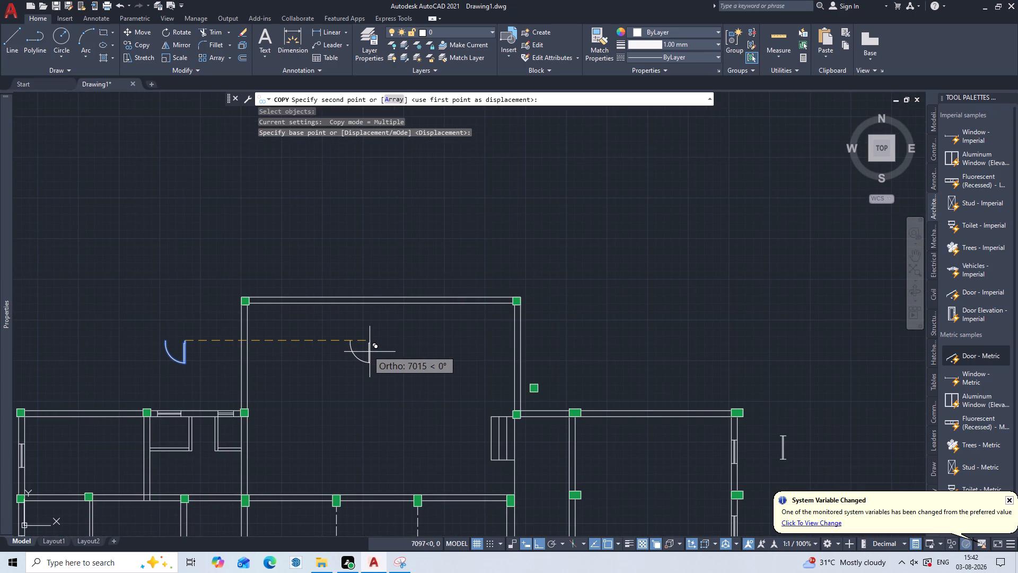
scroll(370, 352, "up", 2)
double_click(411, 303)
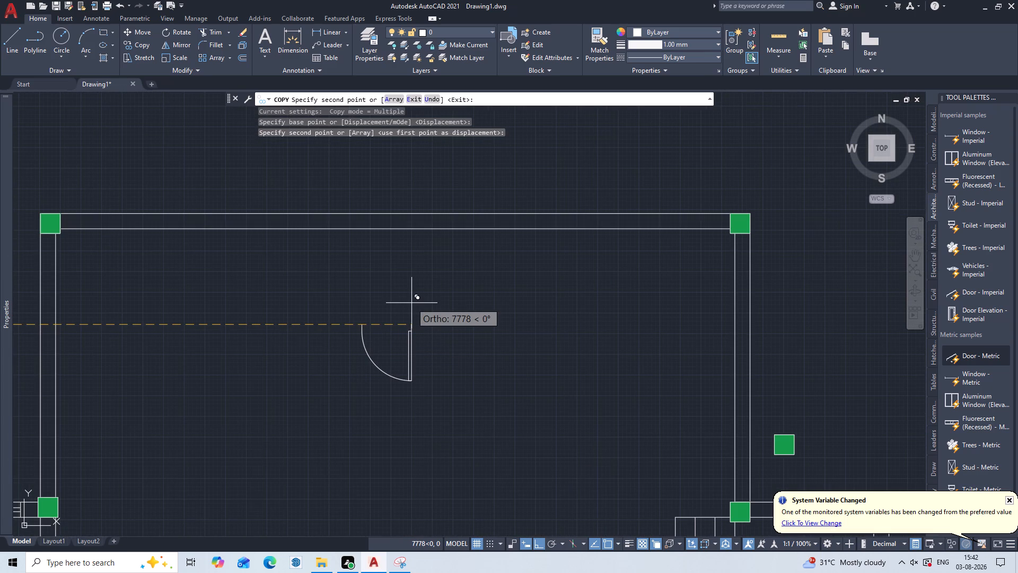
key("Escape")
Draw a short vertical centre line down from the top hall's upper wall, starting midway between its two outer corners.
scroll(428, 261, "down", 1)
middle_click_drag(428, 261, 497, 390)
middle_click_drag(486, 364, 509, 295)
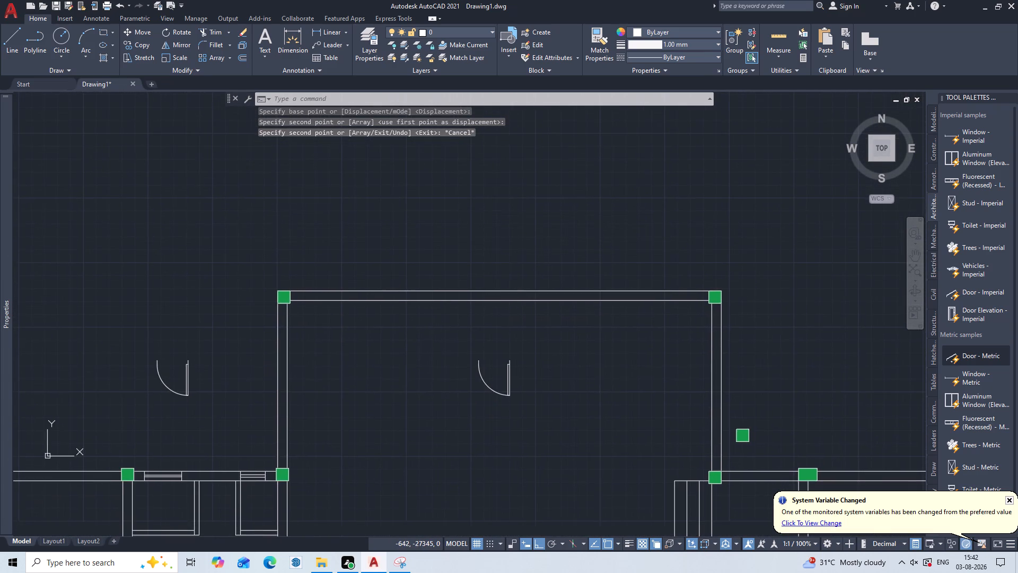
scroll(485, 275, "up", 1)
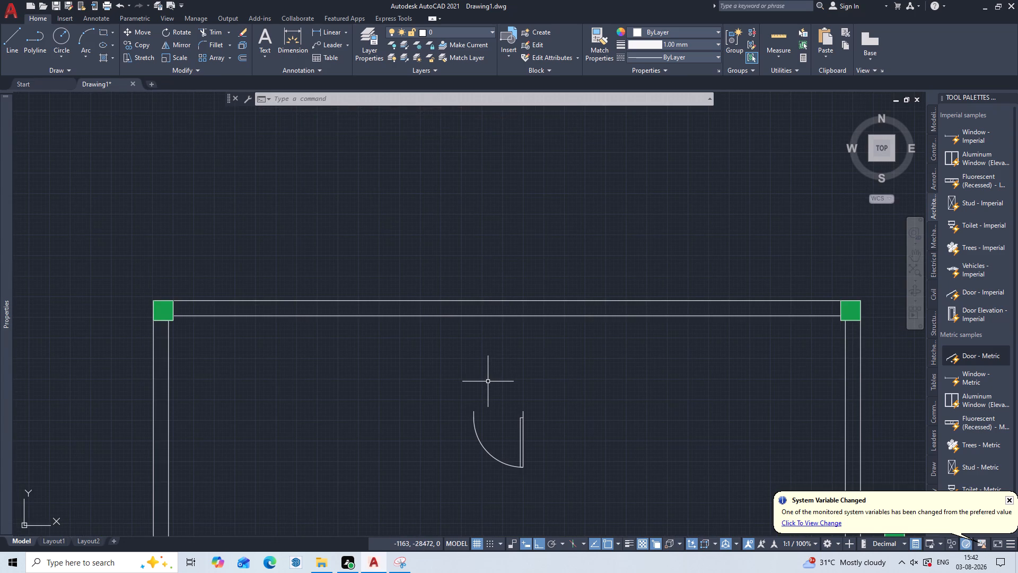
key("l")
key("Return")
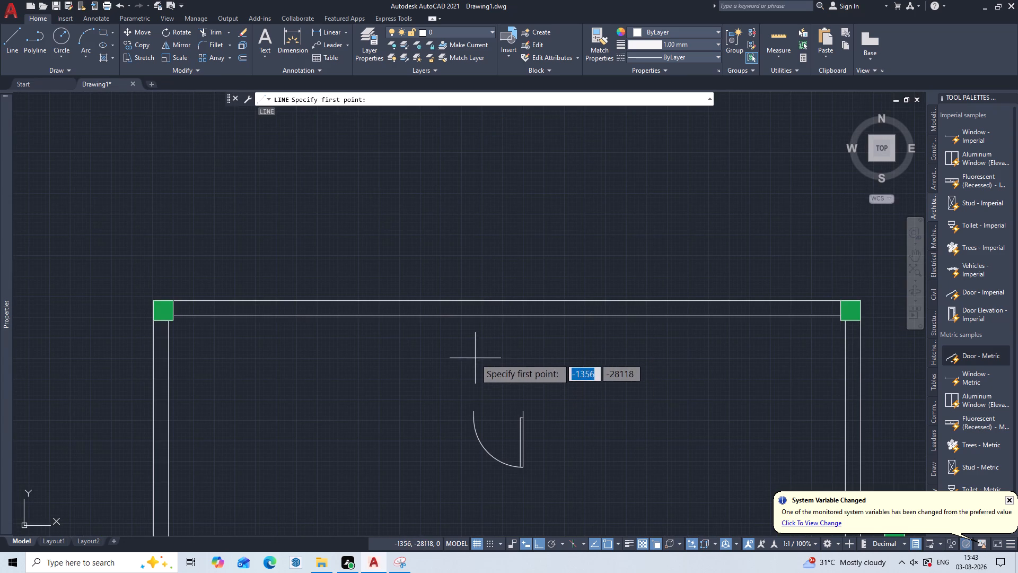
key("m")
key("2")
key("p")
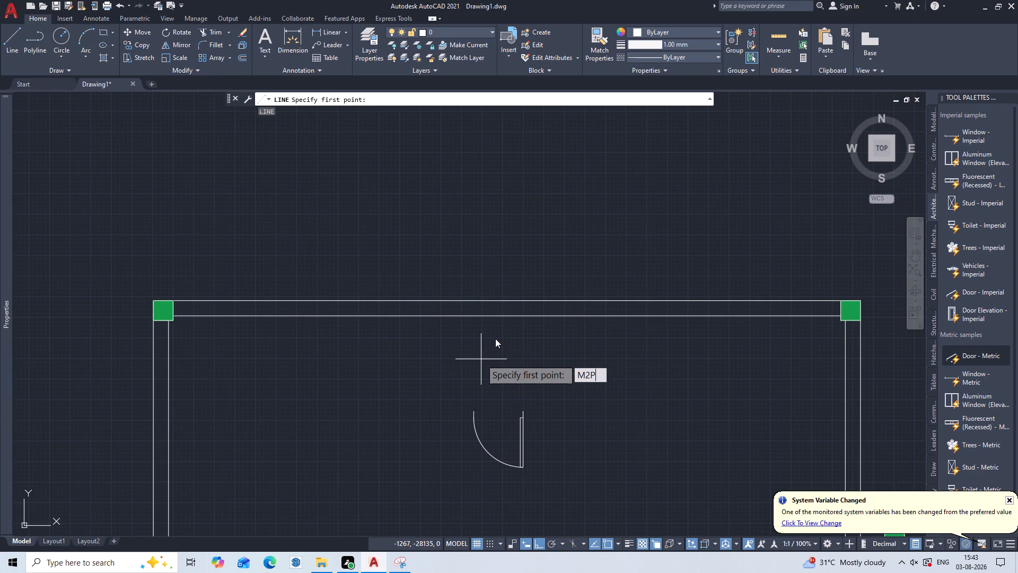
key("Return")
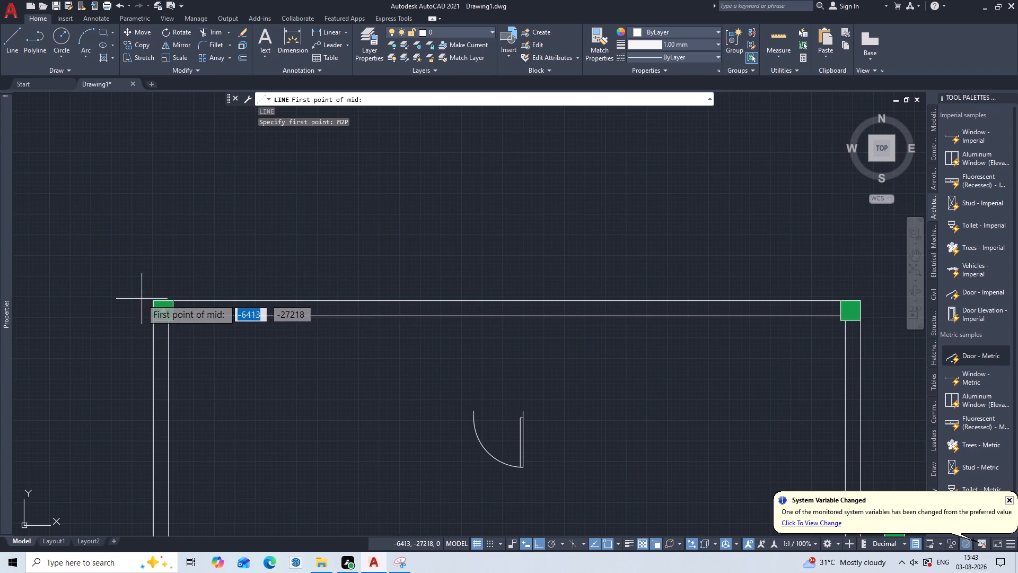
left_click(154, 297)
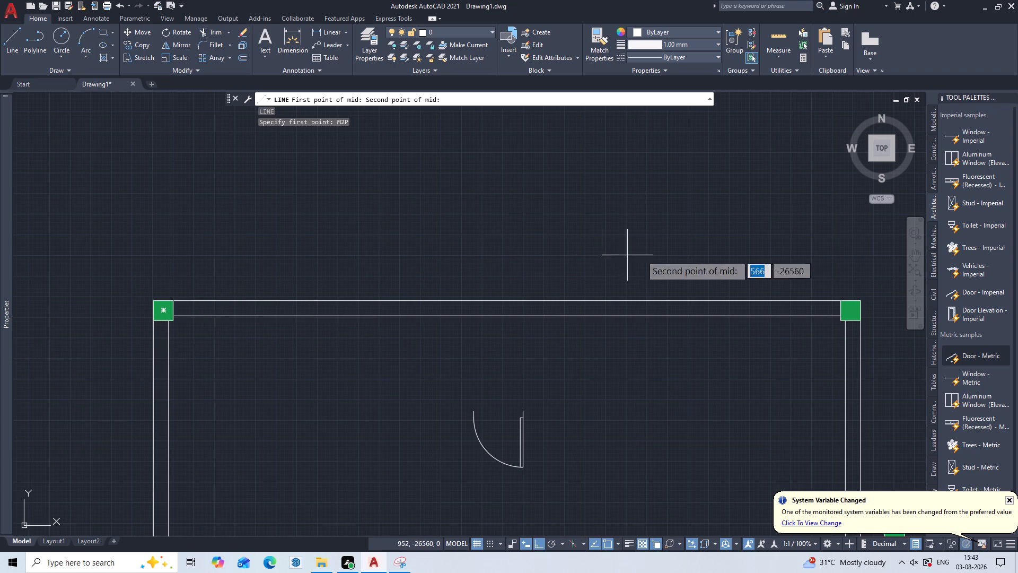
double_click(859, 297)
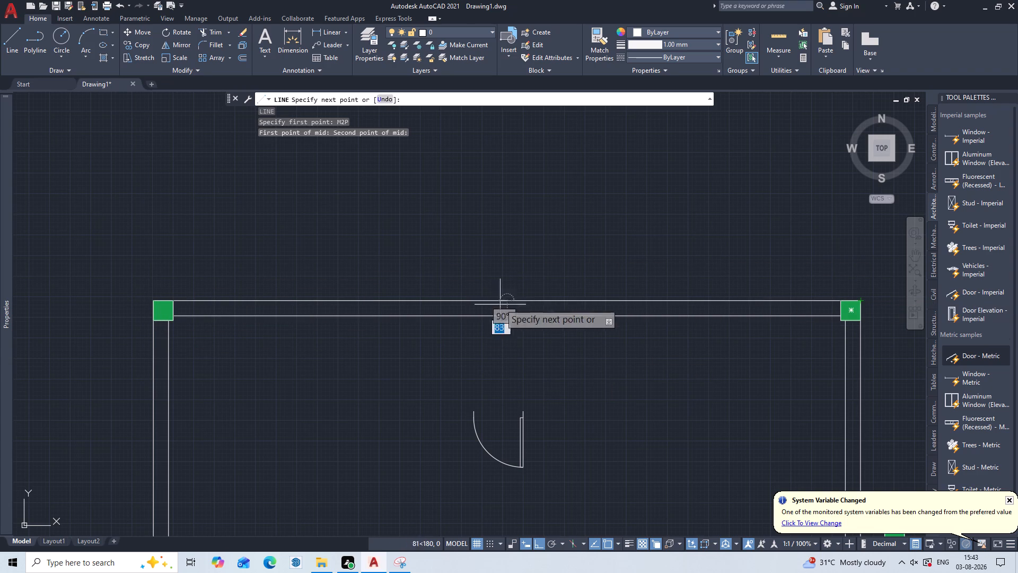
triple_click(487, 355)
key("Escape")
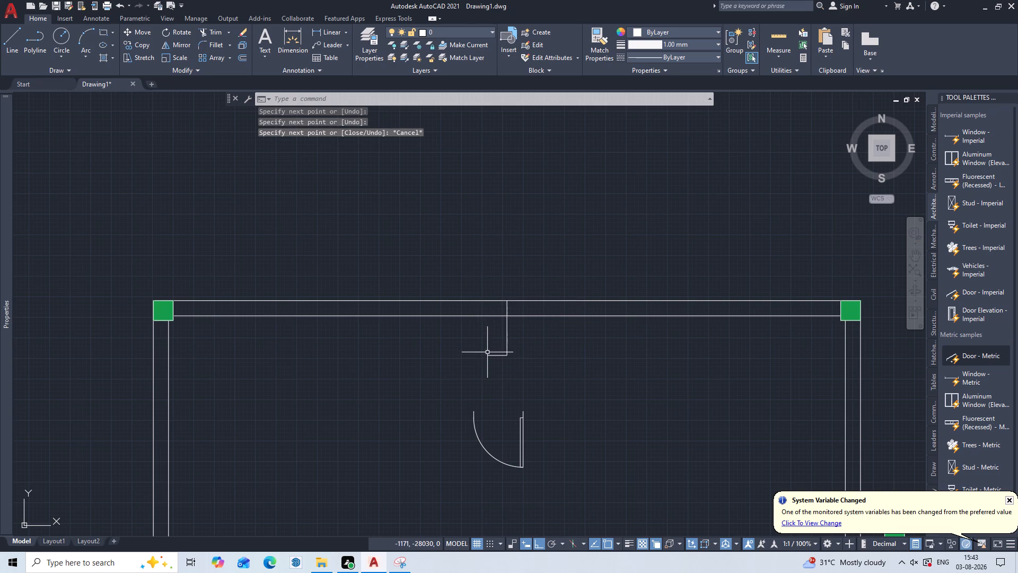
Offset the vertical centre line 600 units to each side to mark the door opening in the upper wall.
key("o")
key("Return")
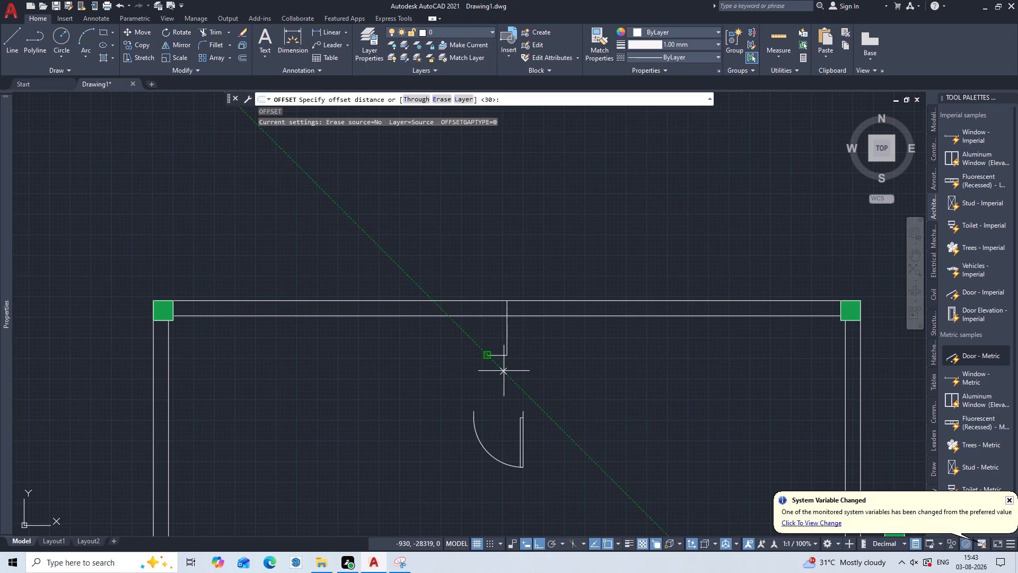
type("600")
key("Return")
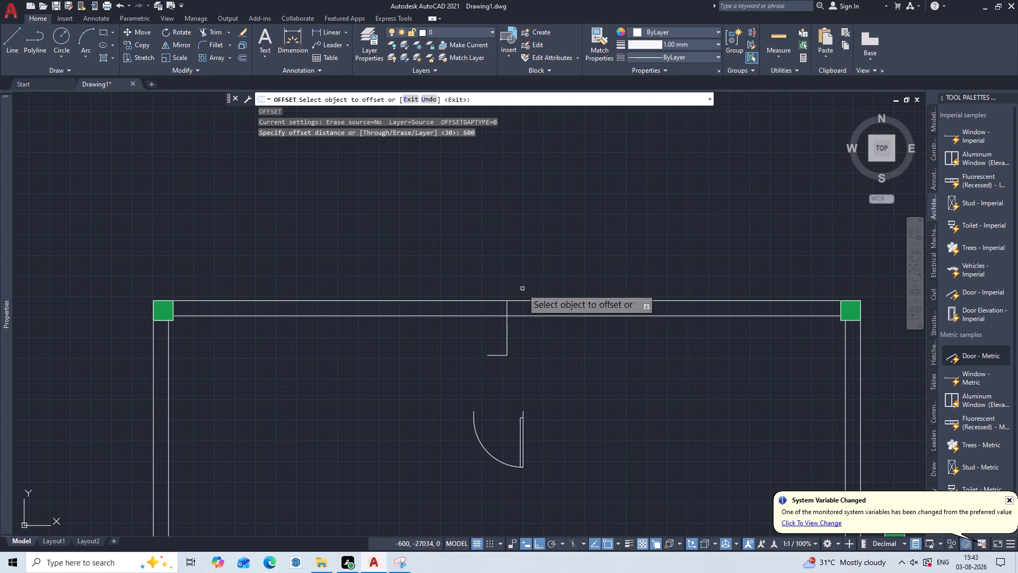
left_click(507, 311)
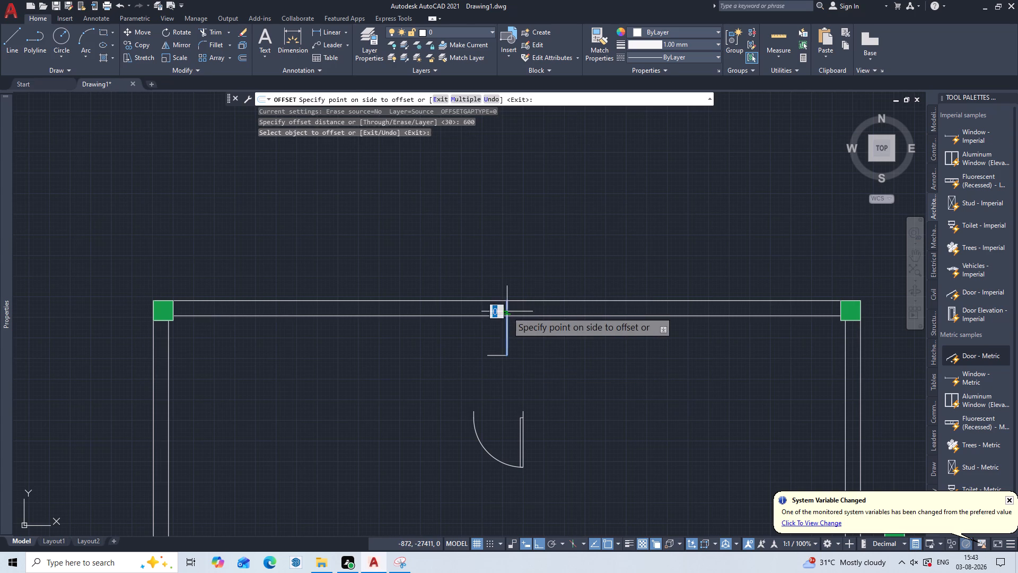
left_click(524, 309)
left_click(508, 308)
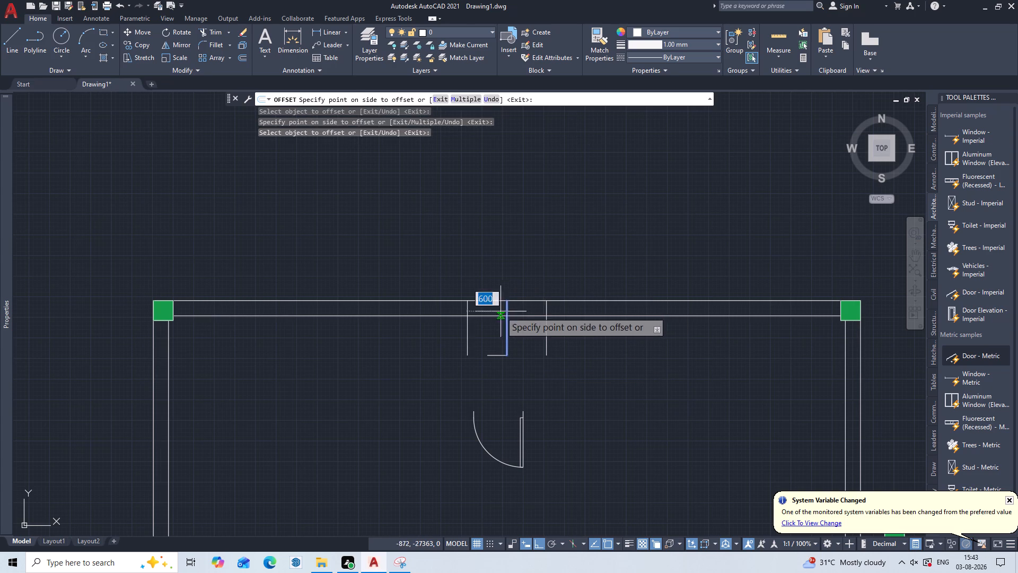
double_click(494, 314)
key("Escape")
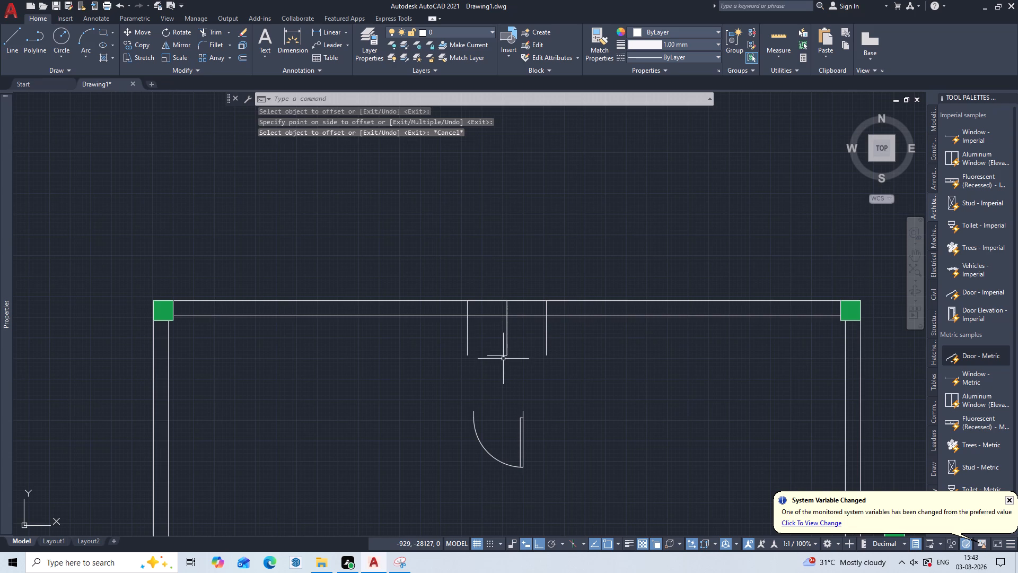
Trim away the centre line and its short horizontal stub, leaving only the two opening lines.
key("t")
key("r")
key("Return")
left_click(523, 335)
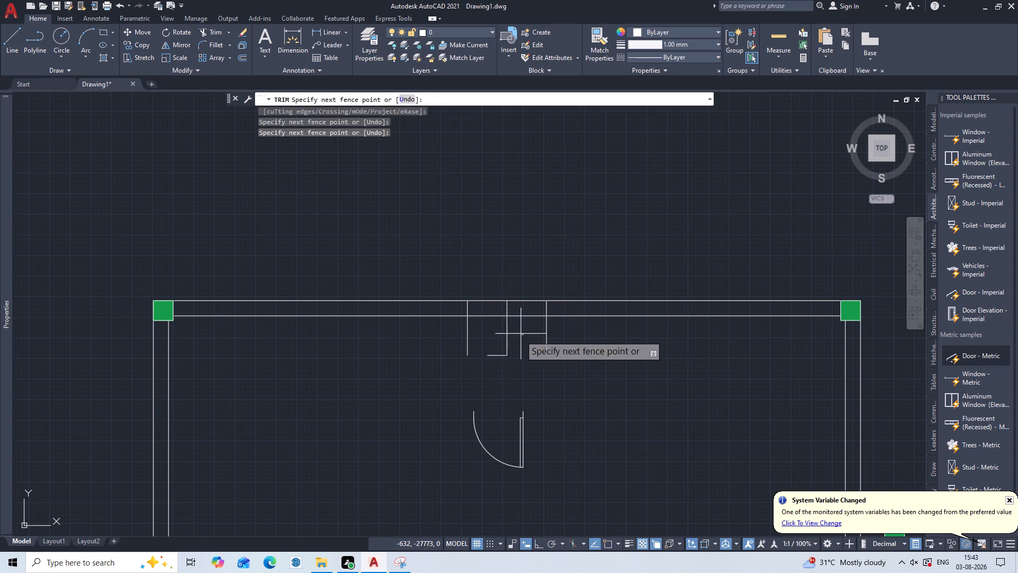
double_click(494, 364)
double_click(507, 307)
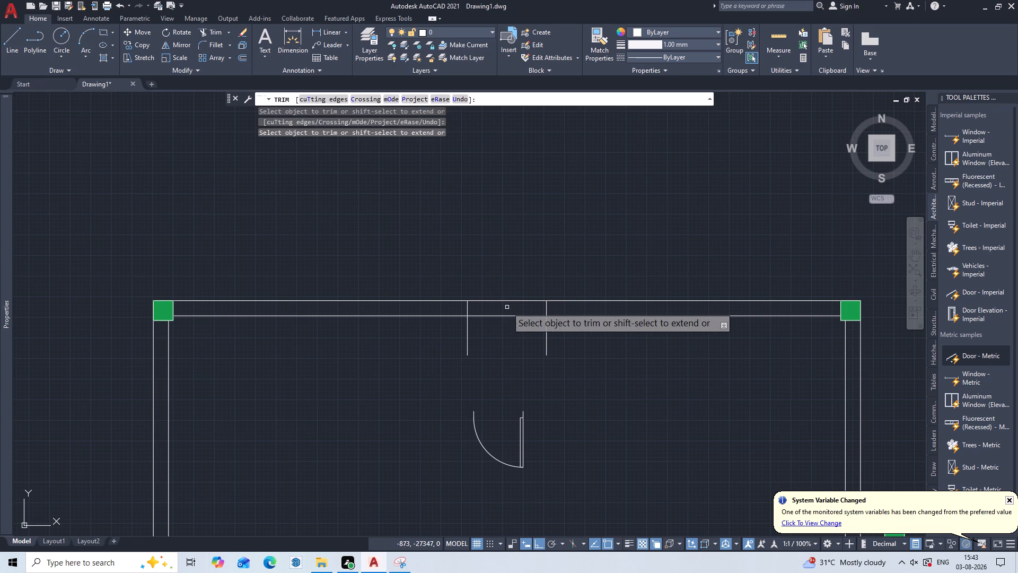
key("Escape")
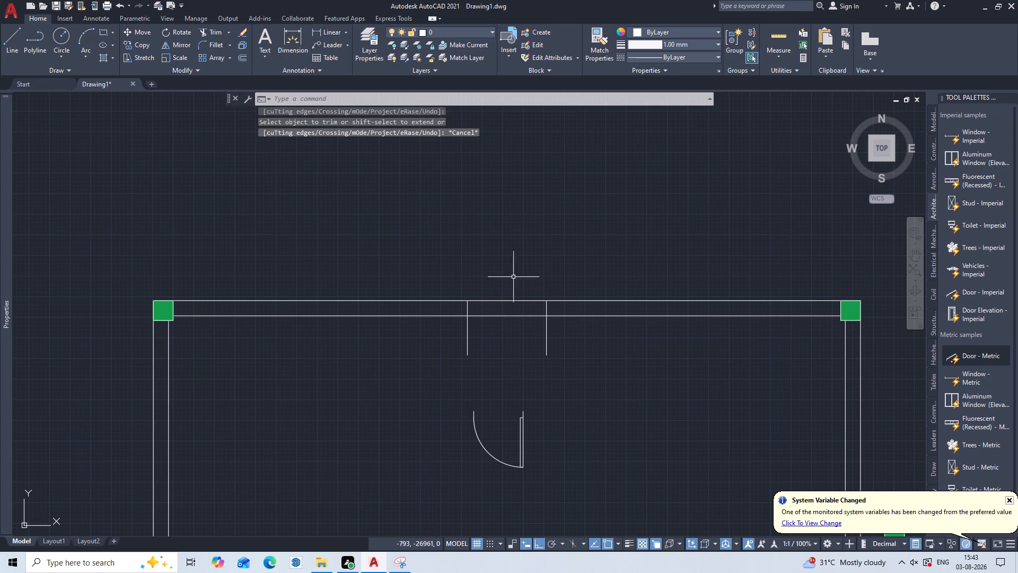
Move the hall's door by its upper hinge-side corner onto the upper wall's outer line, just past the right opening line.
middle_click_drag(451, 307, 457, 253)
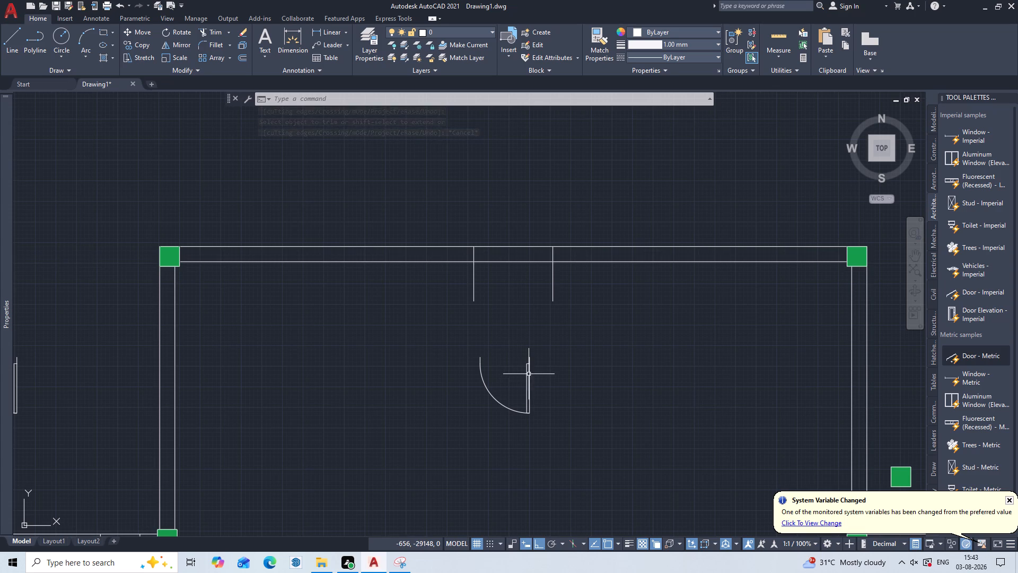
key("m")
key("Return")
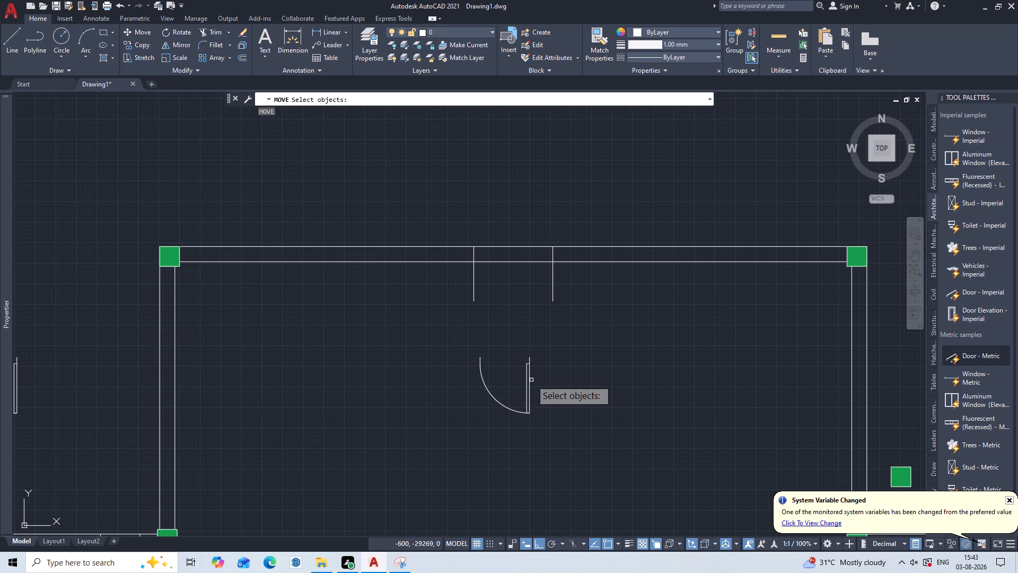
left_click_drag(531, 380, 526, 386)
left_click(516, 389)
key("Return")
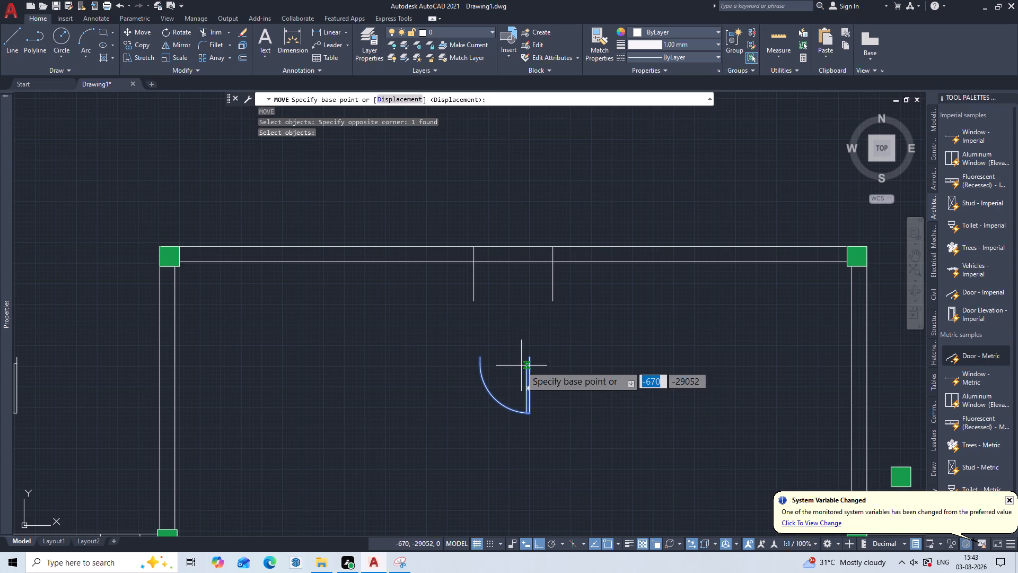
scroll(521, 366, "up", 2)
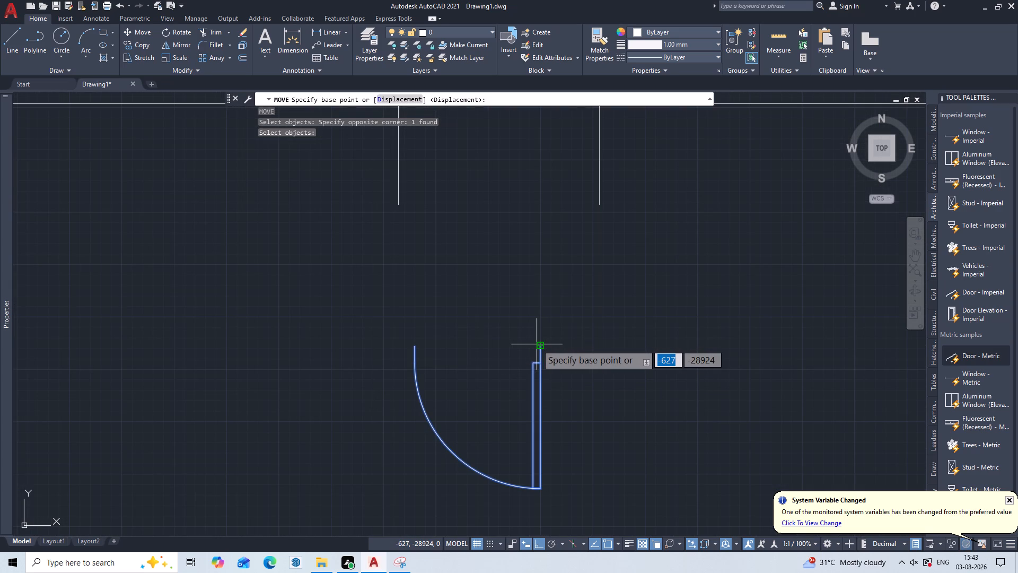
left_click(537, 344)
scroll(560, 248, "down", 1)
middle_click_drag(560, 248, 515, 327)
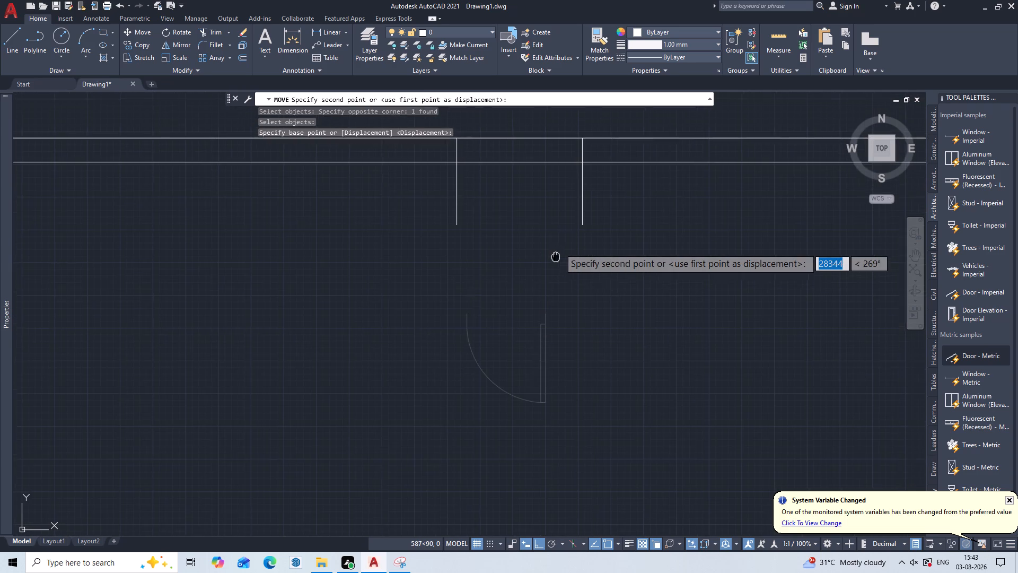
middle_click_drag(515, 327, 473, 387)
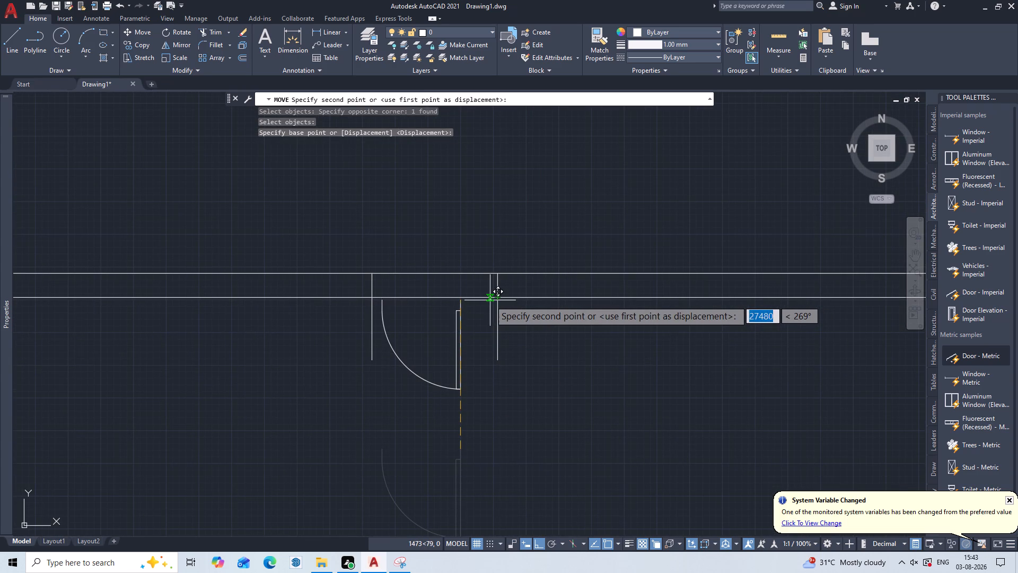
key("F8")
scroll(494, 292, "up", 1)
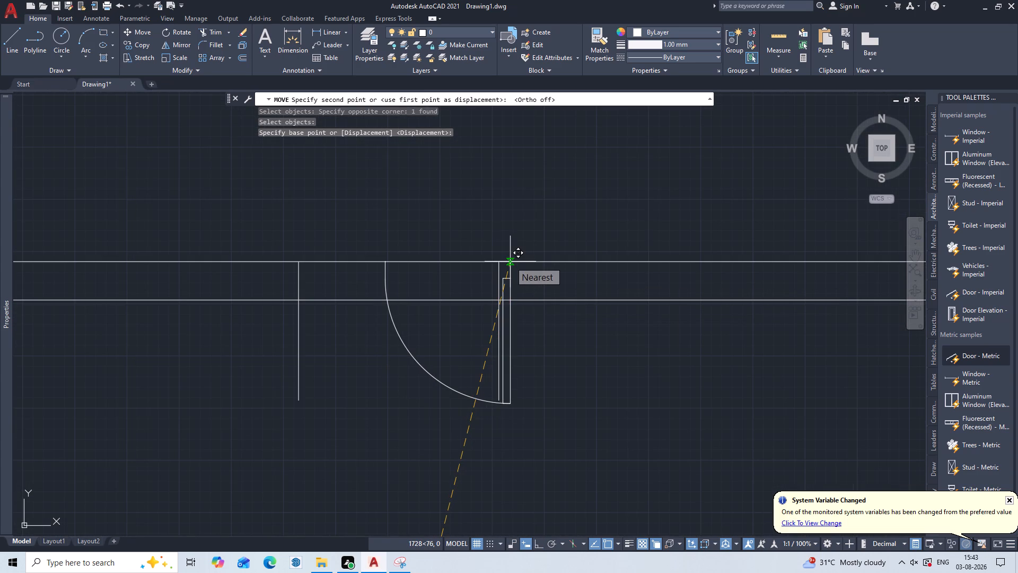
triple_click(510, 262)
key("Escape")
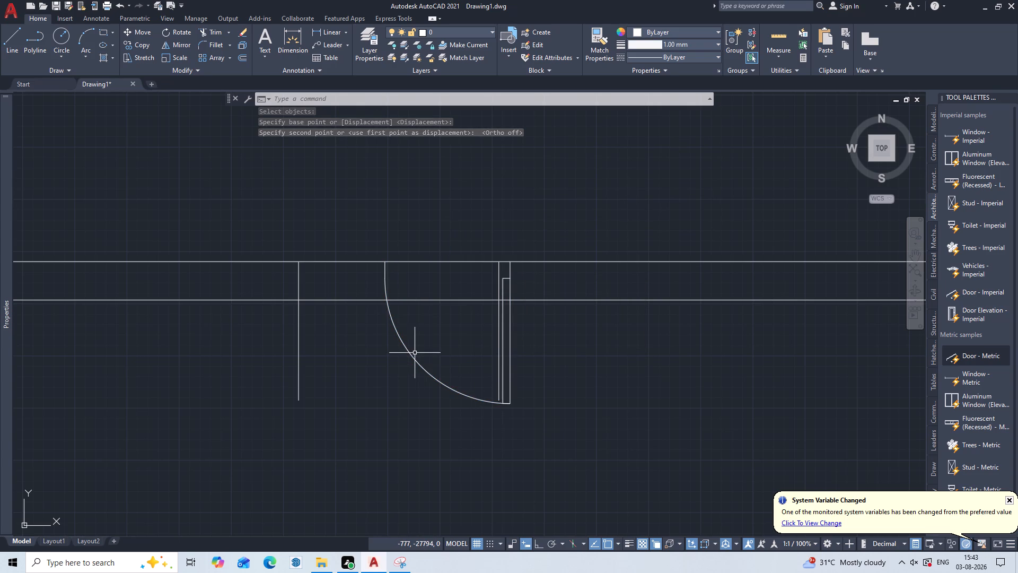
Trim the upper wall's inner line between the left and right opening lines, including the part crossed by the door swing.
type("TR")
key("Return")
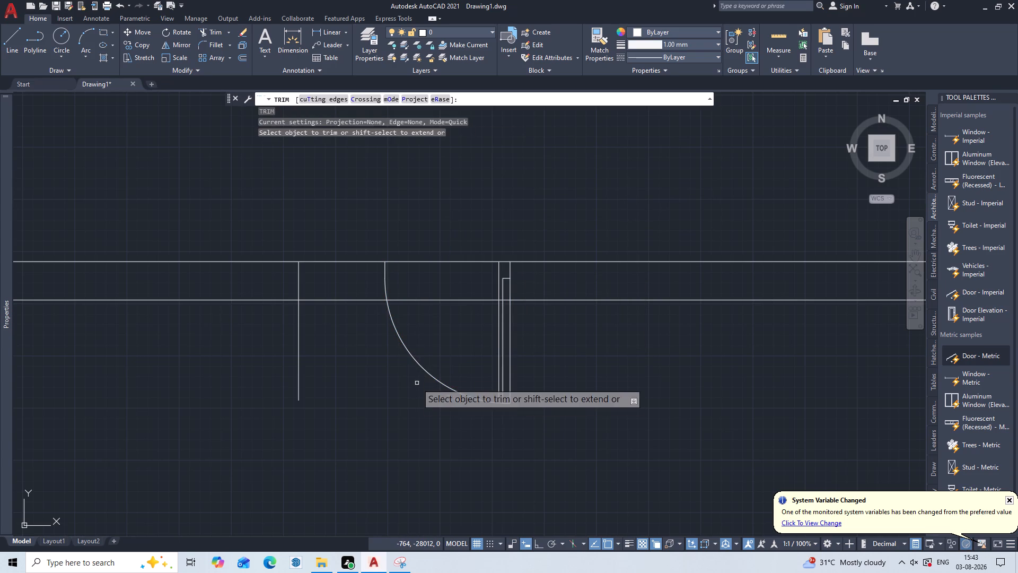
double_click(459, 291)
double_click(448, 326)
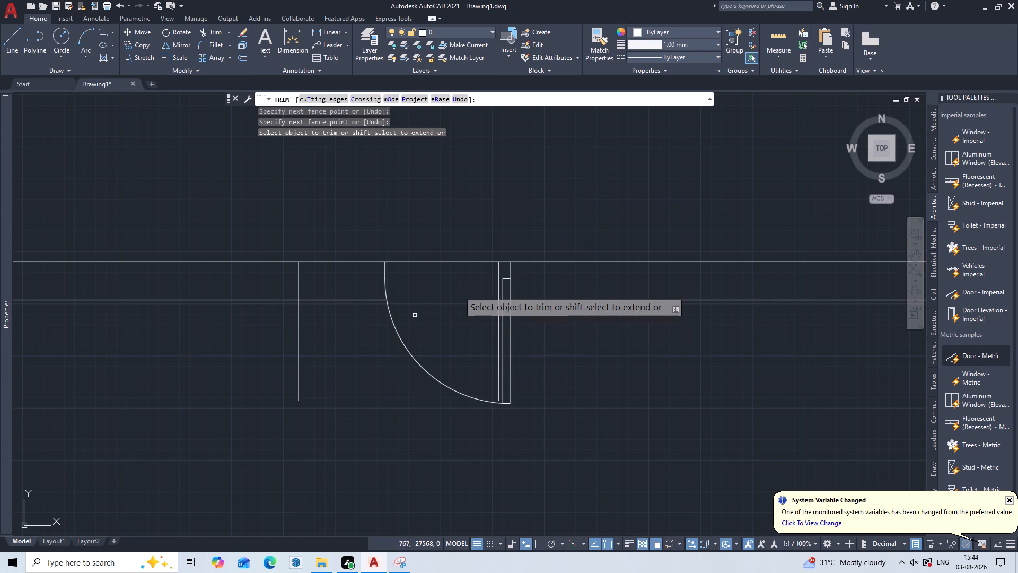
left_click_drag(348, 277, 345, 288)
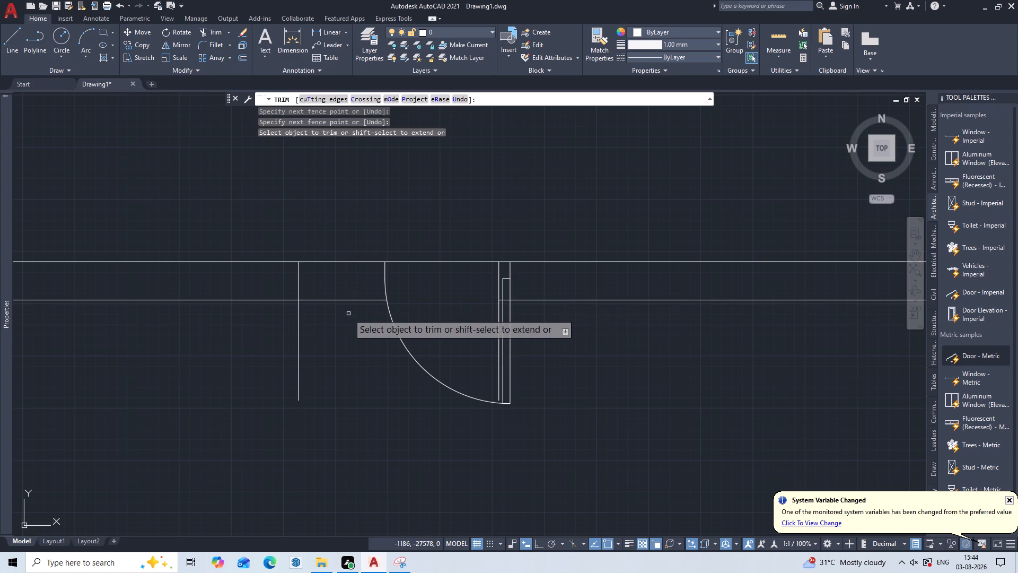
left_click(348, 314)
left_click(361, 288)
Trim the leftover pieces of the inner wall line between the right opening line and the door leaf's outer edge.
scroll(502, 291, "up", 3)
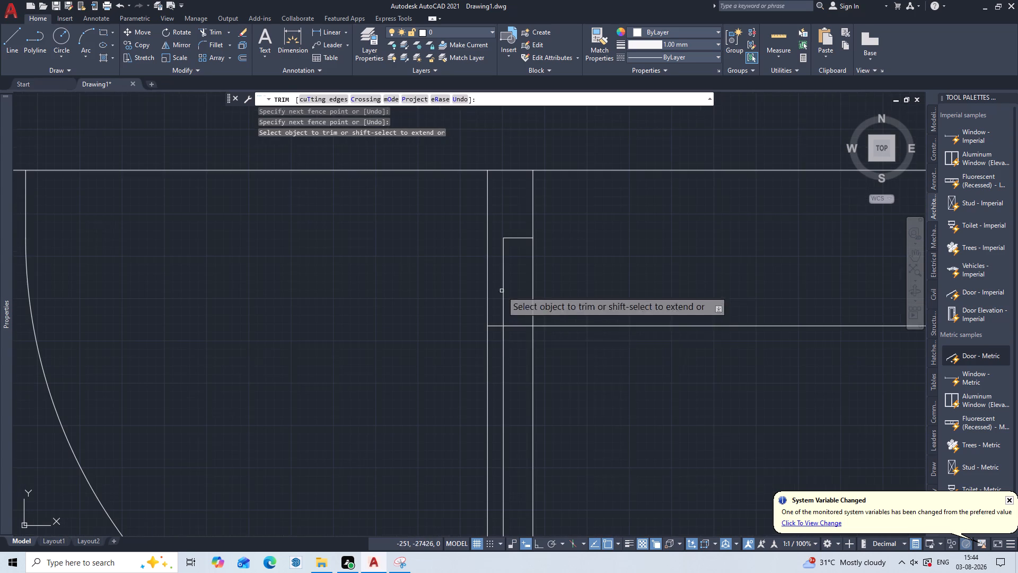
double_click(493, 317)
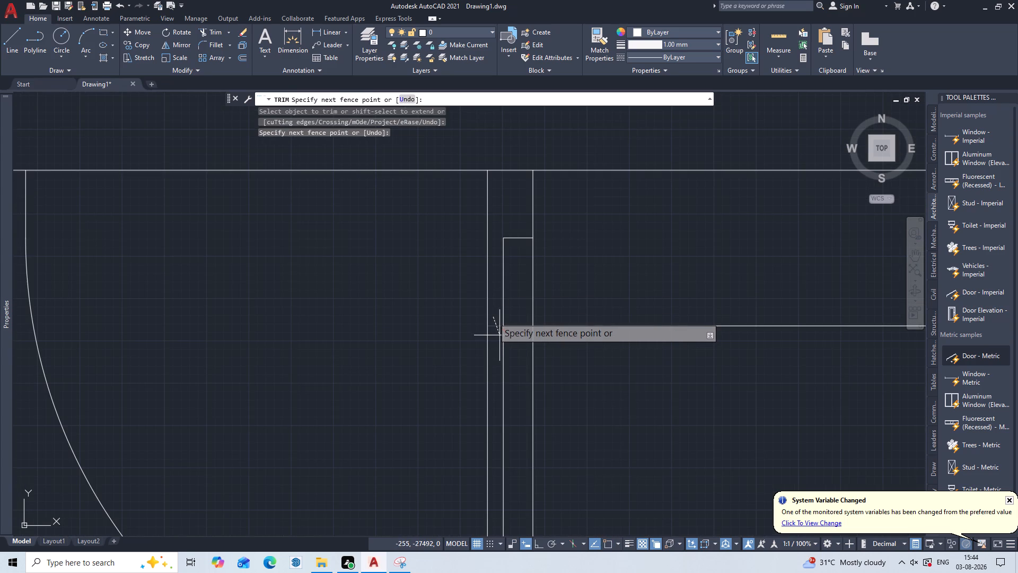
left_click(499, 335)
left_click(521, 314)
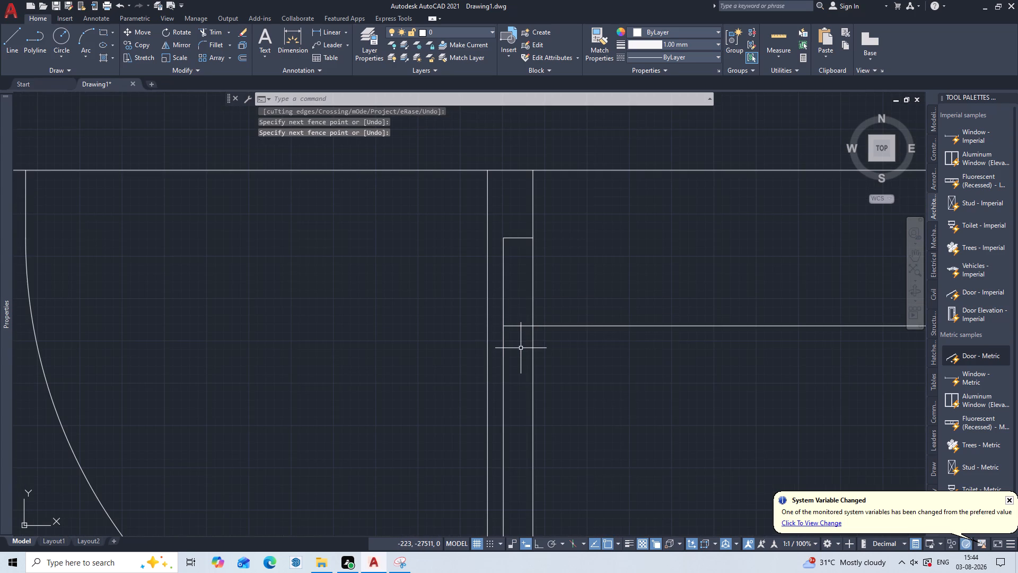
key("Return")
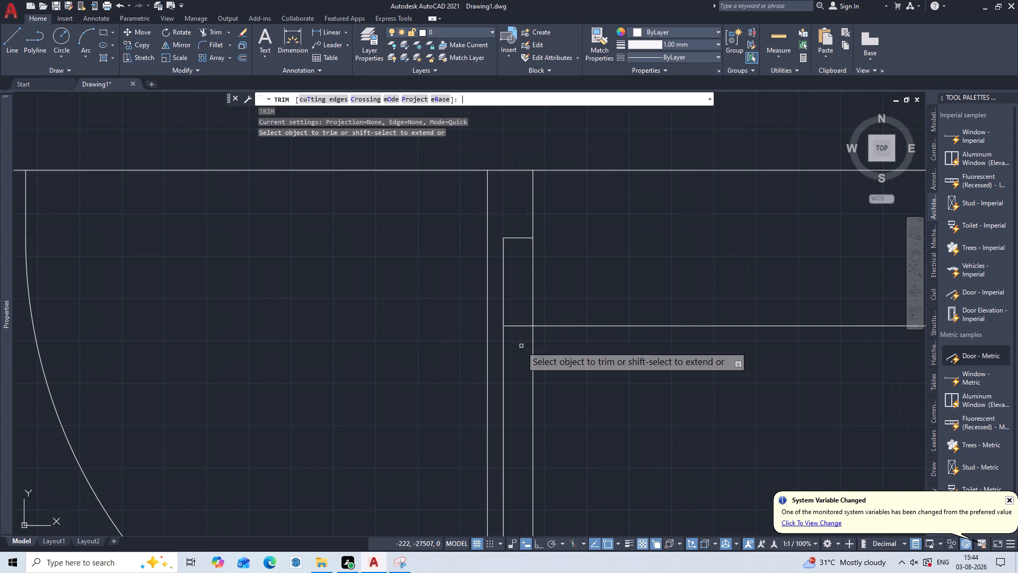
double_click(519, 319)
double_click(516, 346)
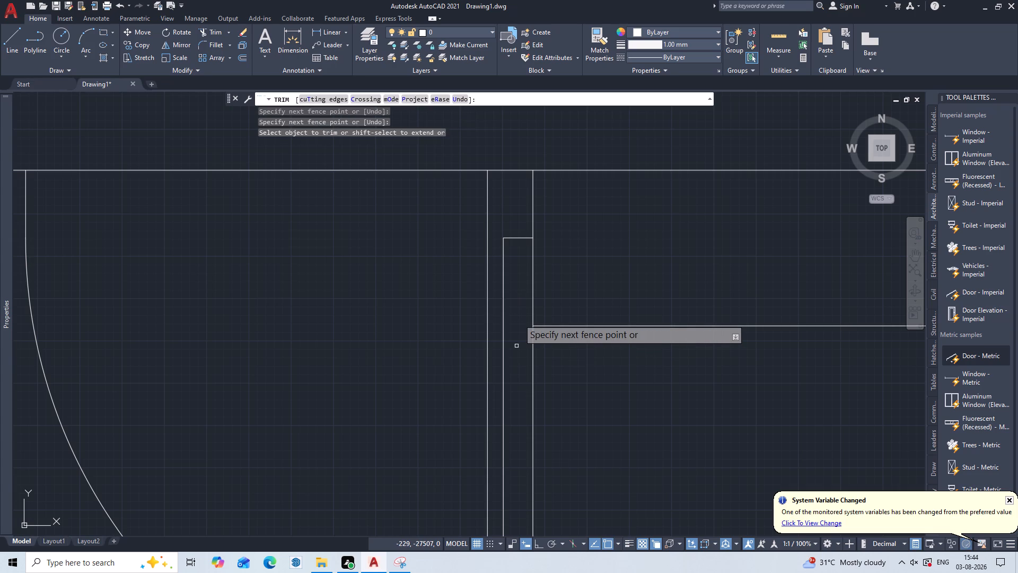
key("Escape")
scroll(516, 346, "down", 2)
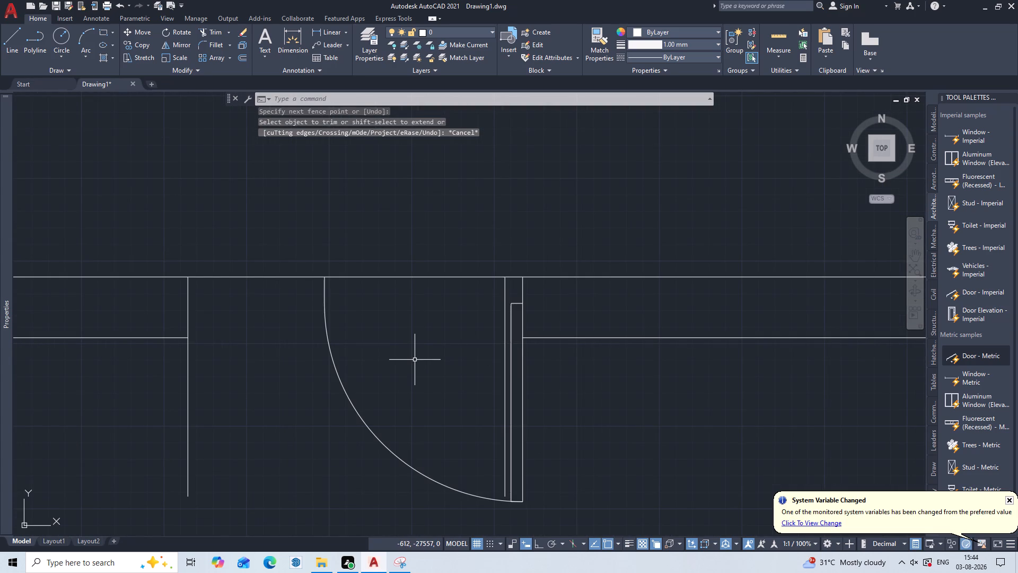
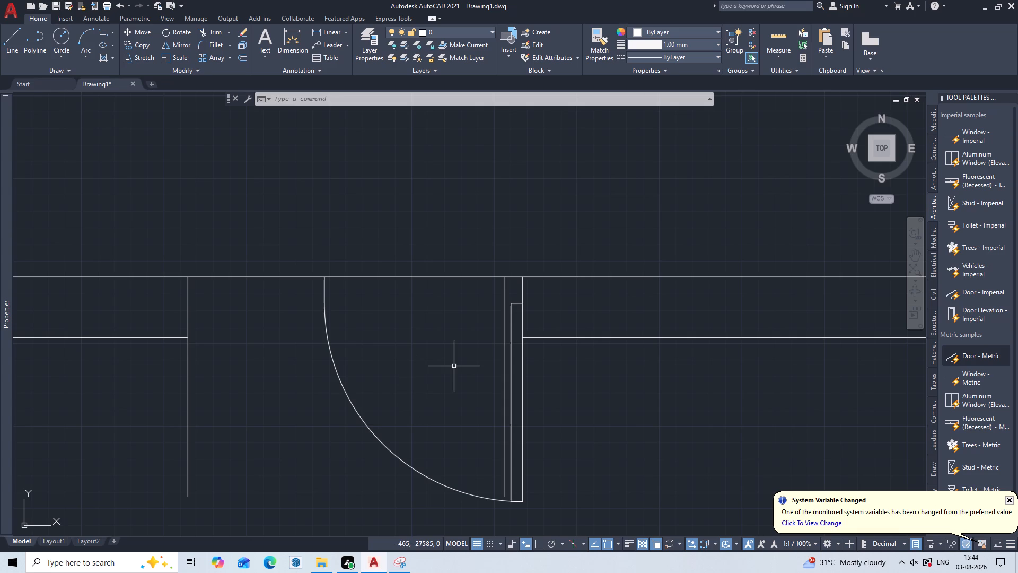
Undo the inner wall line trims around the hall's door and the door's last move.
scroll(454, 366, "down", 1)
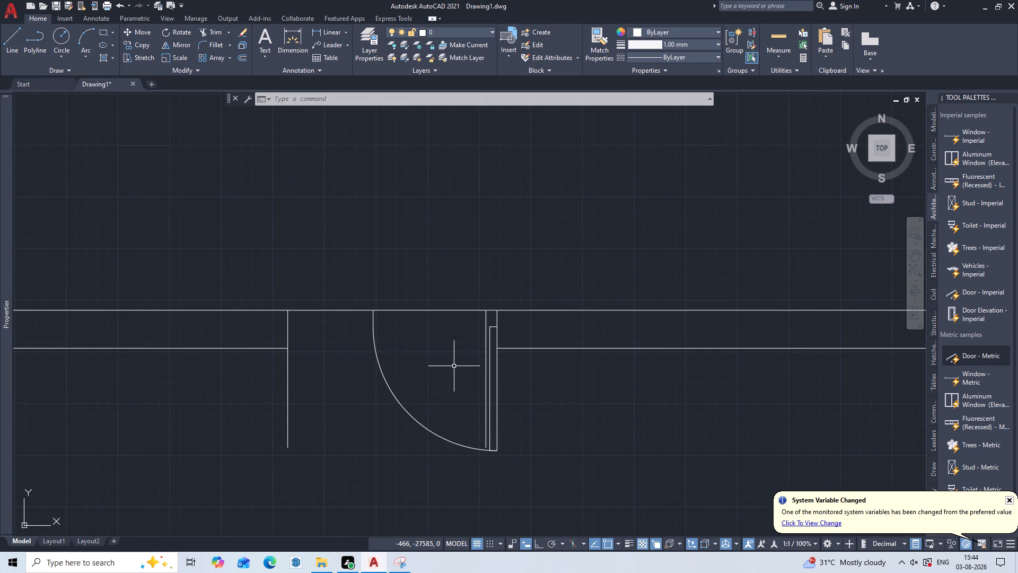
middle_click(454, 366)
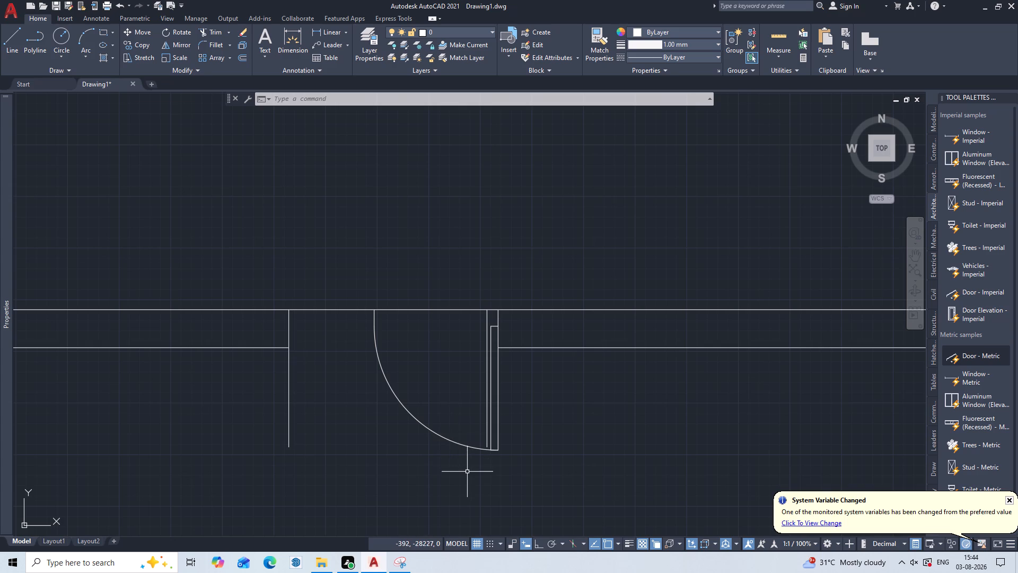
key("ctrl+z")
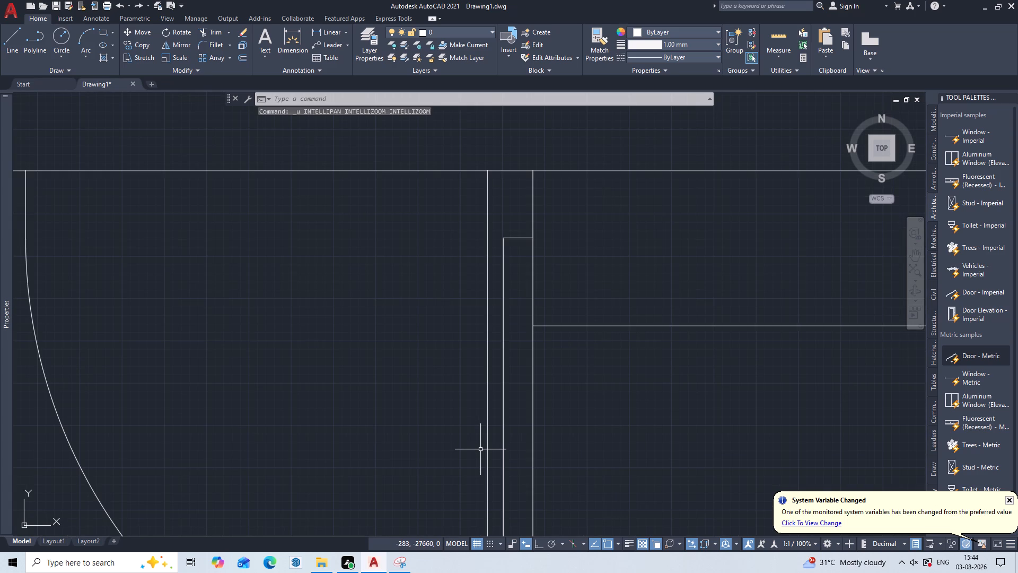
key("ctrl+z")
key("ctrl+z")
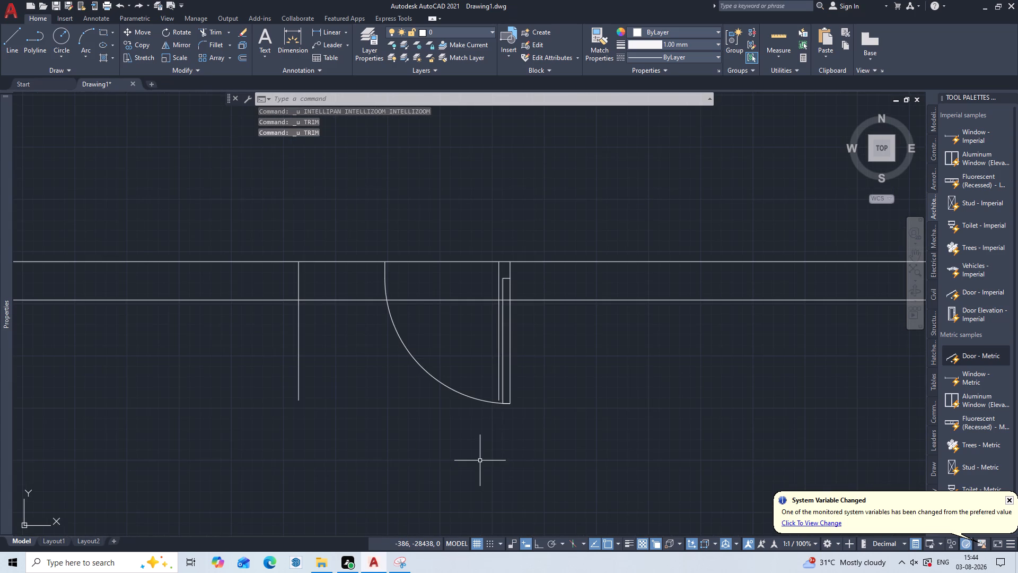
key("ctrl+z")
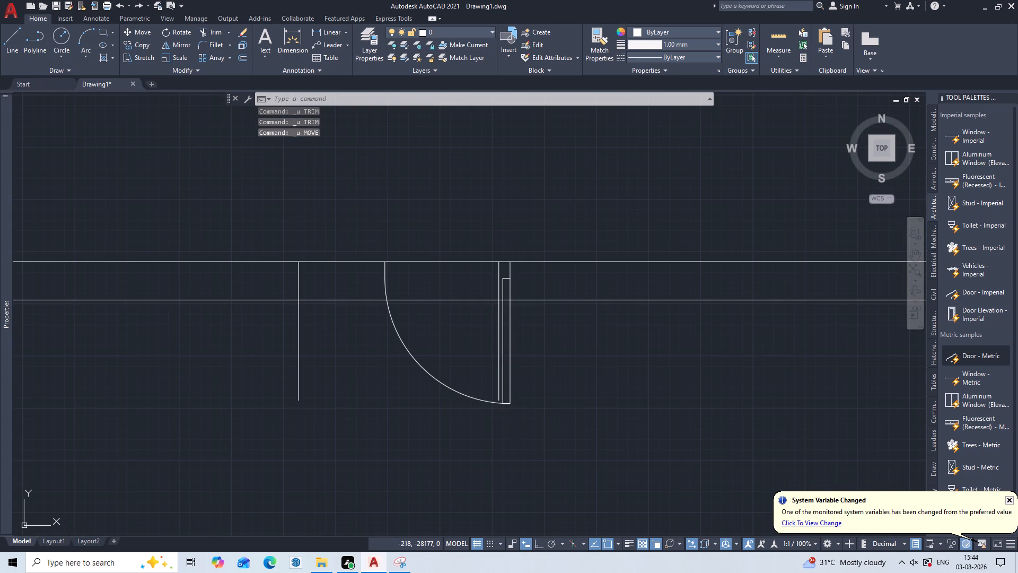
Move the hall's door by its upper hinge-side corner to where the right opening line meets the upper wall's outer line.
scroll(511, 364, "up", 2)
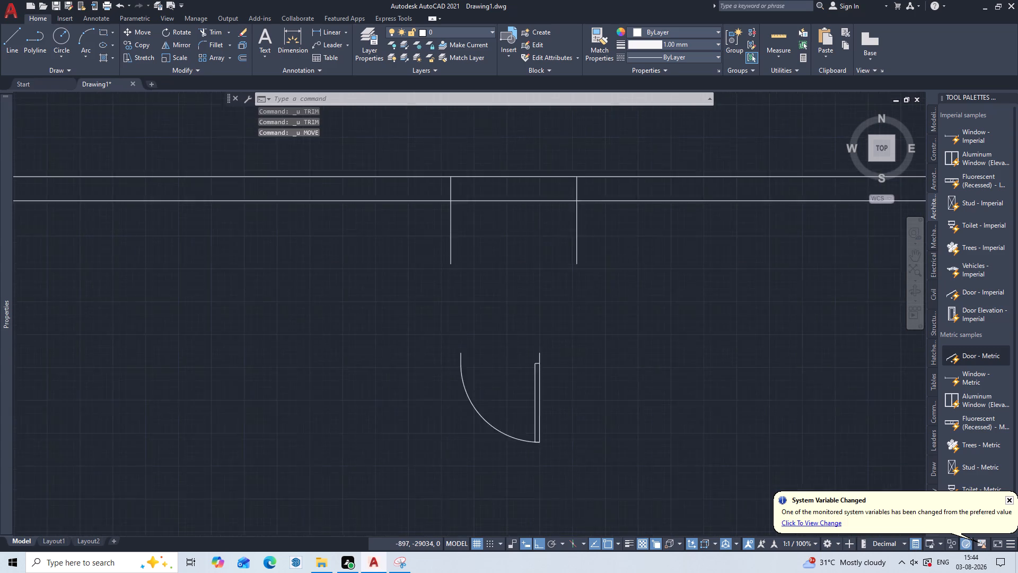
scroll(511, 364, "up", 1)
middle_click_drag(511, 364, 457, 413)
key("m")
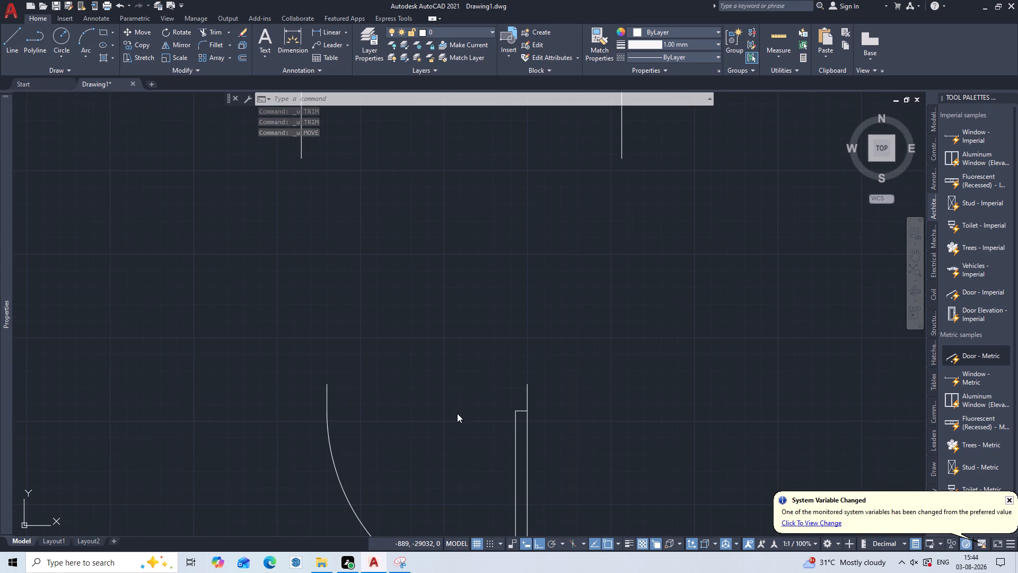
key("Return")
left_click(541, 421)
left_click(489, 460)
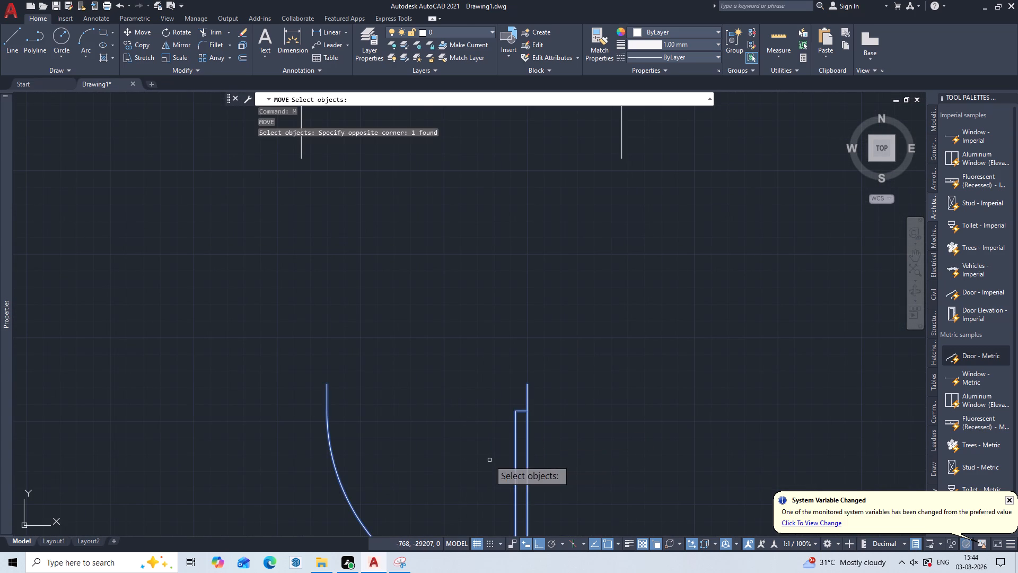
key("Return")
left_click(531, 386)
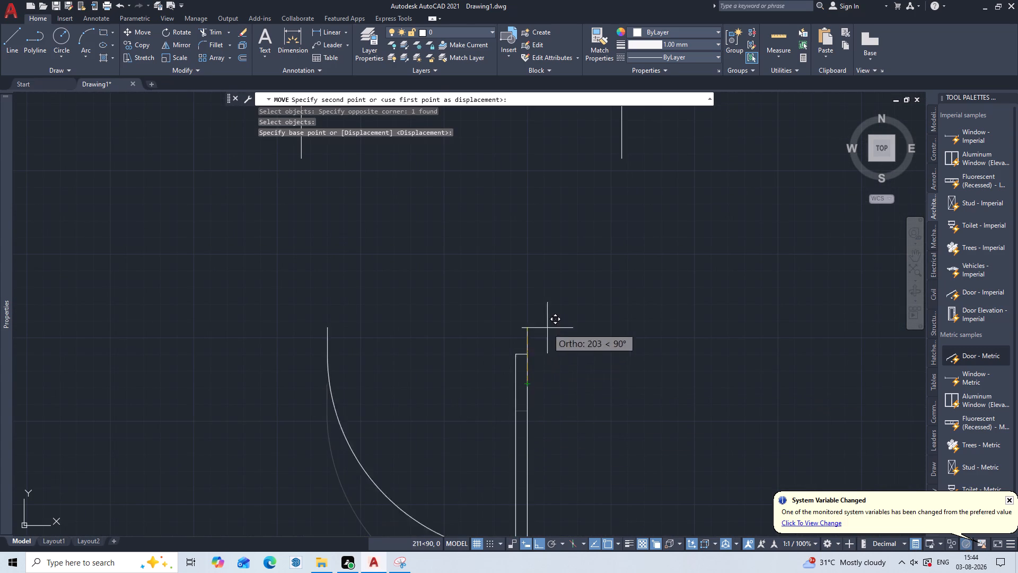
scroll(555, 259, "down", 2)
middle_click_drag(555, 259, 495, 385)
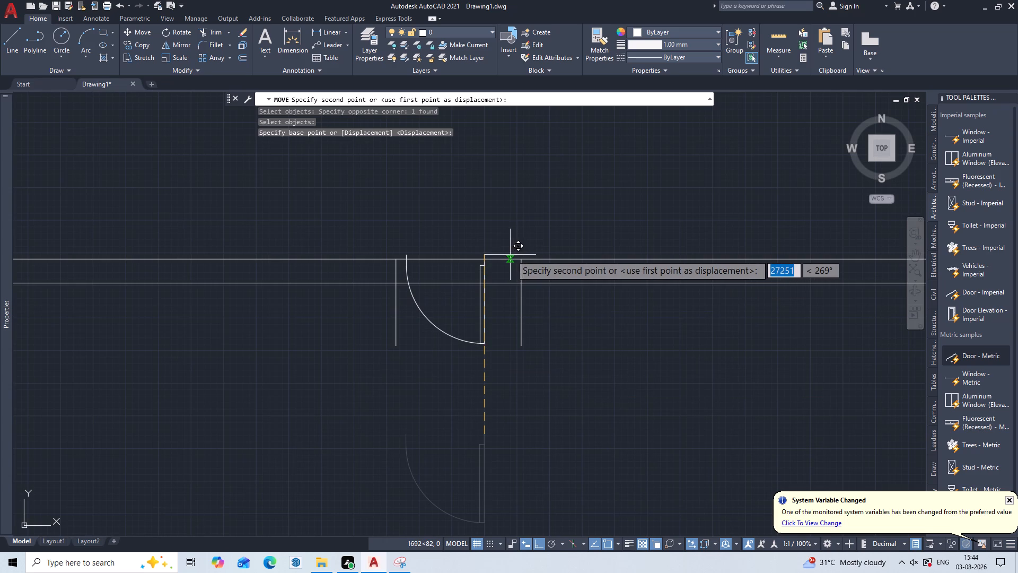
left_click(523, 258)
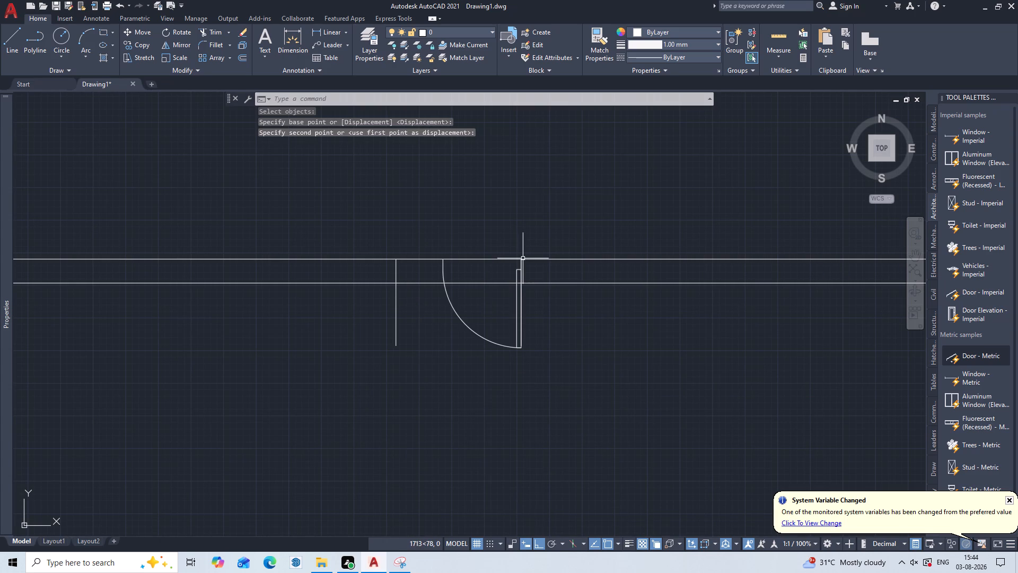
Delete the right opening line that overlaps the door leaf's outer edge.
scroll(514, 344, "up", 4)
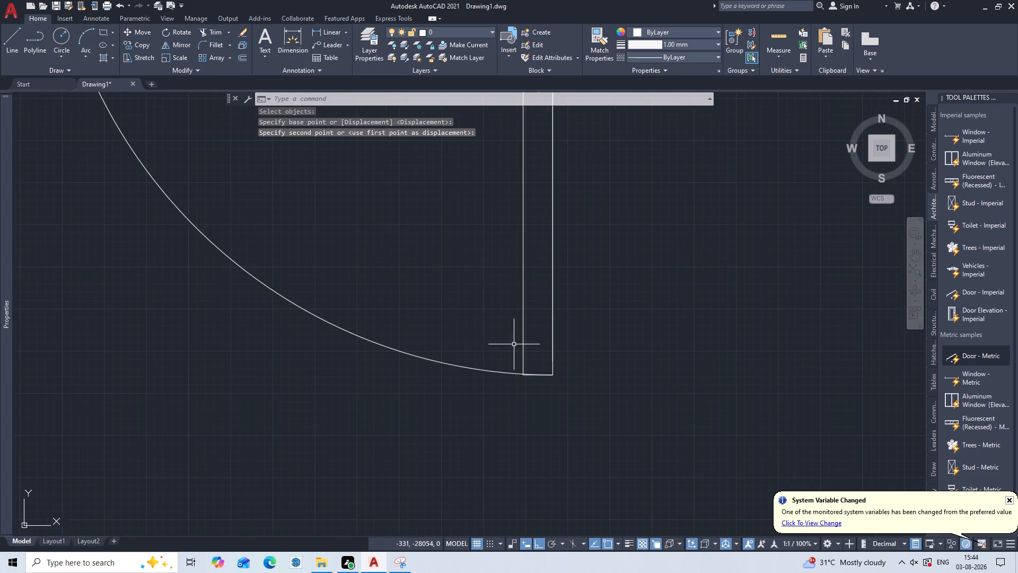
left_click(552, 327)
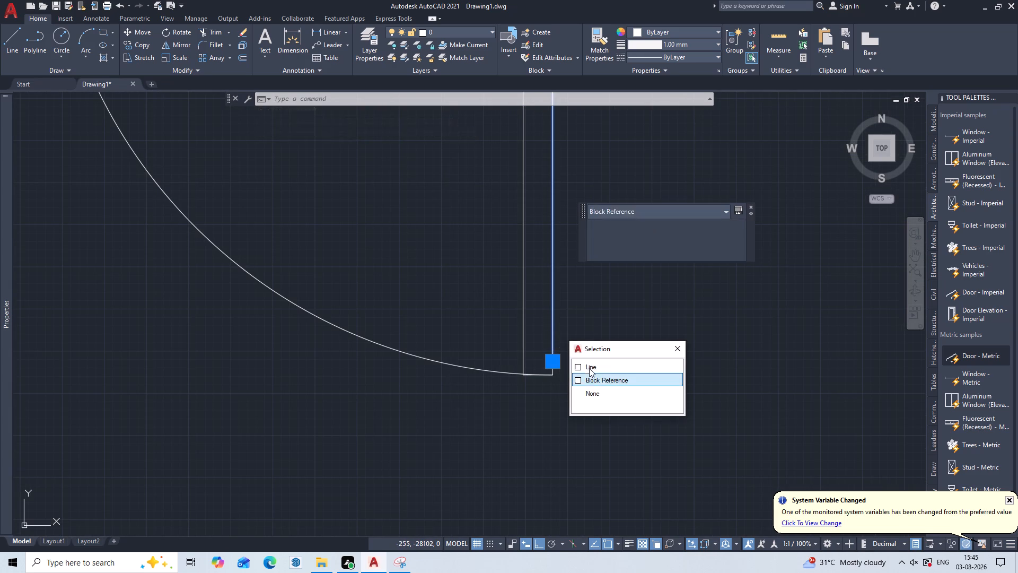
left_click(605, 364)
key("Delete")
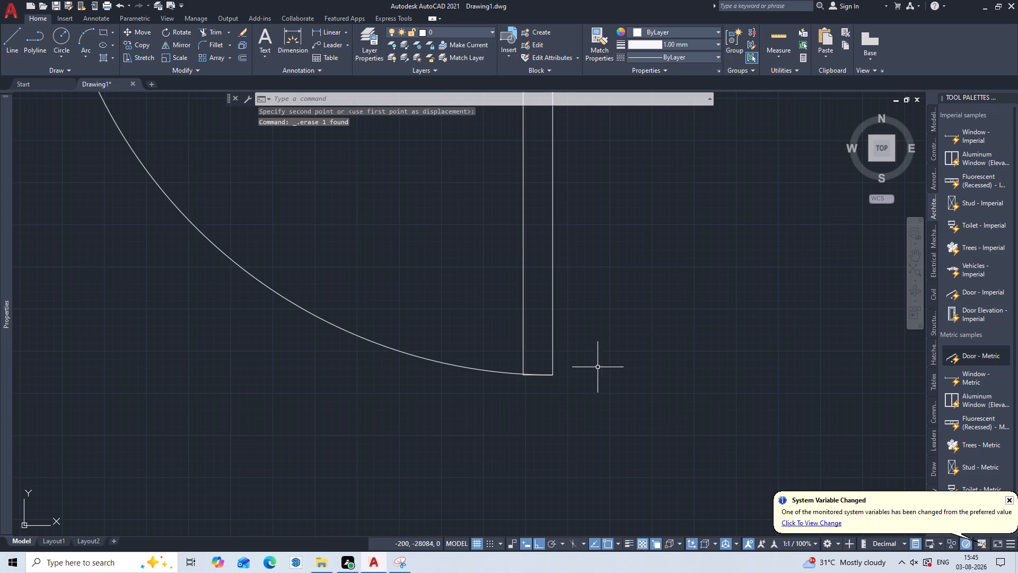
Trim the upper wall's inner line between the door swing and the door leaf.
scroll(555, 368, "down", 2)
middle_click_drag(549, 346, 568, 405)
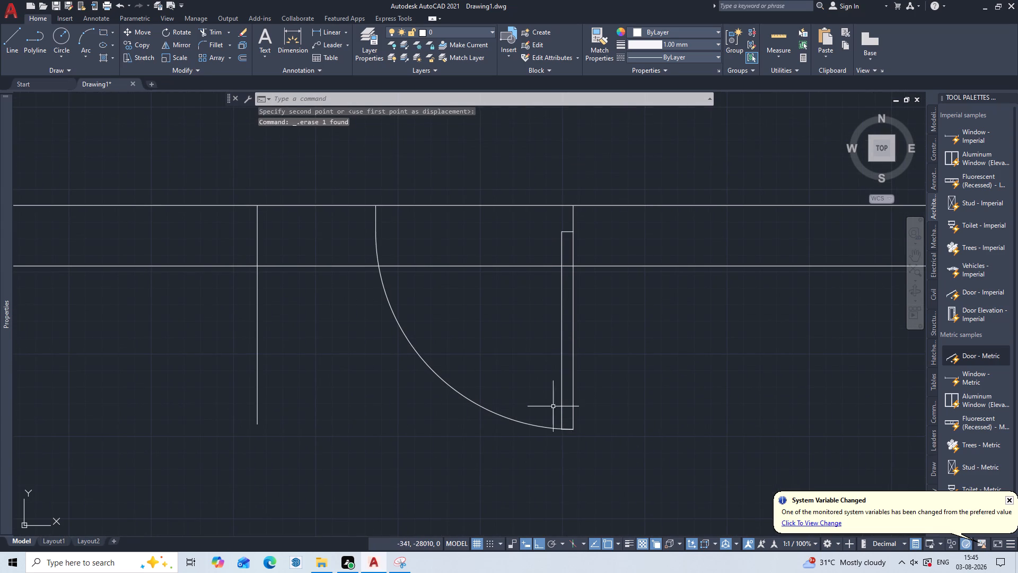
key("t")
key("r")
key("Return")
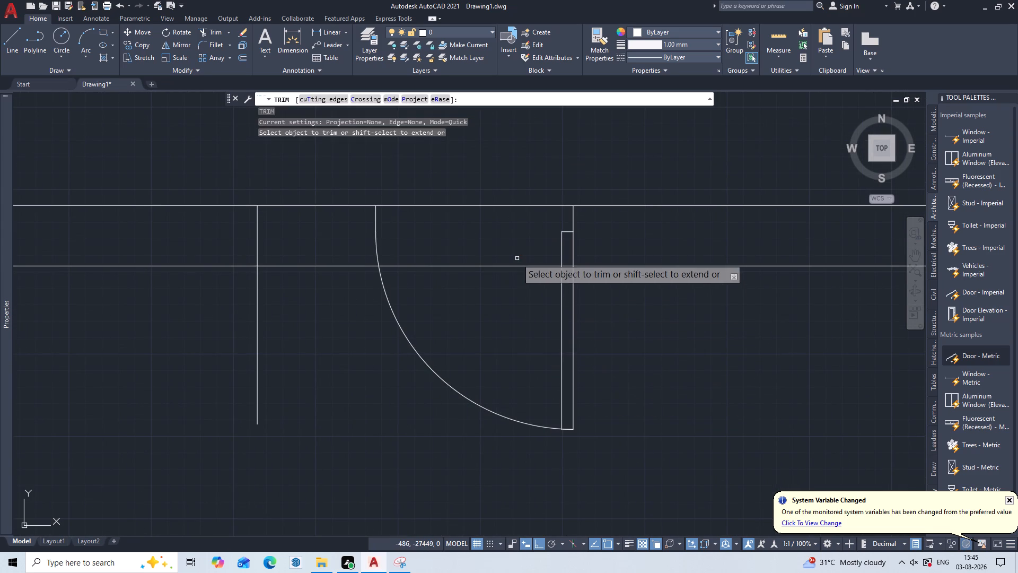
left_click(517, 258)
double_click(525, 302)
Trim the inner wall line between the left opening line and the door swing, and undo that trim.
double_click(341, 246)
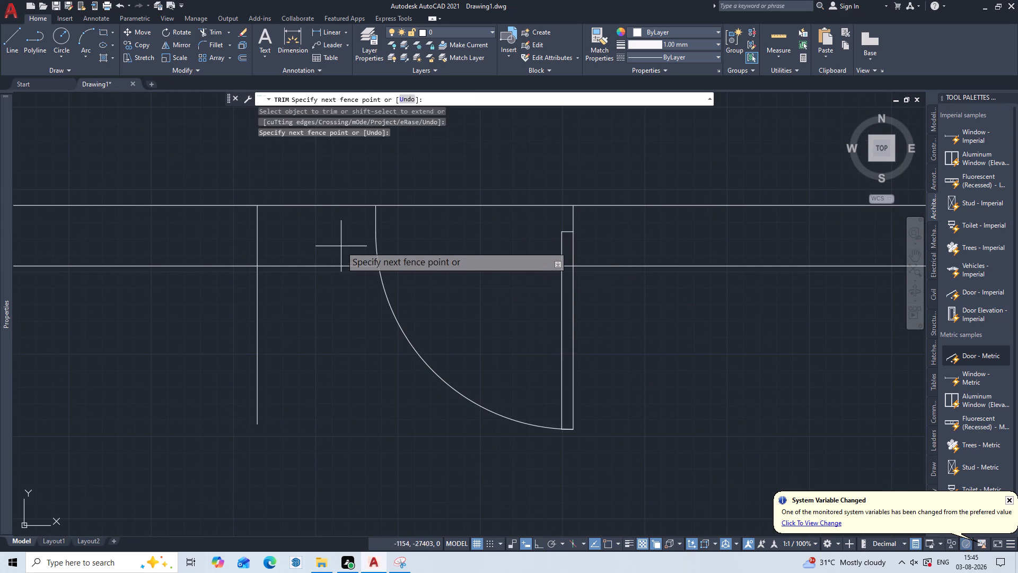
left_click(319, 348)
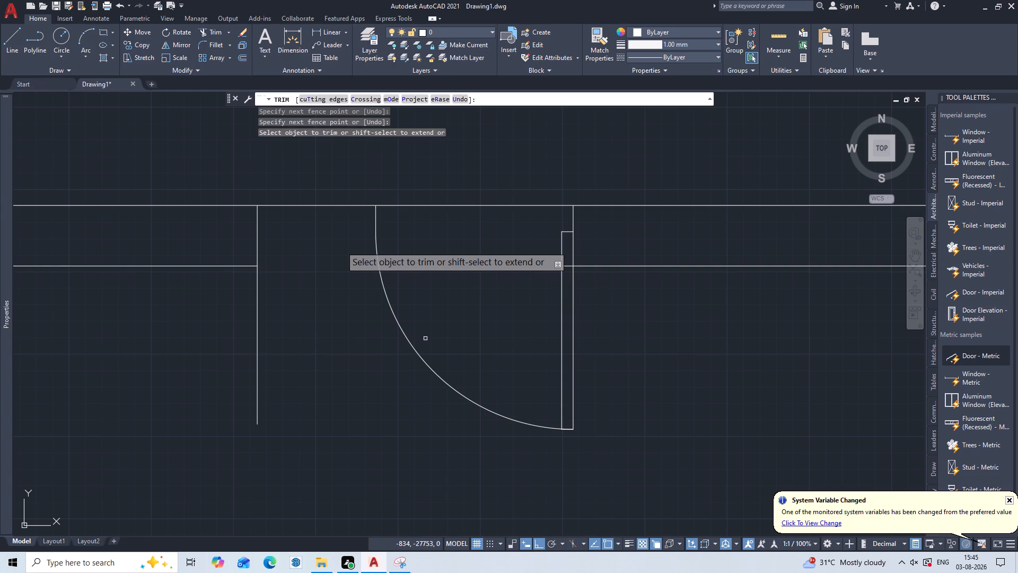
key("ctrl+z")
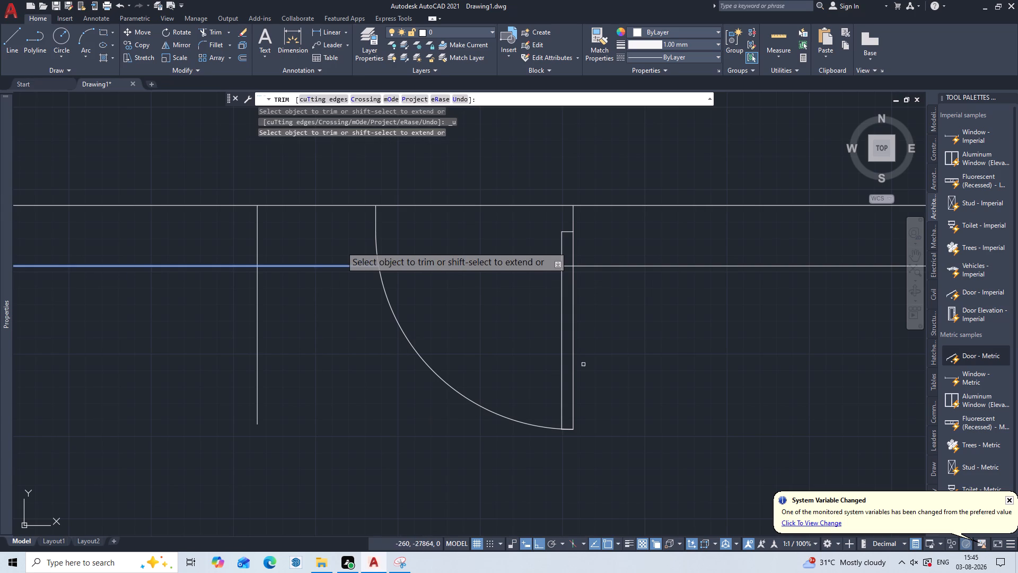
Trim the short piece of the inner wall line that crosses the door leaf's thickness.
scroll(557, 275, "up", 2)
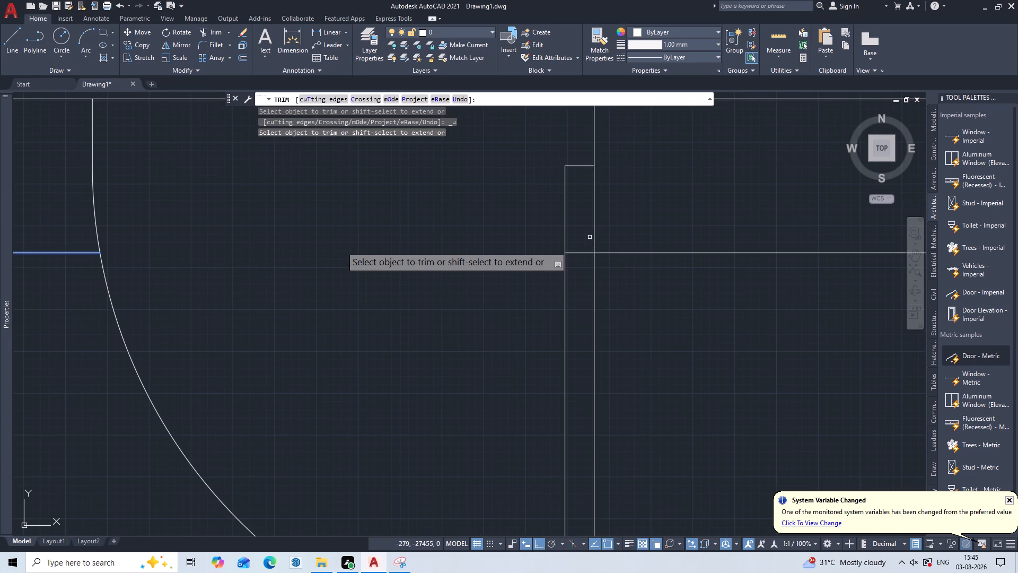
left_click(590, 237)
left_click(583, 269)
left_click(584, 241)
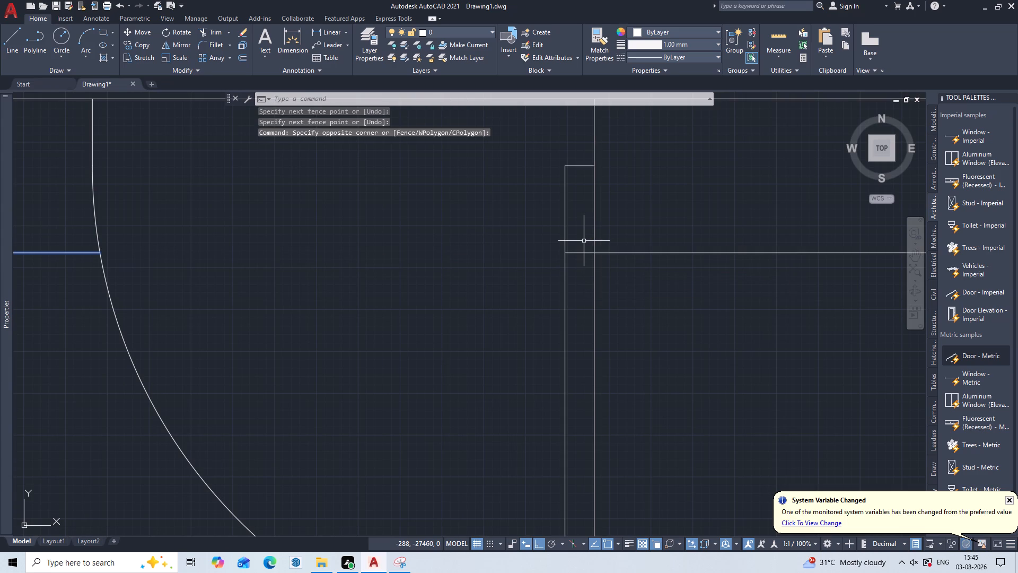
key("Return")
left_click(584, 241)
left_click(574, 277)
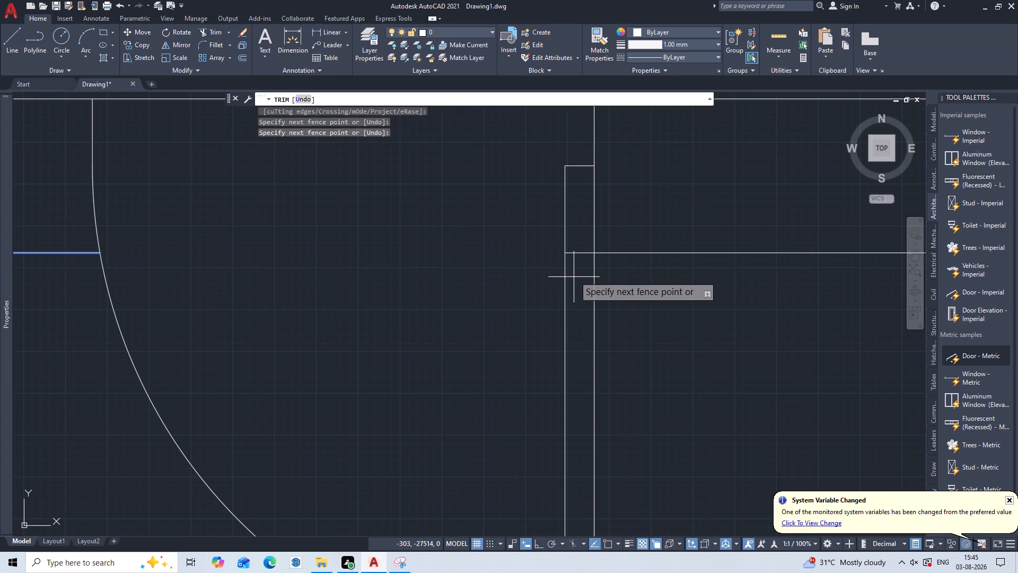
left_click(574, 246)
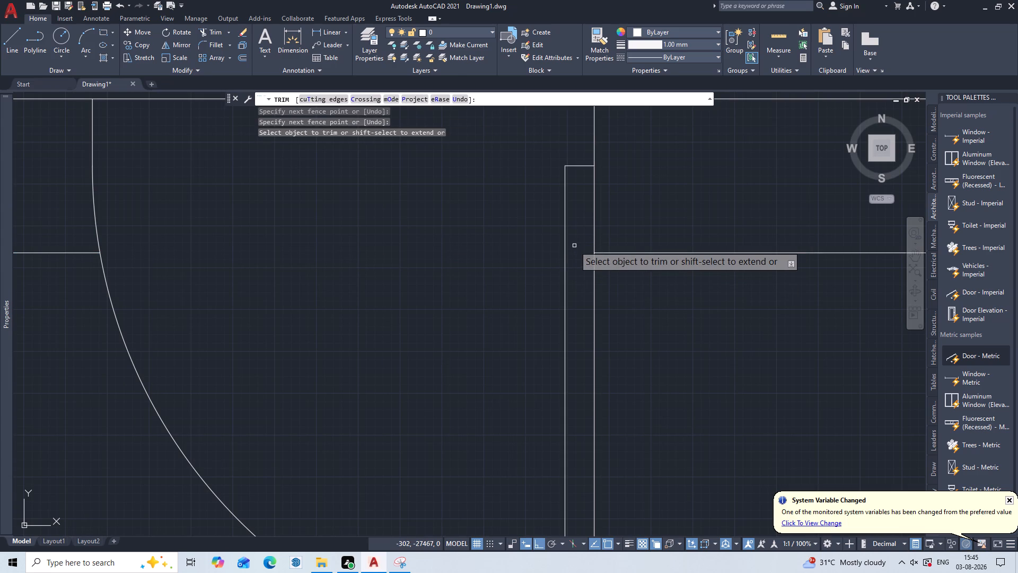
scroll(500, 291, "down", 2)
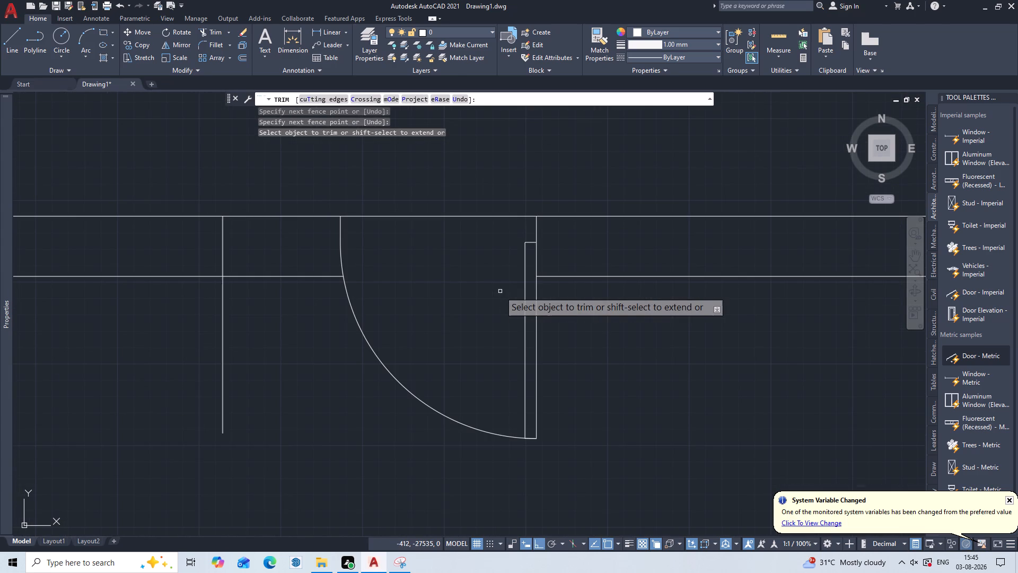
key("Escape")
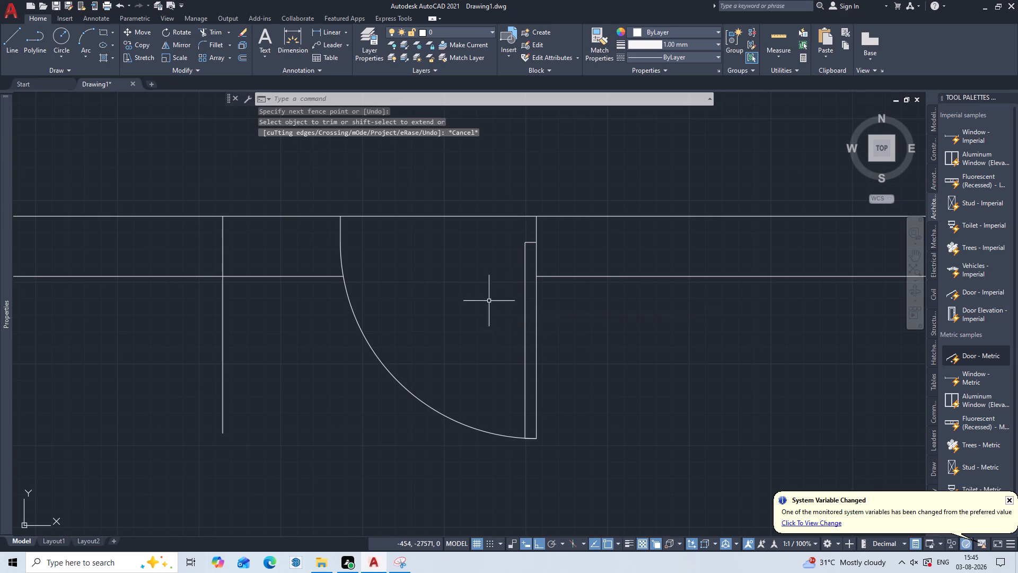
Trim the upper wall's outer and inner lines between the left opening line and the door swing.
middle_click_drag(464, 299, 599, 381)
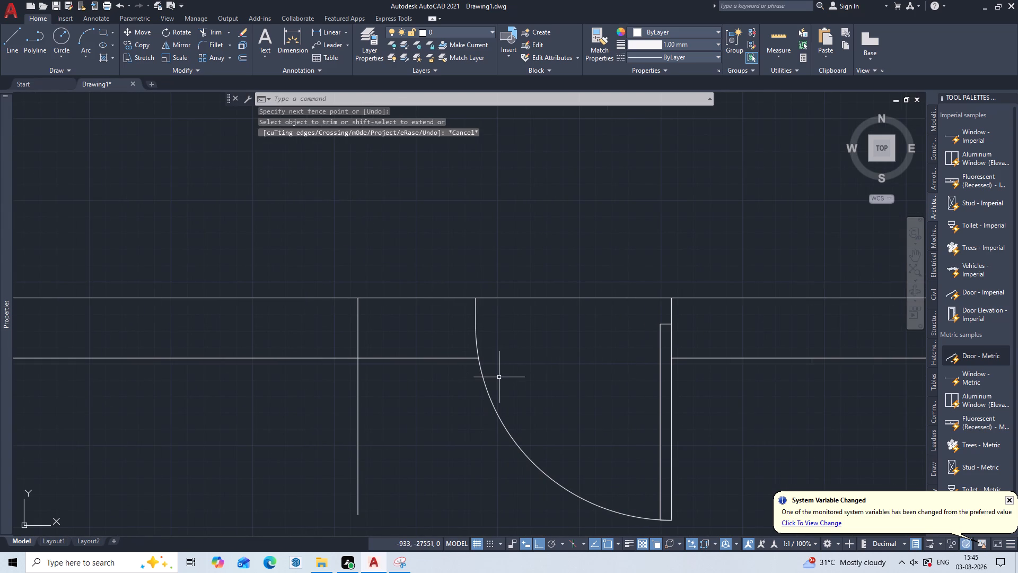
key("t")
key("r")
key("Return")
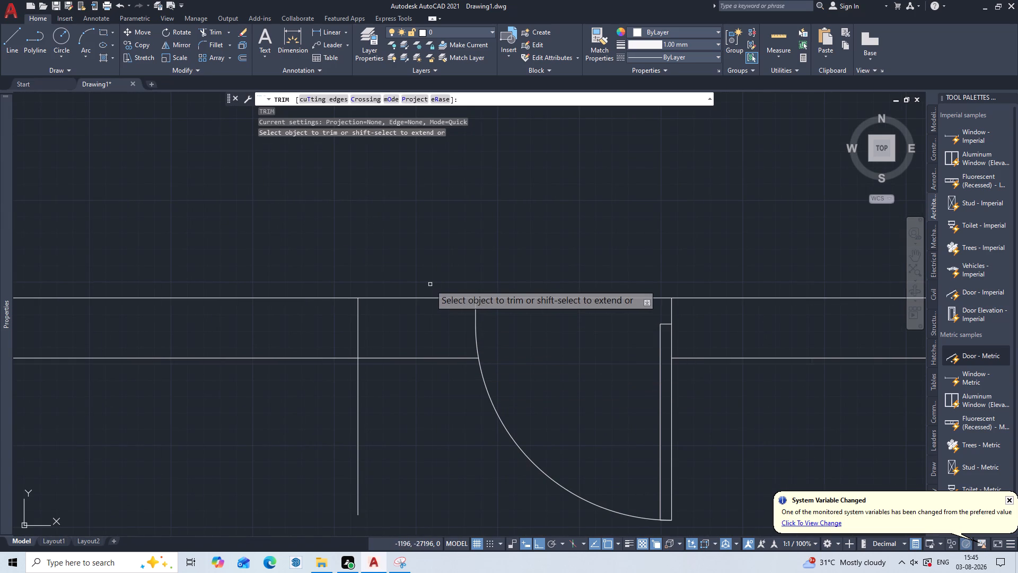
double_click(426, 284)
left_click(433, 401)
key("Escape")
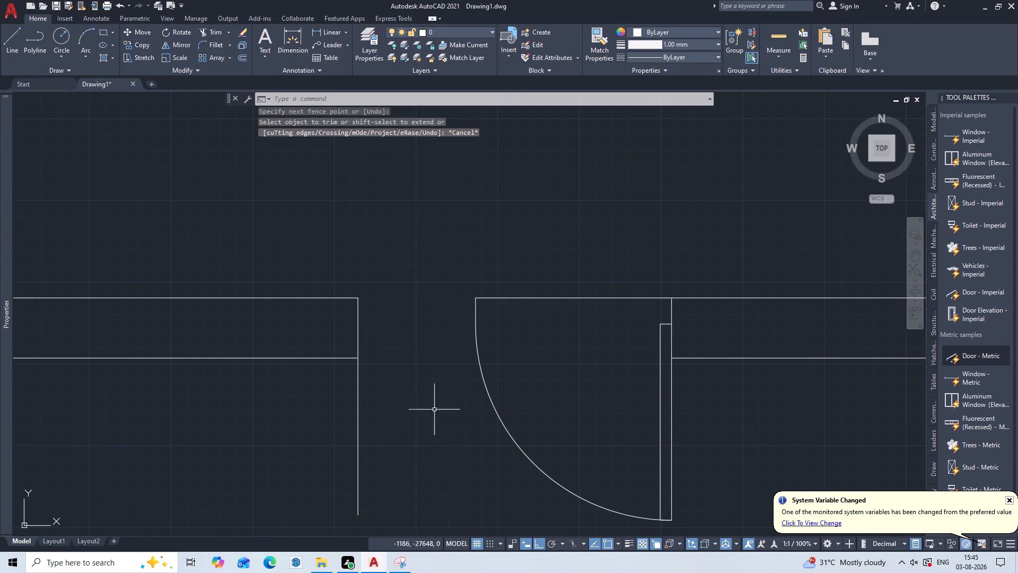
Stretch the hall's door toward the left opening line to a door size of 1000.
double_click(484, 308)
left_click(451, 358)
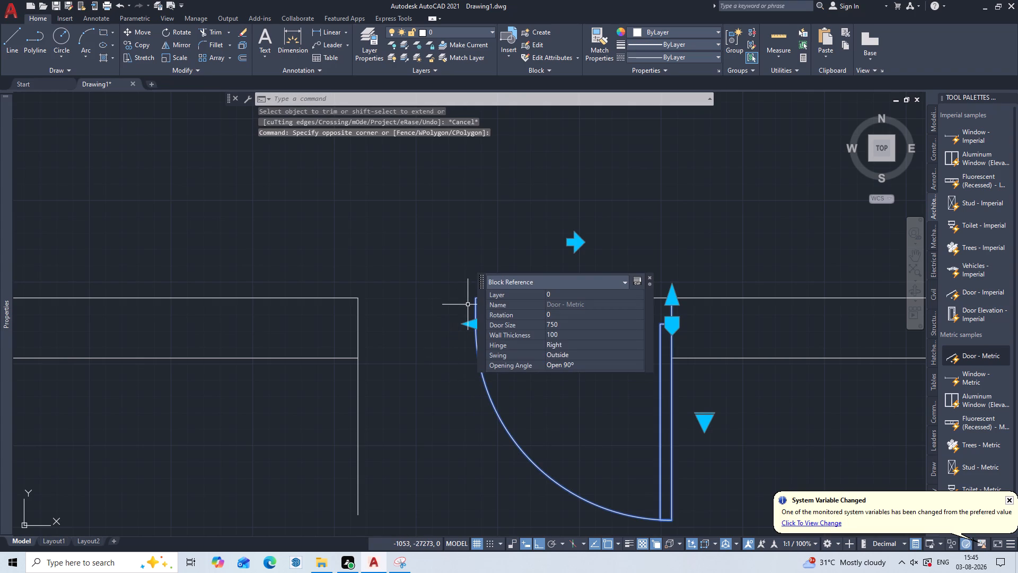
left_click(469, 325)
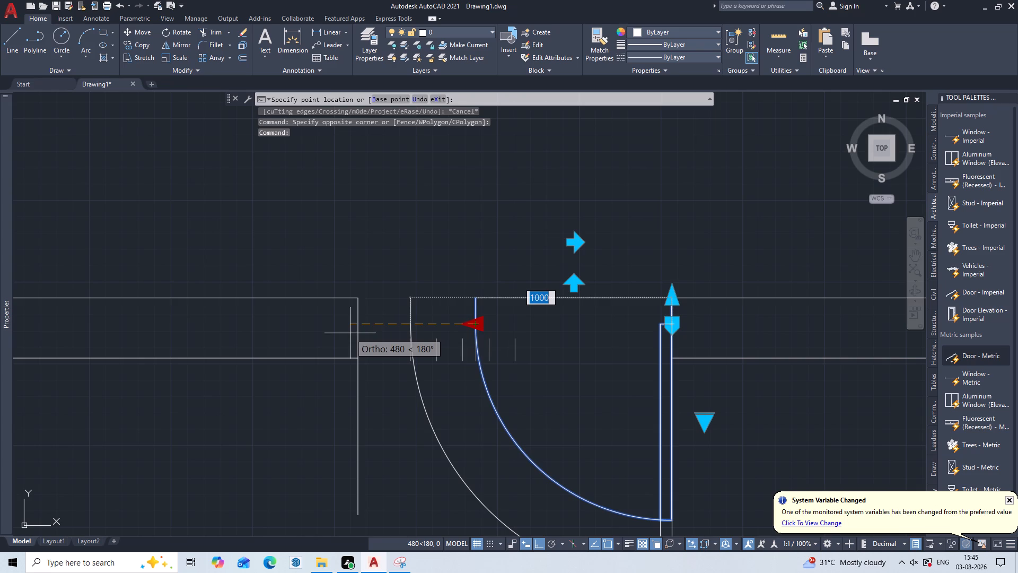
left_click(350, 333)
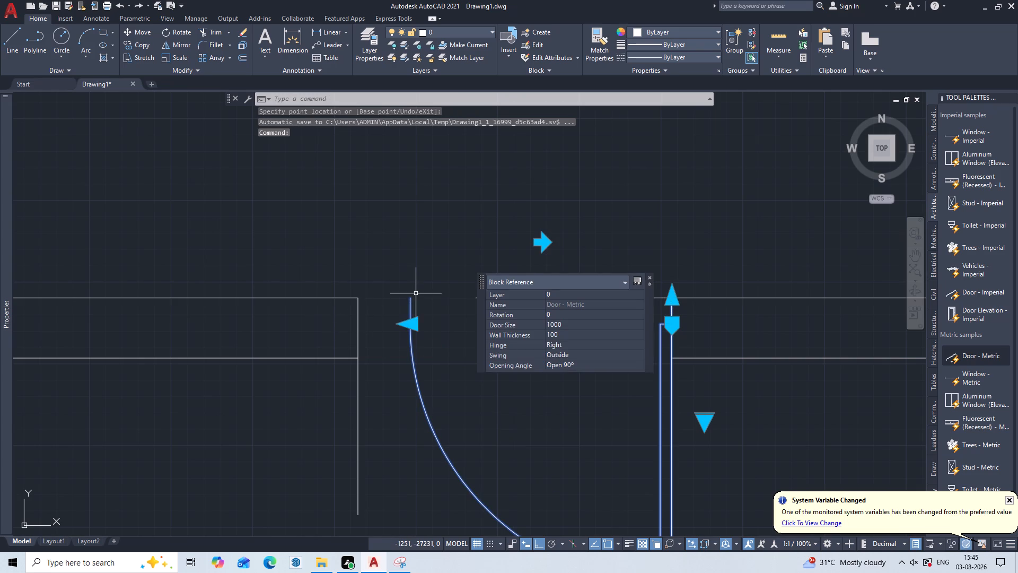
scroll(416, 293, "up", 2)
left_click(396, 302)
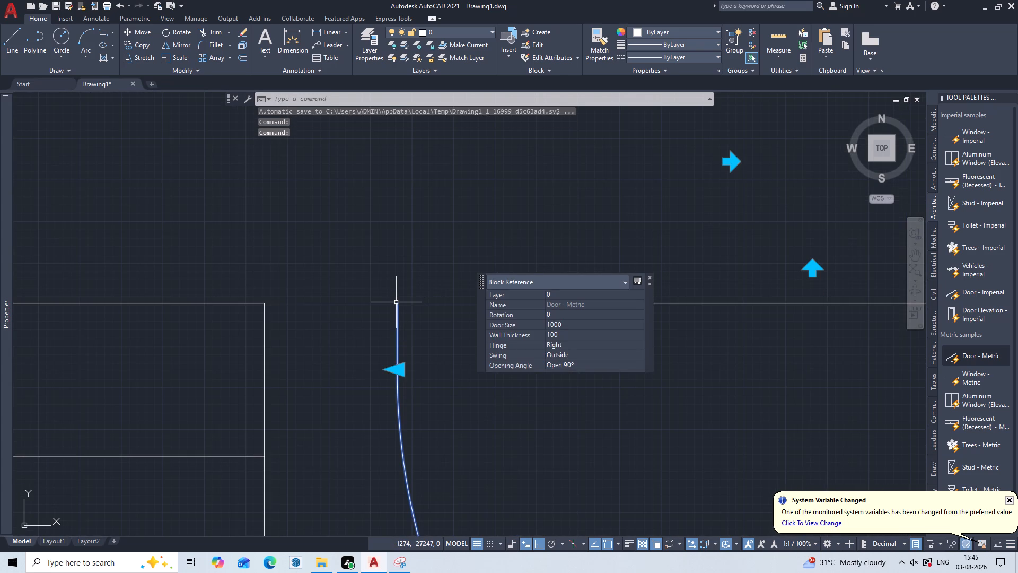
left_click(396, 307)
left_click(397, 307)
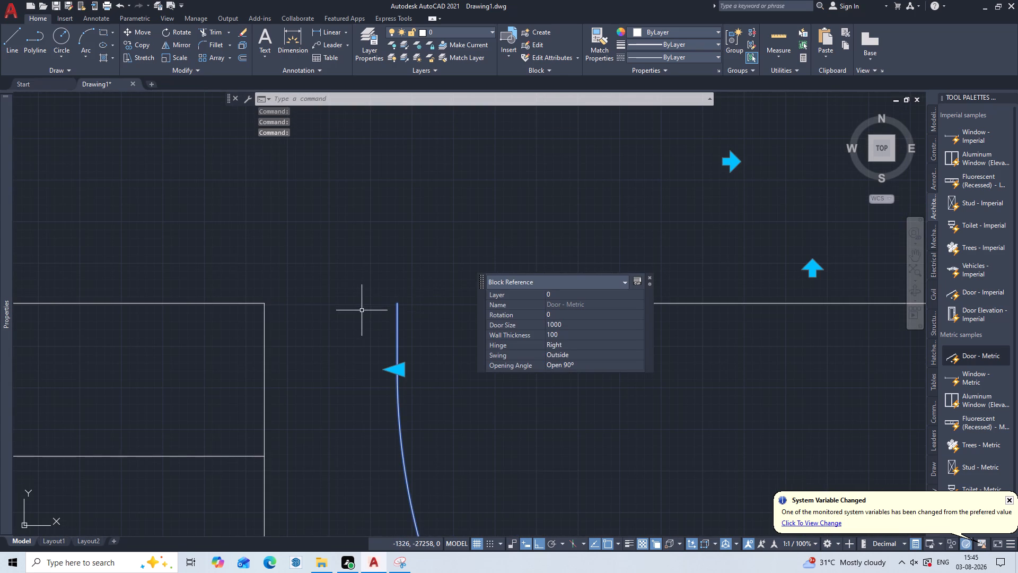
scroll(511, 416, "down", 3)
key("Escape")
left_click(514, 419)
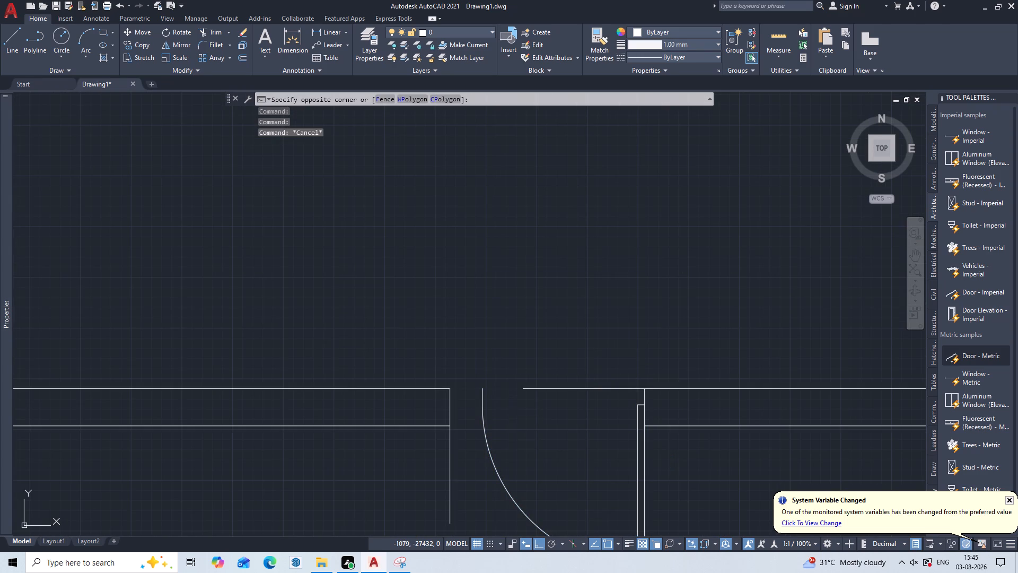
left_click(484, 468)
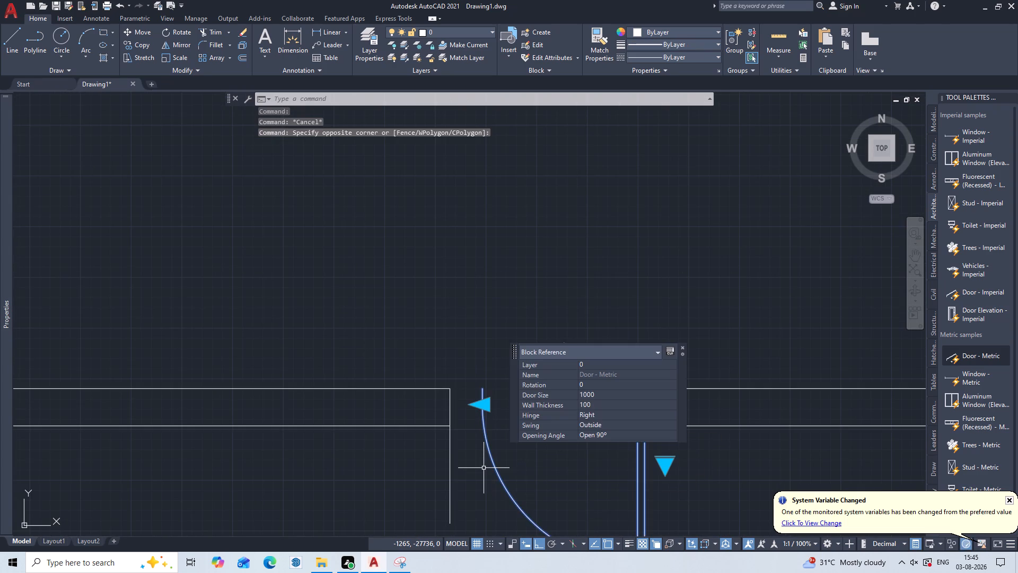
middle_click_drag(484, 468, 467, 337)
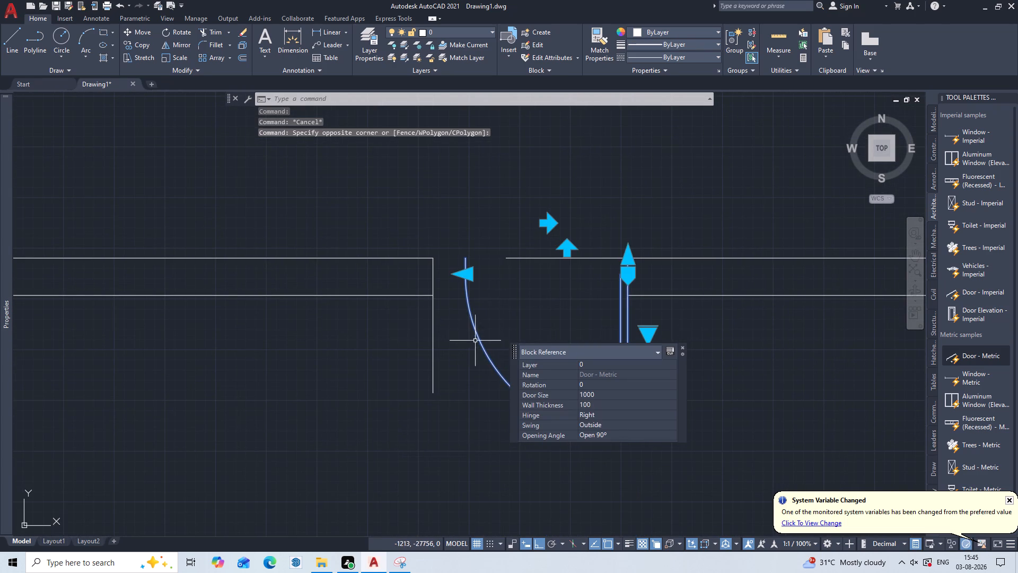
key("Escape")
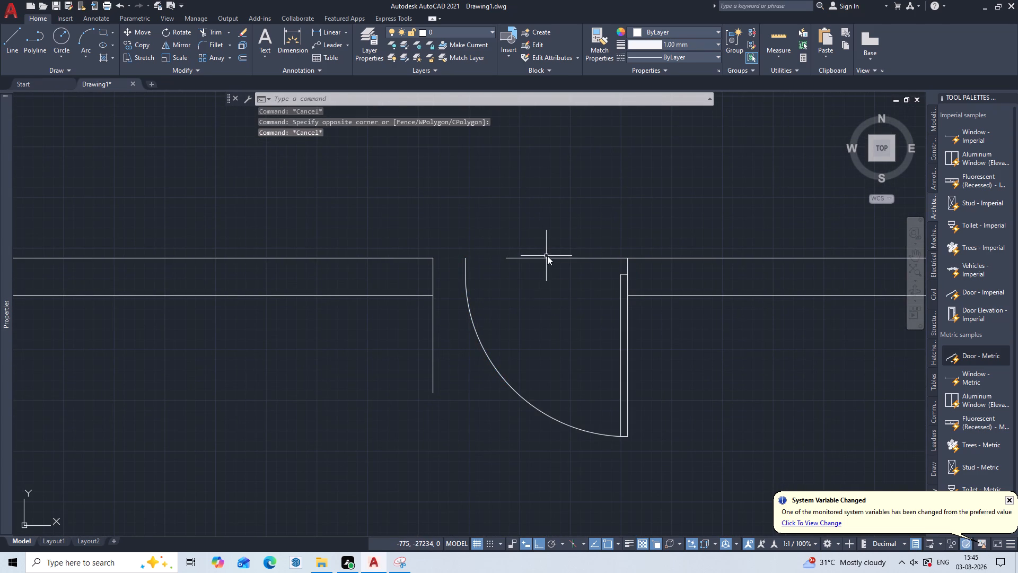
Trim the leftover piece of the upper wall's outer line that crosses the hall's door opening.
key("t")
key("r")
key("Return")
left_click_drag(577, 216, 567, 238)
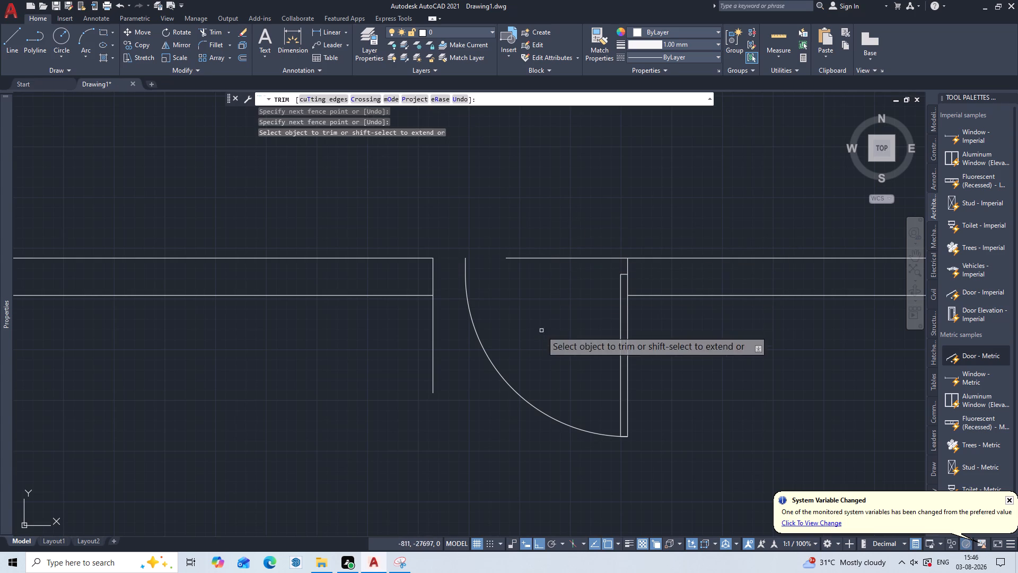
left_click(555, 280)
left_click(574, 249)
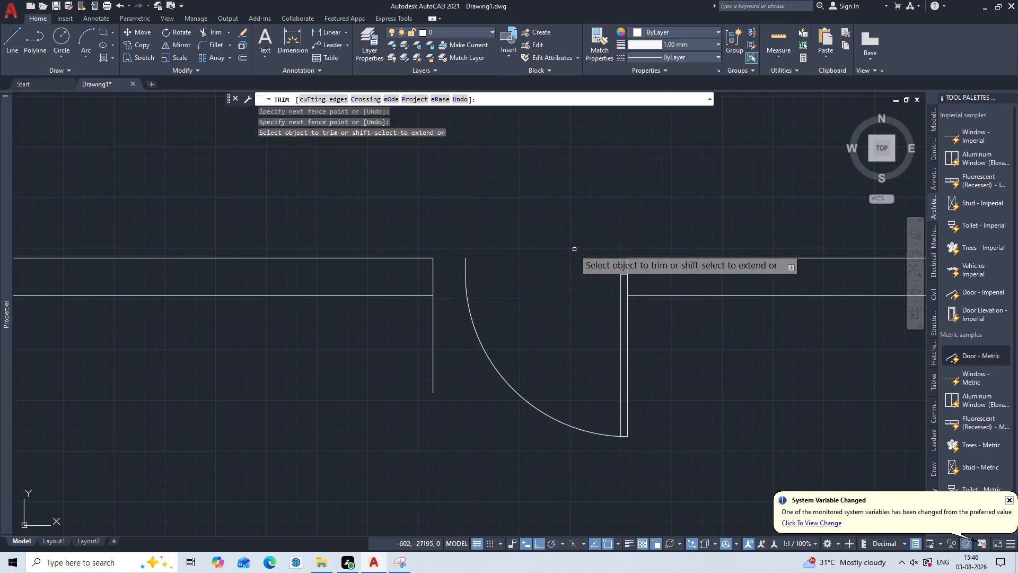
key("Escape")
key("Escape")
key("Escape")
key("Escape")
key("Escape")
key("Escape")
key("Escape")
Scale the hall's door from its hinge-side outer wall corner, using its current width as reference and a new length of 1200.
type("SC")
key("Return")
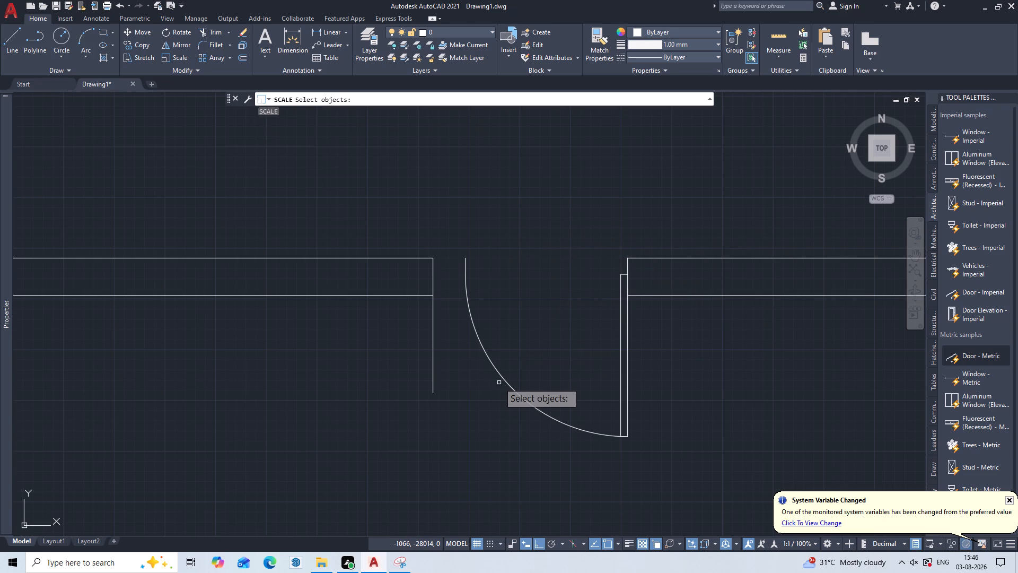
left_click(505, 379)
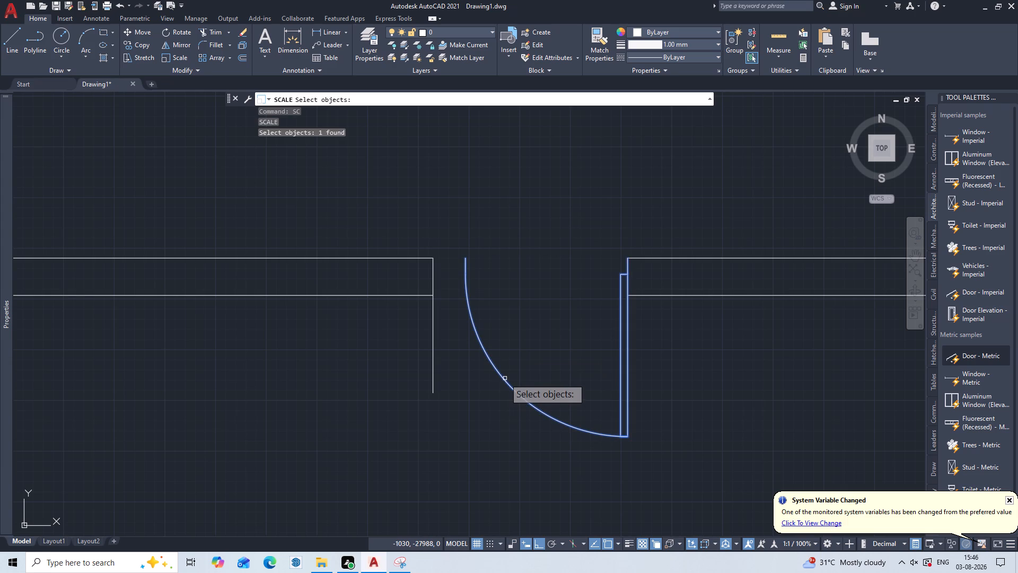
key("Return")
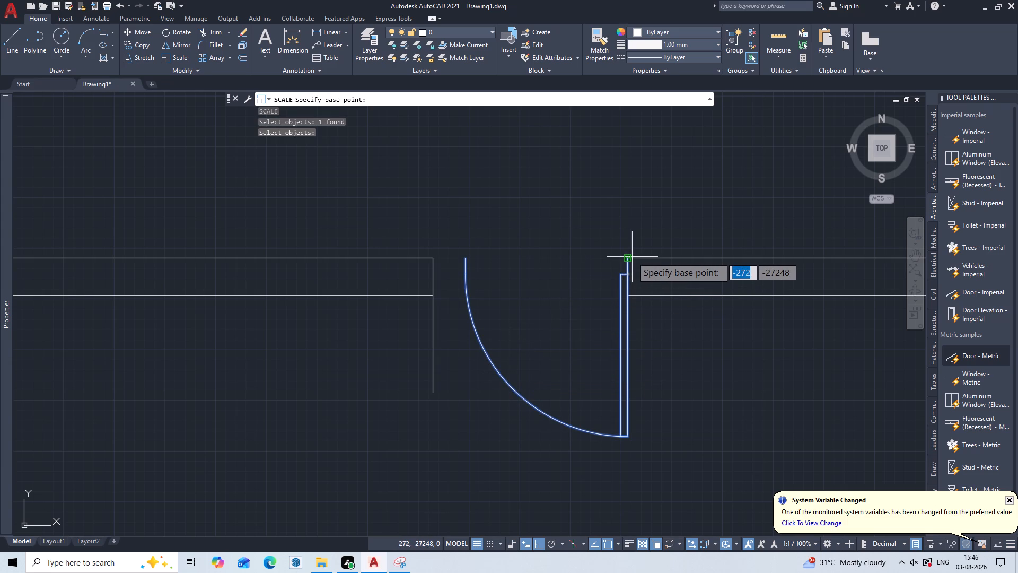
left_click(628, 258)
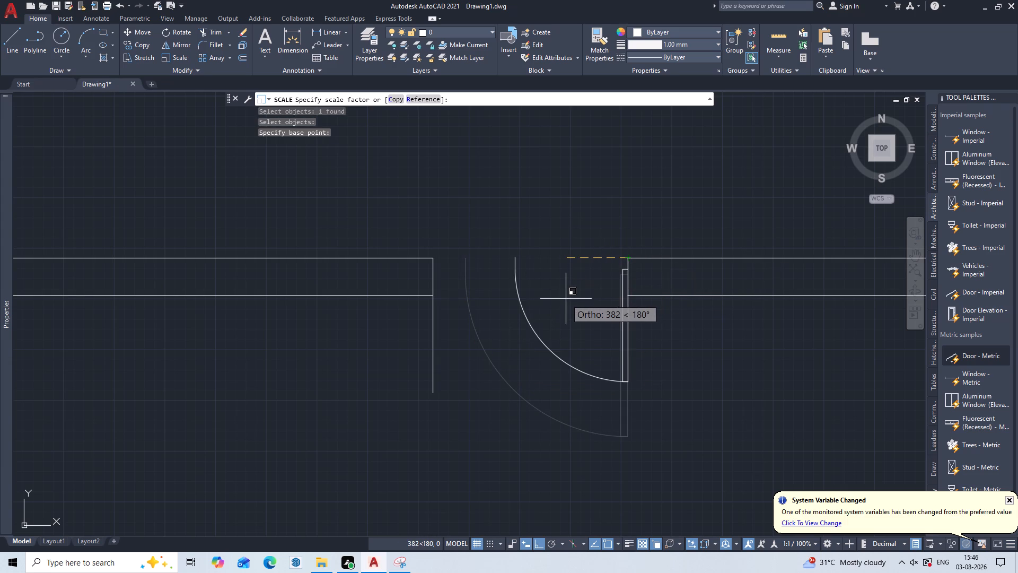
key("r")
key("Return")
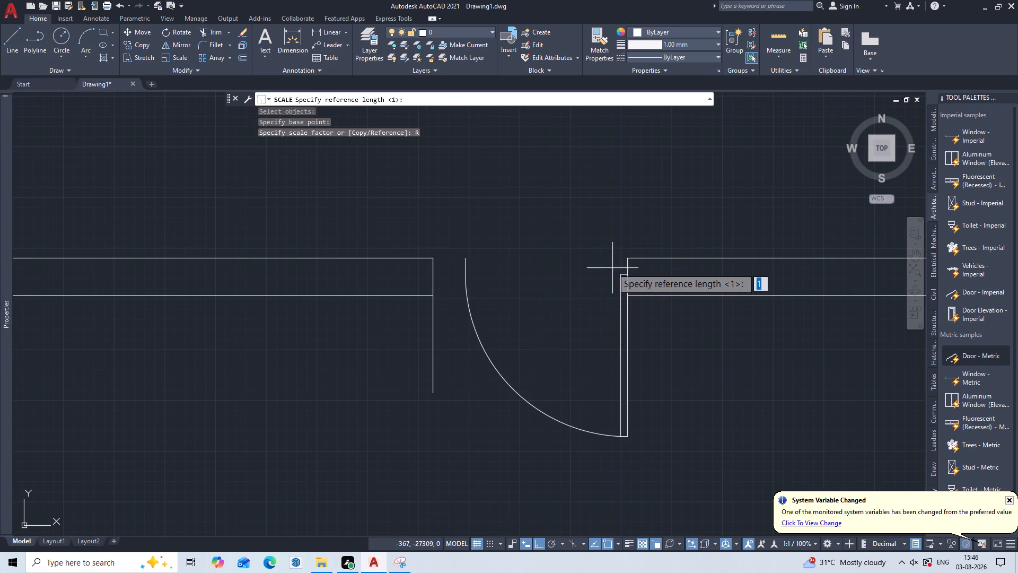
left_click(629, 254)
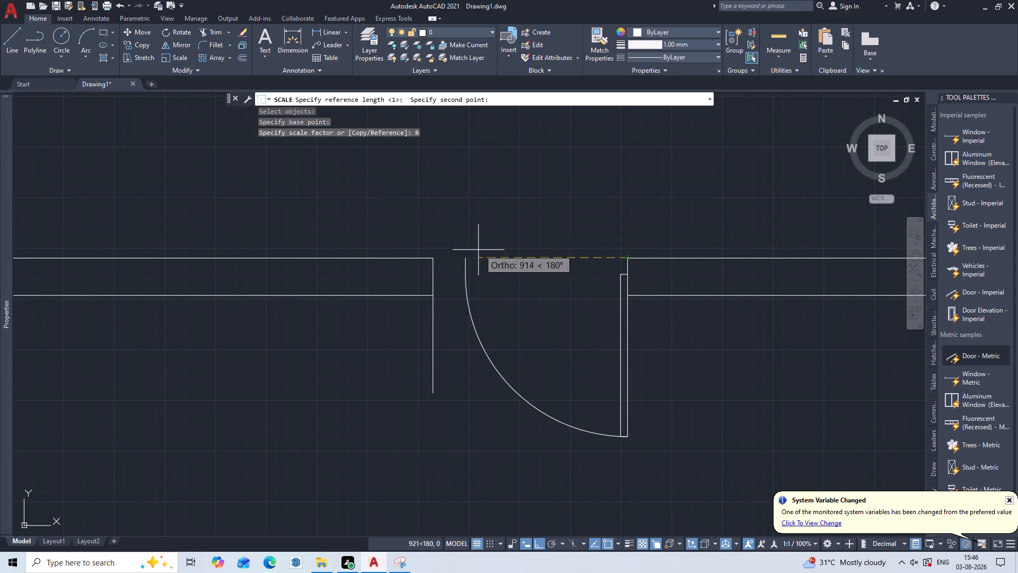
left_click(470, 258)
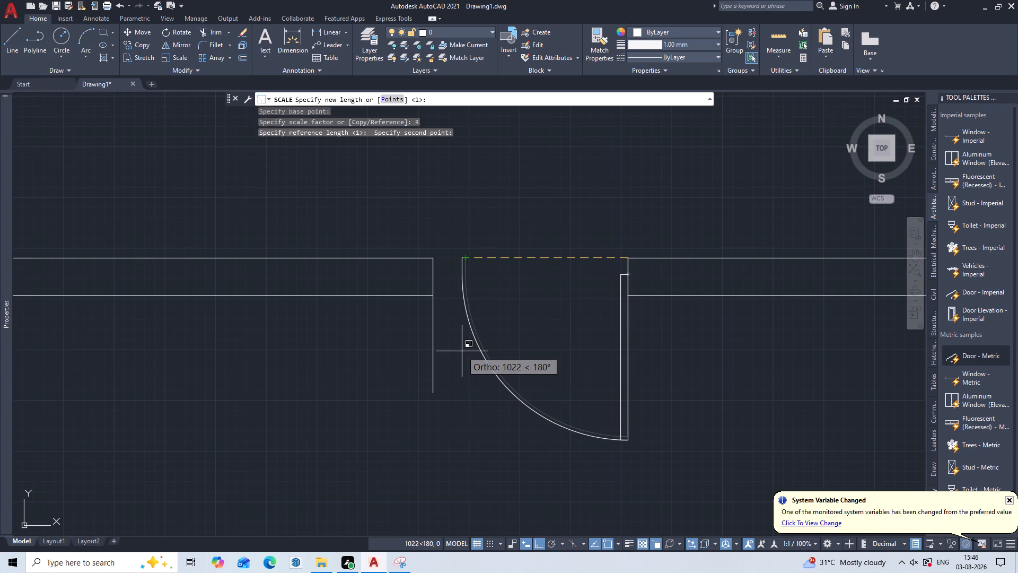
key("1")
type("200")
key("Return")
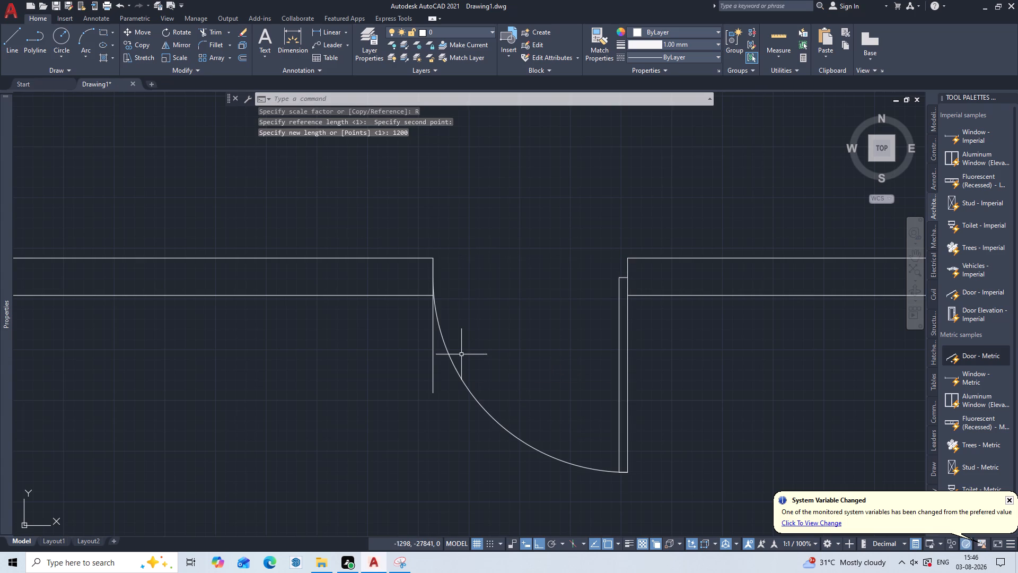
key("Escape")
Trim the part of the left opening line that extends below the upper wall's inner line.
type("TR")
key("Return")
left_click(434, 388)
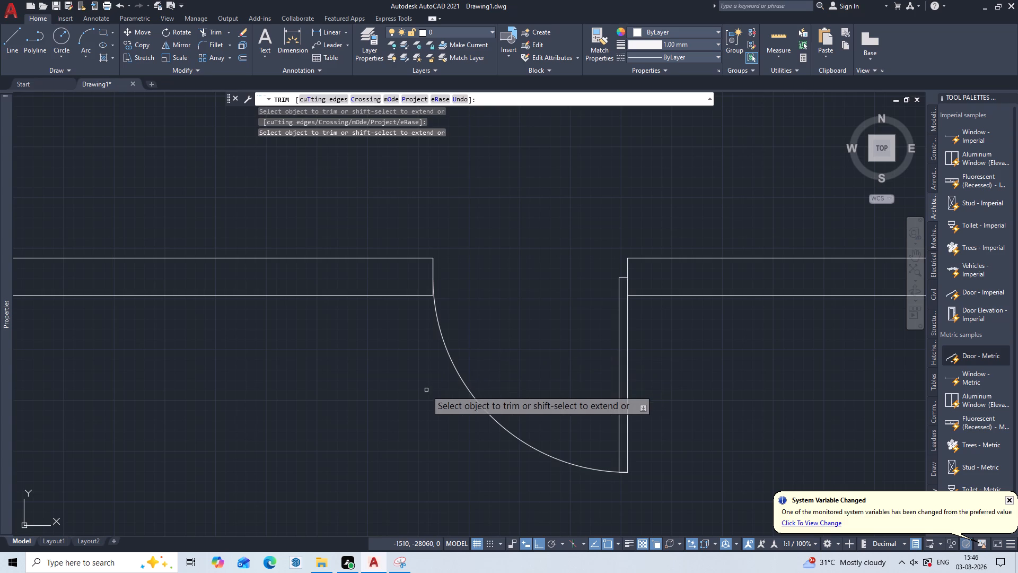
scroll(399, 344, "up", 2)
middle_click_drag(441, 304, 436, 411)
scroll(456, 352, "up", 3)
middle_click_drag(501, 311, 460, 439)
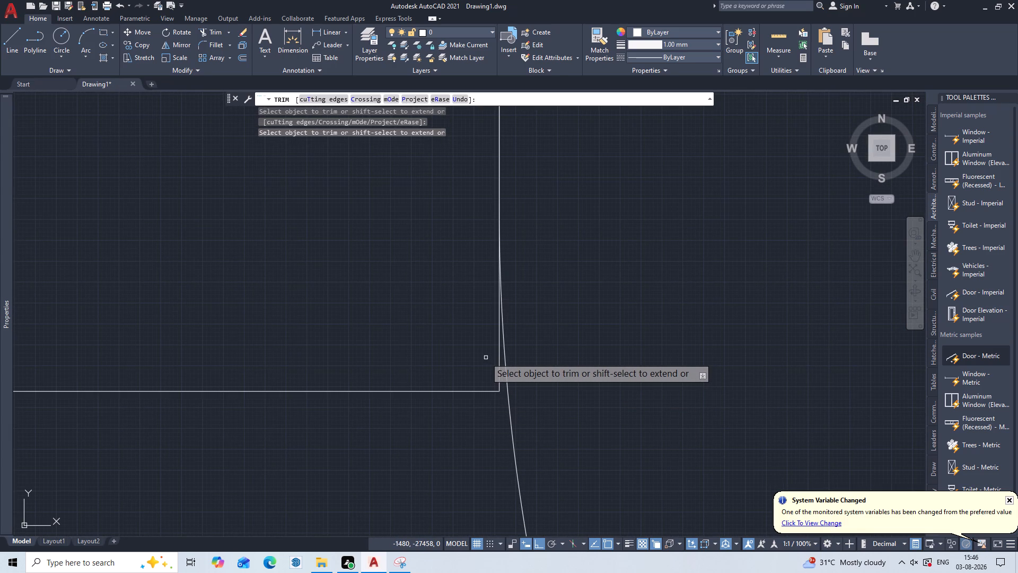
scroll(458, 412, "down", 2)
key("Escape")
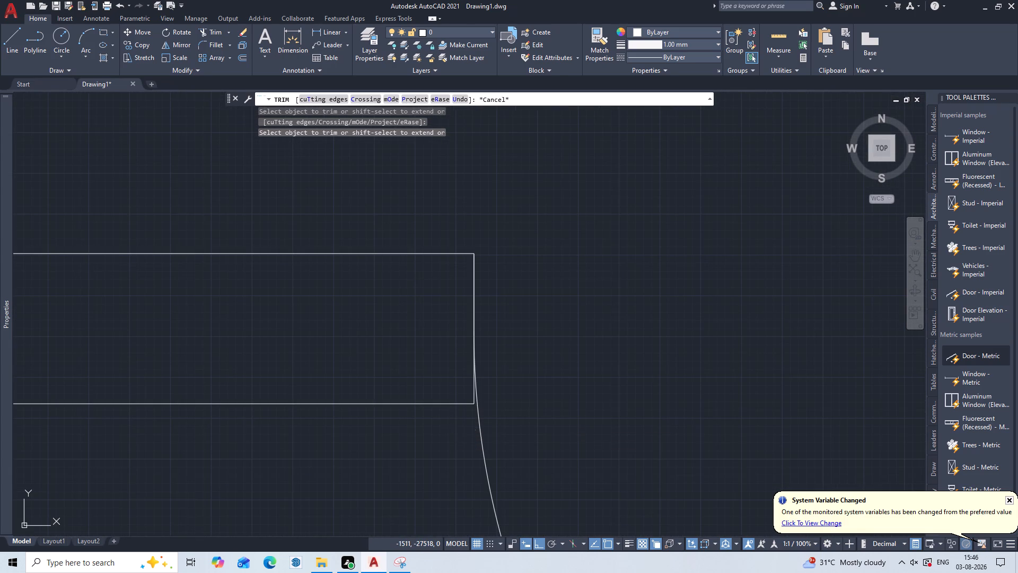
Move the loose green column beside the hall's right wall so its upper-right corner meets the door opening's left outer corner.
scroll(450, 430, "down", 1)
middle_click_drag(450, 430, 510, 421)
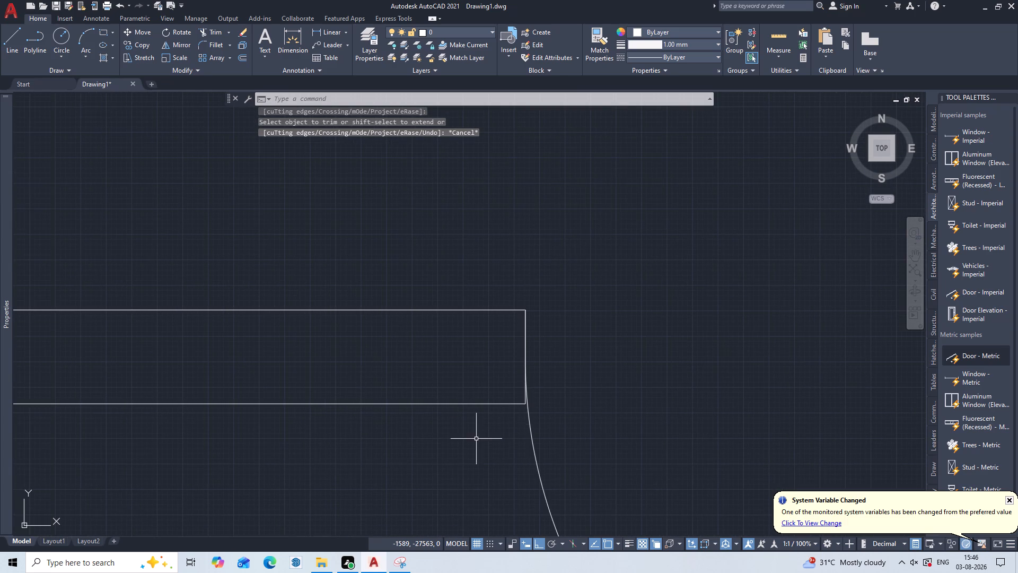
scroll(476, 439, "down", 2)
middle_click_drag(425, 441, 515, 404)
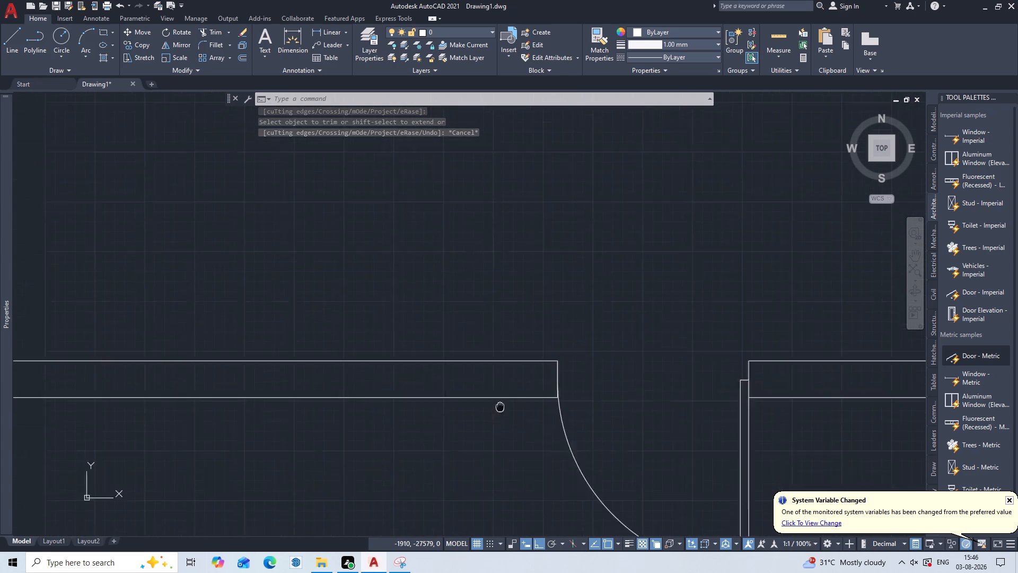
middle_click_drag(515, 404, 661, 360)
scroll(464, 383, "down", 2)
middle_click(400, 408)
scroll(402, 398, "down", 4)
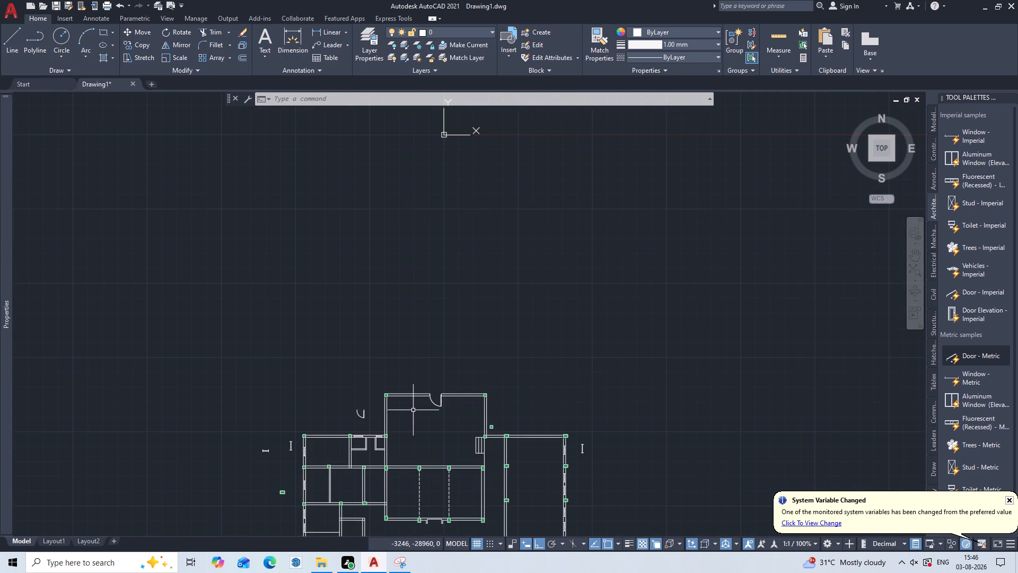
scroll(466, 423, "up", 2)
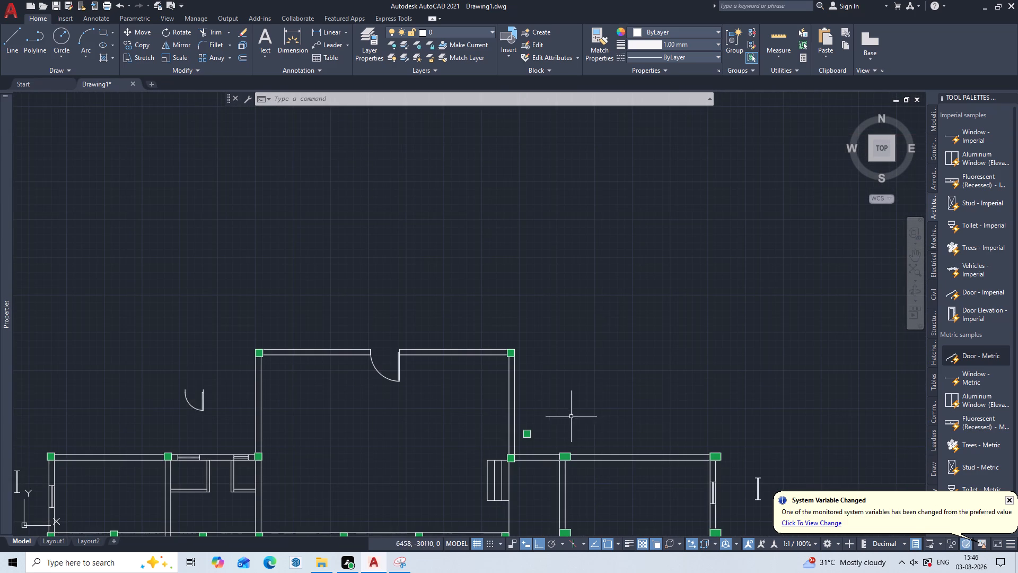
scroll(551, 428, "up", 3)
key("m")
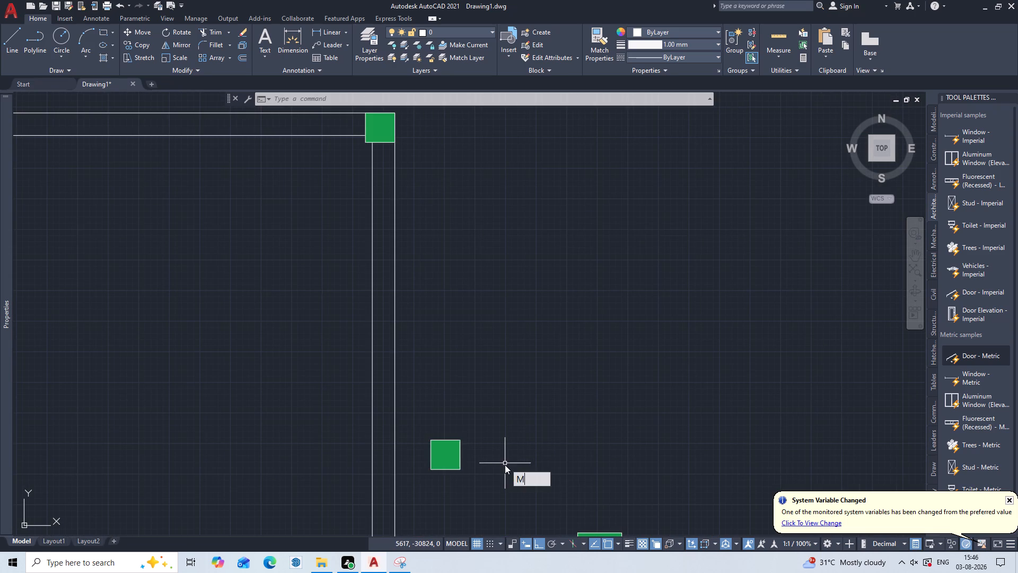
key("Return")
left_click(448, 463)
key("Return")
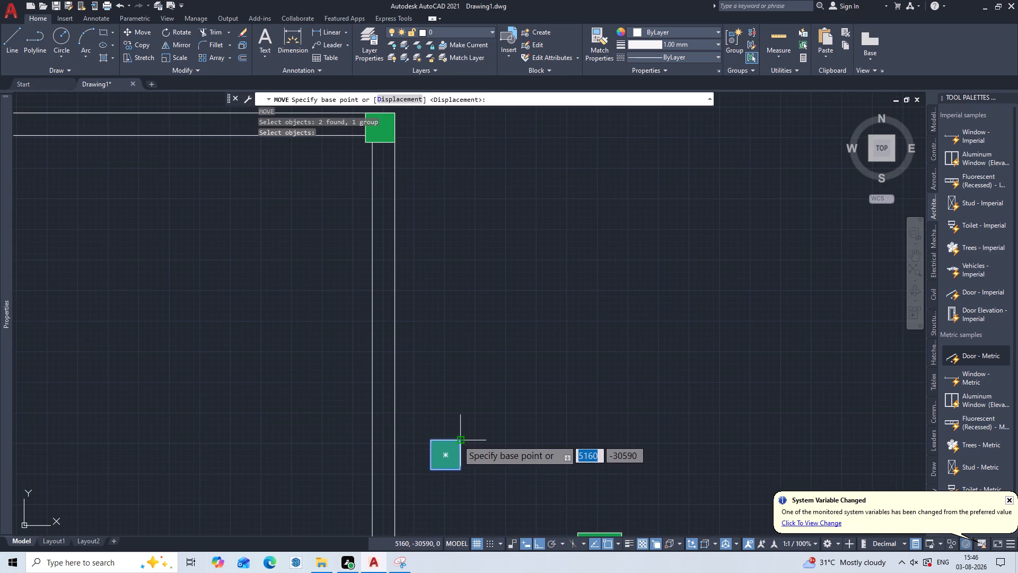
left_click(457, 439)
scroll(186, 378, "down", 2)
middle_click_drag(186, 378, 478, 342)
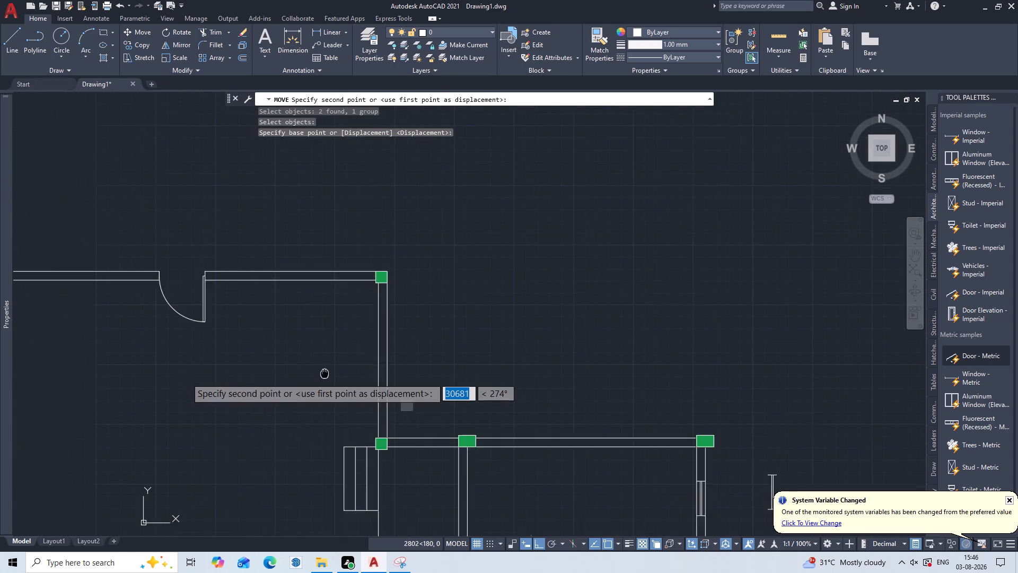
middle_click_drag(478, 342, 618, 327)
scroll(464, 305, "up", 2)
middle_click_drag(461, 291, 450, 550)
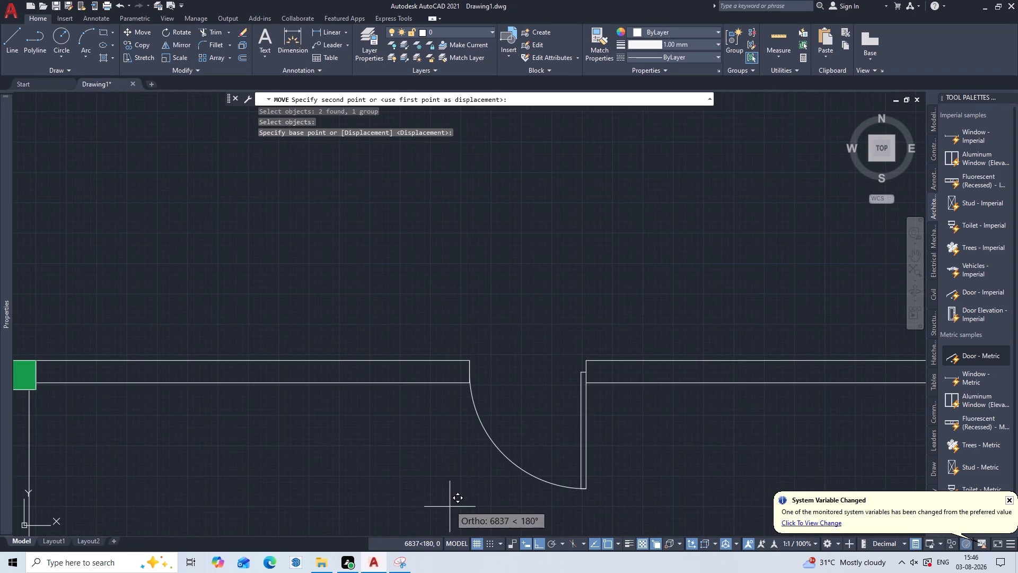
scroll(466, 367, "up", 3)
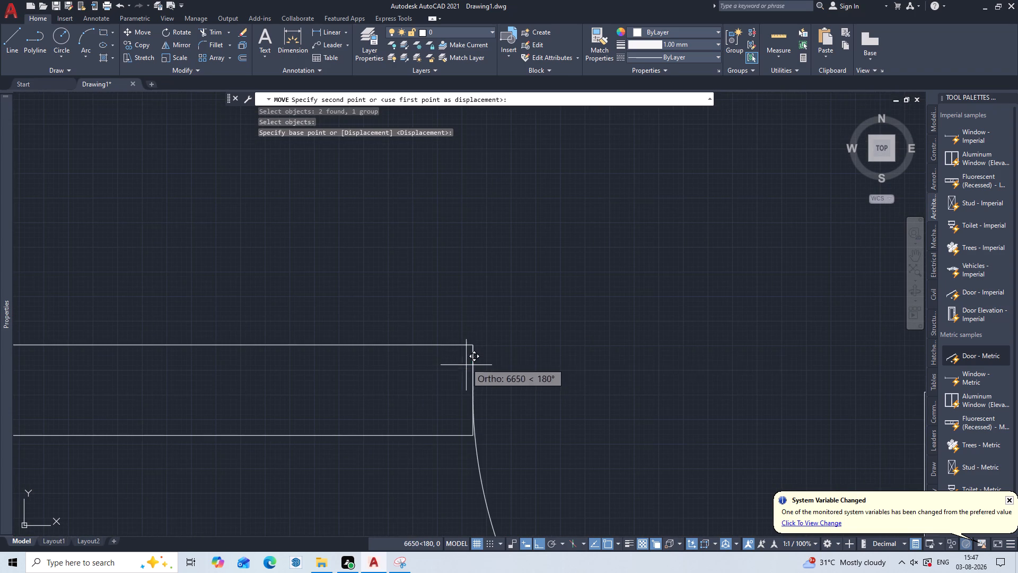
left_click(468, 347)
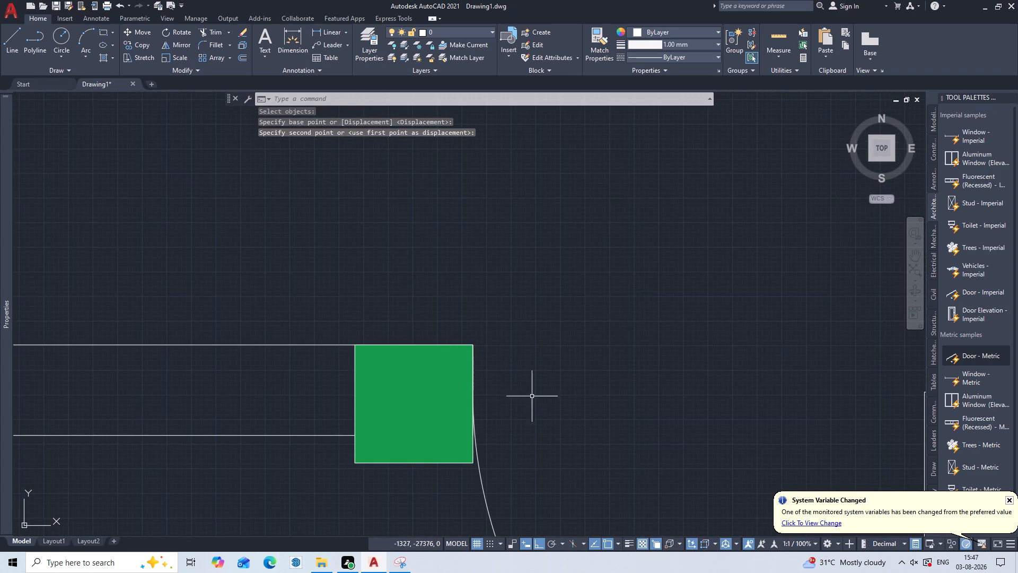
key("Escape")
Copy that column to the opening's other side, with Ortho off, placing its upper-left corner on the opening's right outer corner.
key("c")
key("o")
key("p")
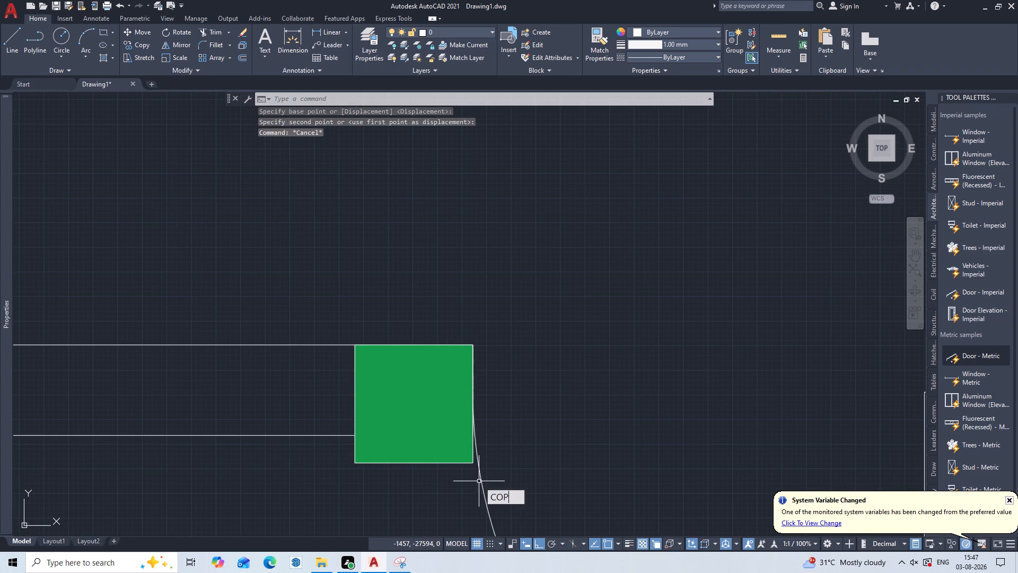
key("Return")
left_click(446, 418)
key("Return")
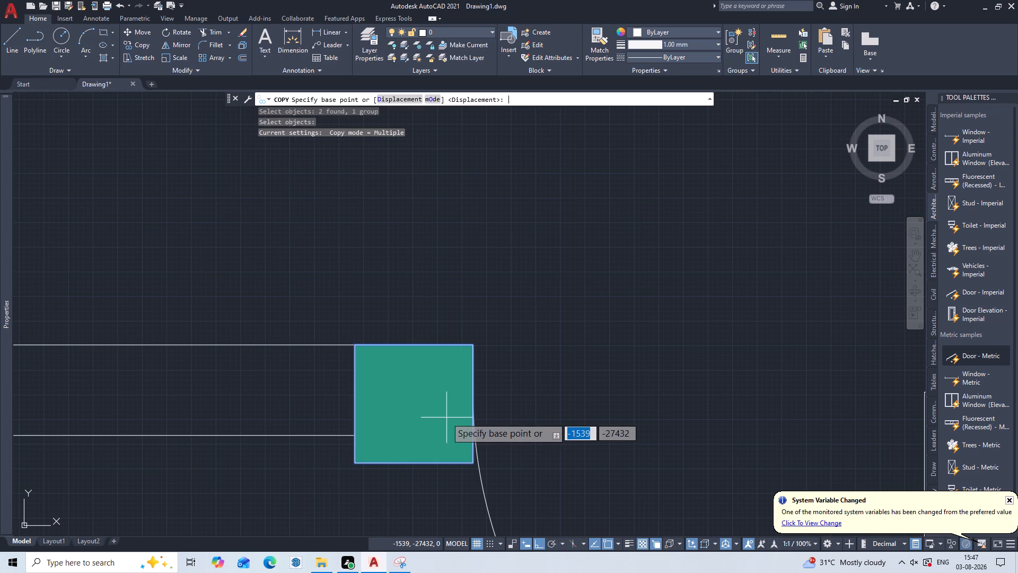
left_click(355, 343)
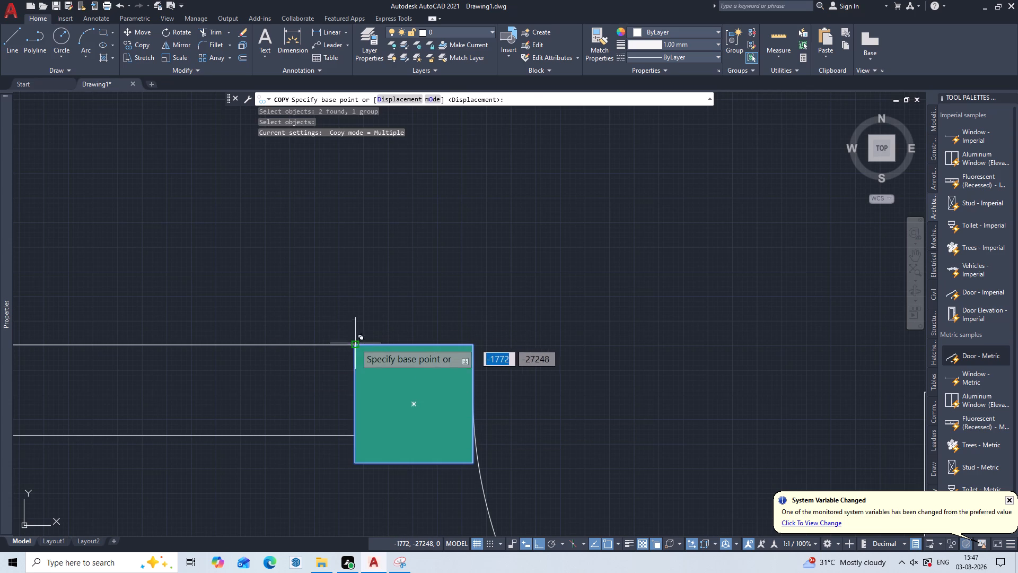
scroll(615, 361, "down", 3)
middle_click_drag(615, 361, 244, 374)
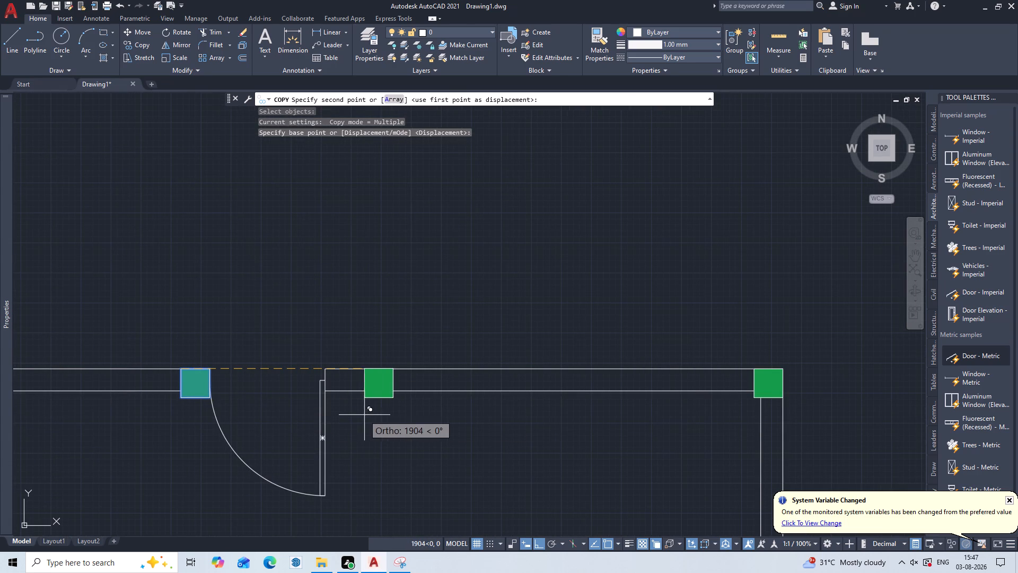
scroll(347, 395, "up", 2)
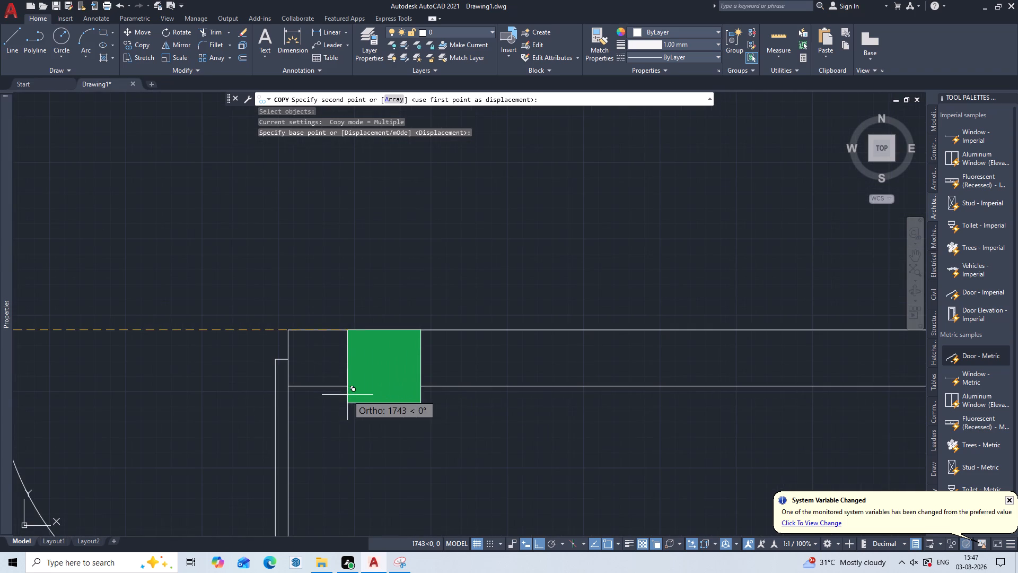
middle_click_drag(347, 395, 453, 466)
scroll(436, 464, "up", 2)
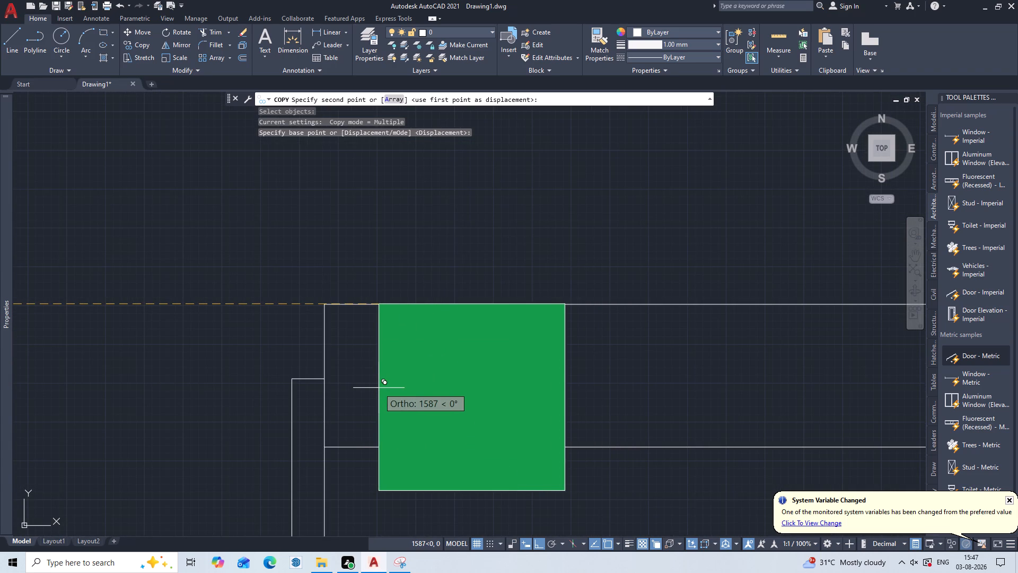
key("F8")
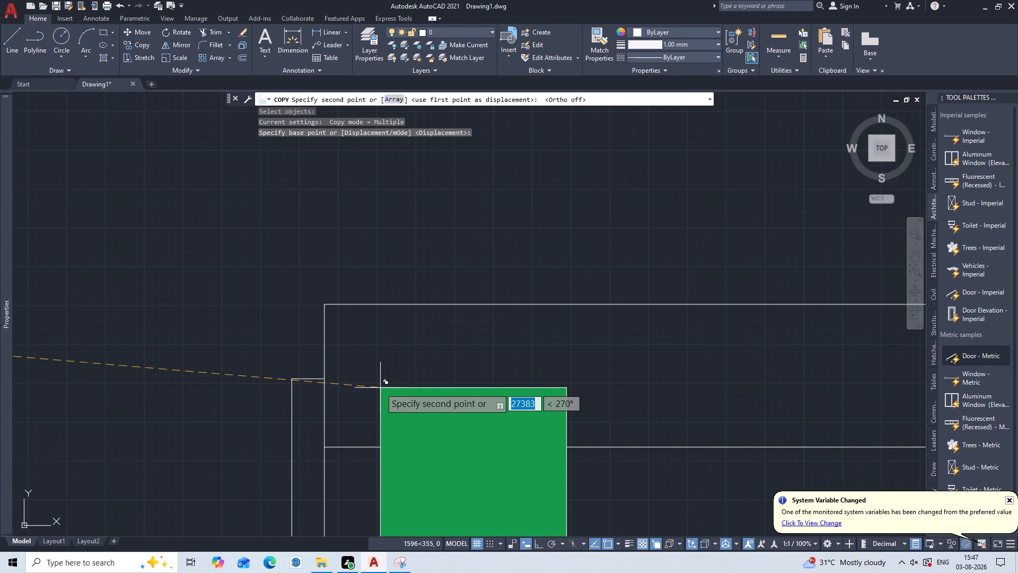
left_click(327, 305)
key("Escape")
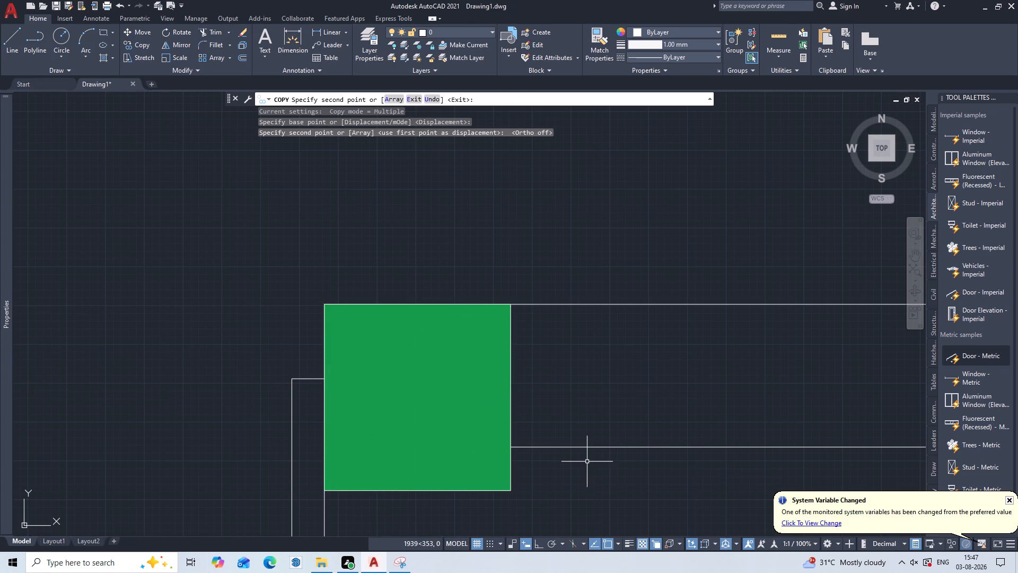
End the column copy and look over the whole floor plan for walls that still need doors.
scroll(561, 340, "down", 2)
scroll(559, 398, "down", 1)
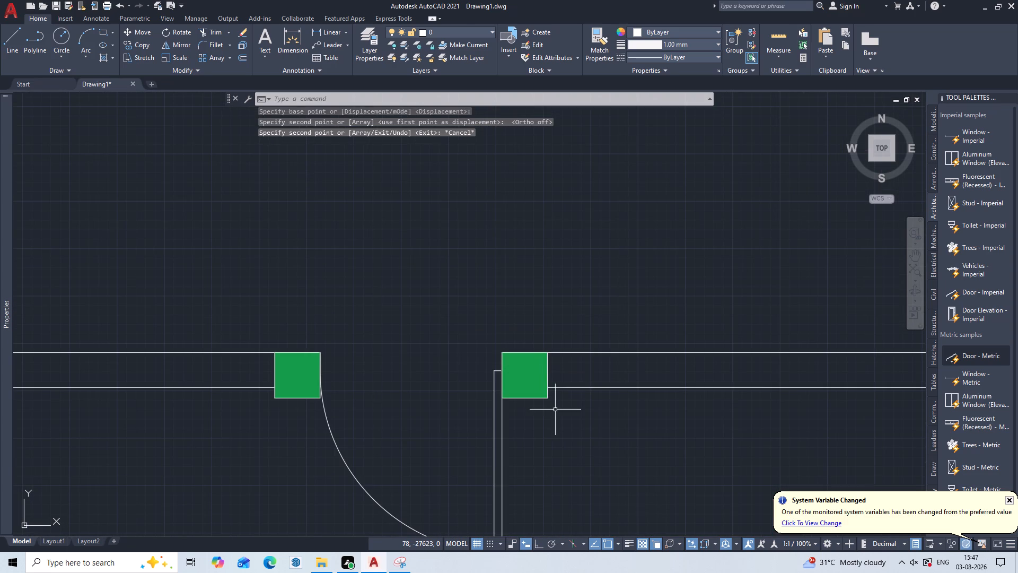
scroll(555, 410, "down", 1)
middle_click_drag(556, 424, 529, 316)
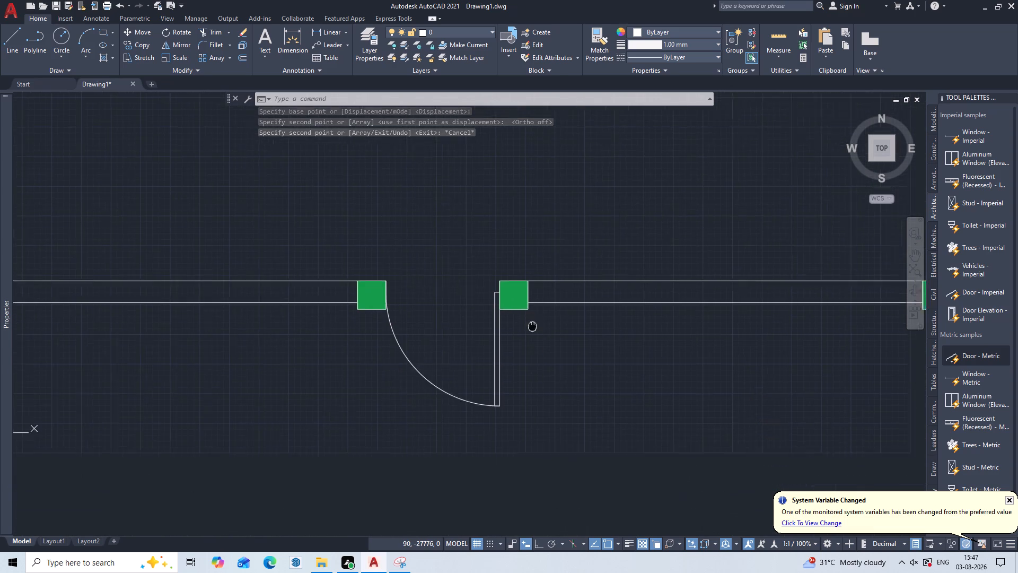
middle_click_drag(529, 316, 524, 313)
scroll(536, 337, "down", 2)
middle_click_drag(545, 393, 519, 336)
scroll(518, 318, "down", 1)
middle_click_drag(534, 394, 522, 287)
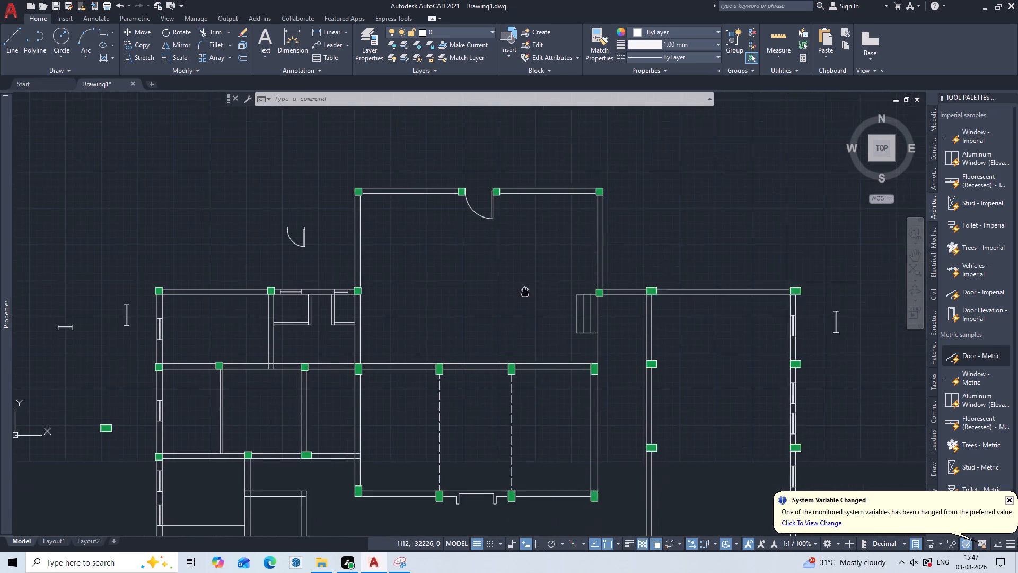
scroll(516, 261, "down", 2)
scroll(514, 288, "up", 2)
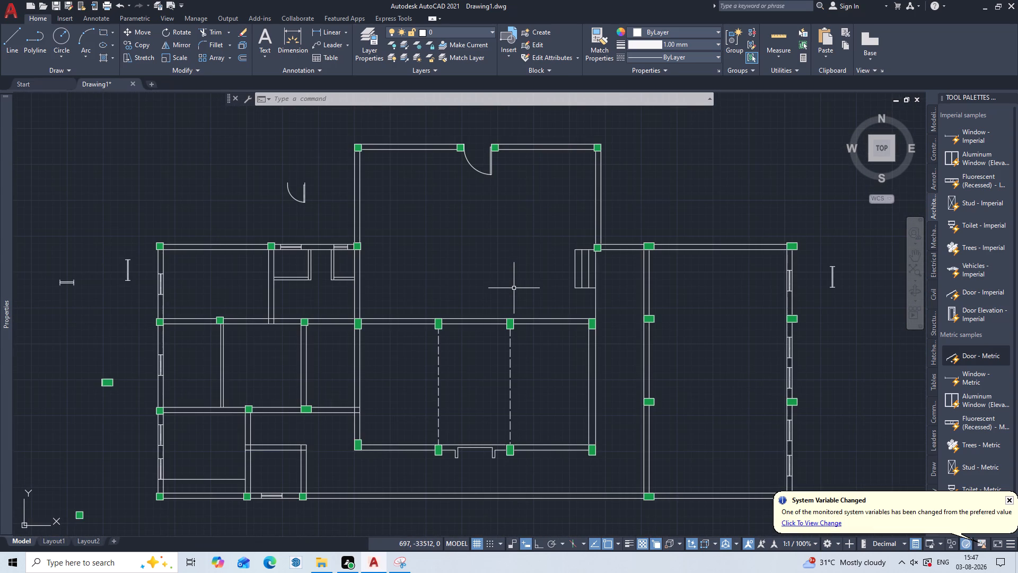
middle_click_drag(366, 348, 533, 266)
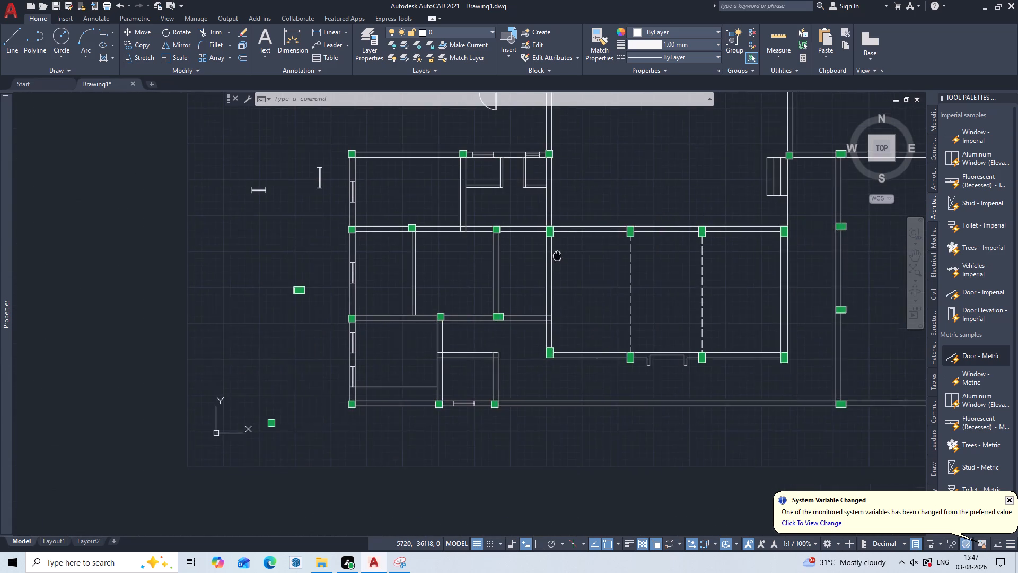
middle_click_drag(533, 266, 457, 309)
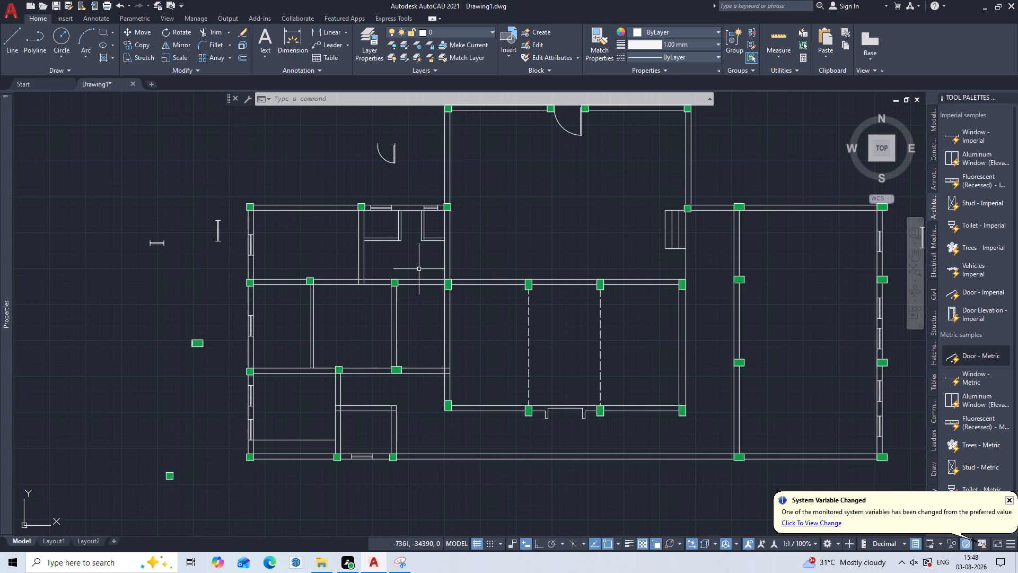
Flip the swing of the loose metric door above the upper-left rooms to Inside.
middle_click_drag(418, 264, 475, 326)
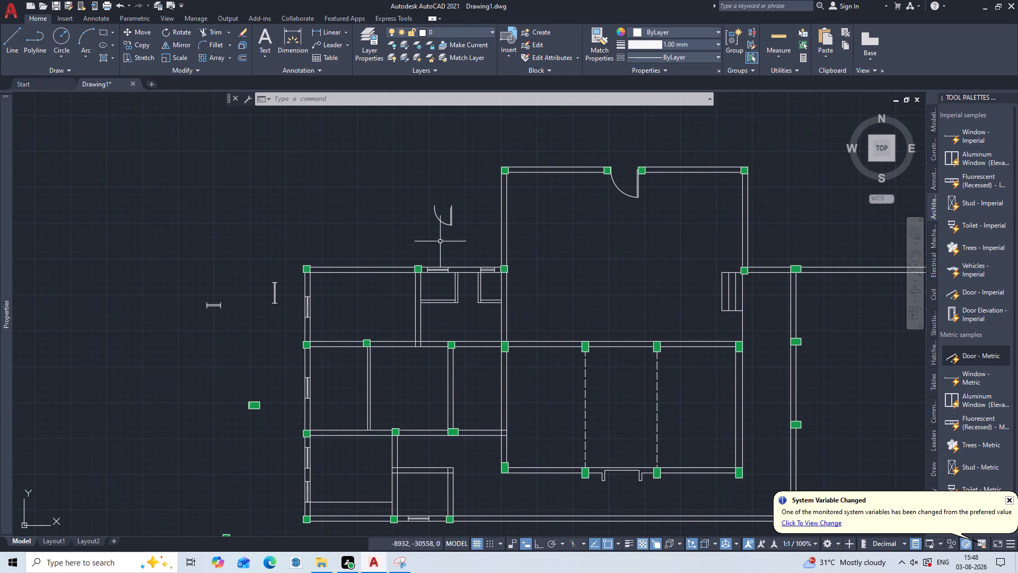
scroll(448, 220, "up", 2)
double_click(454, 213)
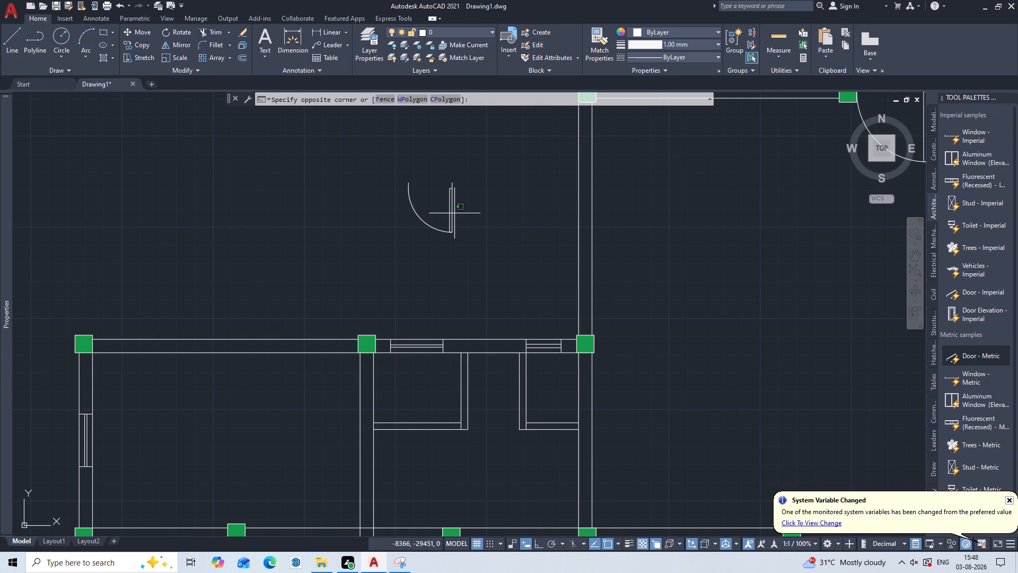
left_click(454, 213)
left_click(450, 214)
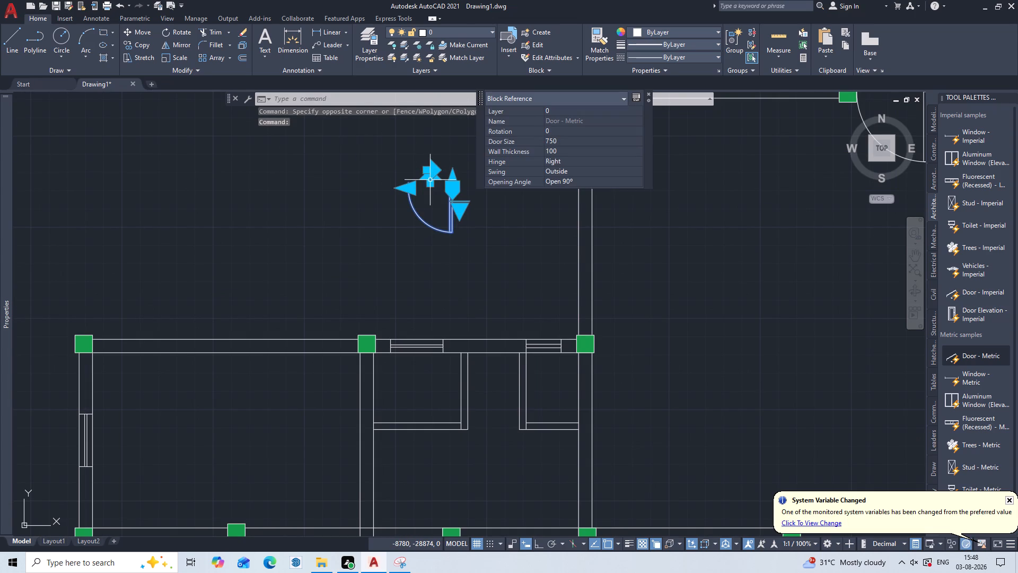
left_click(428, 186)
key("Escape")
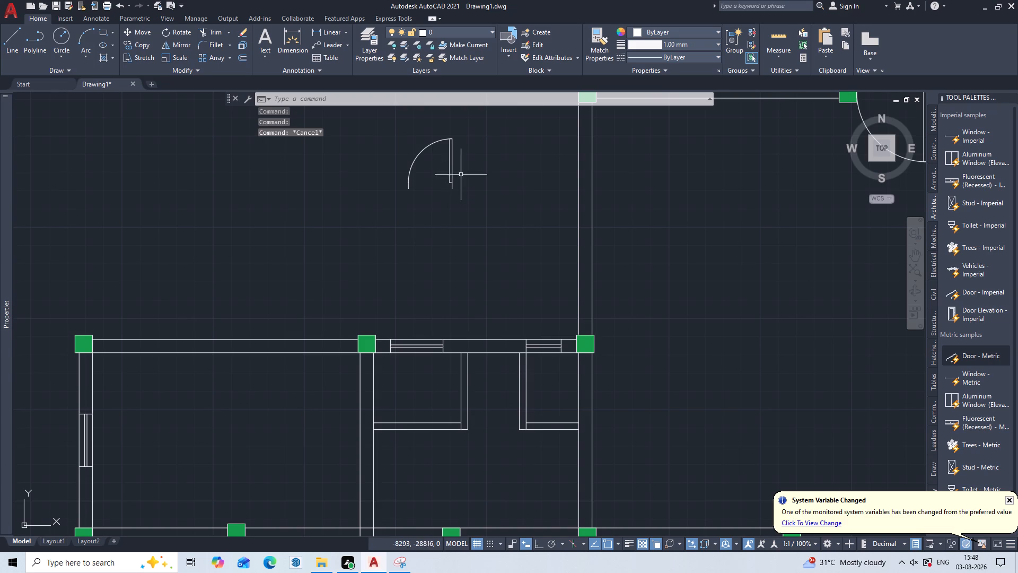
Copy the loose door by its hinge-side wall end to the upper-left cubicle's lower-right corner, plus a spare copy in the space below the cubicles.
left_click_drag(475, 147, 467, 155)
left_click(403, 221)
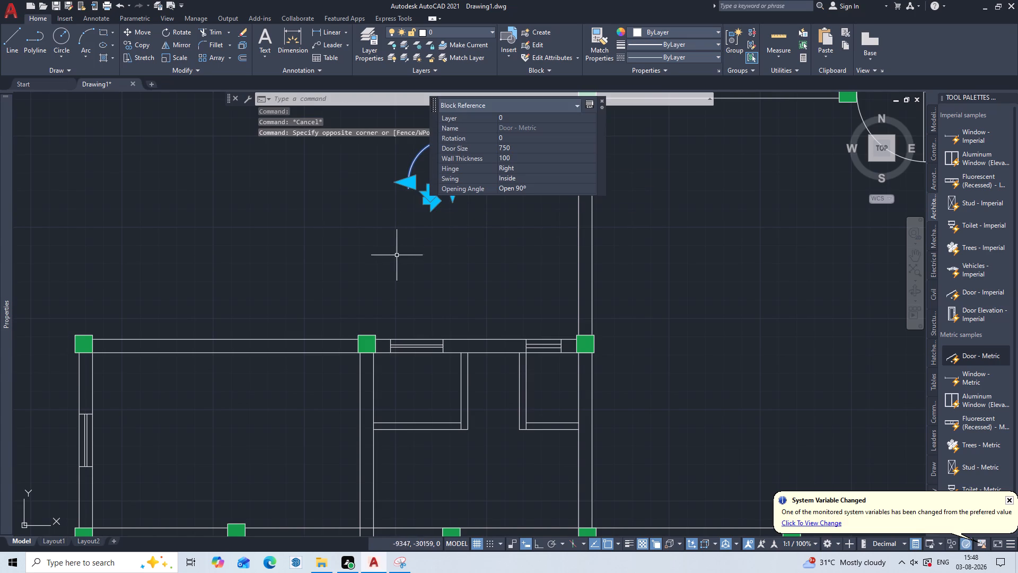
key("c")
key("o")
key("p")
key("Return")
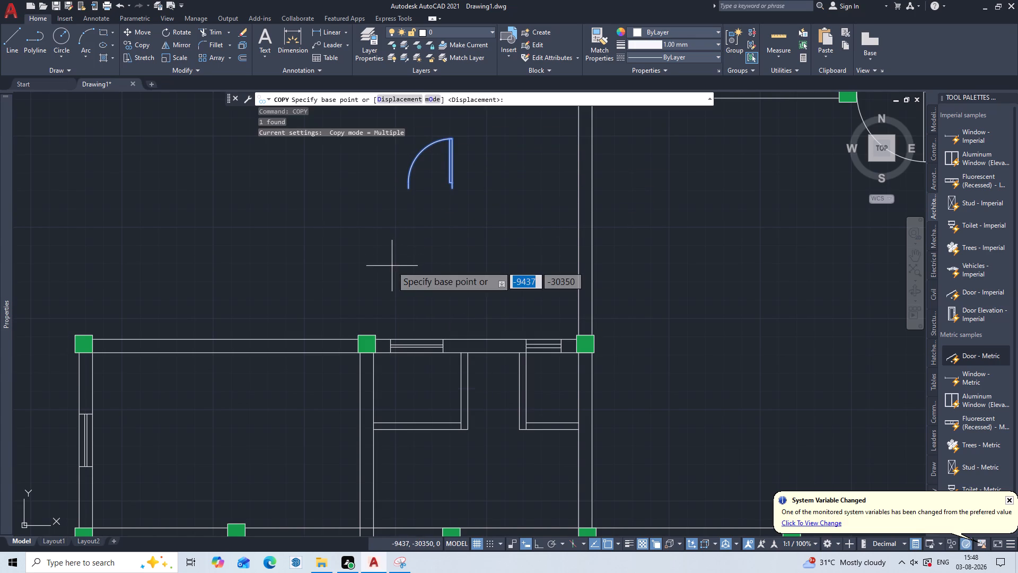
left_click(452, 192)
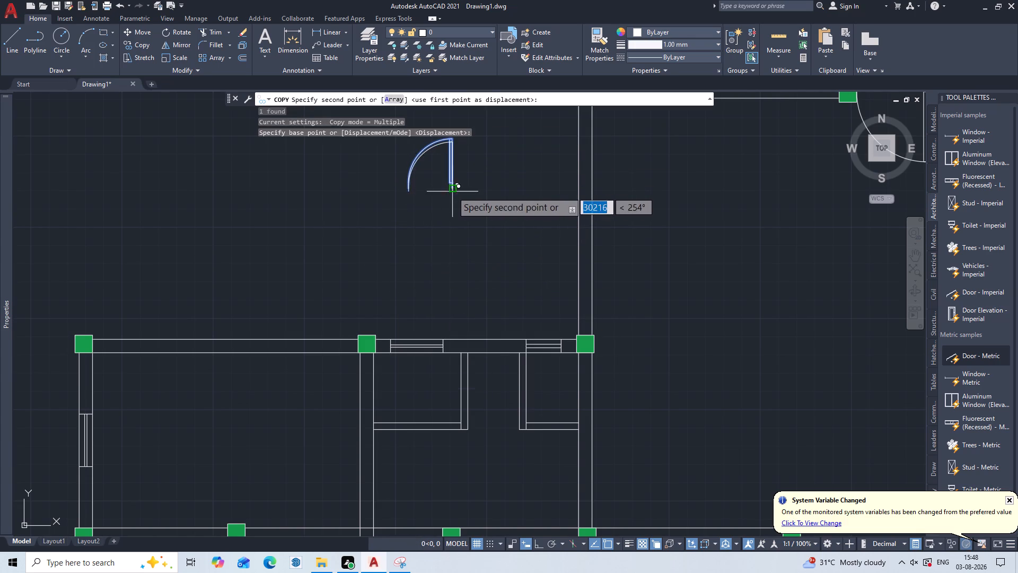
scroll(462, 378, "up", 1)
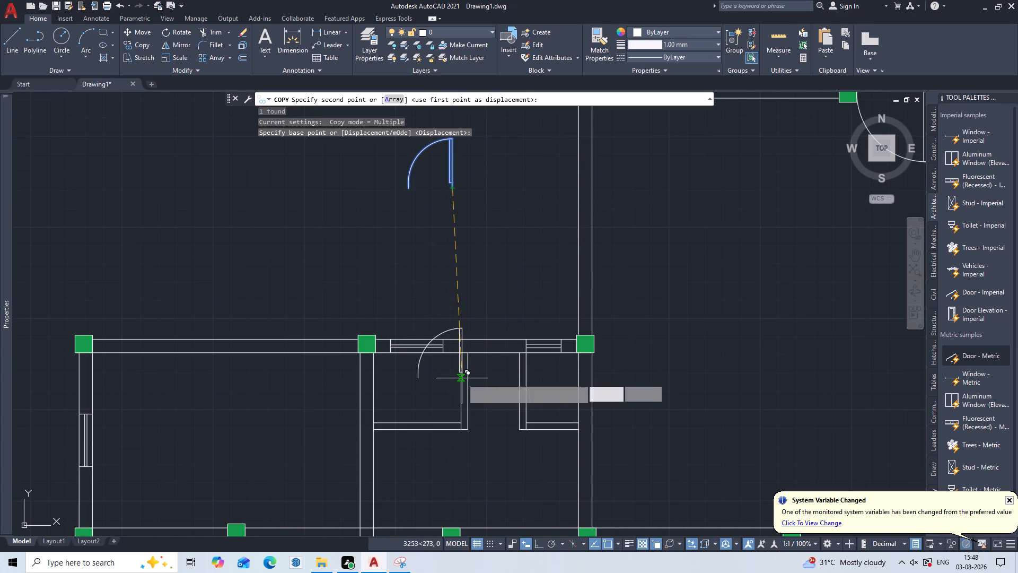
scroll(462, 378, "up", 1)
middle_click_drag(436, 442, 383, 243)
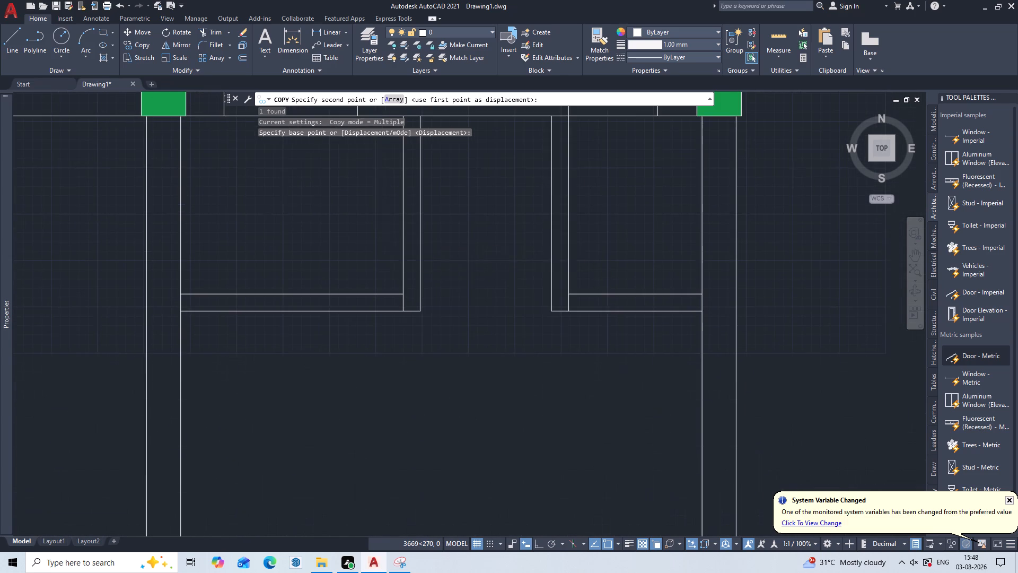
left_click(400, 311)
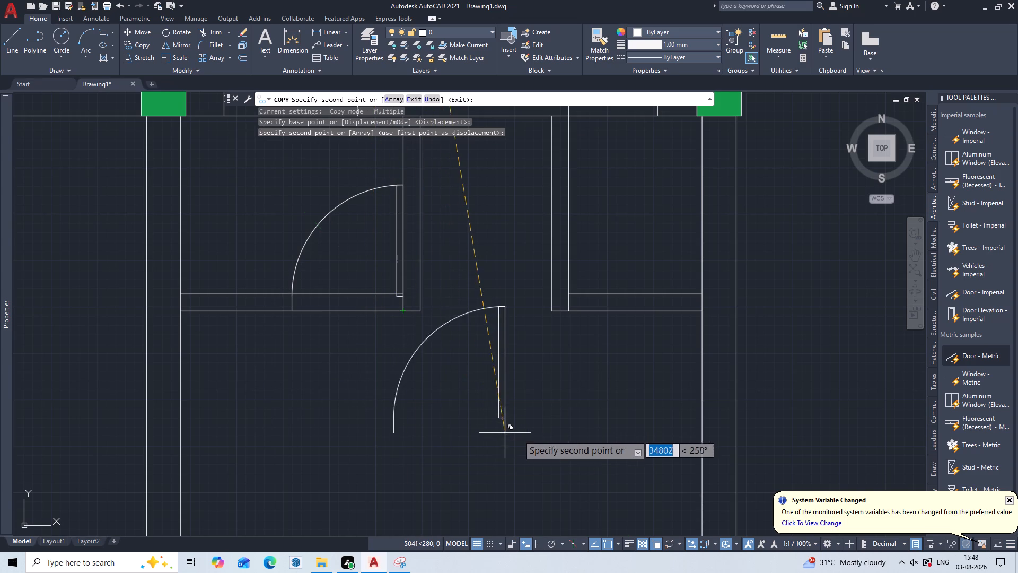
left_click(531, 435)
key("Escape")
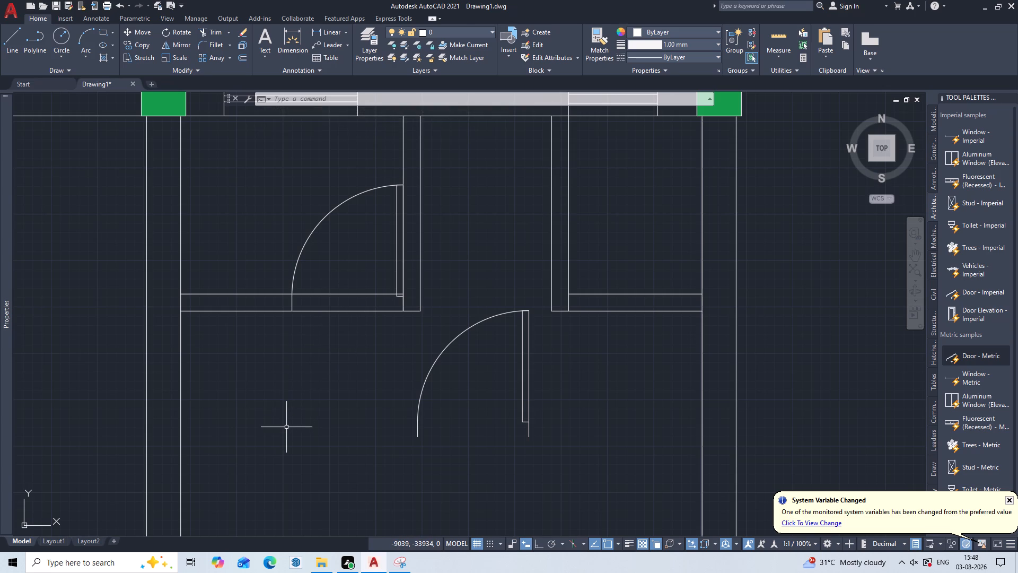
Trim both lines of the left cubicle's bottom wall across the new door opening.
type("TR")
key("Return")
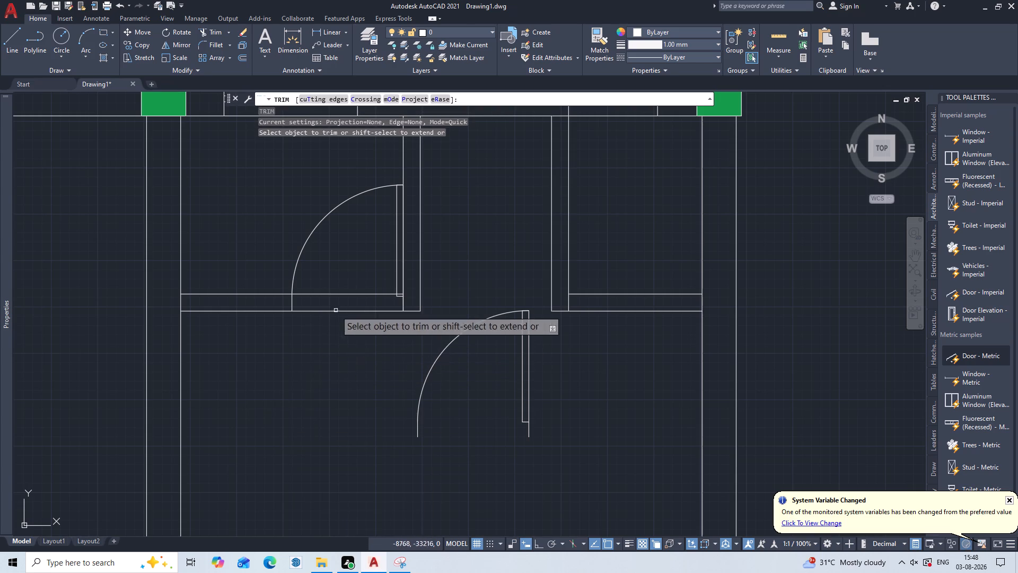
left_click(372, 265)
left_click(354, 349)
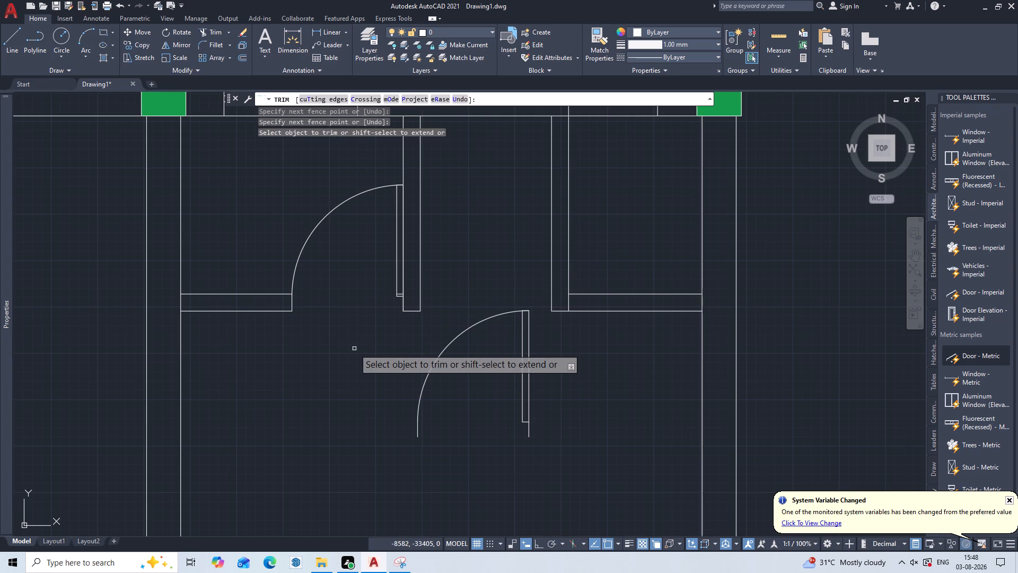
key("Escape")
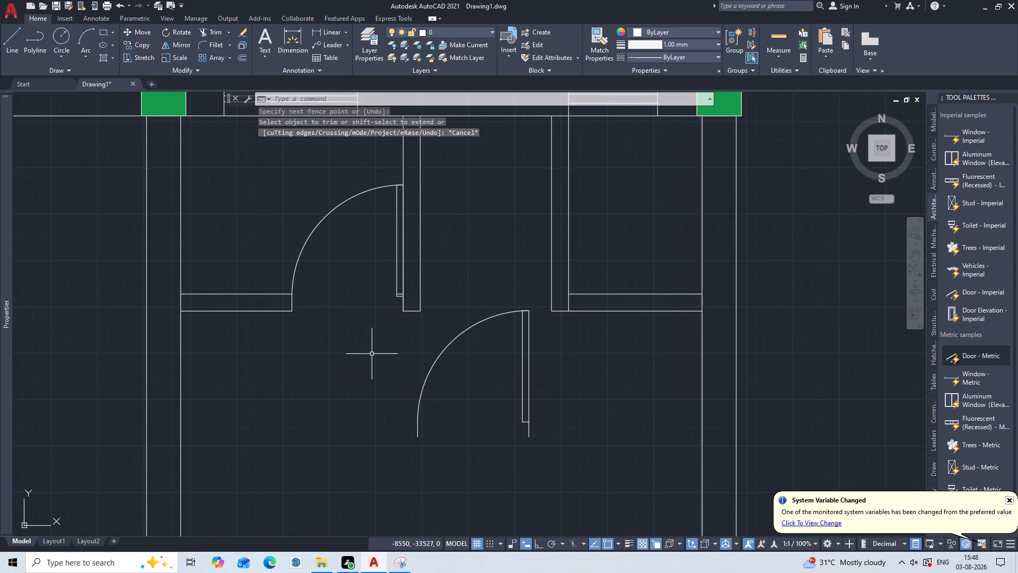
Scale the left cubicle's door from its hinge-side wall corner by reference, using its opening width and a new length of 750, with Ortho on.
key("s")
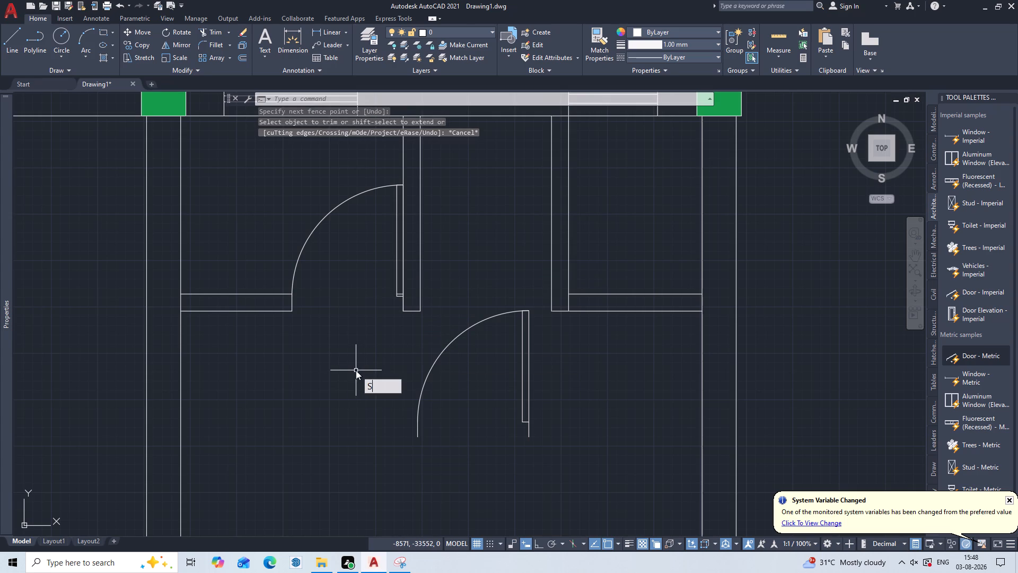
key("c")
key("Return")
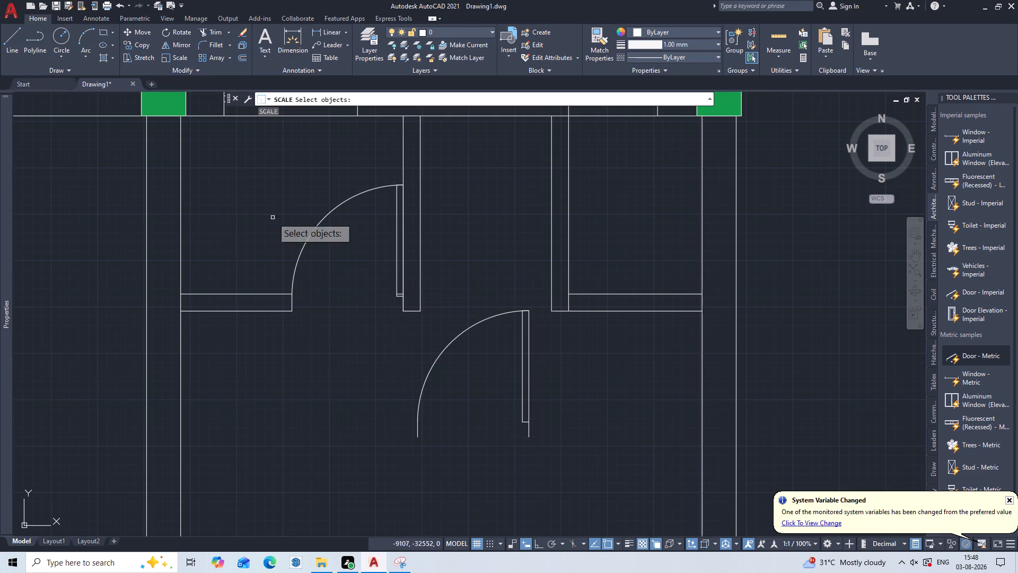
left_click(303, 247)
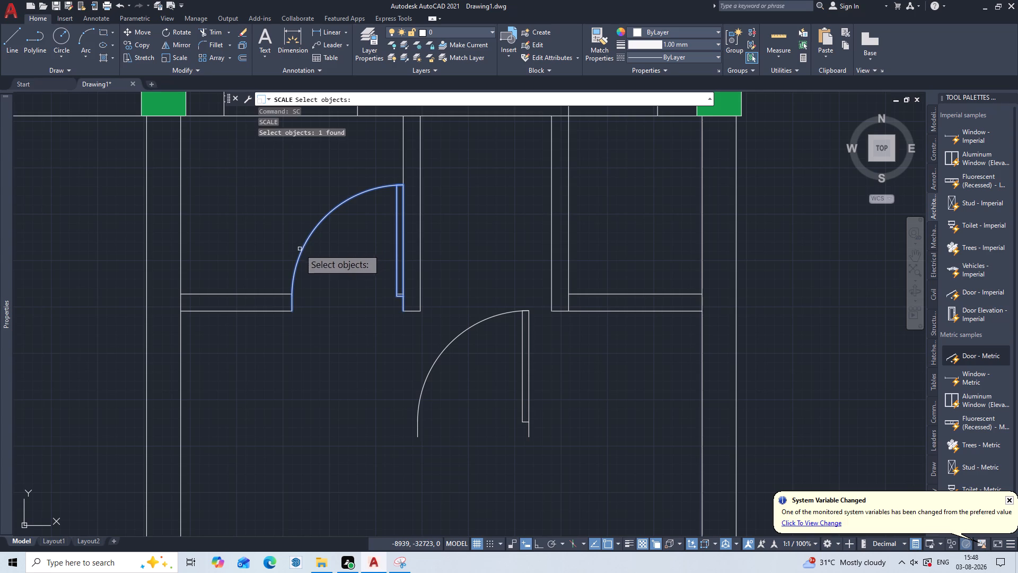
key("Return")
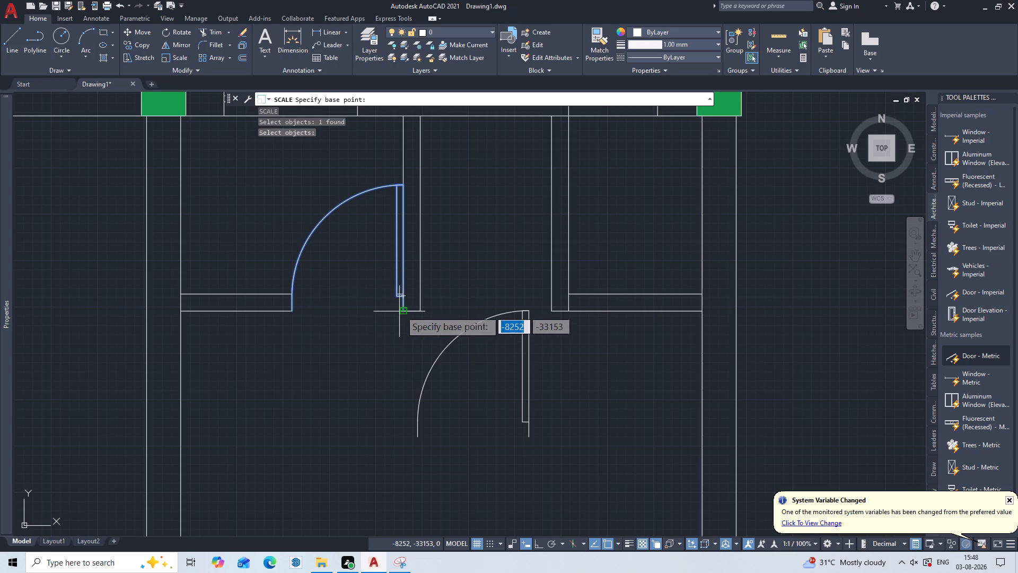
double_click(401, 310)
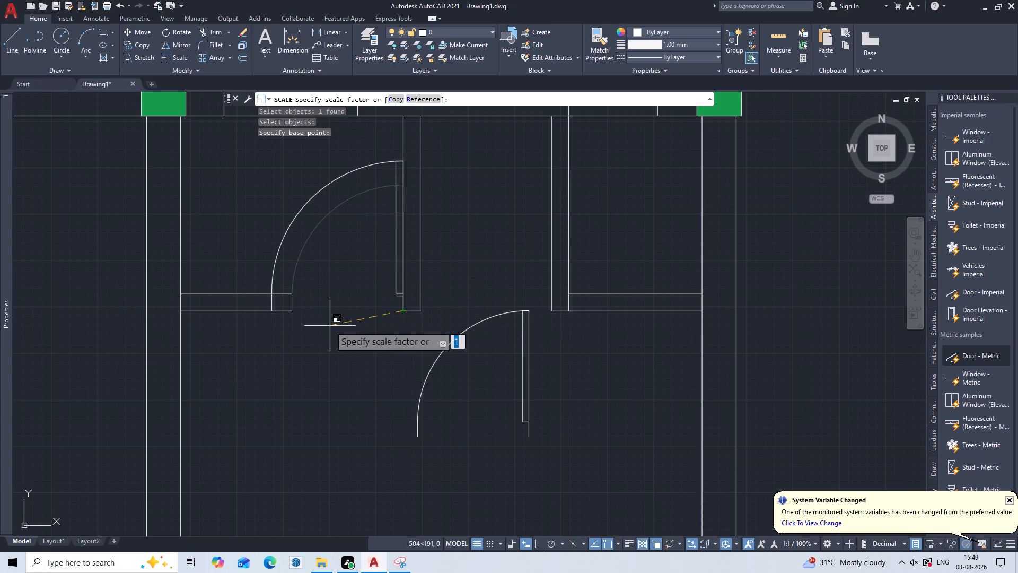
key("r")
key("Return")
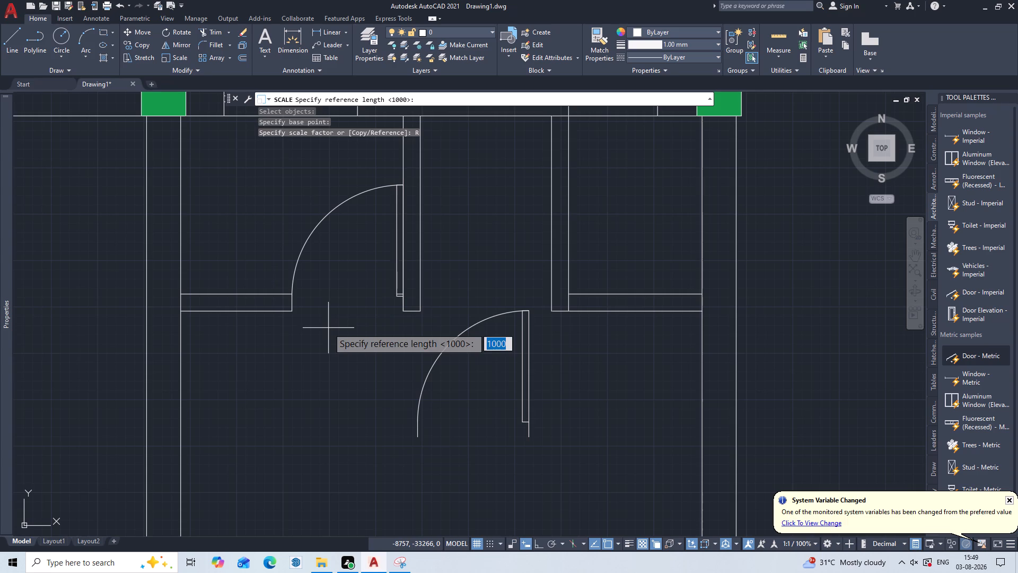
left_click(402, 312)
left_click(290, 311)
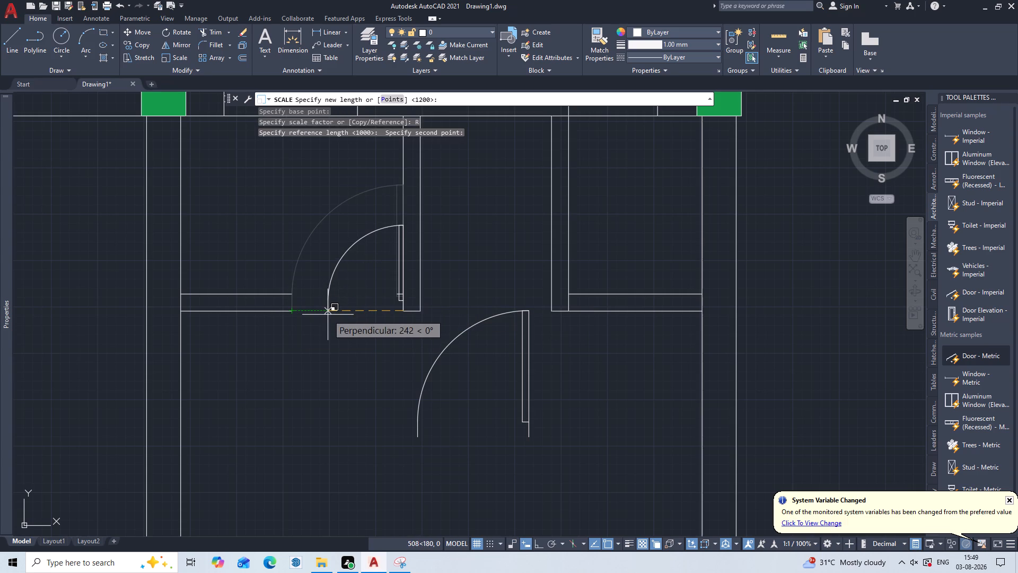
key("F8")
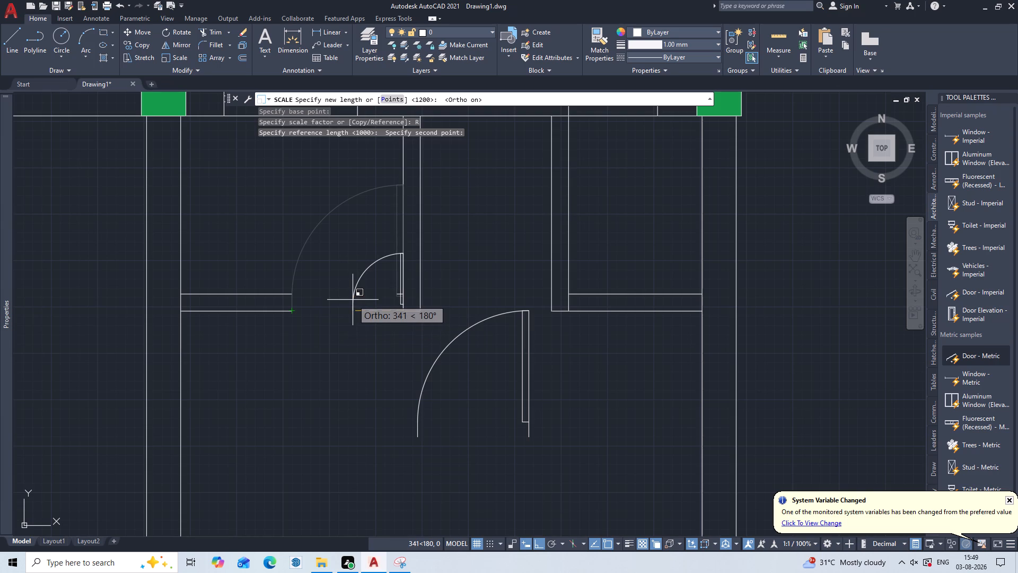
type("750")
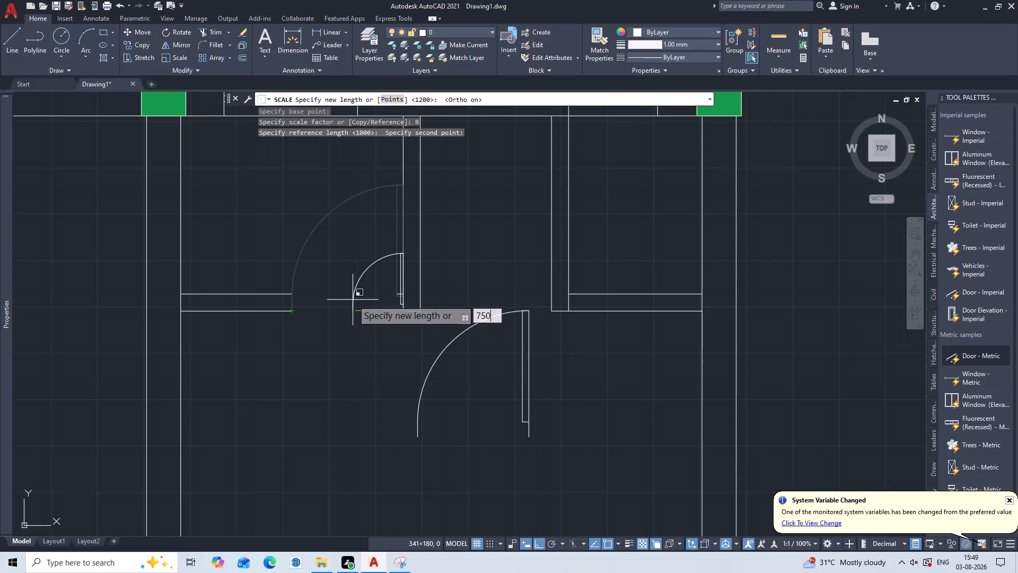
key("Return")
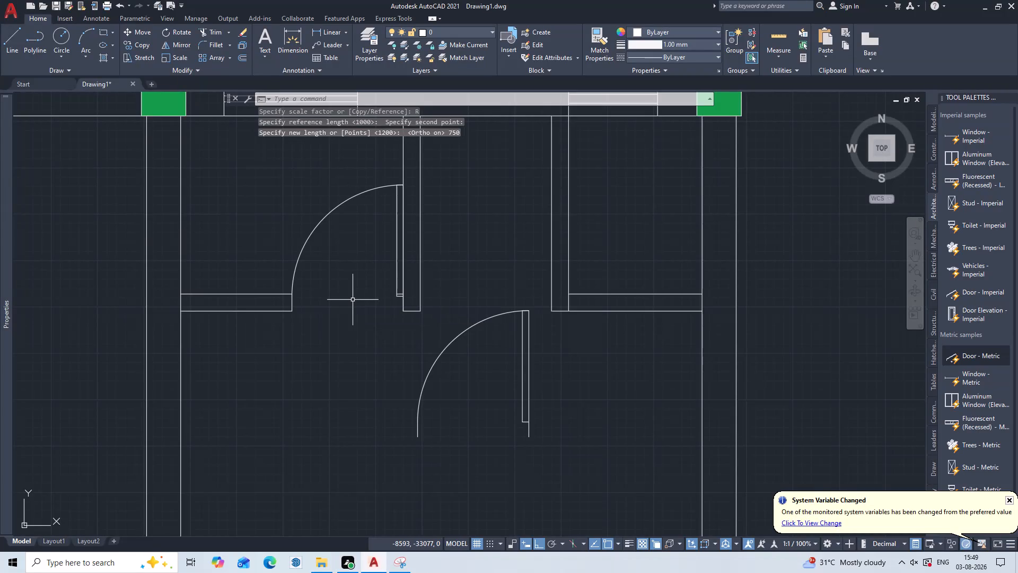
Trim the leftover wall line crossing the hinge end of the left cubicle's door leaf.
scroll(354, 319, "down", 1)
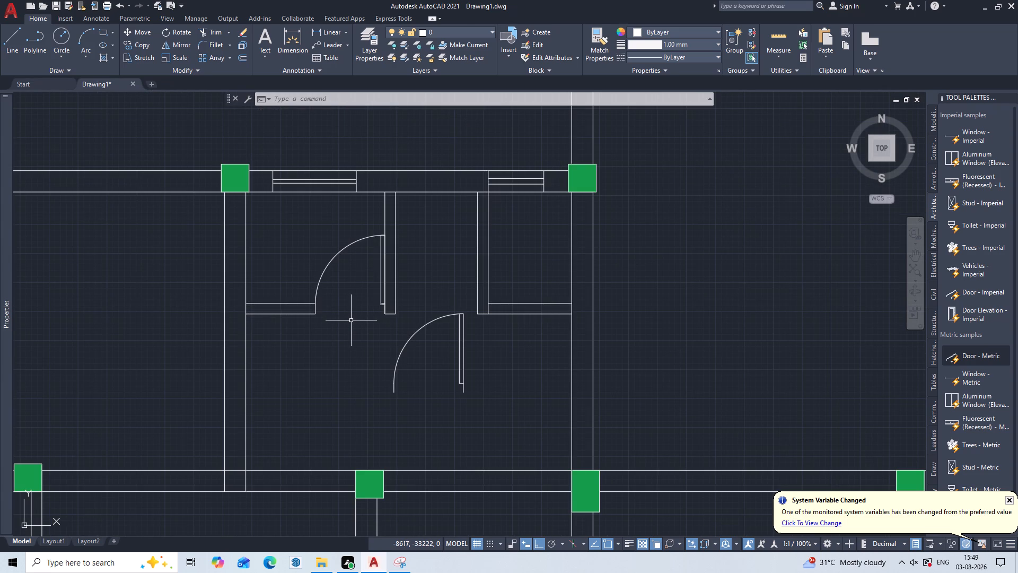
scroll(372, 312, "up", 3)
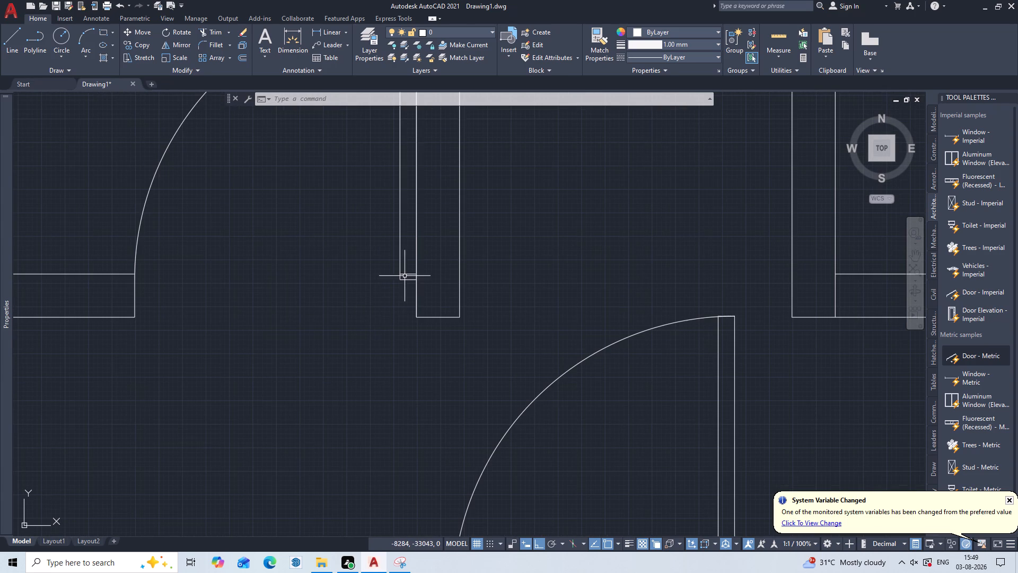
scroll(405, 276, "up", 2)
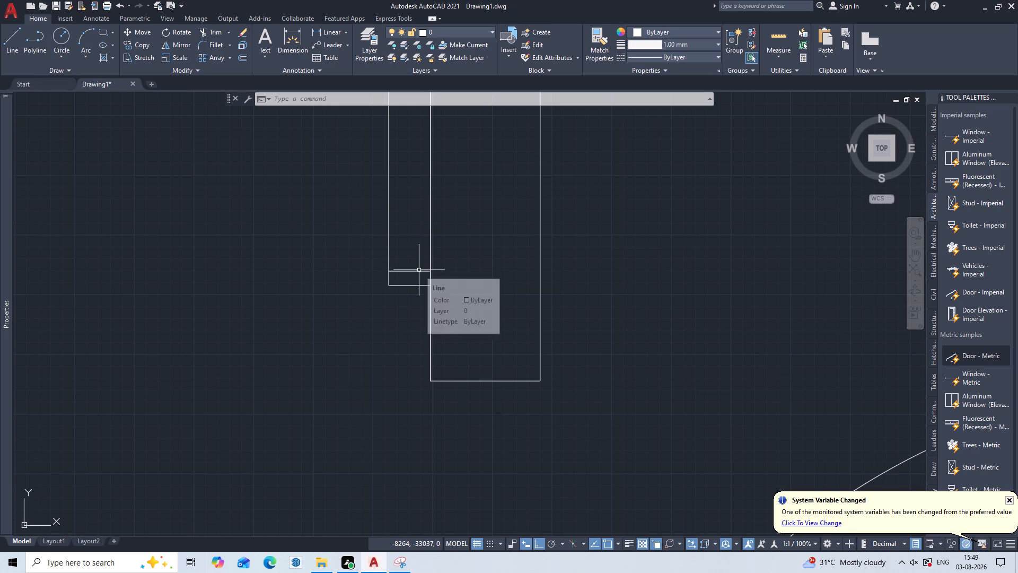
key("t")
key("r")
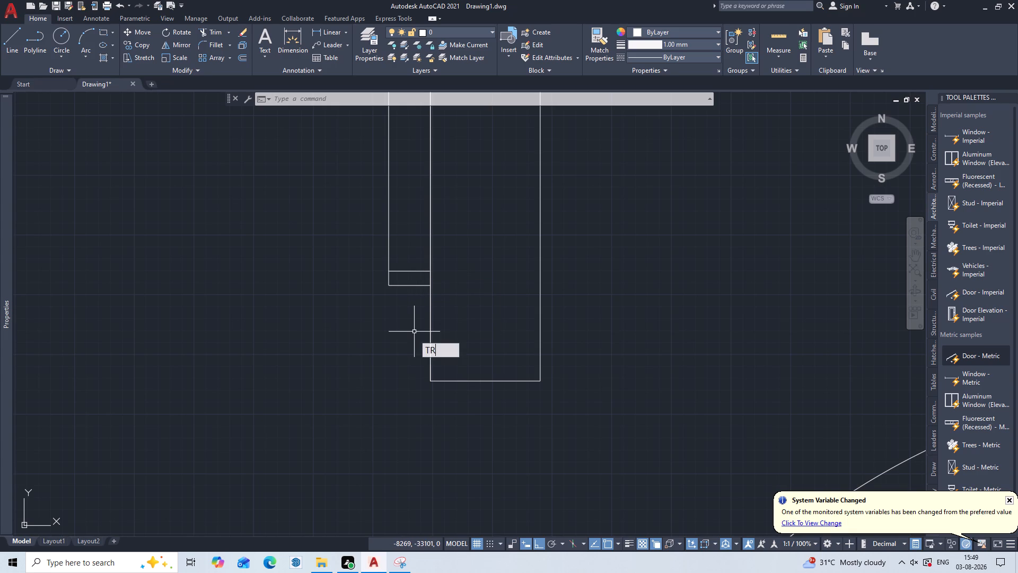
key("Return")
left_click(410, 257)
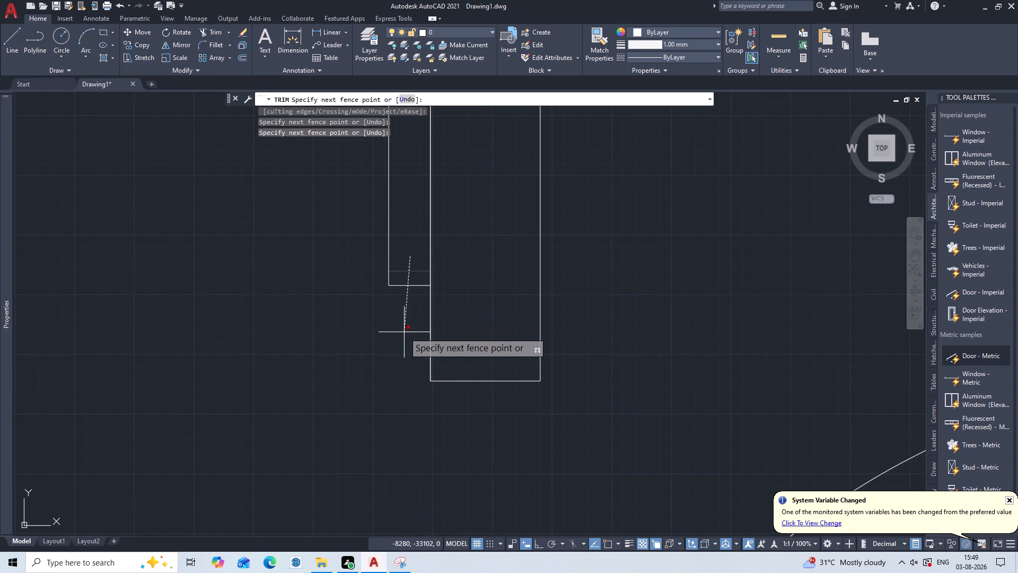
left_click(409, 275)
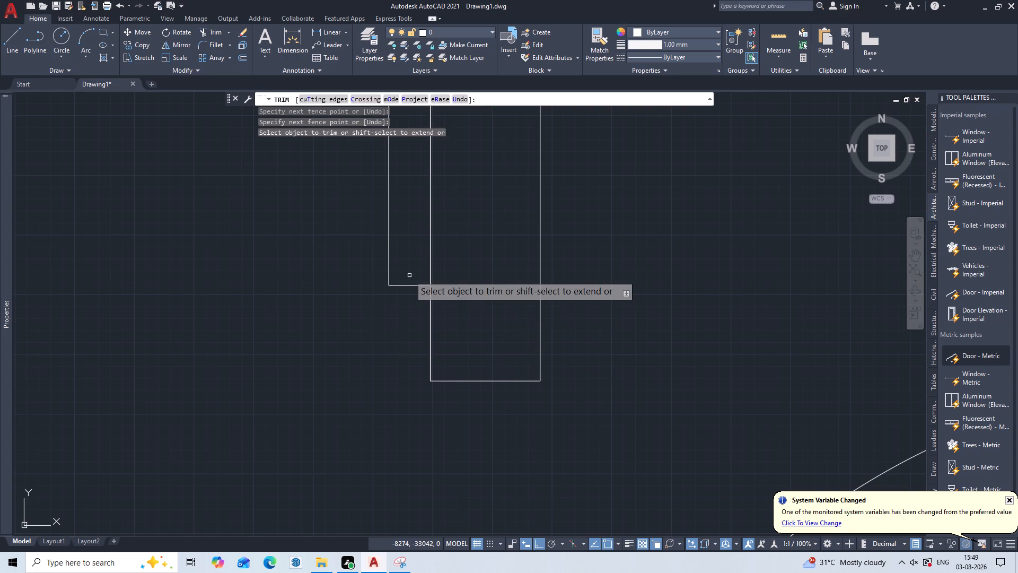
key("Escape")
Scale the spare door below the cubicles from its hinge-side wall end by reference, using its opening width and a new length of 750.
scroll(409, 275, "down", 1)
scroll(397, 326, "down", 1)
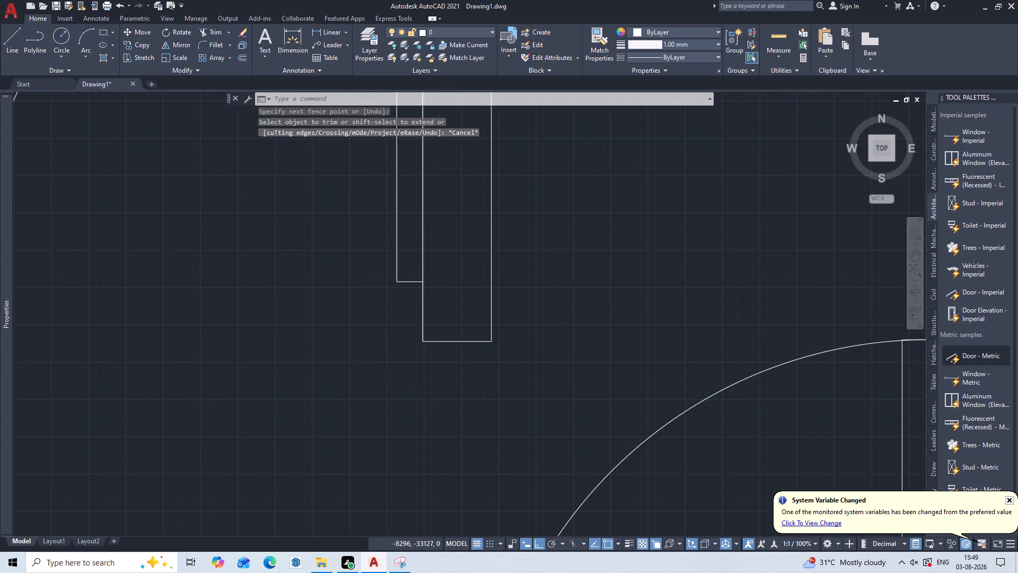
scroll(397, 326, "down", 2)
middle_click_drag(397, 326, 380, 393)
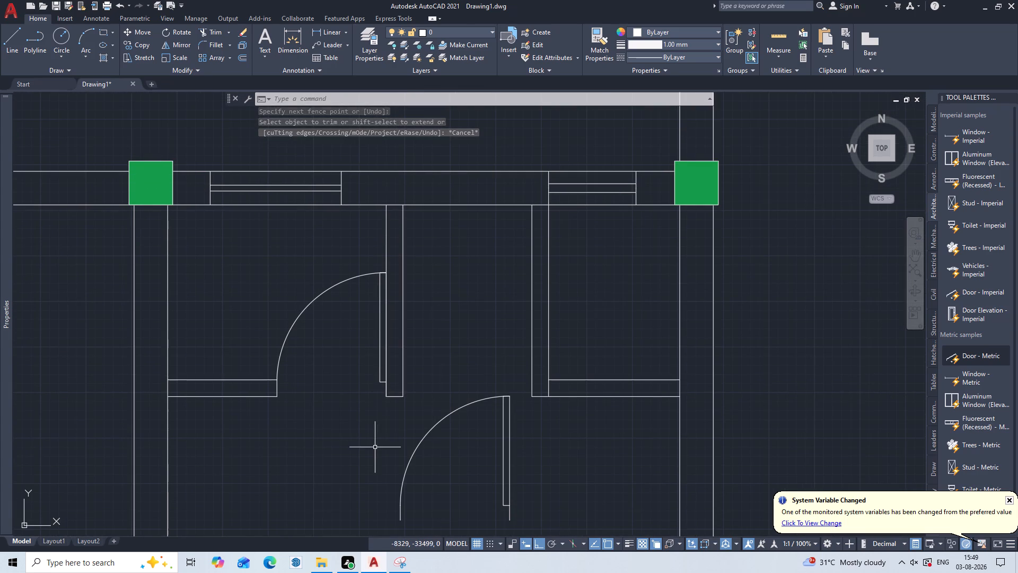
middle_click_drag(375, 447, 314, 295)
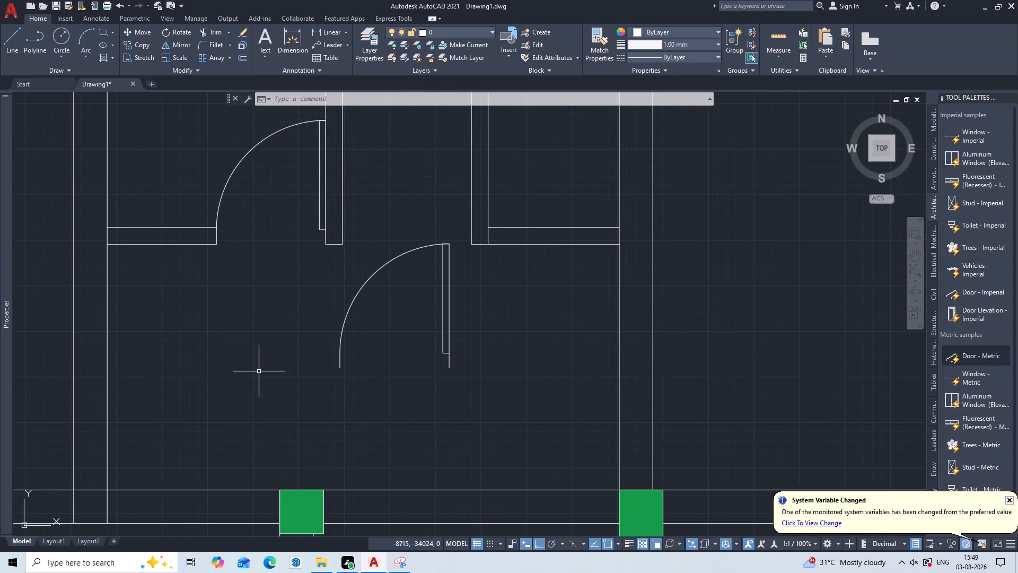
type("SC")
key("Return")
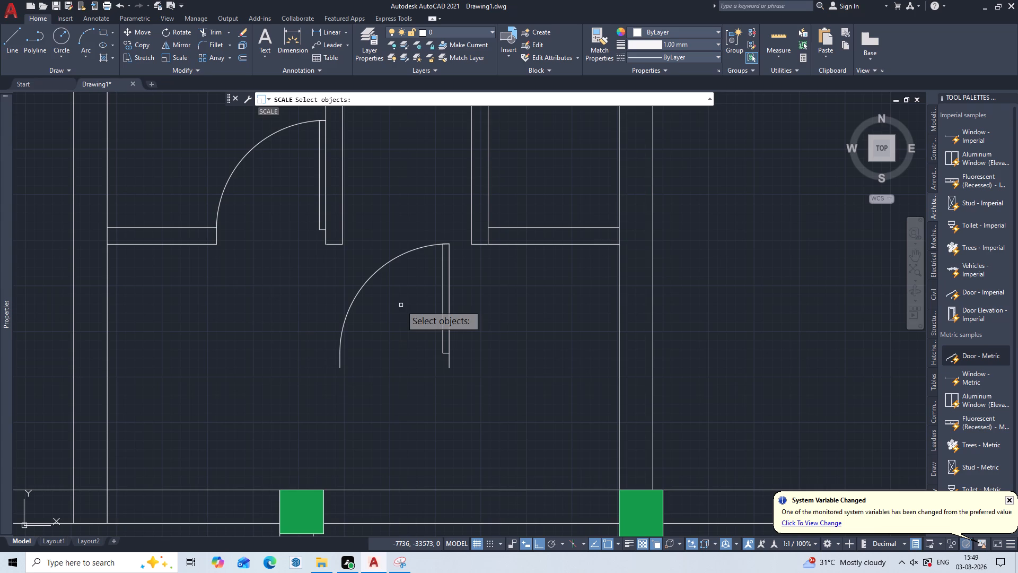
left_click(447, 329)
double_click(430, 340)
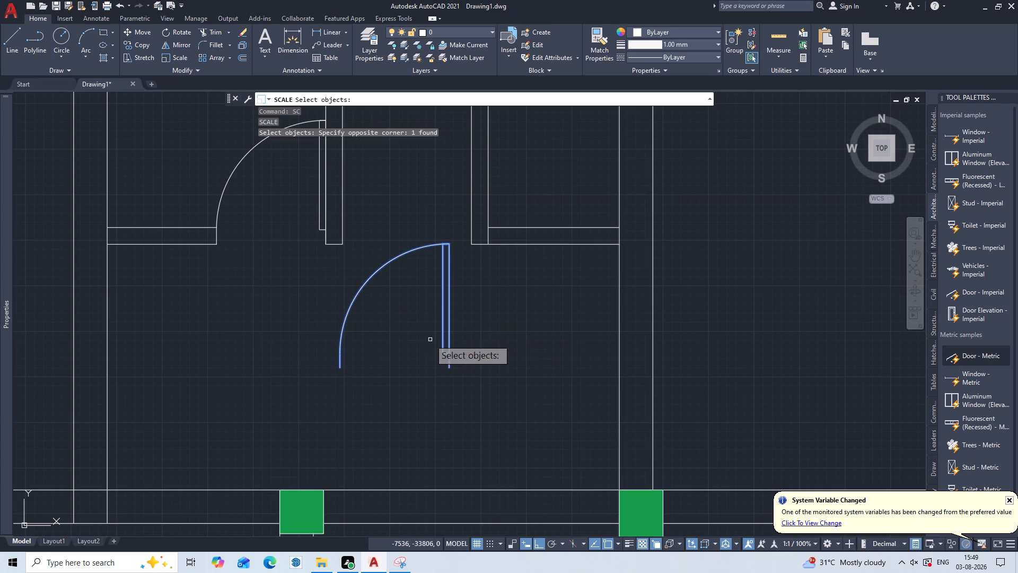
key("Return")
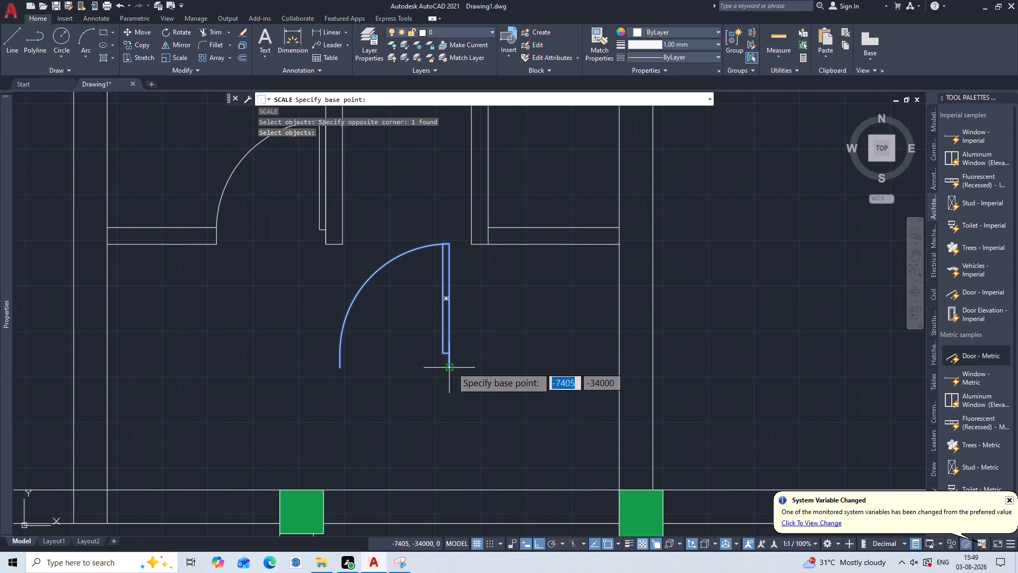
left_click(452, 367)
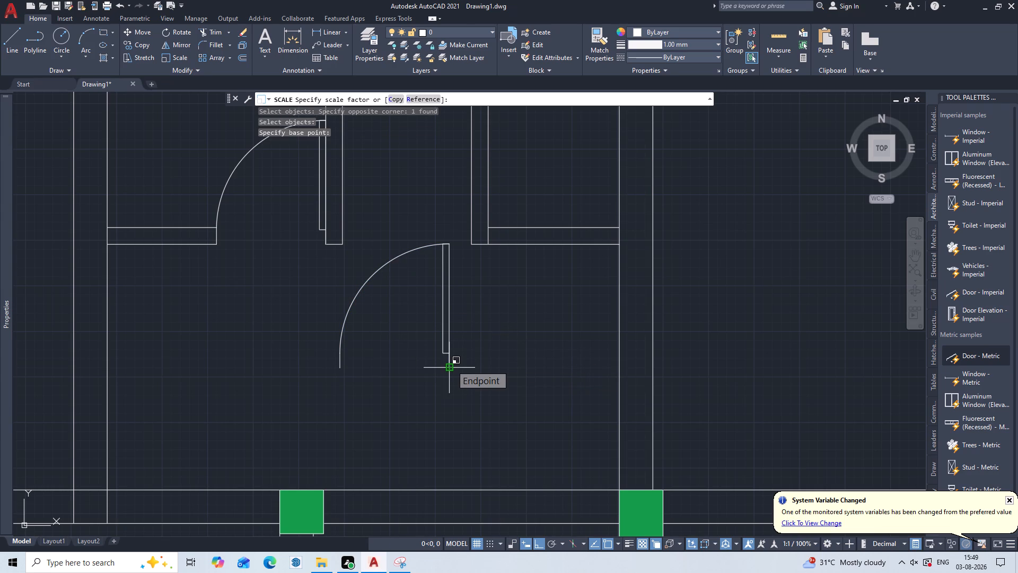
key("r")
key("Return")
left_click(451, 365)
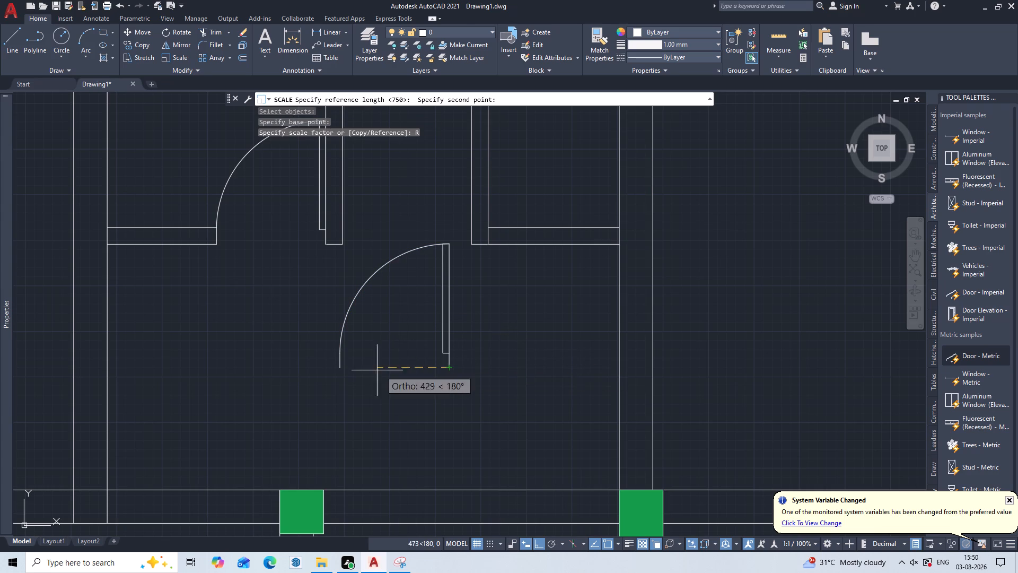
left_click(342, 369)
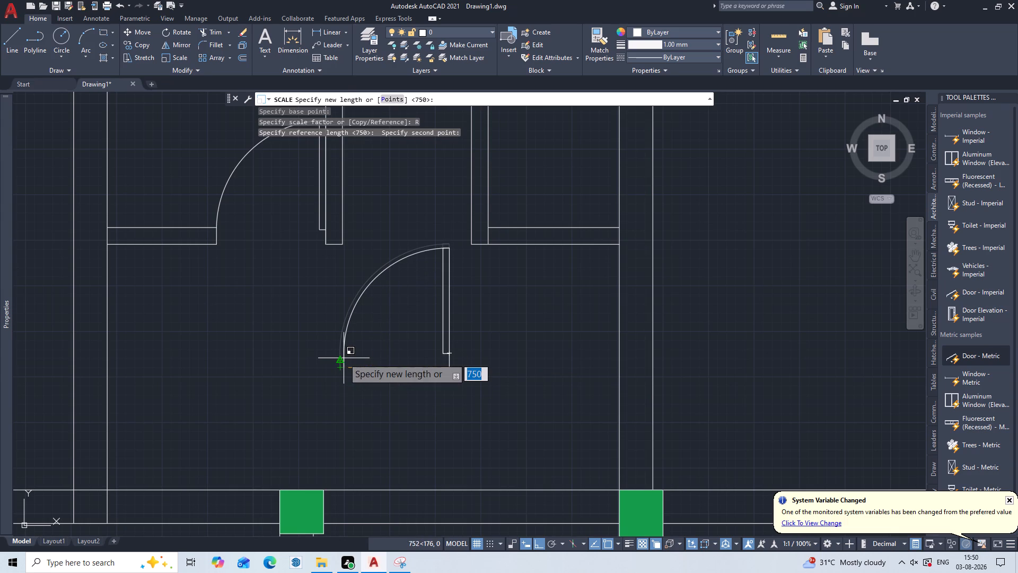
type("750")
key("Return")
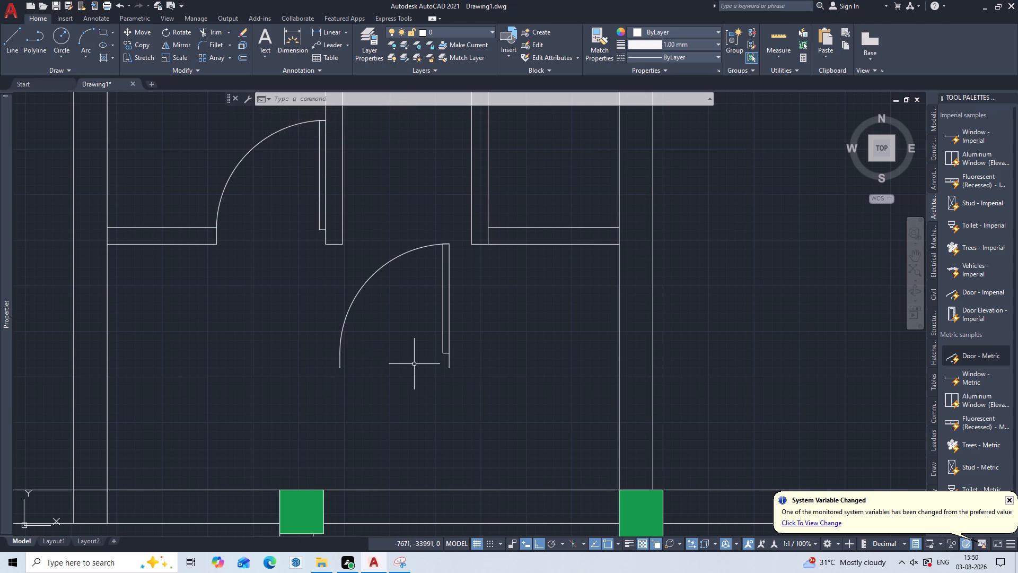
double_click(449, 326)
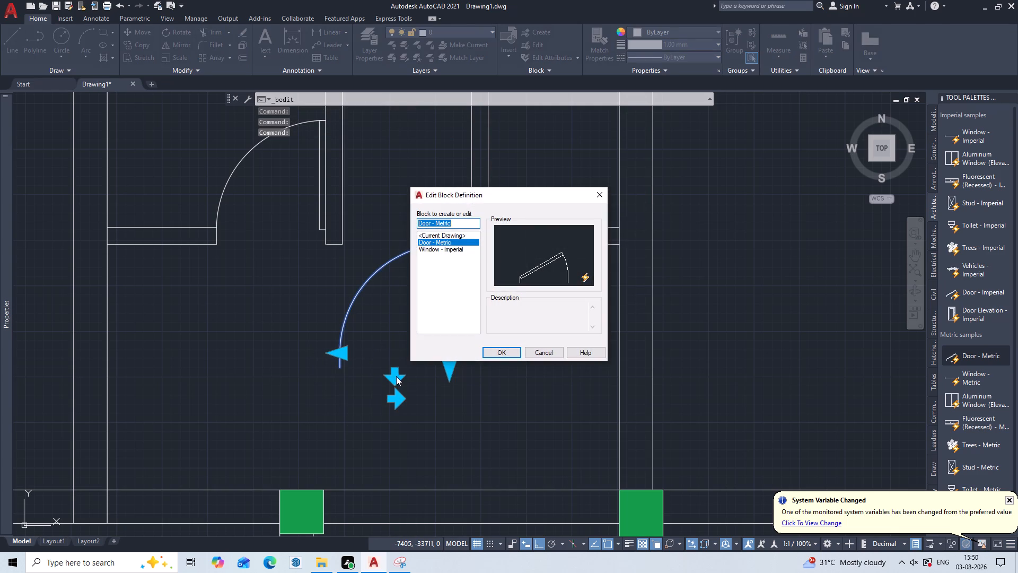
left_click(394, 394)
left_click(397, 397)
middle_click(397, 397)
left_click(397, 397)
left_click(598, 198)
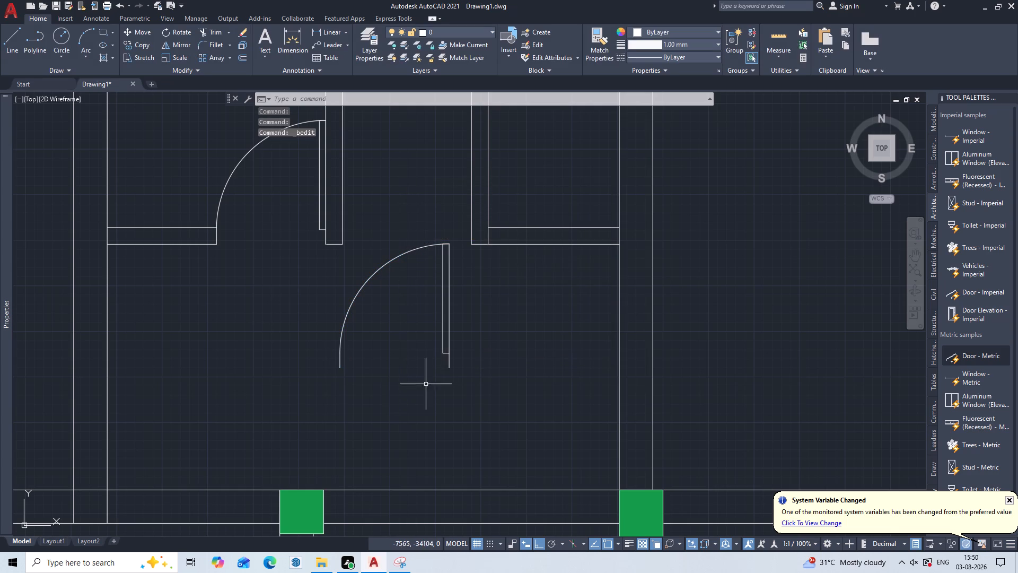
Flip the hinge of the spare door below the cubicles to its left side.
left_click(458, 353)
left_click(423, 370)
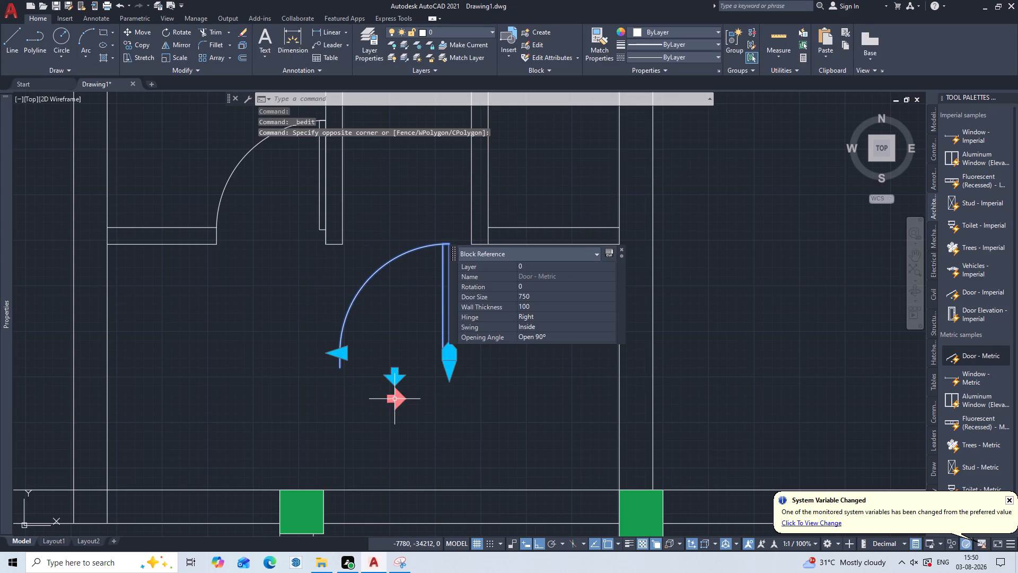
left_click(389, 402)
key("Escape")
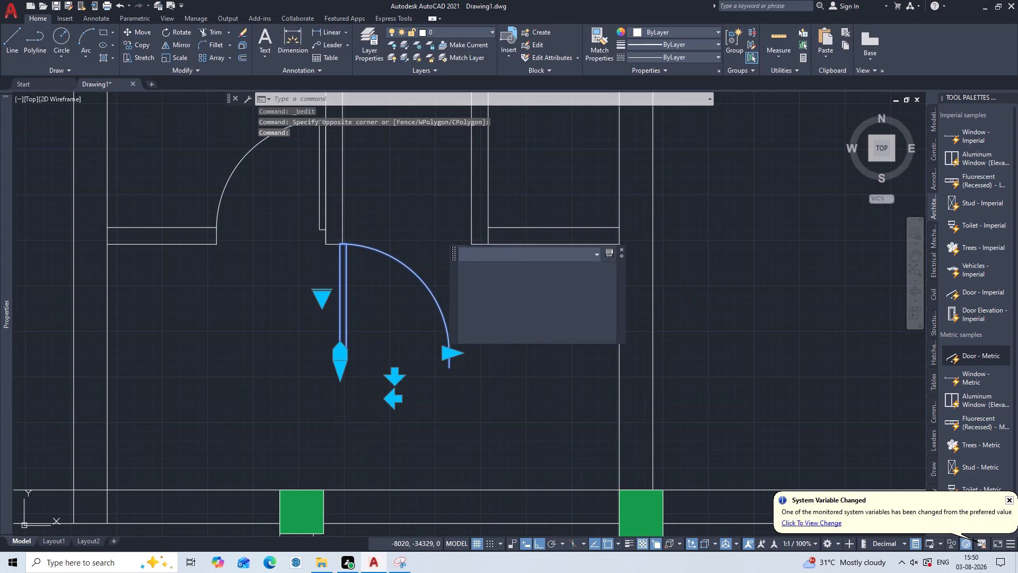
key("Escape")
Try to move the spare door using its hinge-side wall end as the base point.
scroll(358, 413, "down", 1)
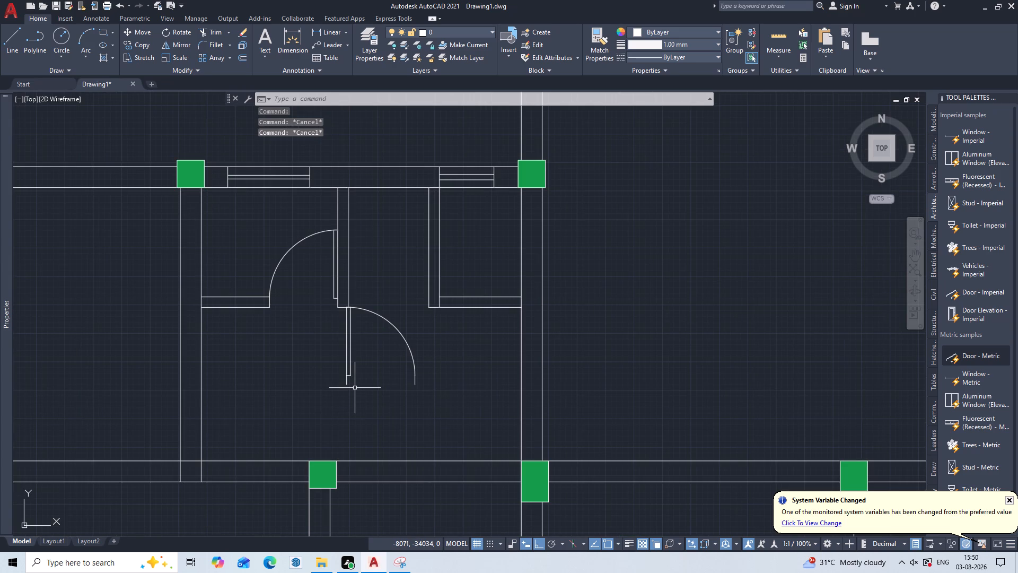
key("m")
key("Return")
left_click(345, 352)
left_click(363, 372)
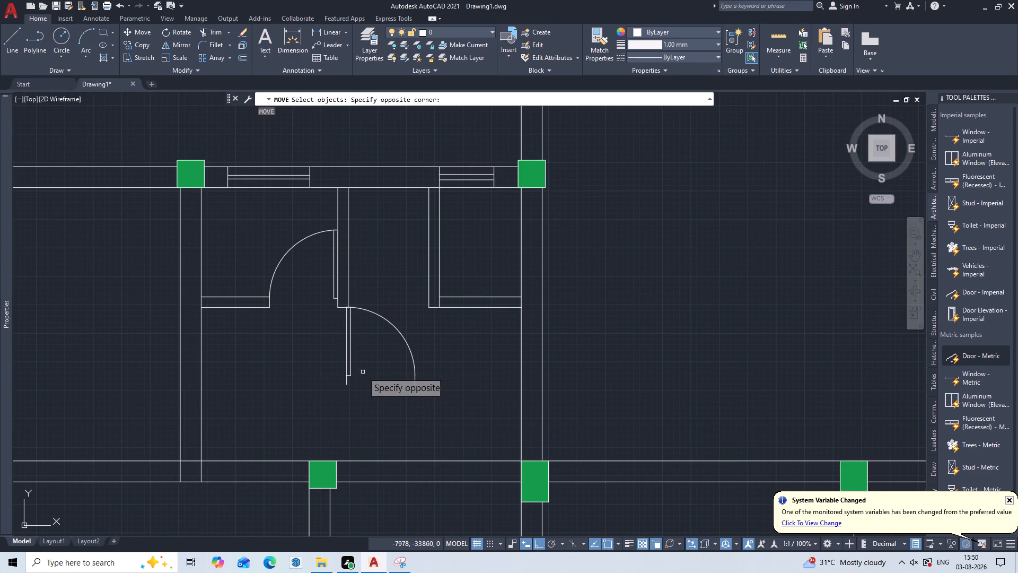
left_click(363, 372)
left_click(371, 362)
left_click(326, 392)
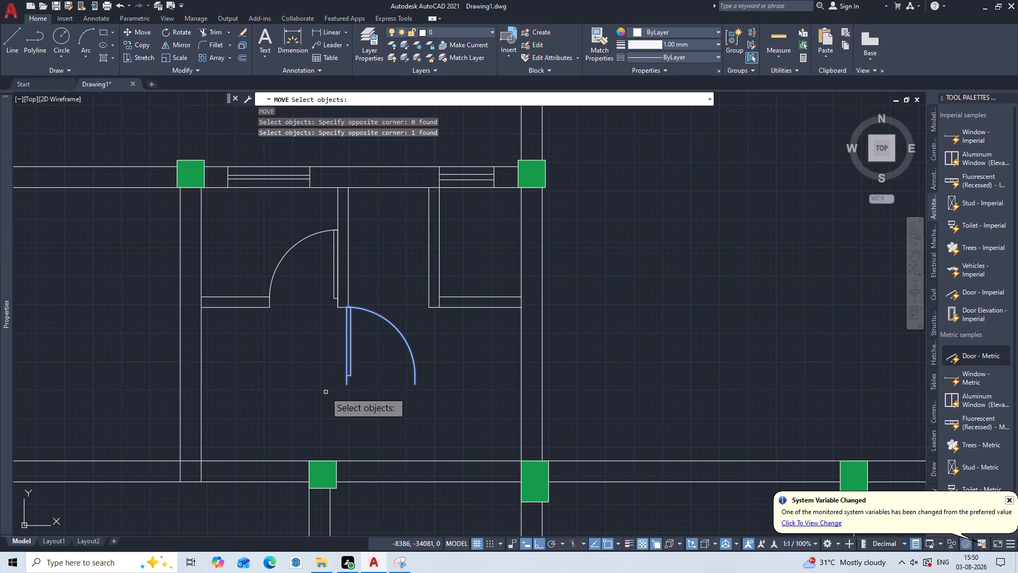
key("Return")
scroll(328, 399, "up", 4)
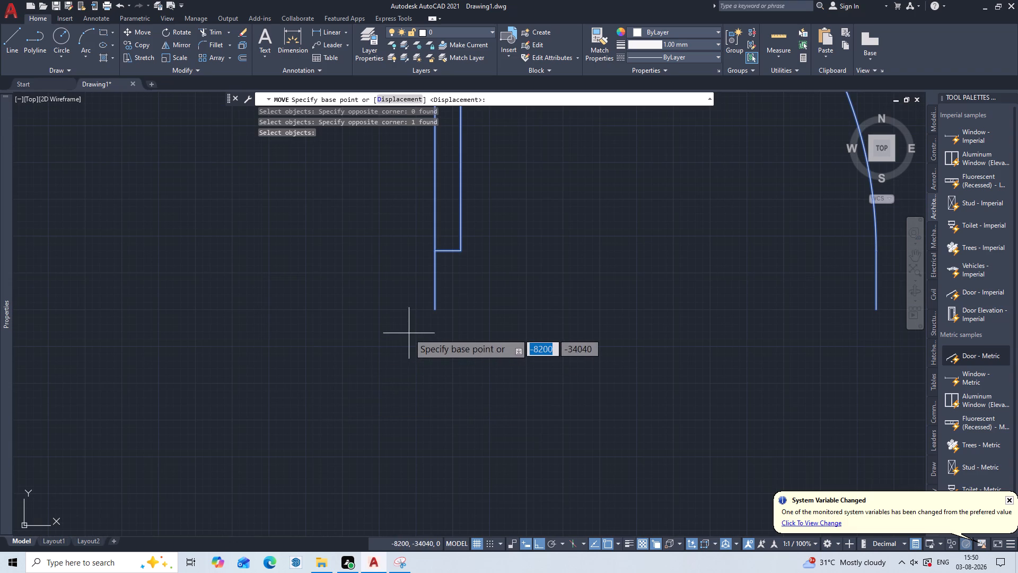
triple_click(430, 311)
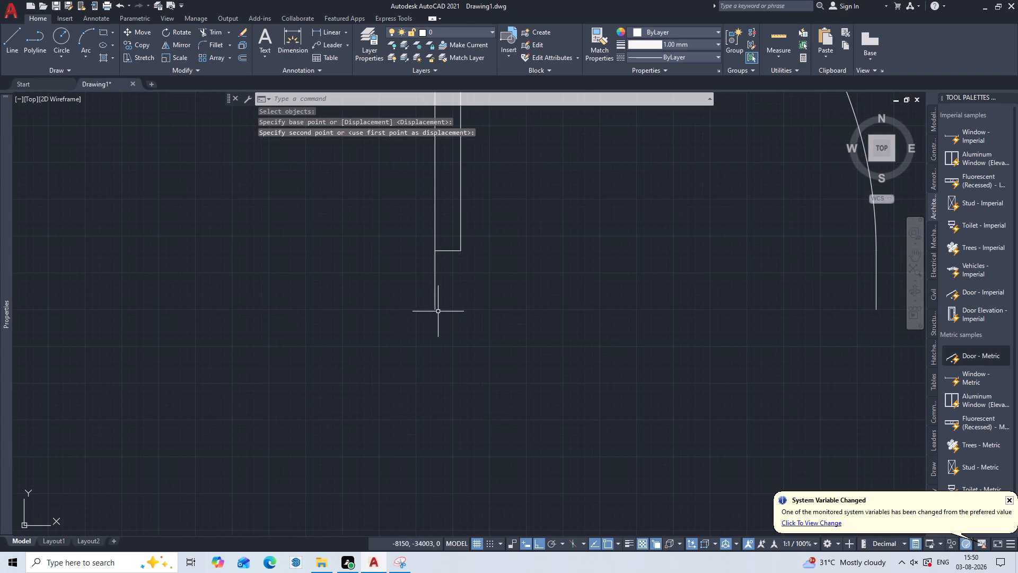
Move the spare door by its hinge-side wall end to the lower-right corner of the partition beside the left cubicle, with Ortho off.
key("m")
key("Return")
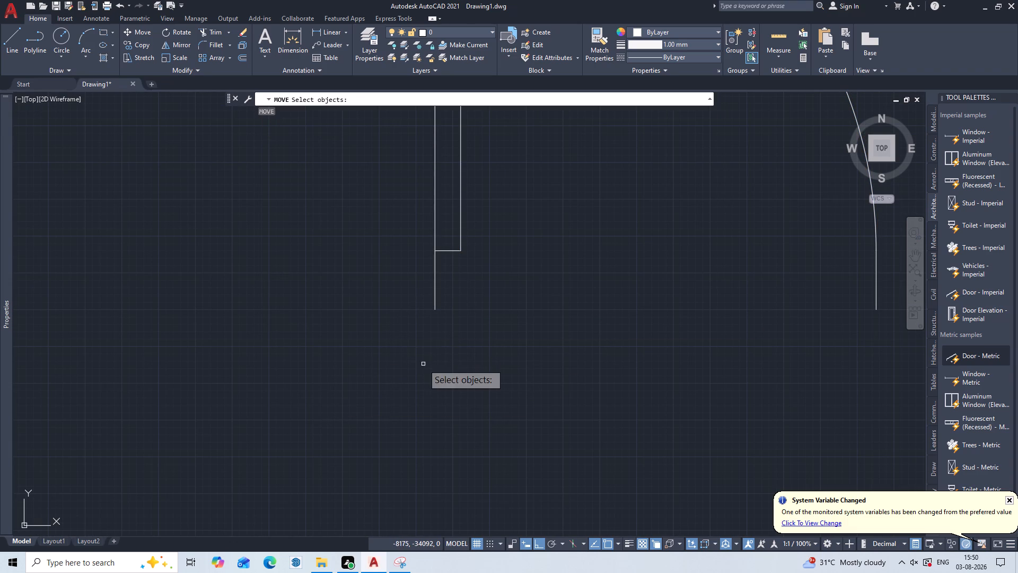
left_click(472, 235)
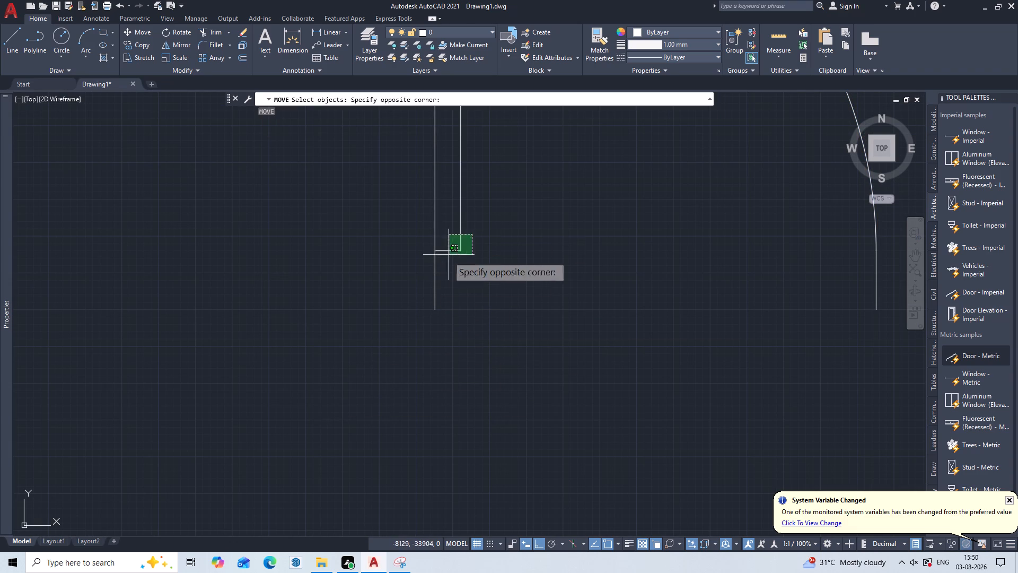
left_click(418, 296)
key("Return")
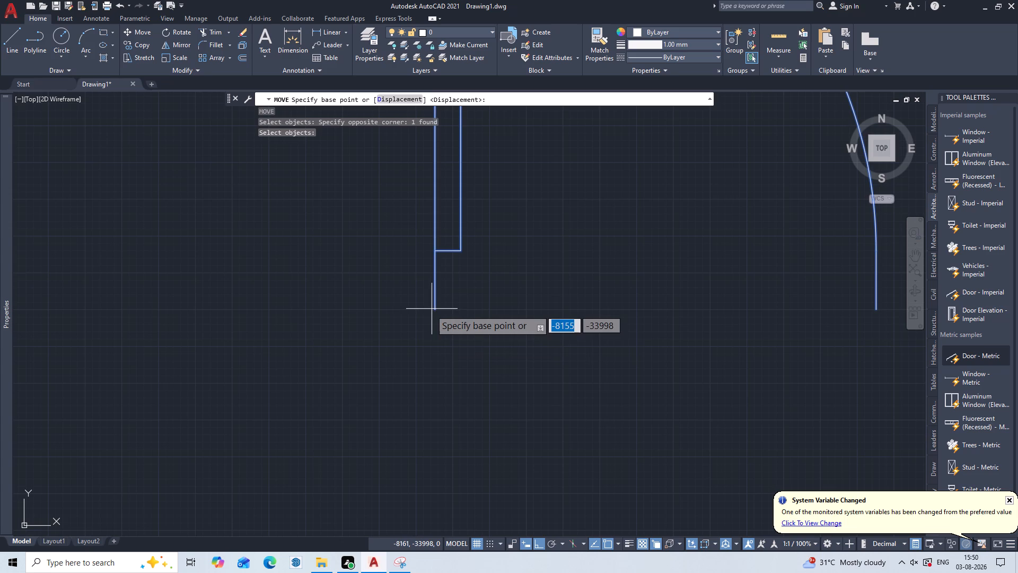
left_click(432, 309)
scroll(391, 204, "down", 2)
middle_click_drag(391, 204, 433, 338)
scroll(391, 204, "down", 1)
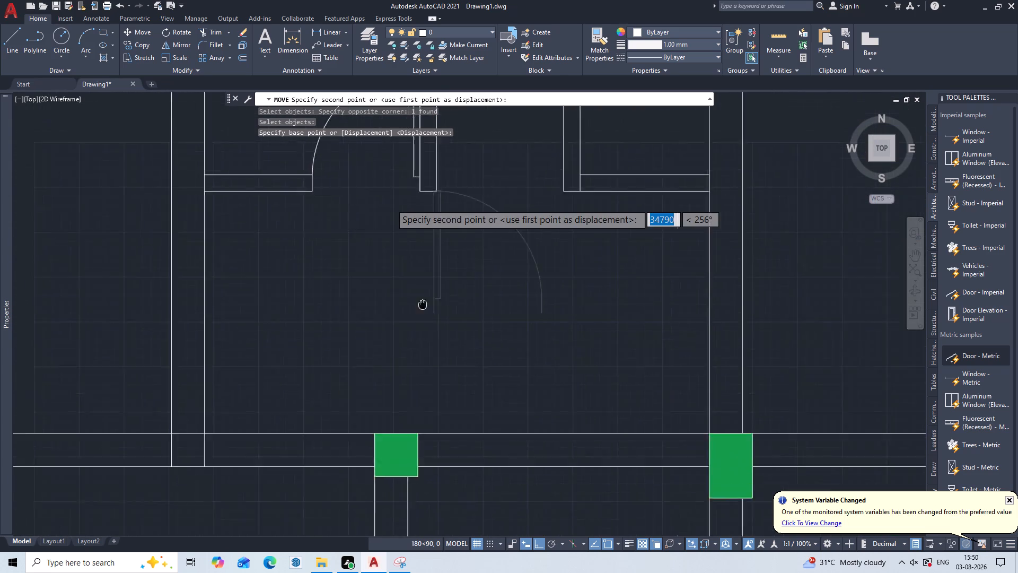
middle_click_drag(433, 338, 449, 408)
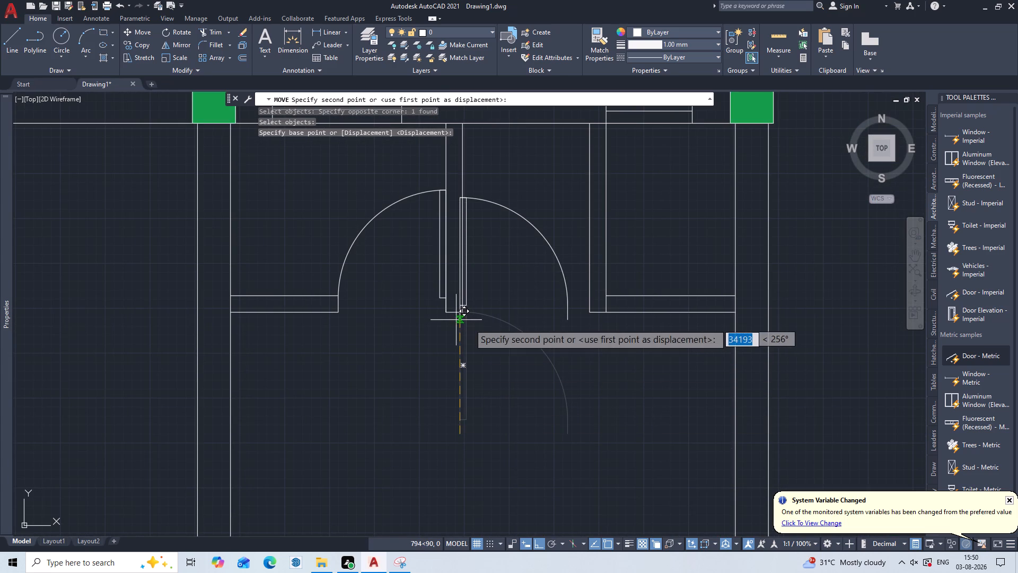
key("F8")
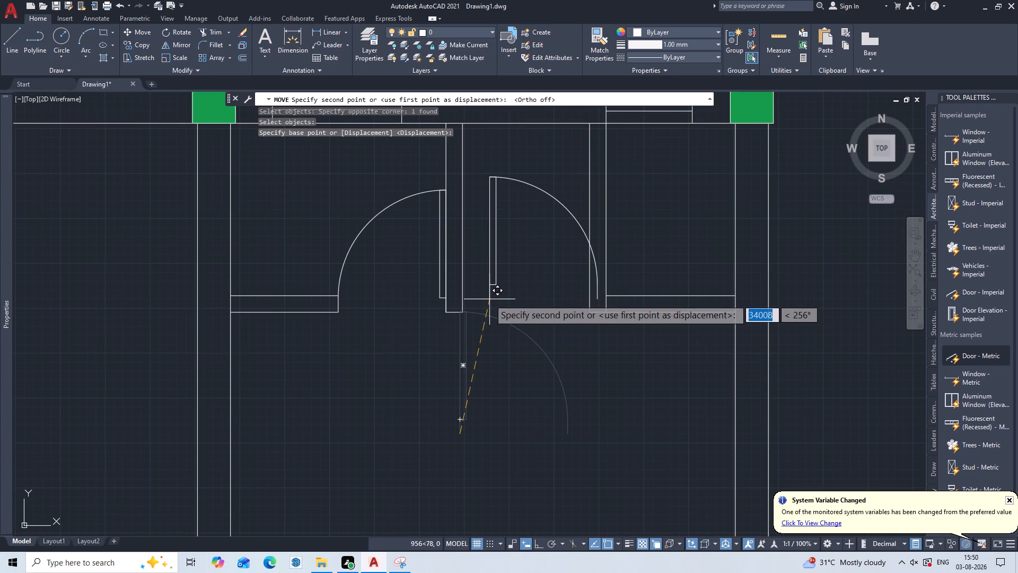
scroll(481, 309, "up", 2)
middle_click_drag(480, 309, 471, 369)
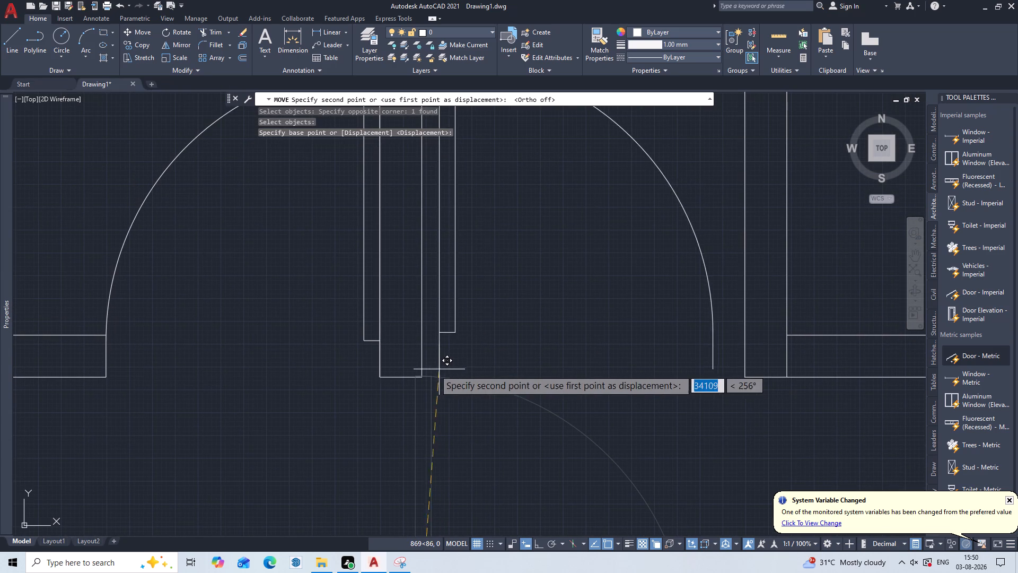
left_click(419, 380)
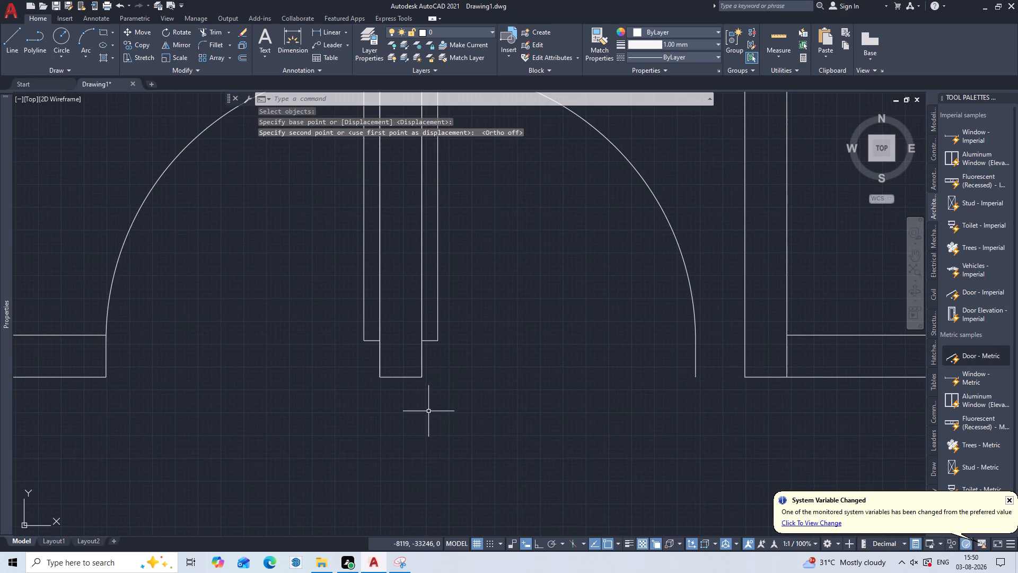
key("Escape")
key("Escape")
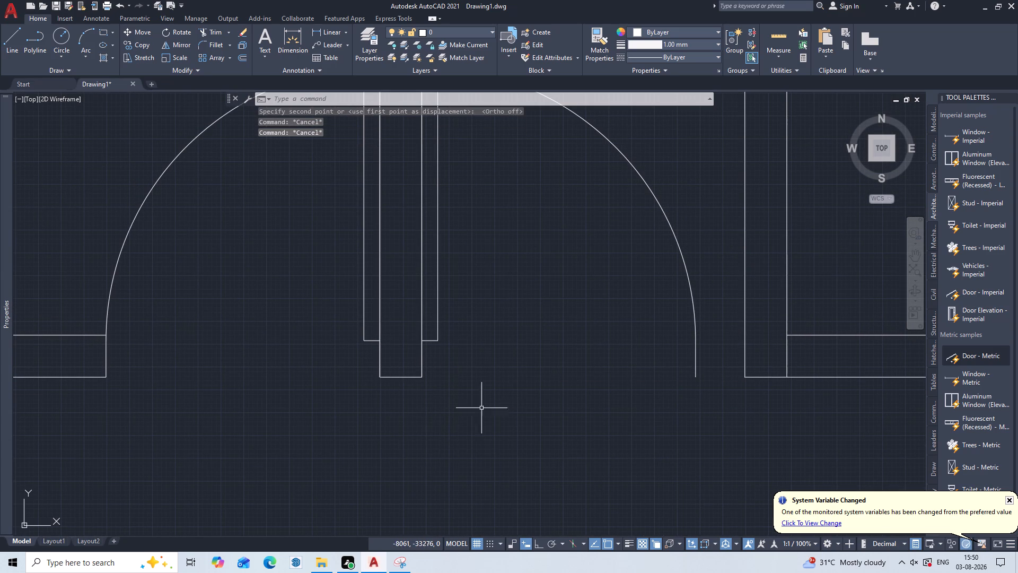
Move the 750 door by its hinge-side wall end to the lower-right corner of the partition beside the right cubicle.
middle_click_drag(511, 390, 355, 441)
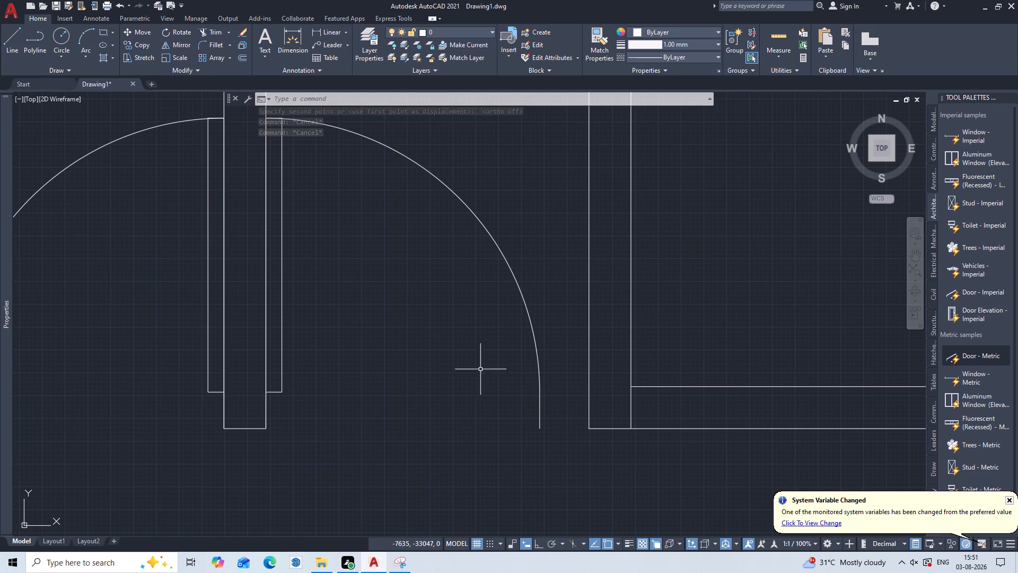
left_click(538, 333)
left_click(510, 386)
key("m")
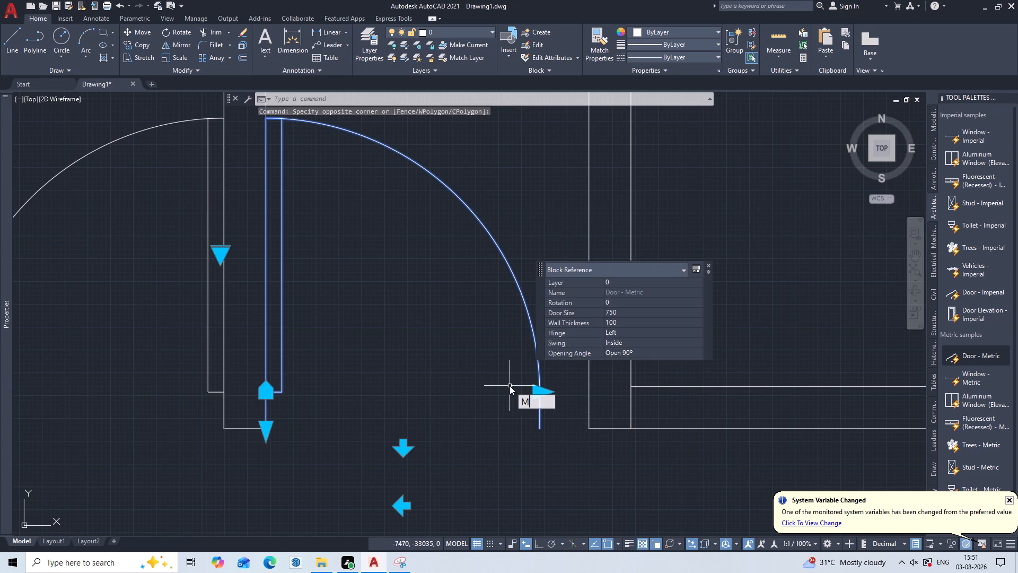
key("Return")
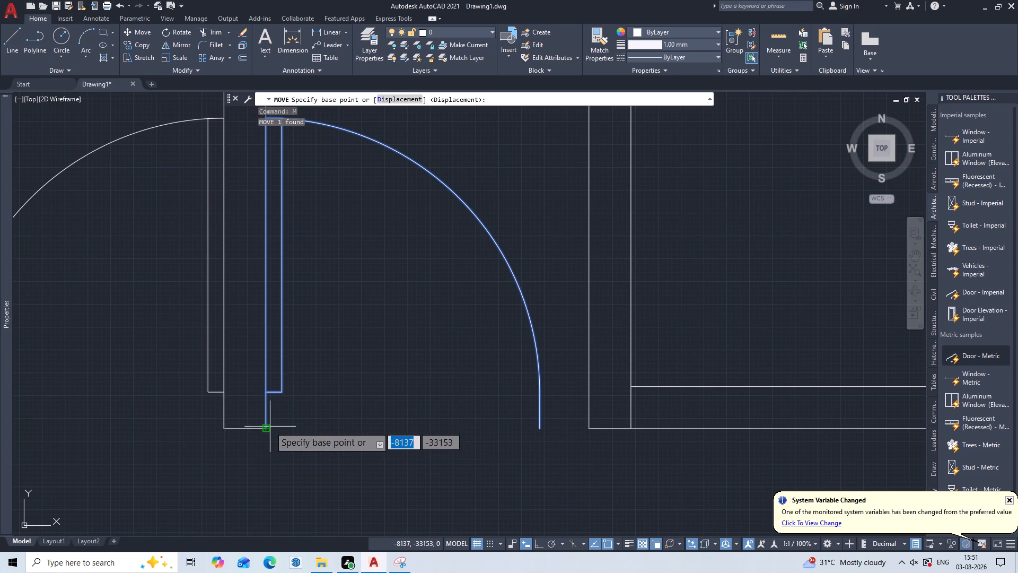
left_click(269, 426)
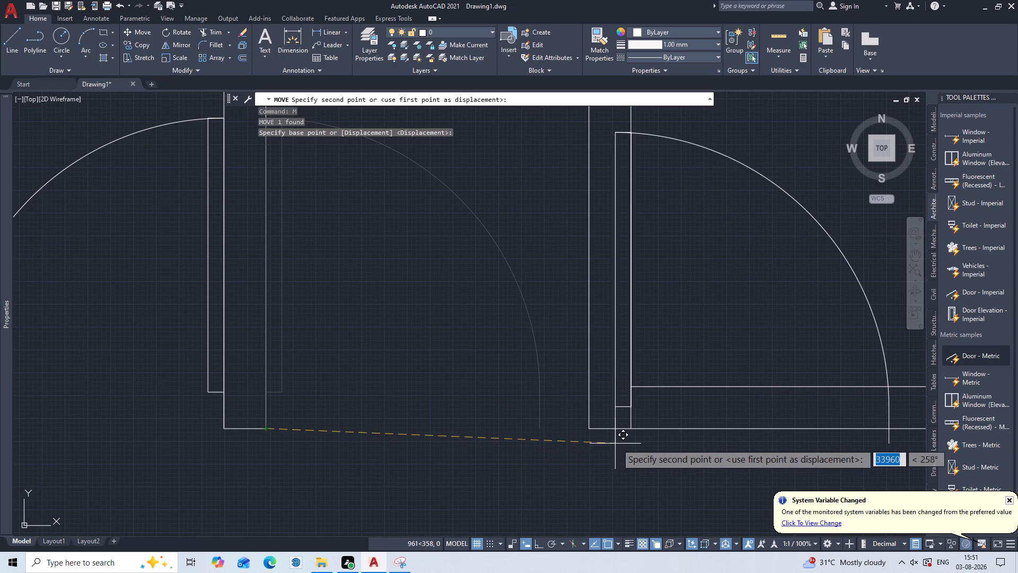
middle_click_drag(617, 444, 565, 438)
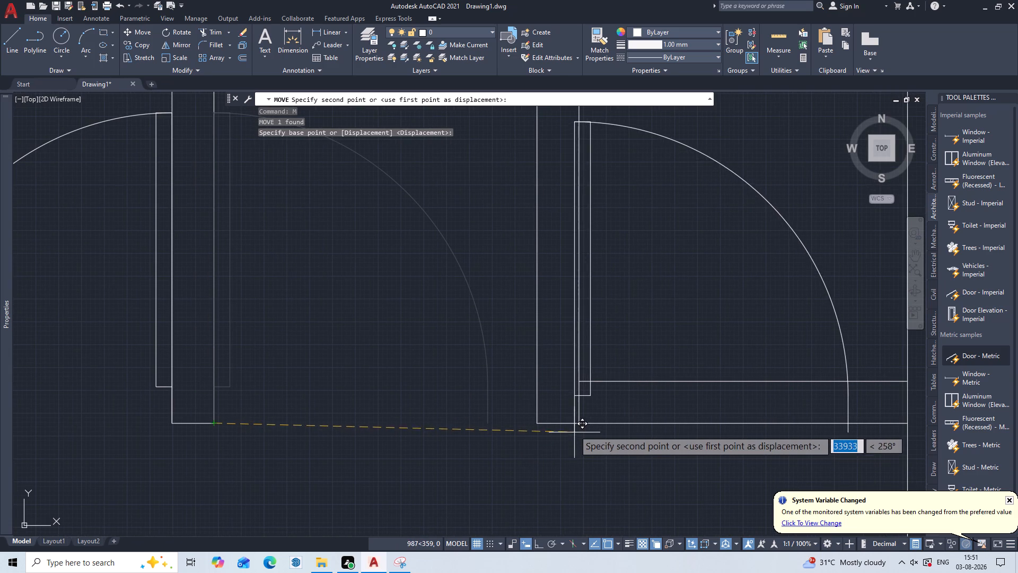
left_click(579, 422)
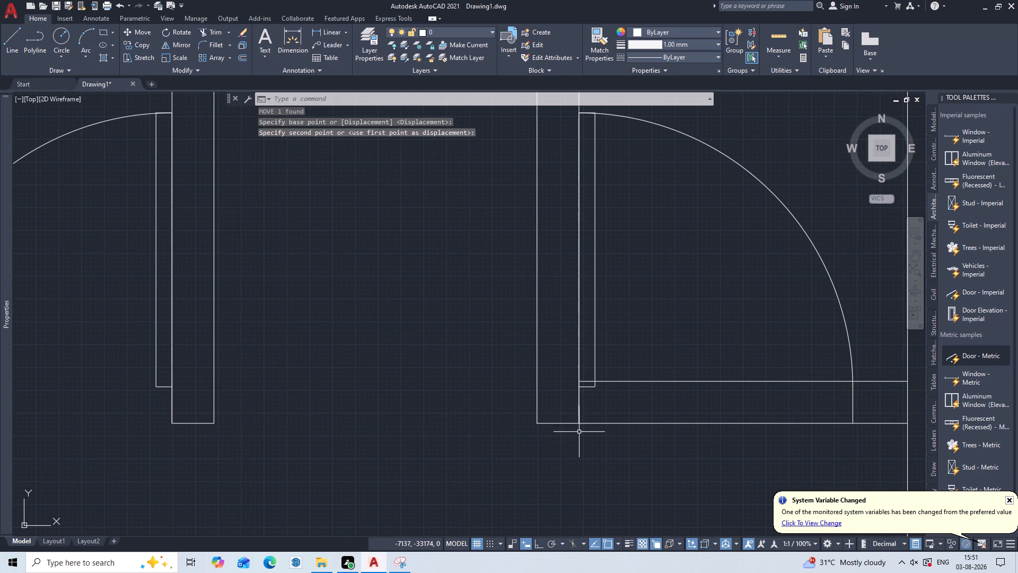
key("Escape")
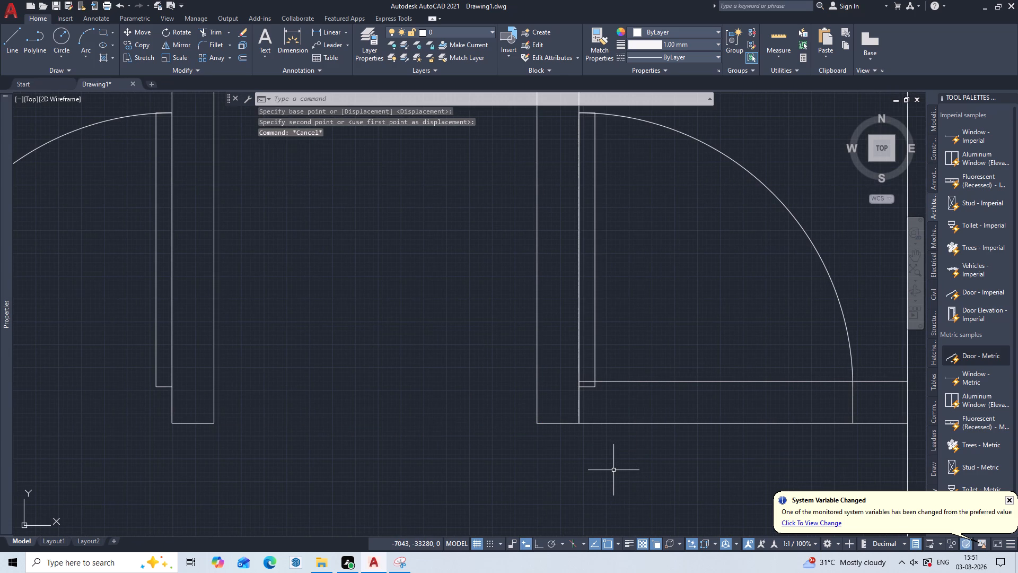
Trim both wall lines across the right cubicle's door opening, including the short piece left at the door leaf.
key("t")
key("r")
key("Return")
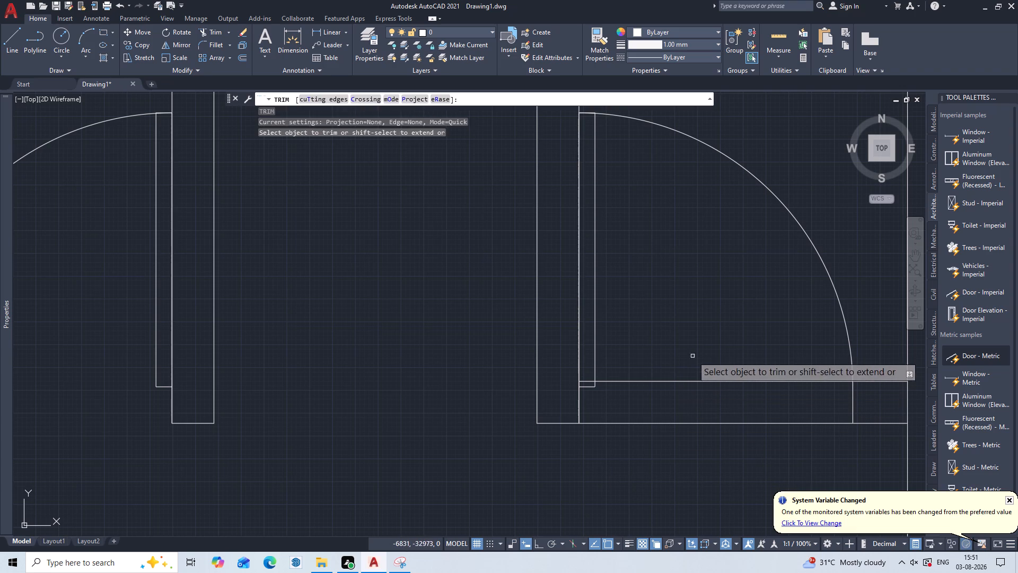
left_click(695, 348)
left_click(652, 480)
scroll(582, 372, "up", 2)
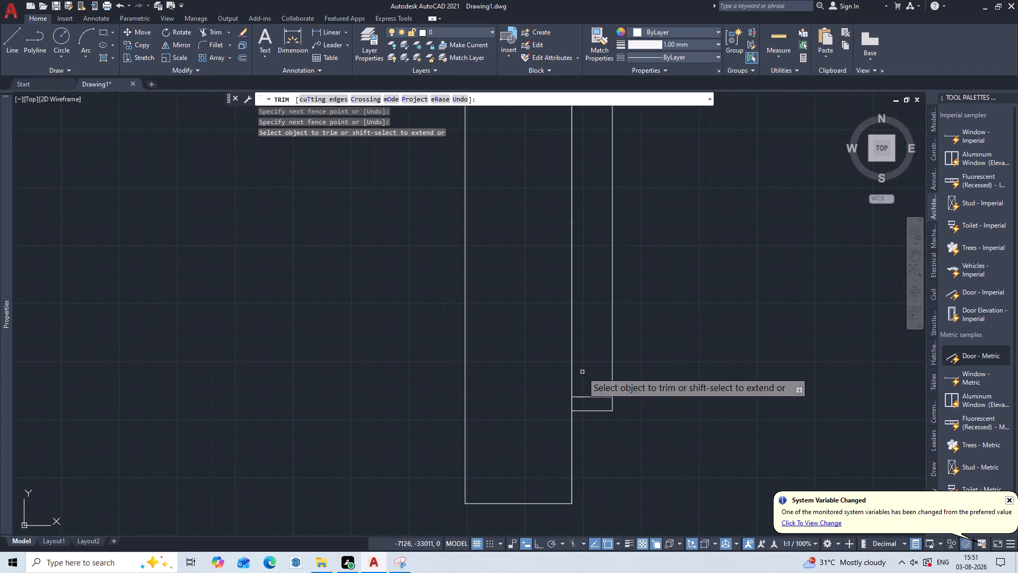
left_click(591, 389)
left_click(590, 401)
scroll(697, 342, "down", 3)
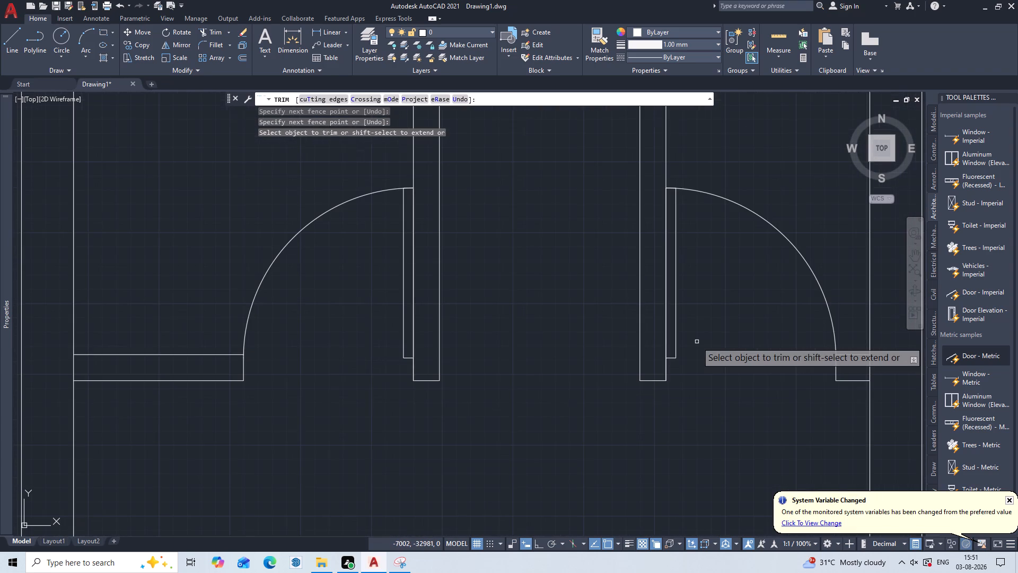
middle_click_drag(697, 342, 479, 414)
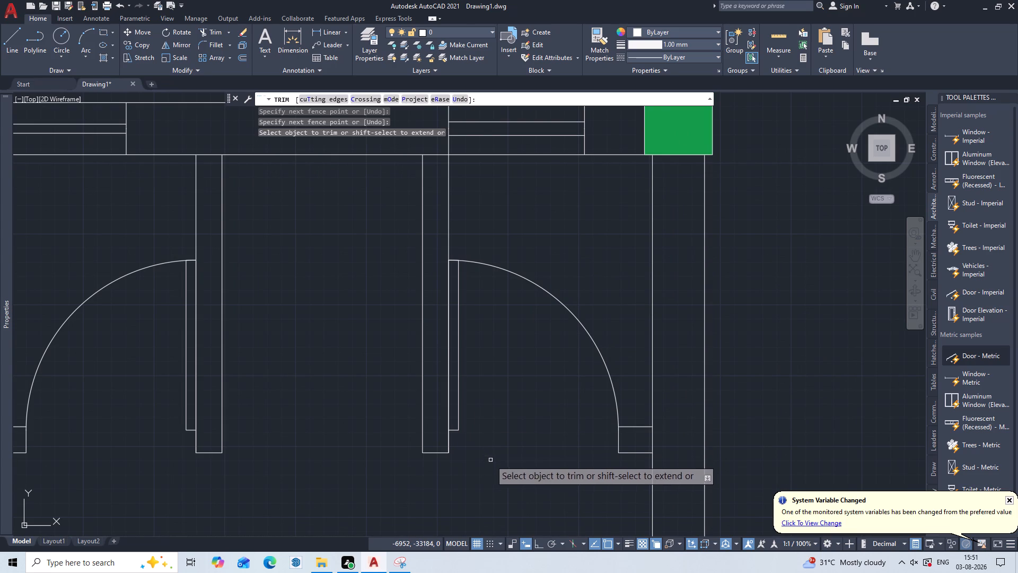
key("Escape")
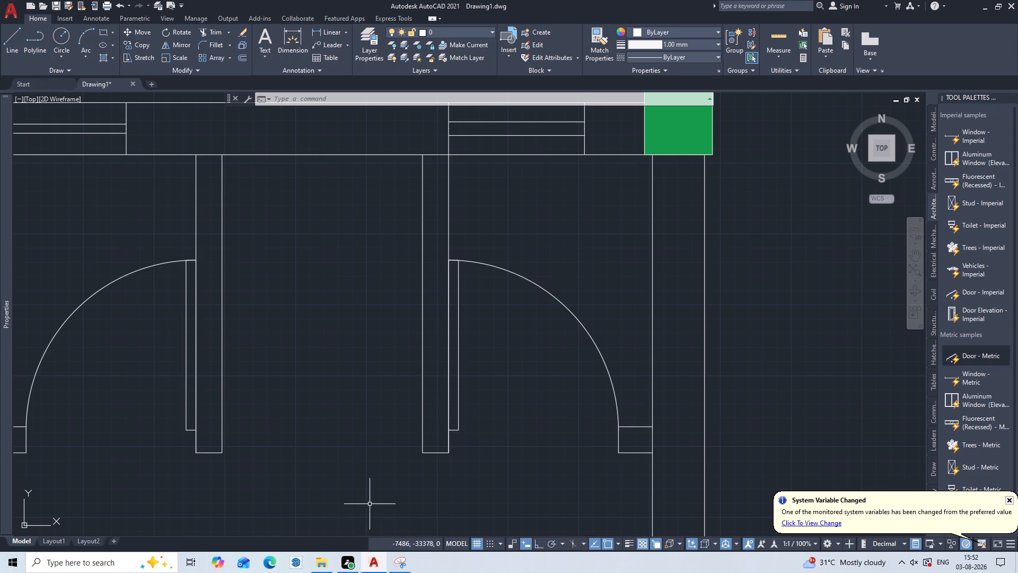
Trim the top wall's inner line between the two faces of the left cubicle's partition.
scroll(385, 475, "down", 3)
middle_click_drag(363, 457, 512, 281)
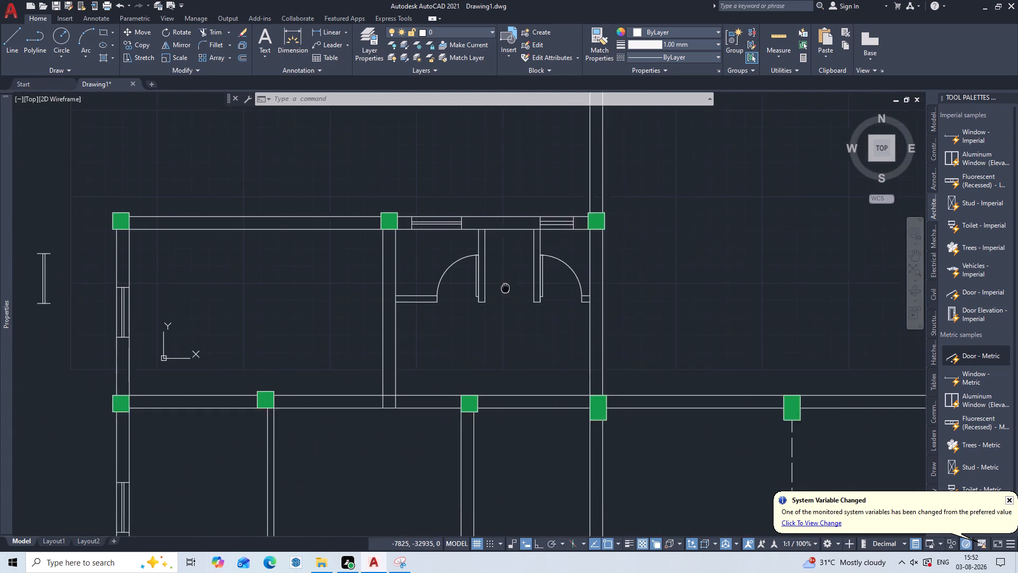
middle_click_drag(512, 281, 520, 272)
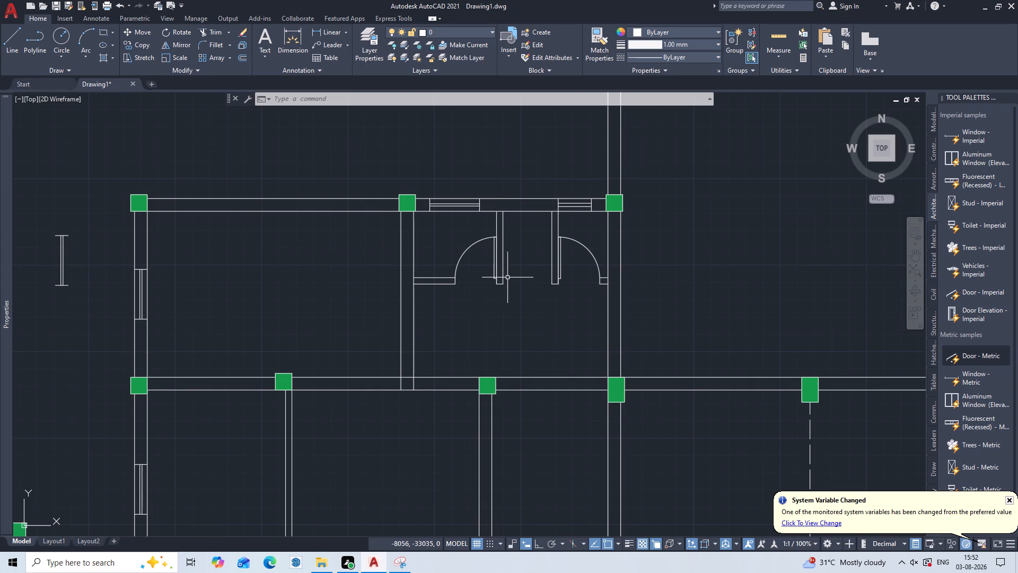
scroll(517, 212, "up", 2)
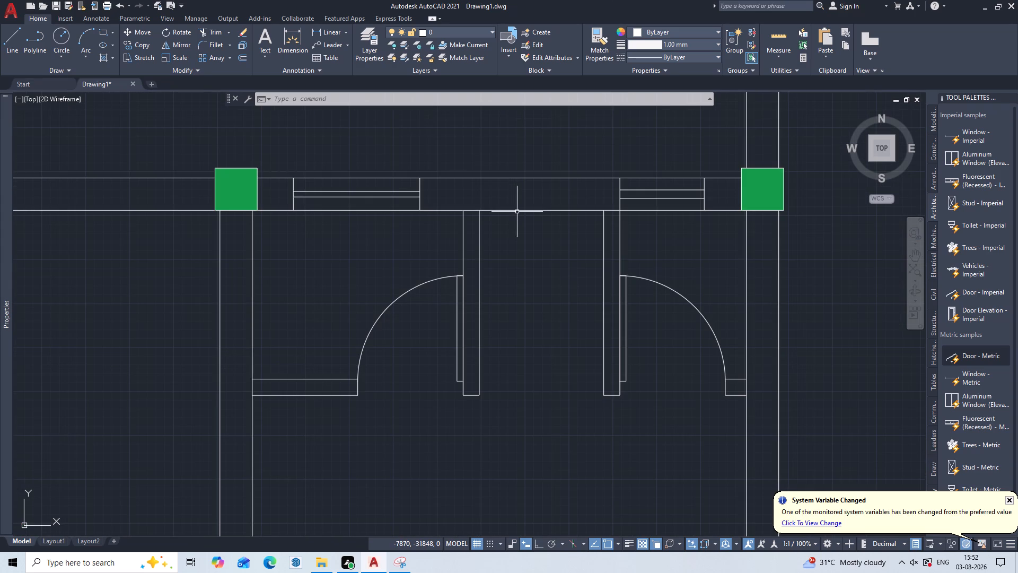
key("t")
key("r")
key("Return")
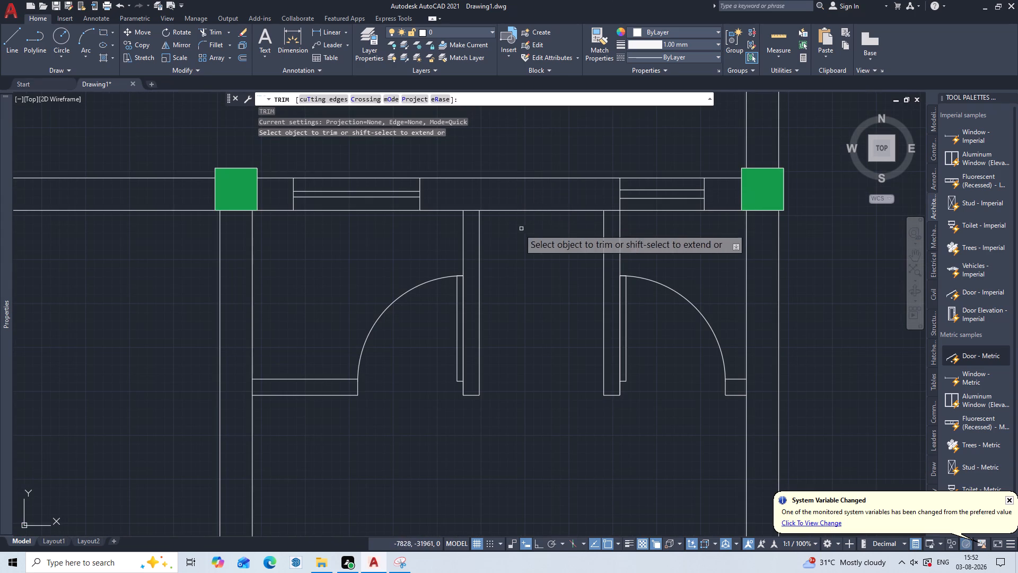
scroll(475, 206, "up", 3)
left_click(474, 206)
left_click(452, 258)
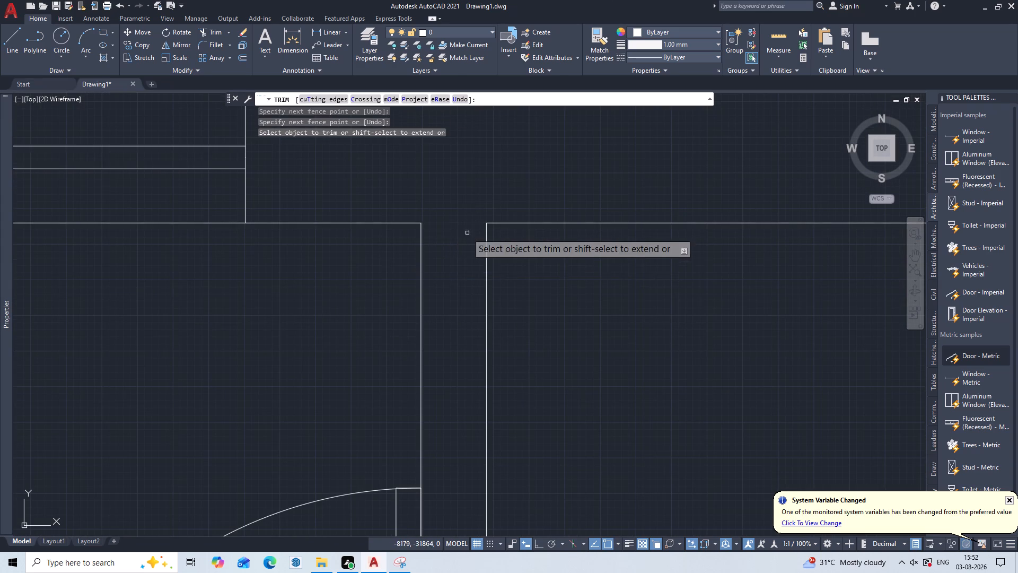
Trim the top wall's inner line between the two faces of the right cubicle's partition.
scroll(474, 221, "down", 3)
scroll(585, 235, "up", 2)
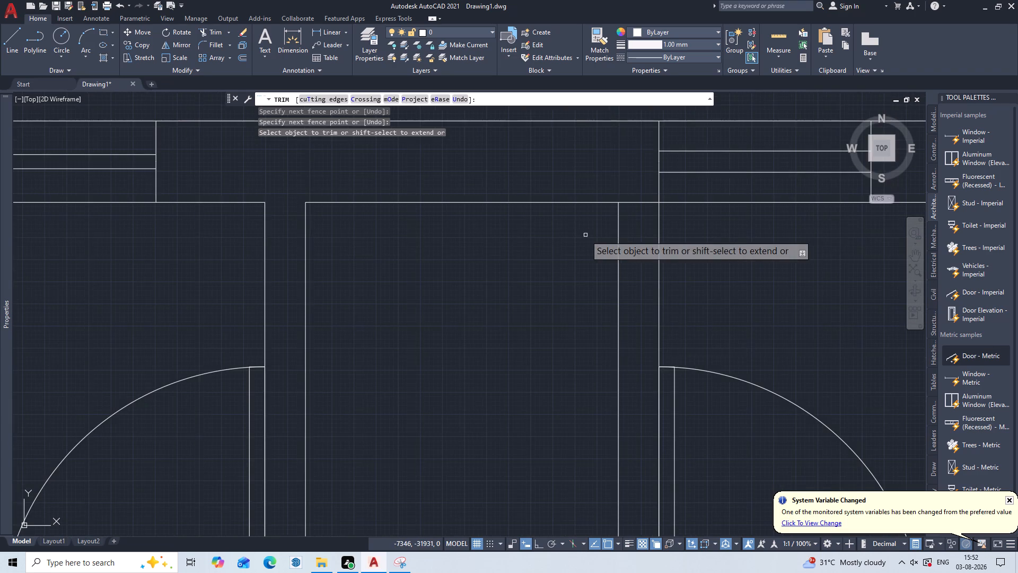
middle_click_drag(585, 235, 426, 367)
scroll(456, 324, "up", 2)
left_click(499, 306)
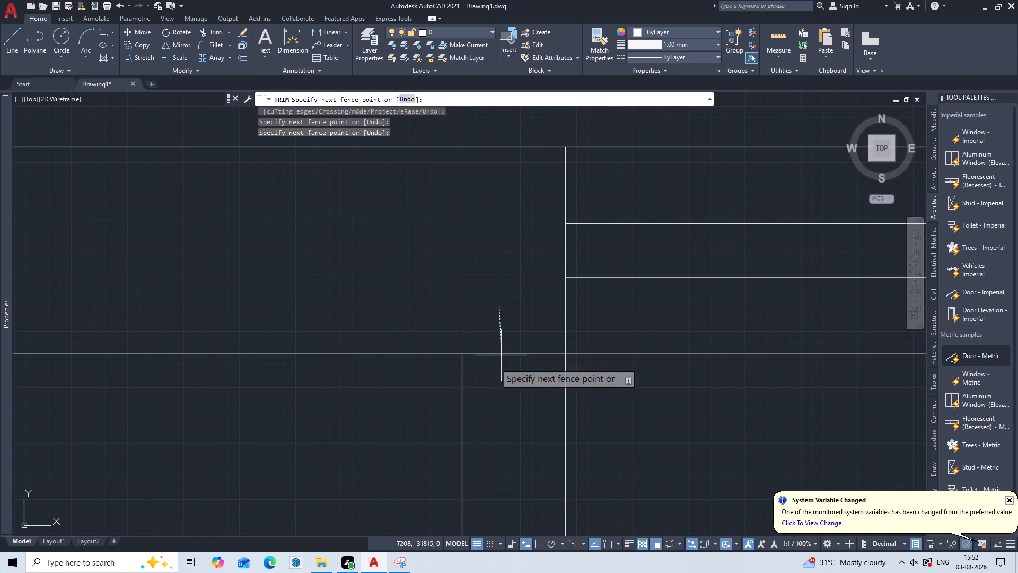
left_click(505, 423)
scroll(510, 424, "down", 3)
middle_click_drag(468, 452, 551, 322)
scroll(545, 340, "down", 2)
middle_click_drag(522, 387, 557, 228)
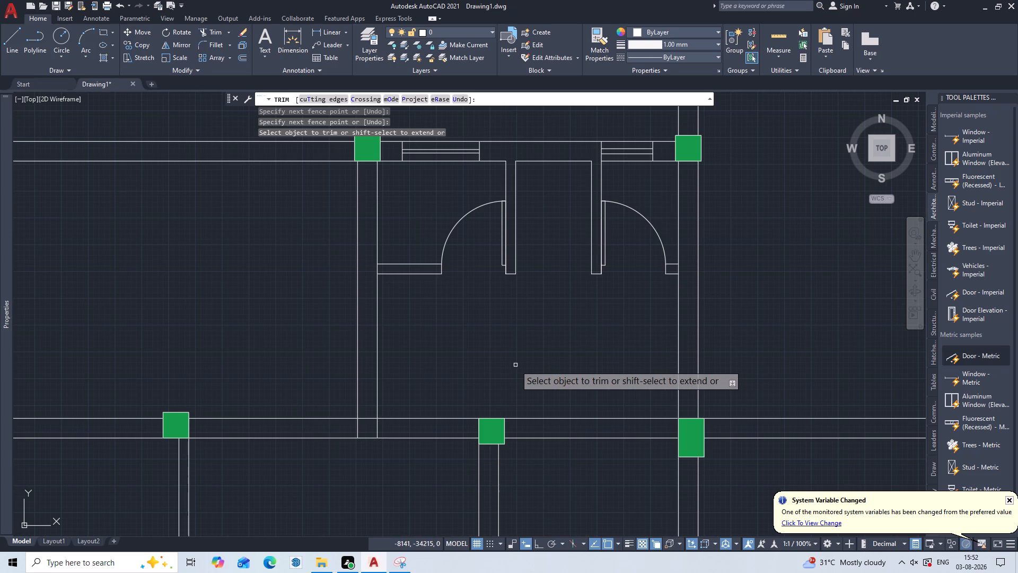
key("Escape")
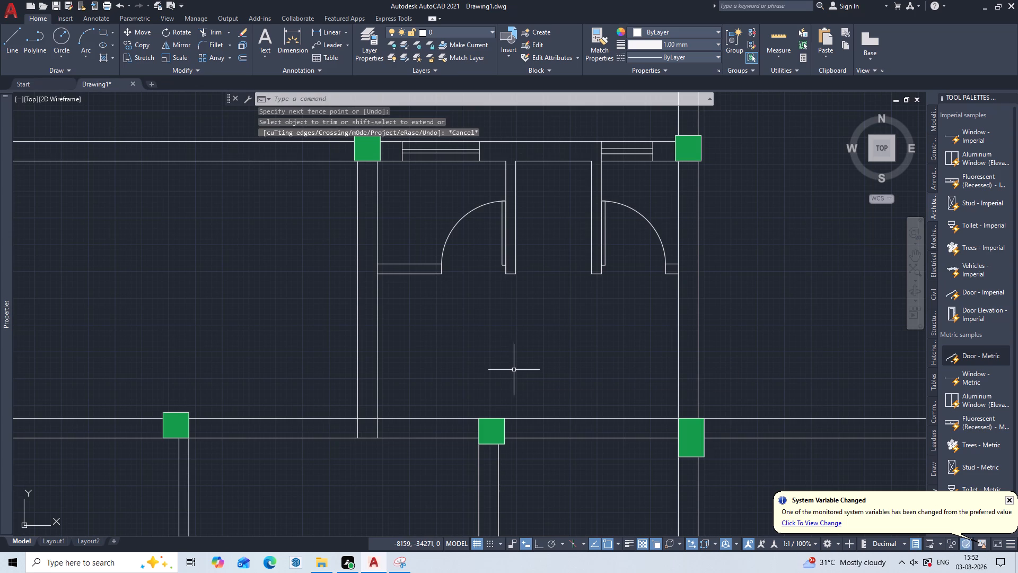
Copy the right cubicle's door by its hinge-side wall end to the junction below the left cubicle, on the horizontal wall's lower face.
middle_click_drag(532, 346, 550, 348)
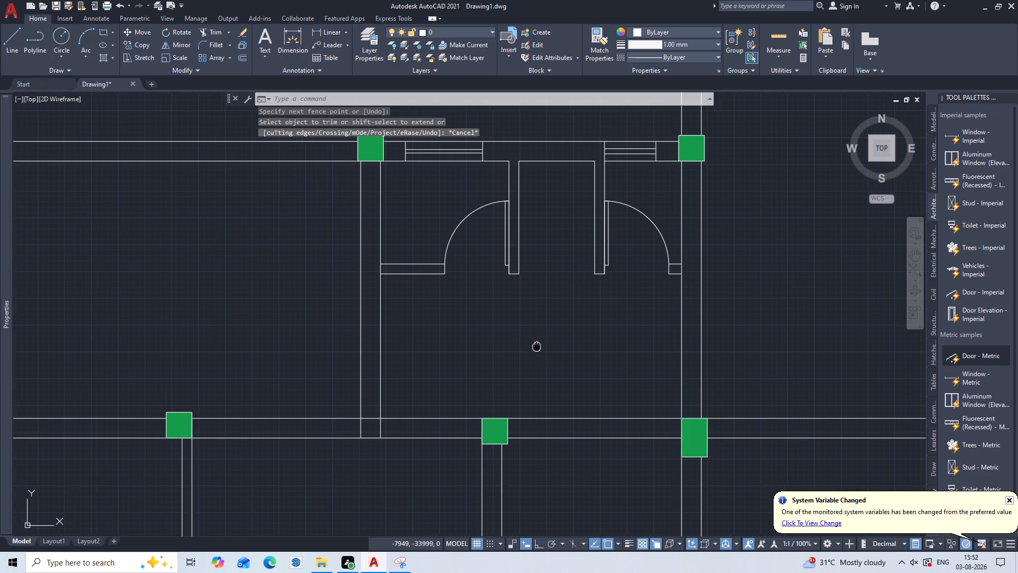
middle_click_drag(550, 348, 625, 414)
middle_click_drag(555, 394, 619, 328)
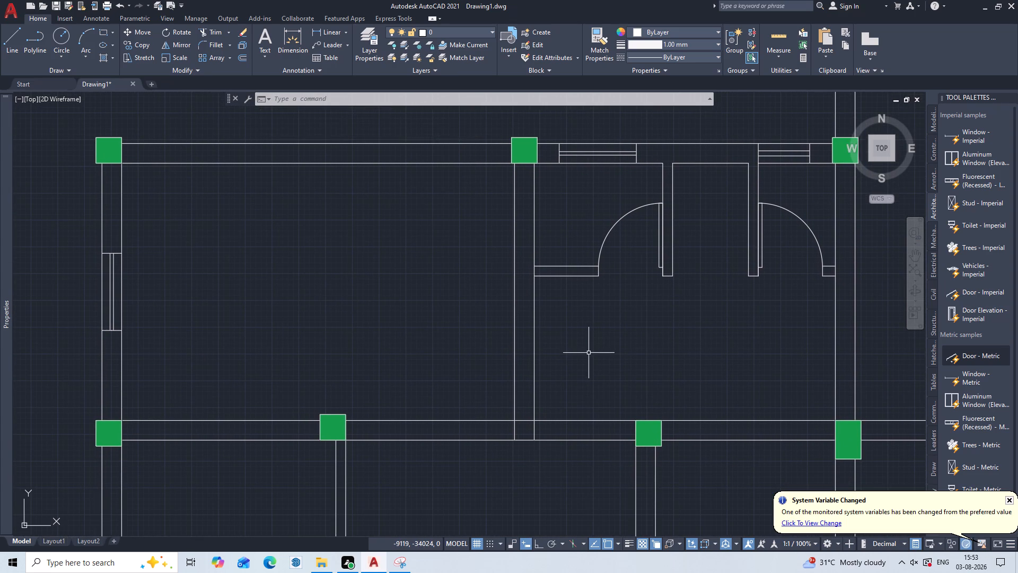
middle_click_drag(470, 505, 496, 426)
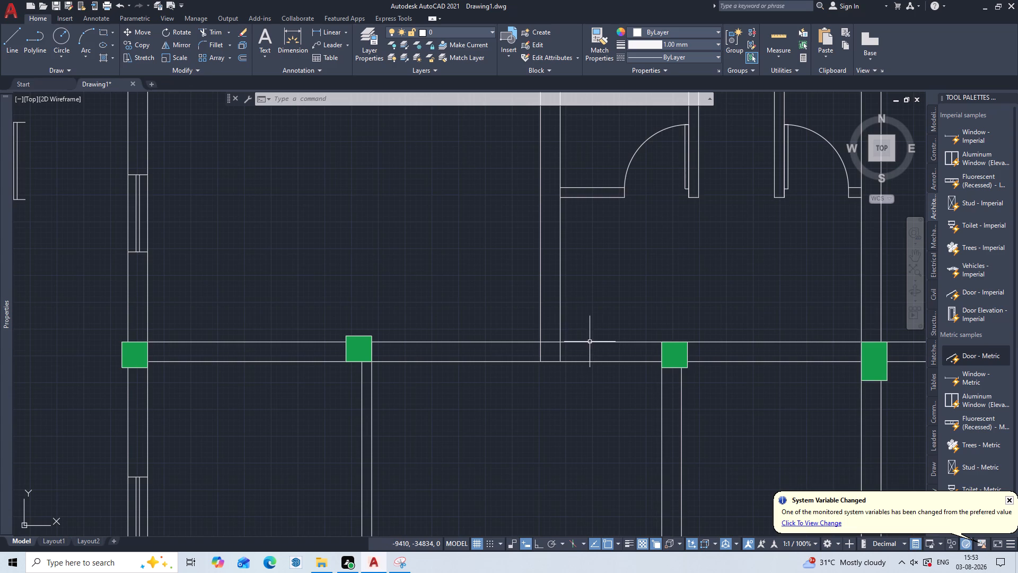
scroll(549, 394, "up", 1)
middle_click_drag(549, 394, 447, 492)
scroll(447, 492, "down", 1)
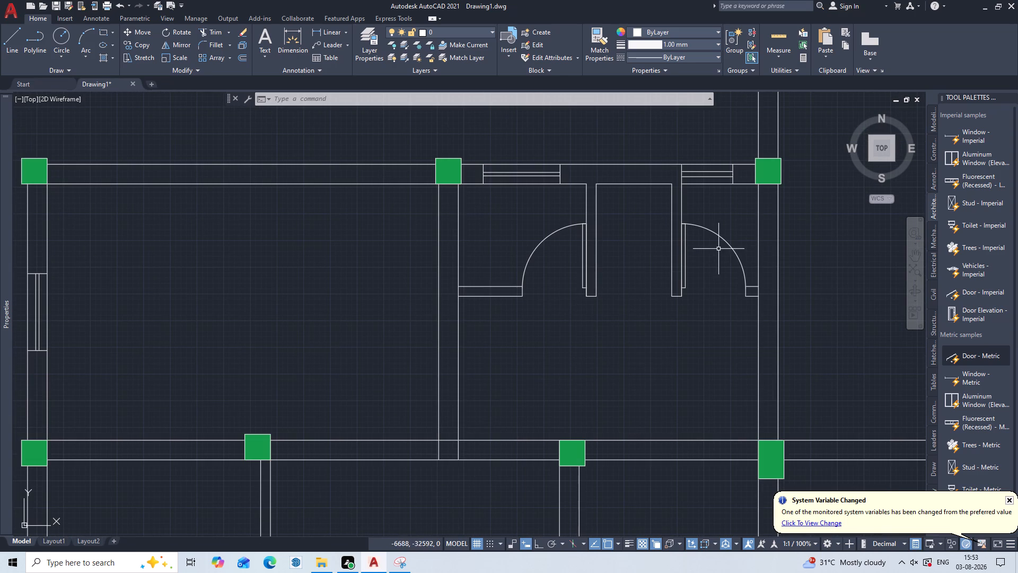
key("c")
type("OP")
key("Return")
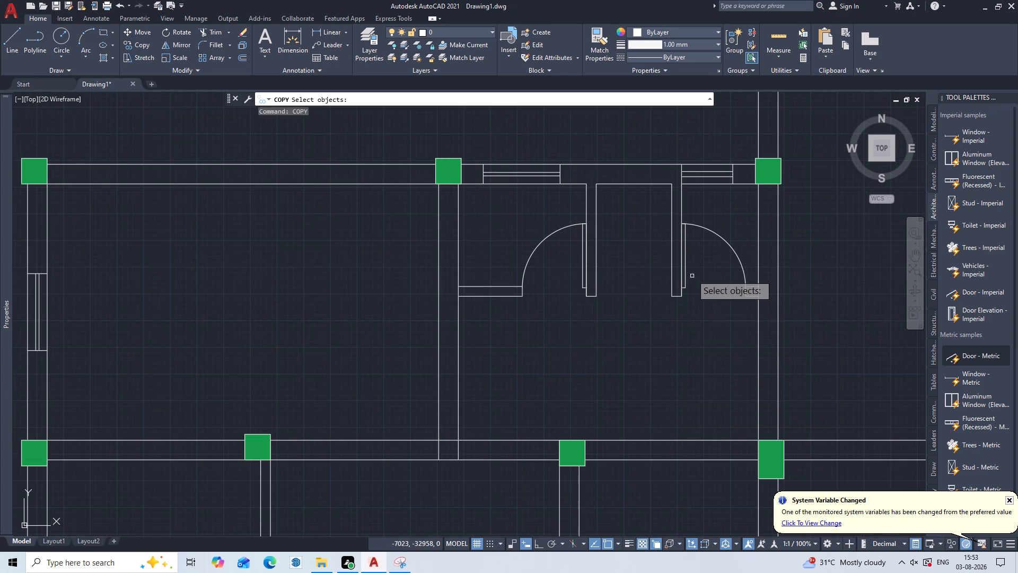
left_click(717, 230)
left_click(700, 256)
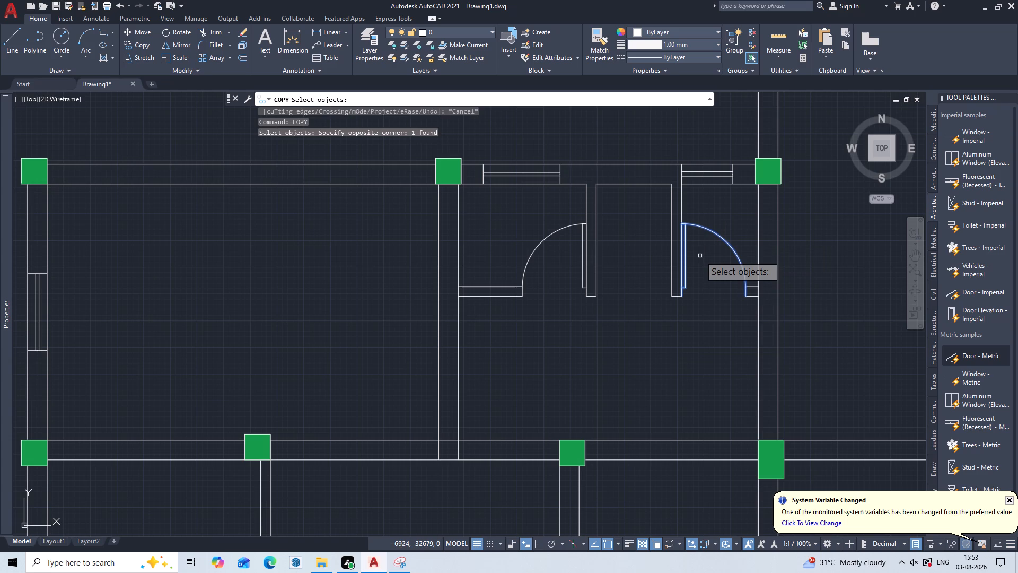
key("Return")
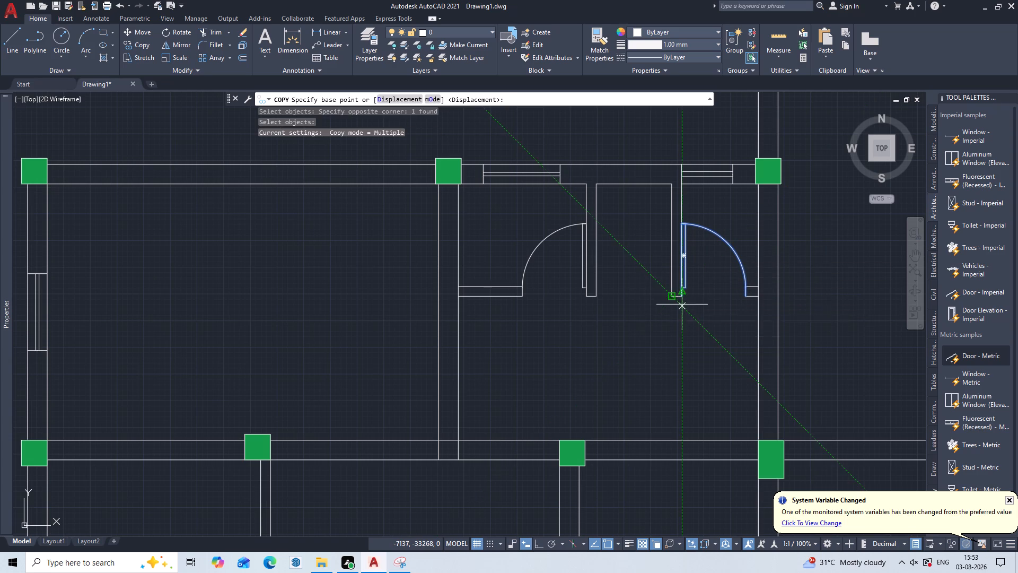
scroll(683, 302, "up", 3)
double_click(670, 277)
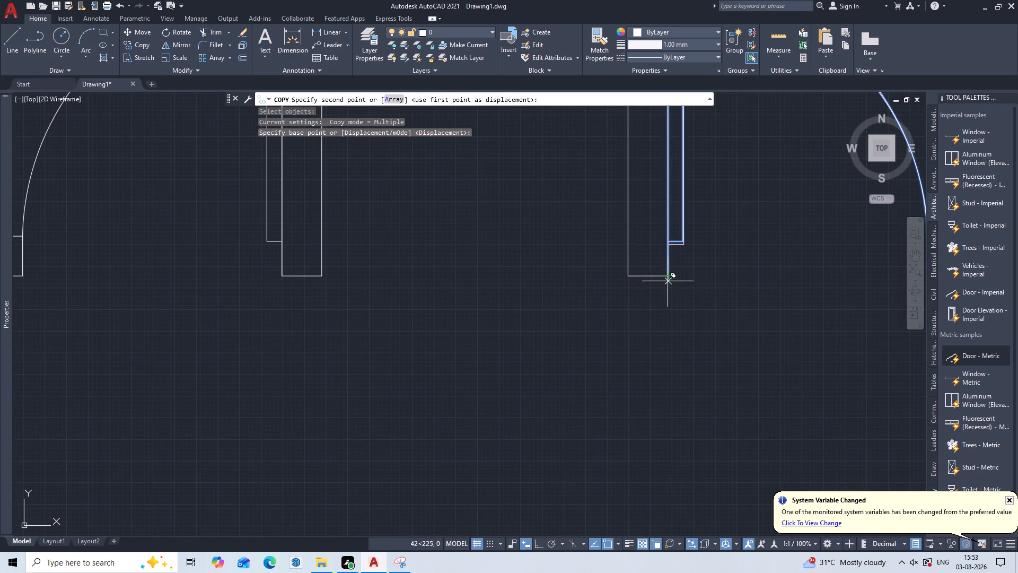
scroll(489, 413, "down", 3)
middle_click_drag(489, 413, 724, 262)
scroll(730, 260, "down", 1)
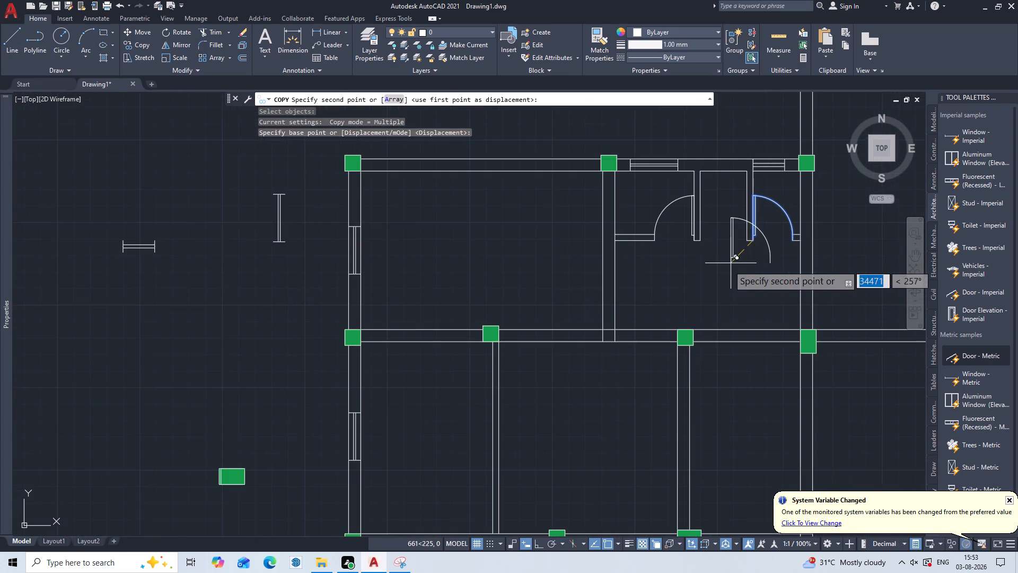
scroll(665, 300, "up", 4)
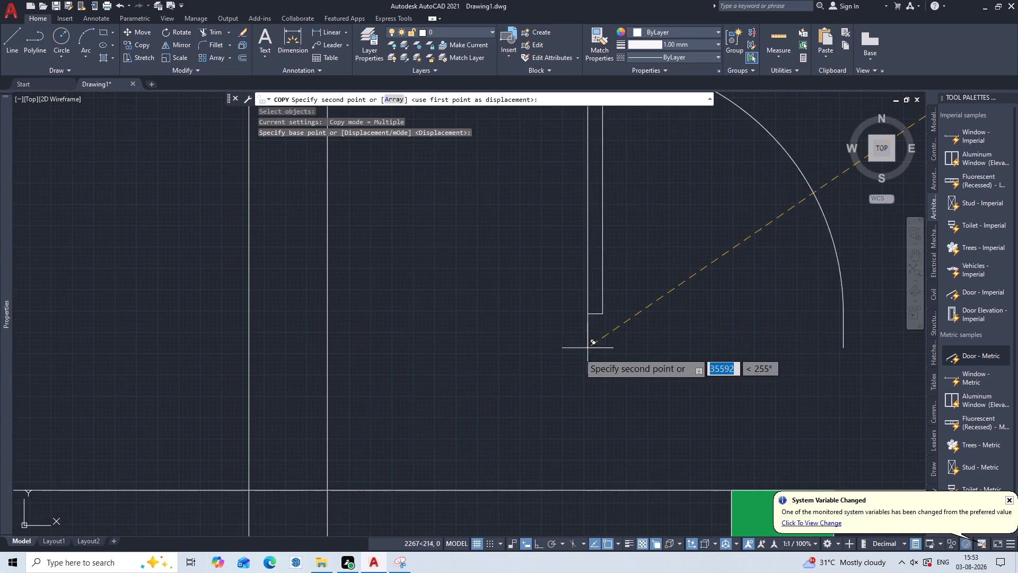
scroll(567, 362, "down", 4)
scroll(538, 392, "up", 2)
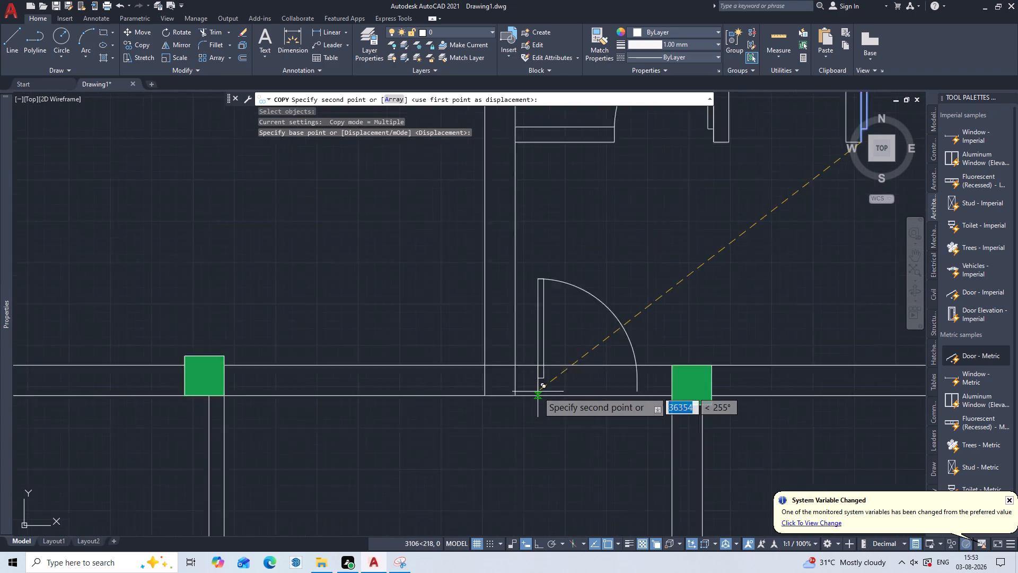
scroll(538, 392, "up", 1)
left_click(501, 397)
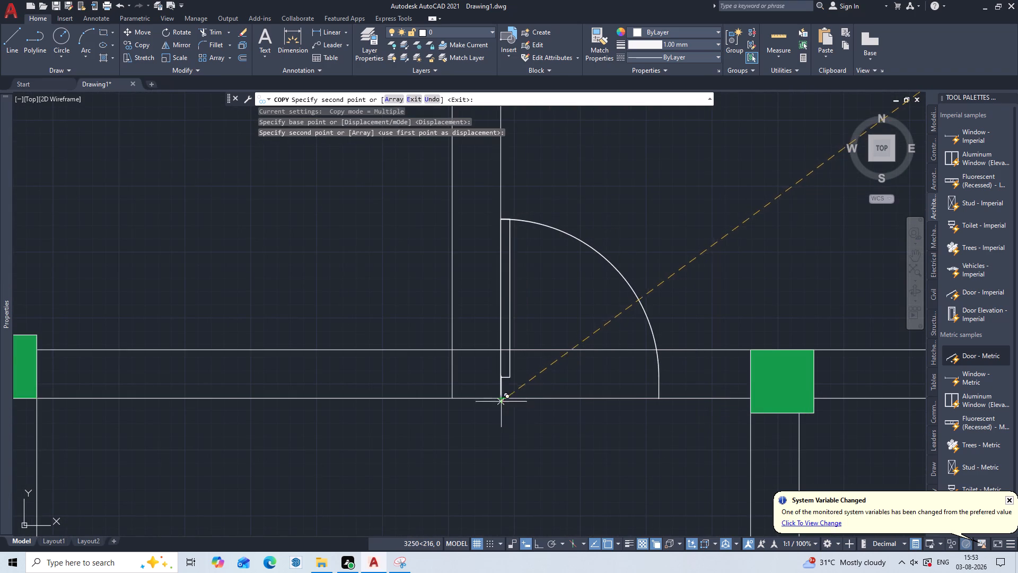
key("Escape")
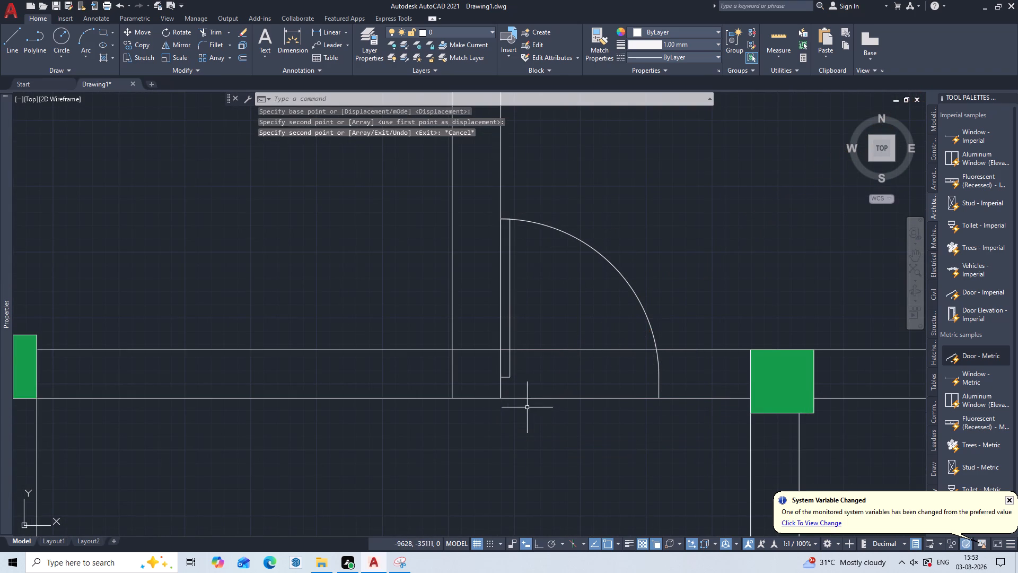
Copy the left cubicle's door by its hinge-side wall end to the left face of the partition junction below, on the horizontal wall's lower face.
key("c")
type("OP")
key("Return")
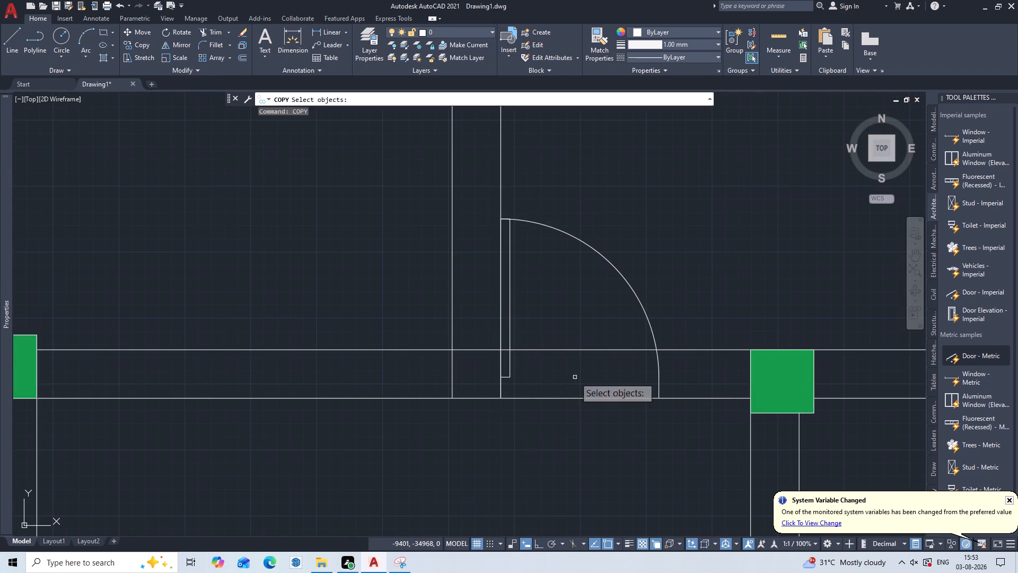
scroll(672, 253, "down", 3)
left_click(696, 142)
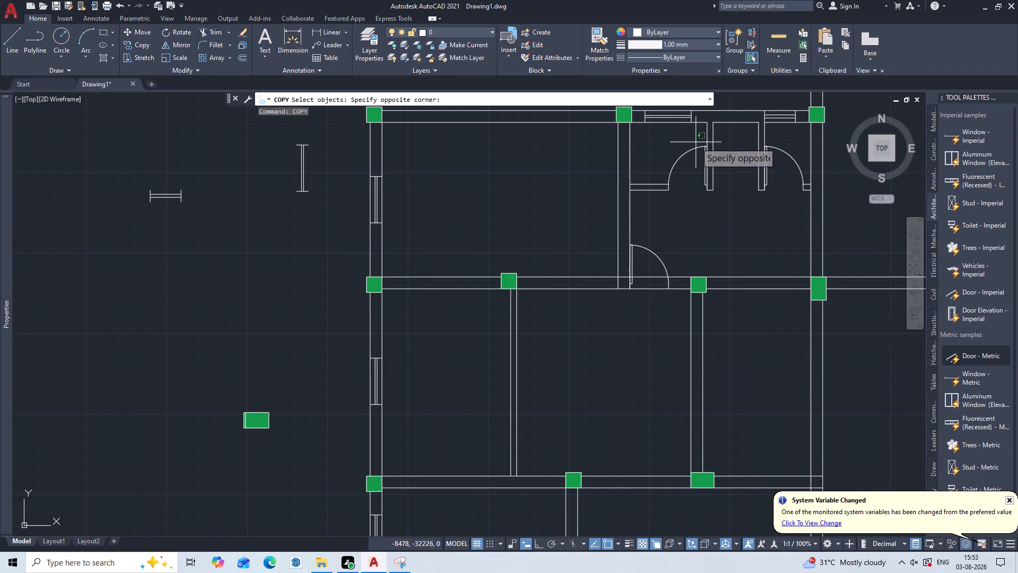
left_click(694, 156)
key("Return")
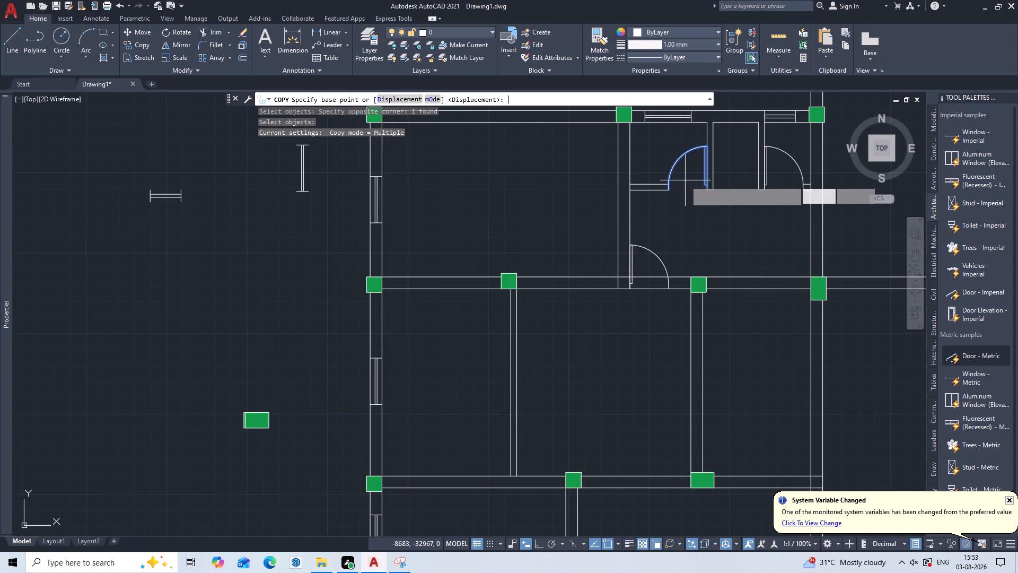
scroll(685, 180, "up", 3)
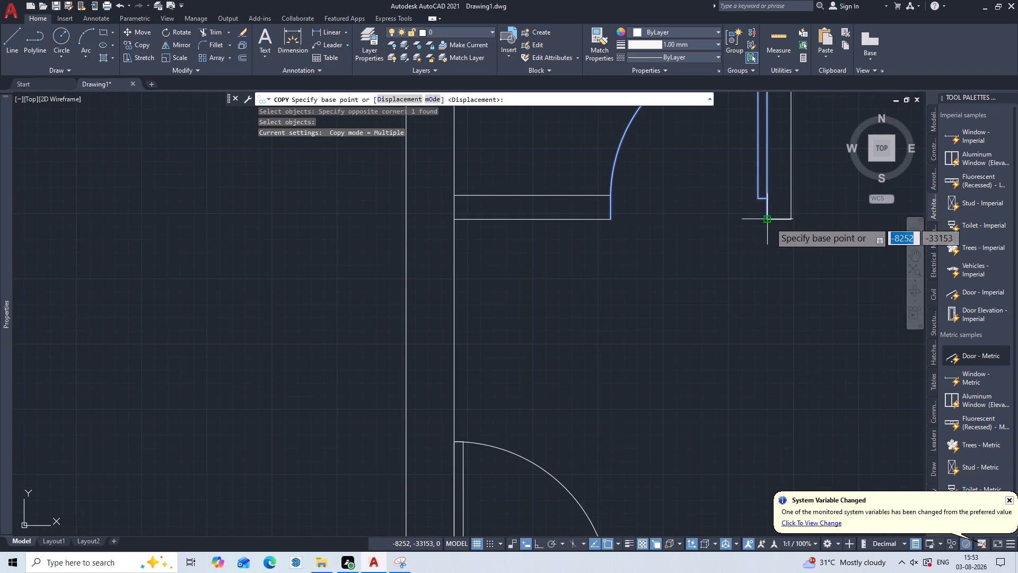
left_click(770, 222)
scroll(531, 343, "down", 3)
middle_click_drag(533, 342, 535, 341)
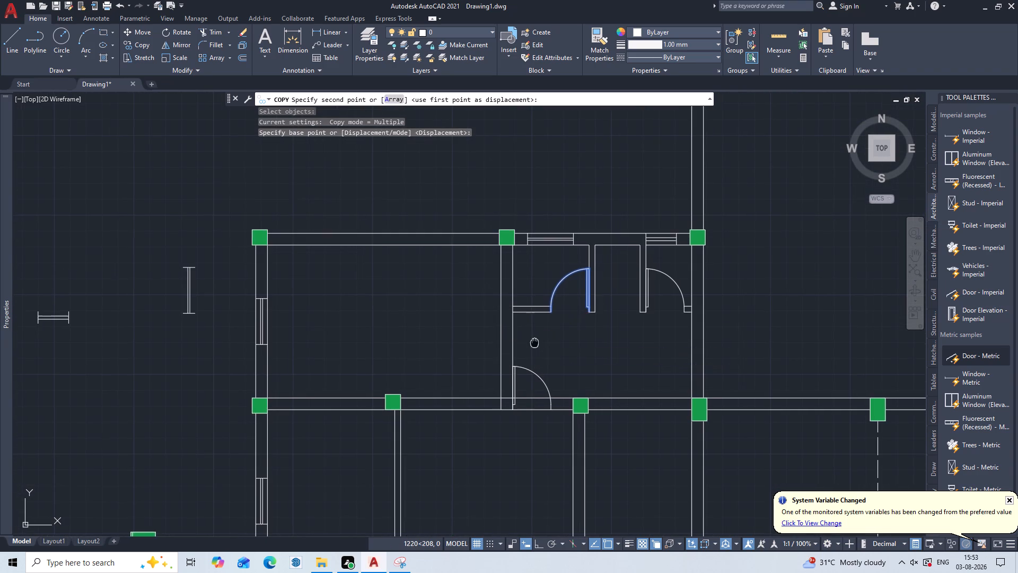
middle_click_drag(535, 341, 630, 273)
scroll(561, 336, "up", 4)
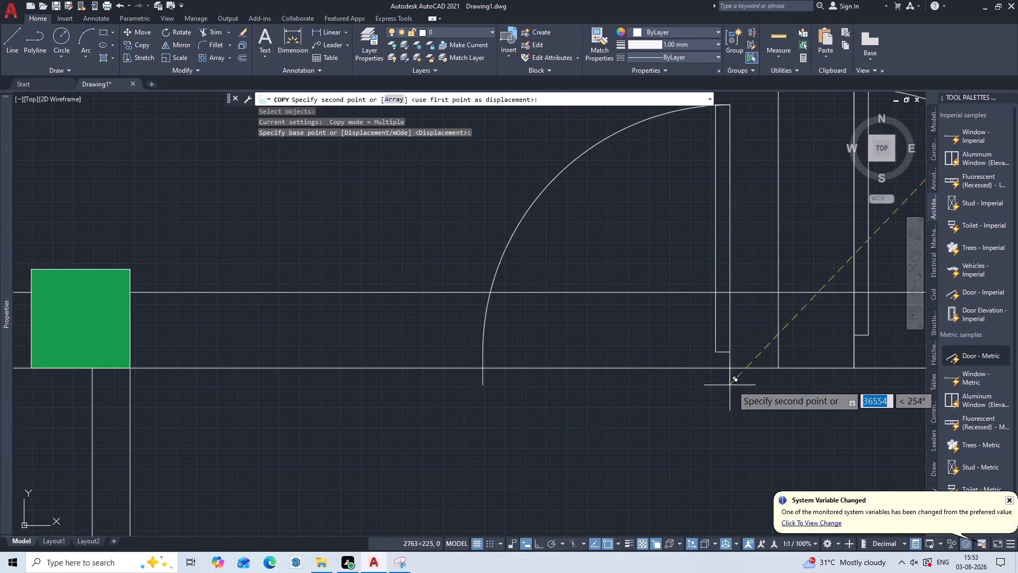
left_click(782, 368)
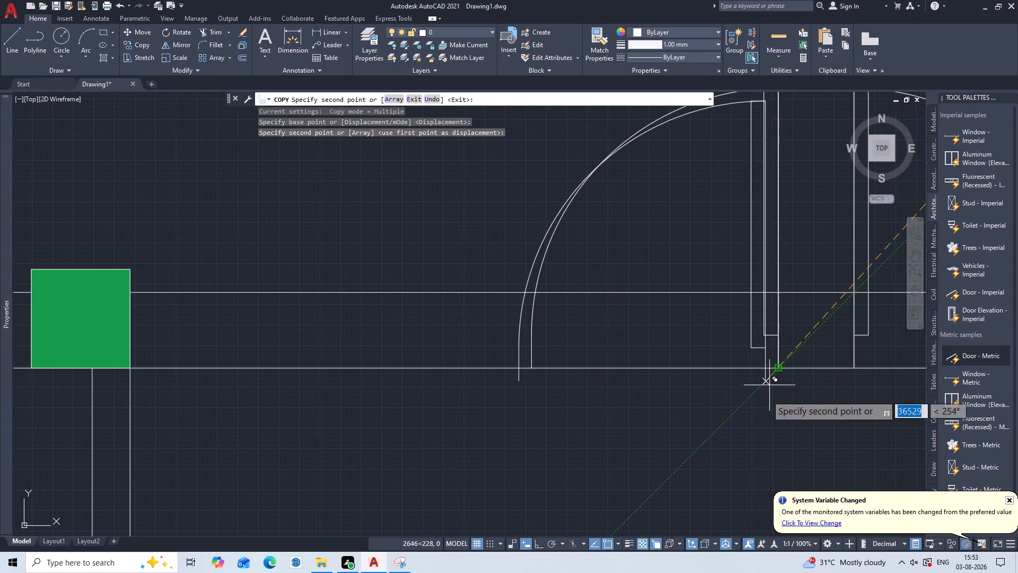
key("Escape")
Trim both horizontal wall lines across the opening of the door left of the partition junction.
type("TR")
key("Return")
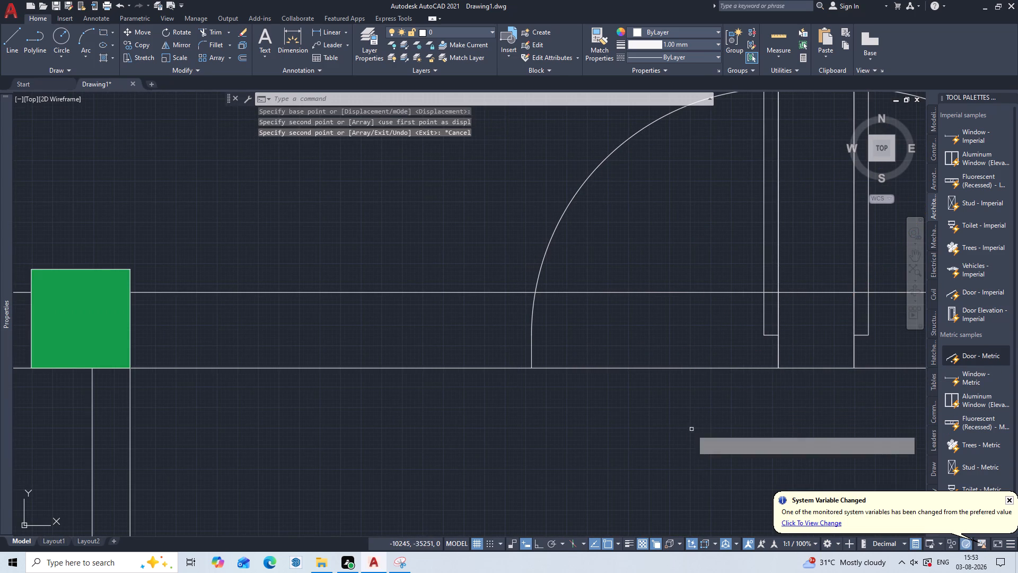
double_click(715, 266)
left_click(659, 459)
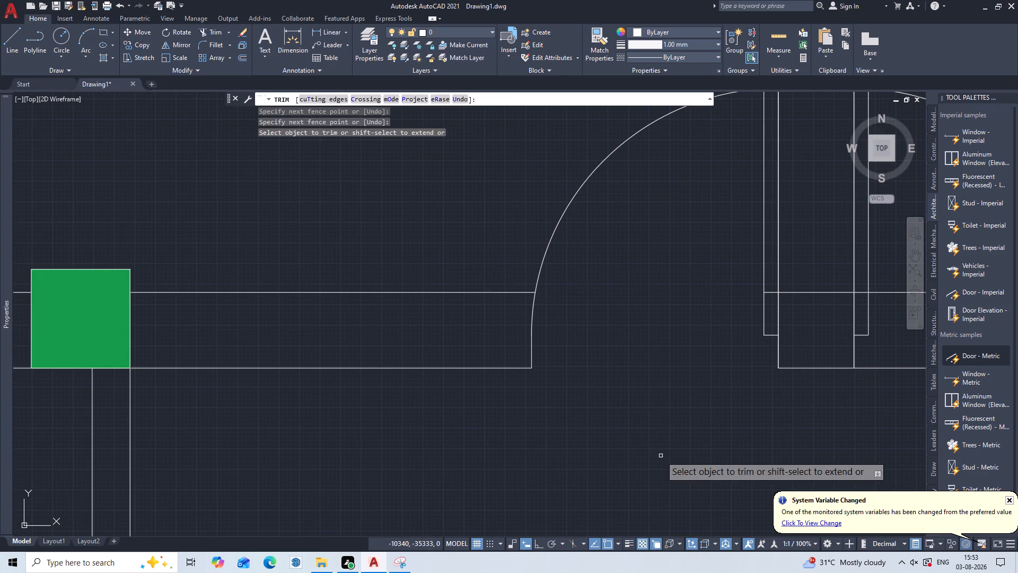
key("Escape")
Scale the door left of the partition junction about its hinge-side wall end, using its opening width as reference and 1000 as new length.
scroll(672, 402, "down", 4)
middle_click_drag(673, 402, 536, 376)
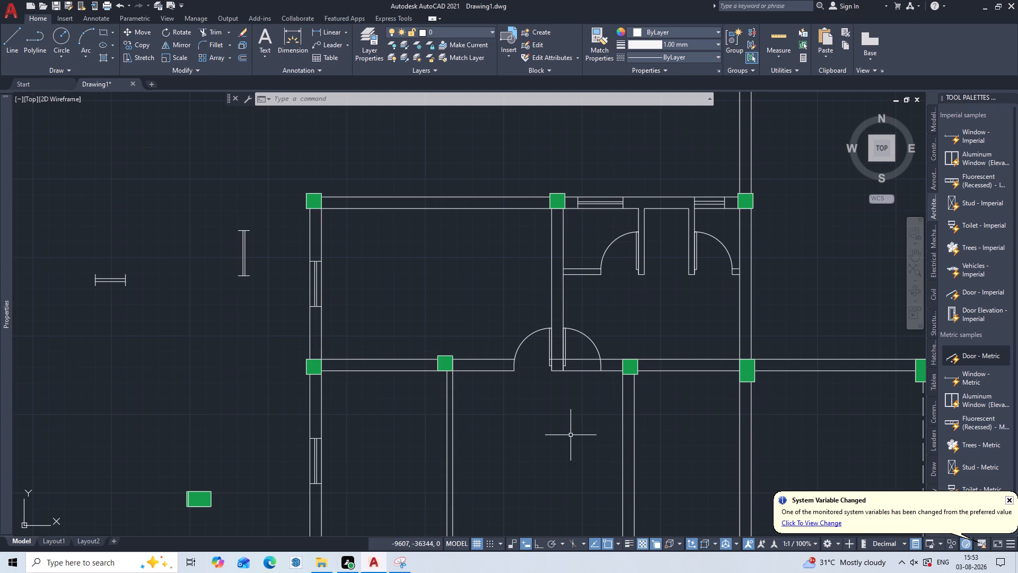
scroll(556, 380, "up", 2)
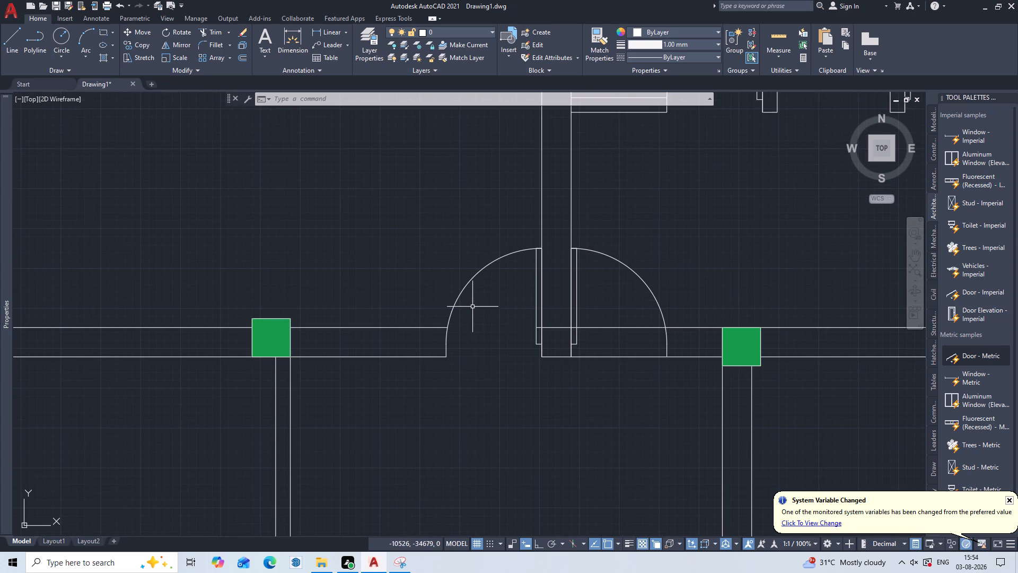
middle_click_drag(472, 303, 489, 368)
scroll(495, 369, "up", 1)
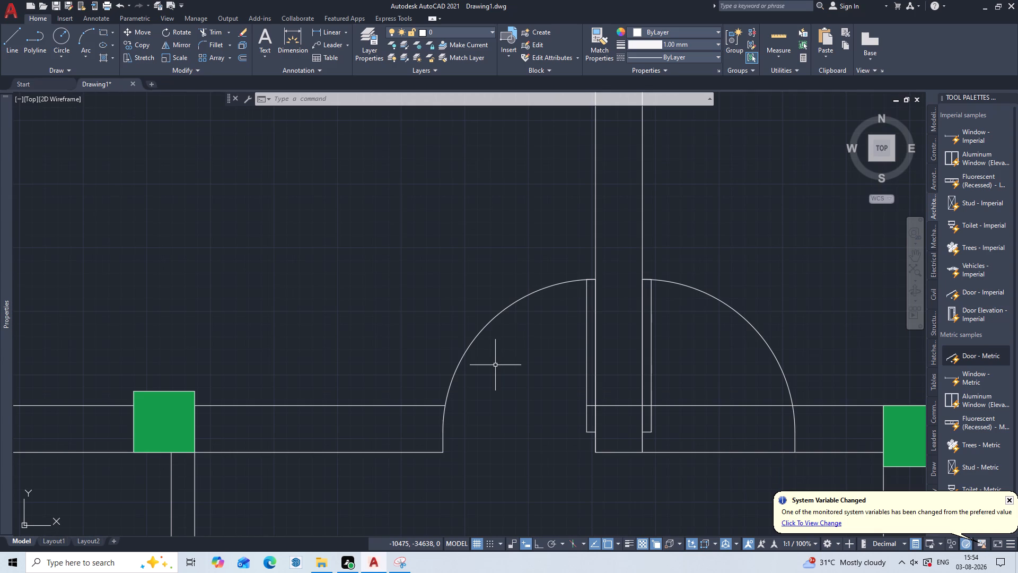
left_click(500, 331)
left_click(462, 359)
type("SC")
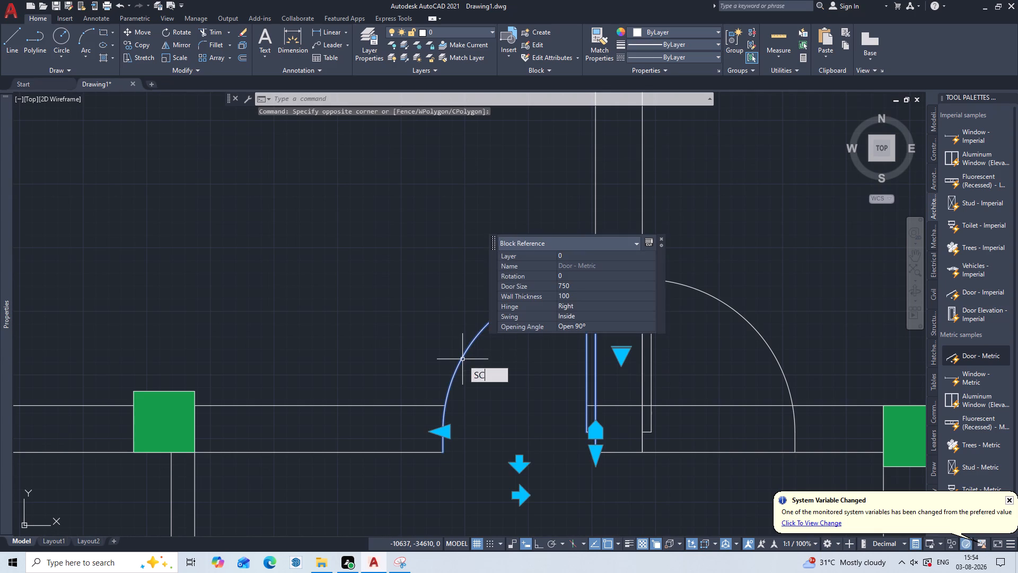
key("Return")
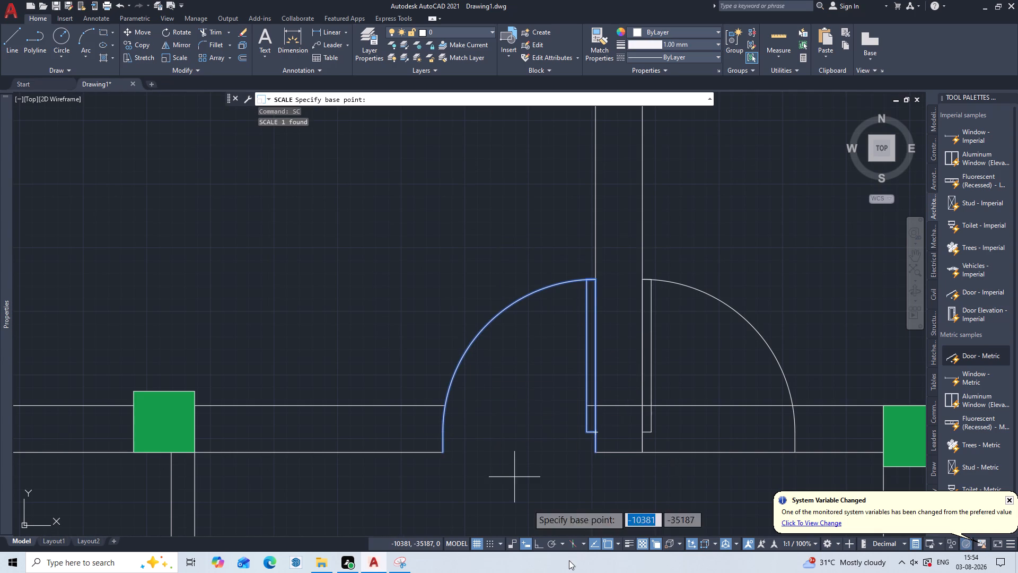
left_click(597, 456)
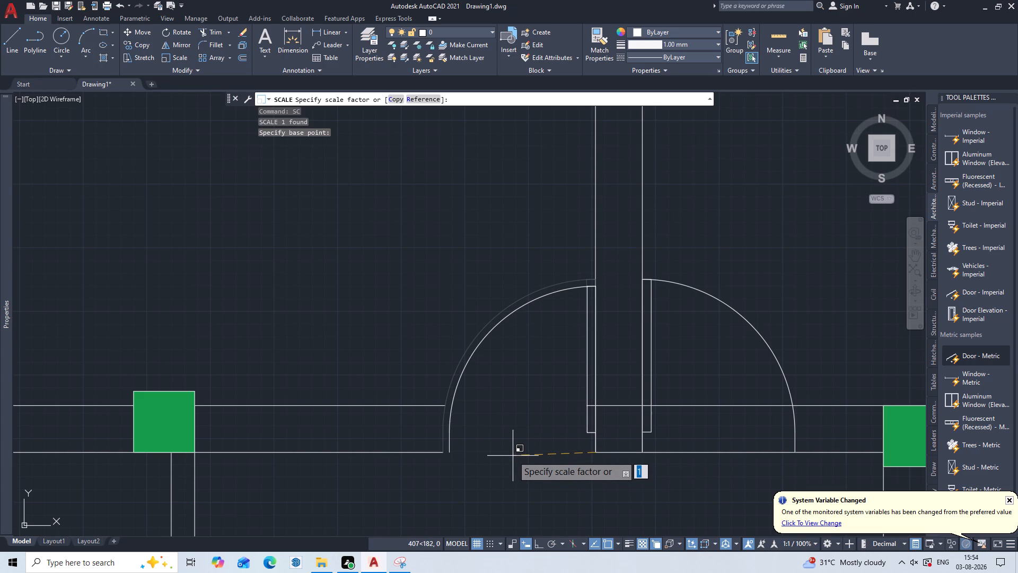
key("r")
key("Return")
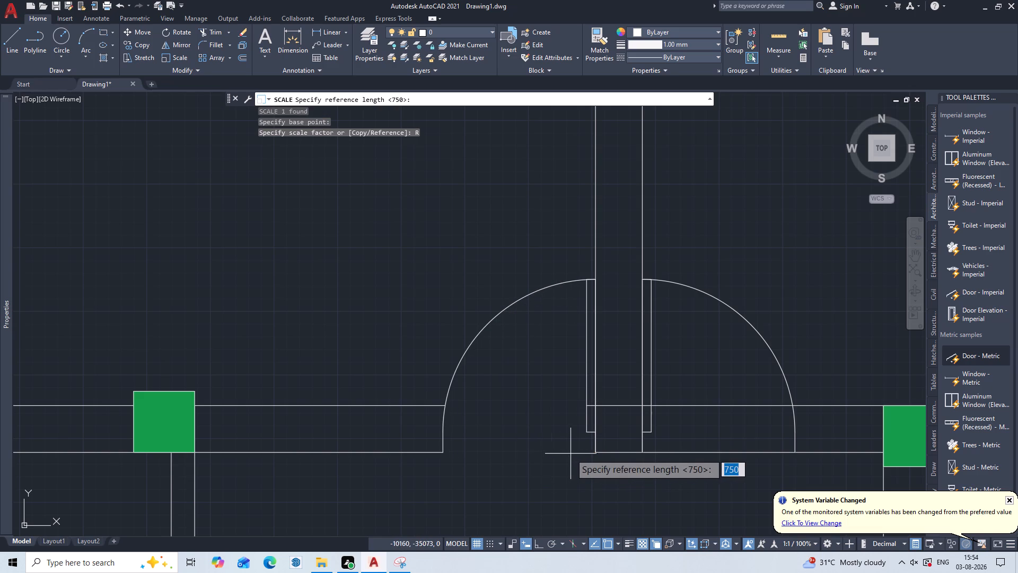
double_click(597, 452)
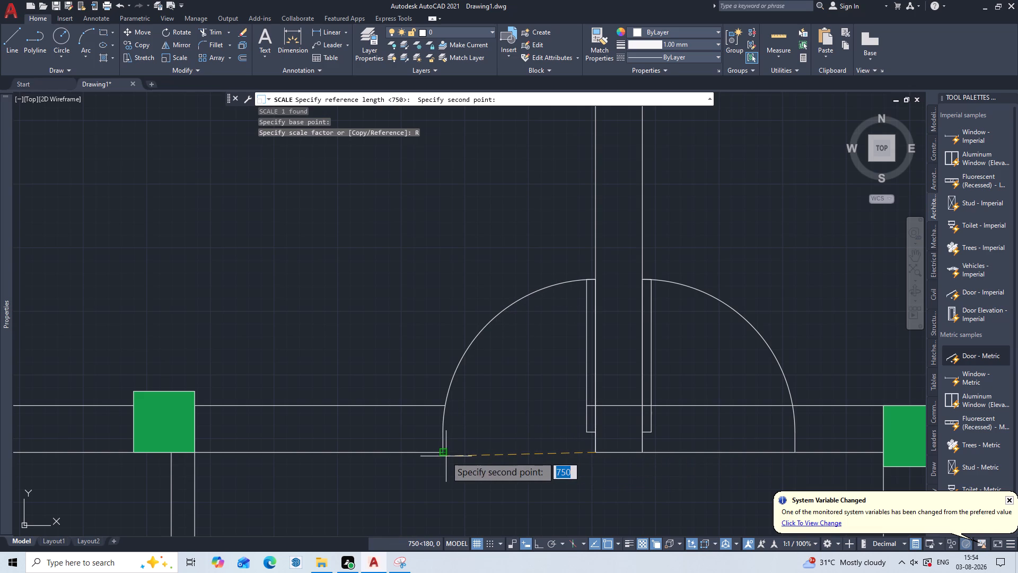
left_click(444, 454)
key("F8")
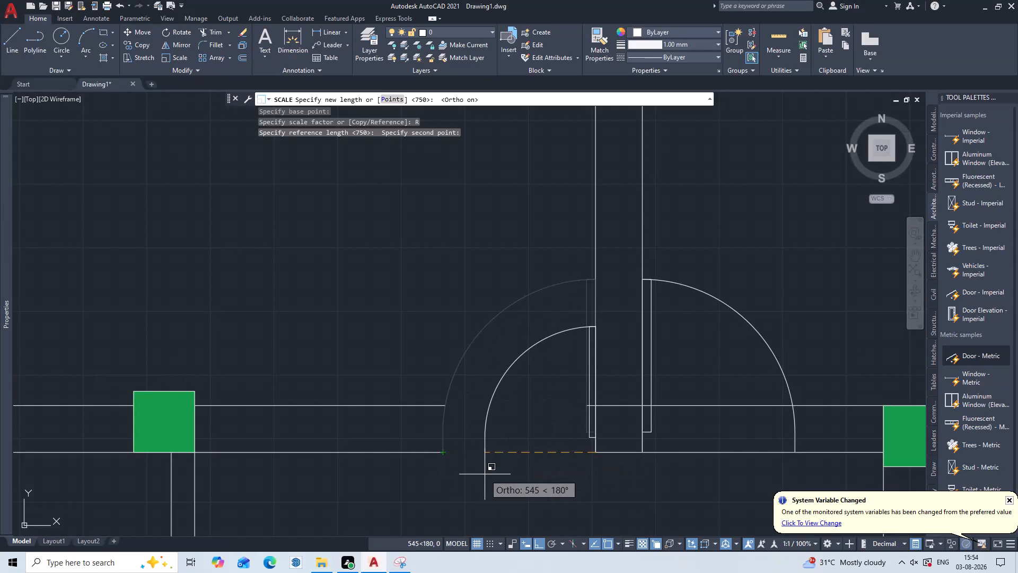
key("1")
key("0")
type("00")
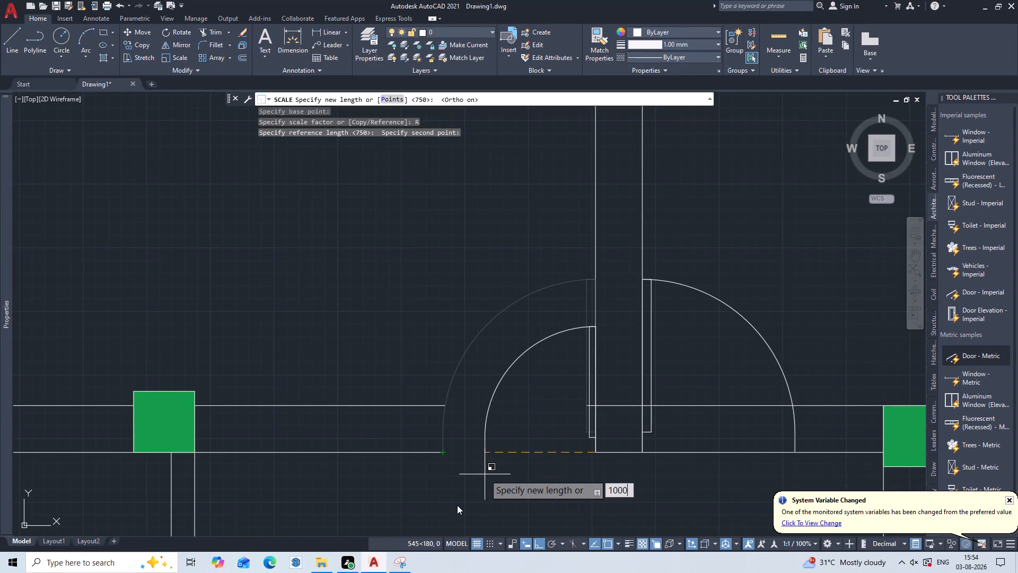
key("Return")
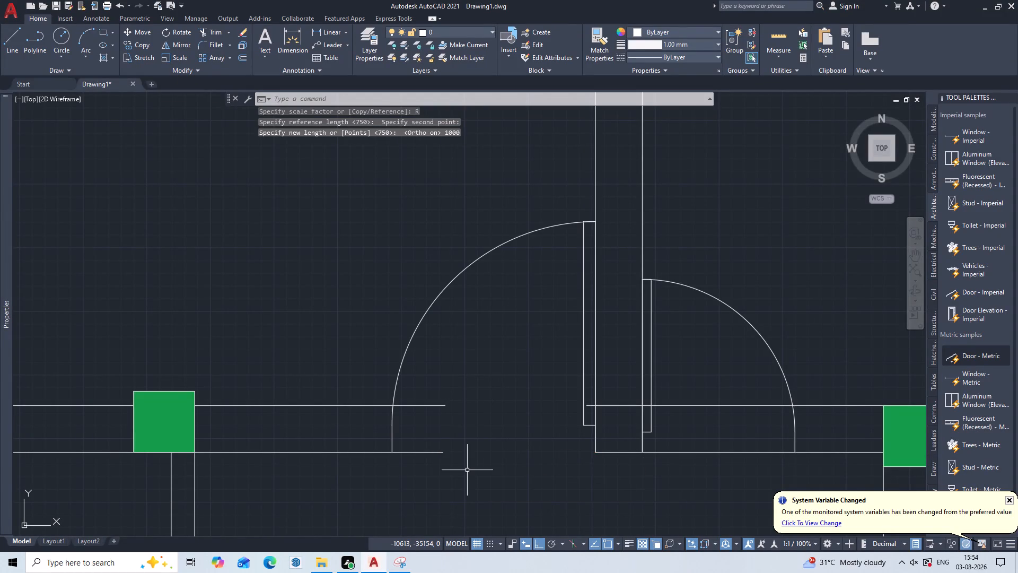
Trim the two horizontal wall line ends that project into the enlarged door's opening back to its jamb.
type("TR")
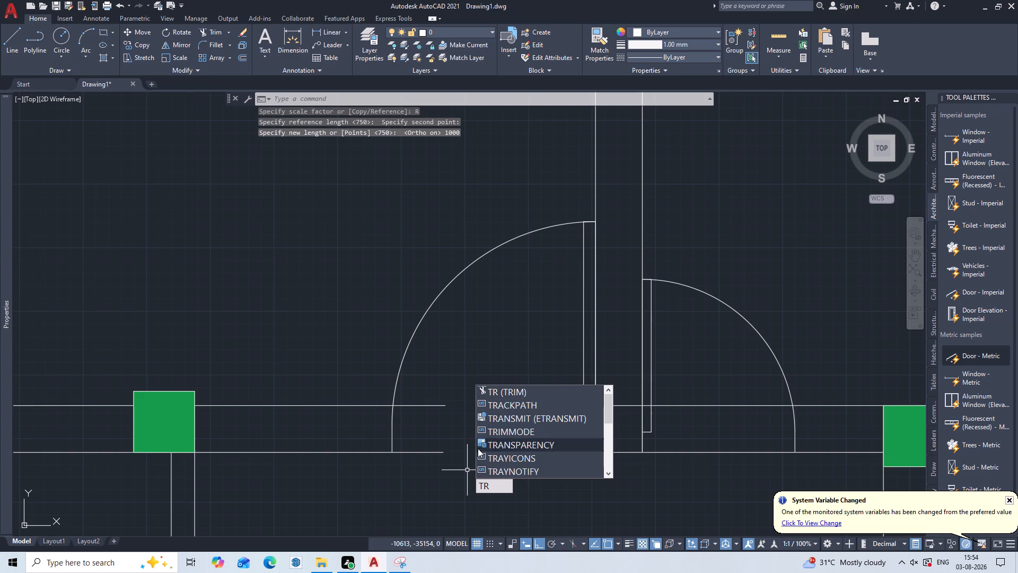
key("Return")
left_click(448, 379)
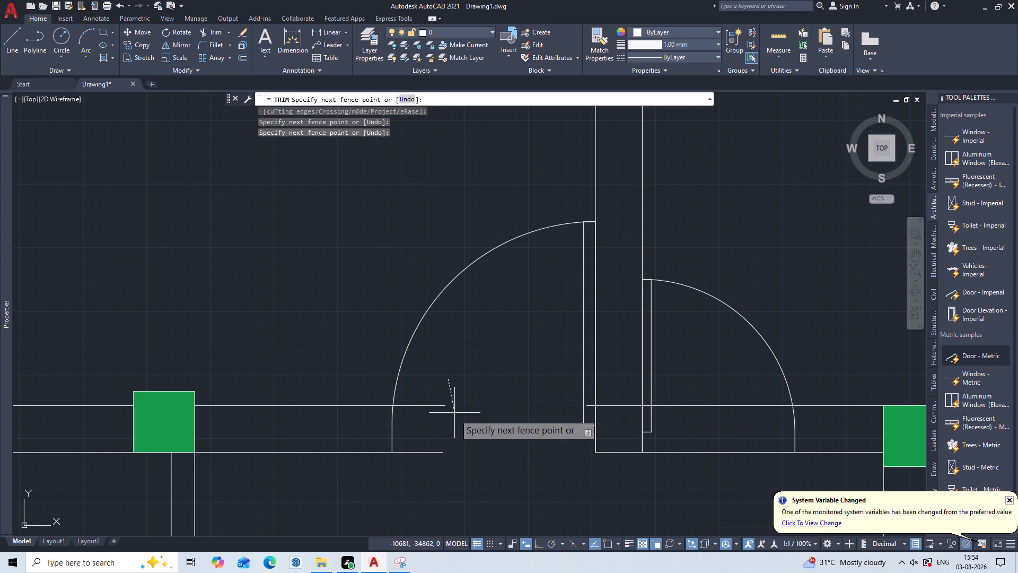
left_click(429, 468)
key("Escape")
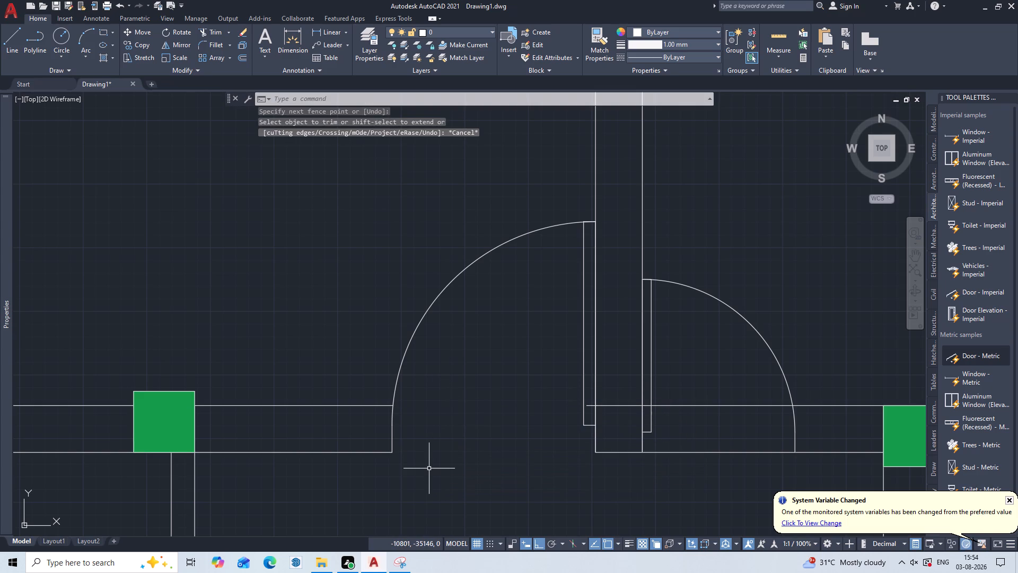
Trim the horizontal wall's upper line between the partition's two faces, including the short pieces inside both door leaves.
middle_click_drag(598, 459, 502, 479)
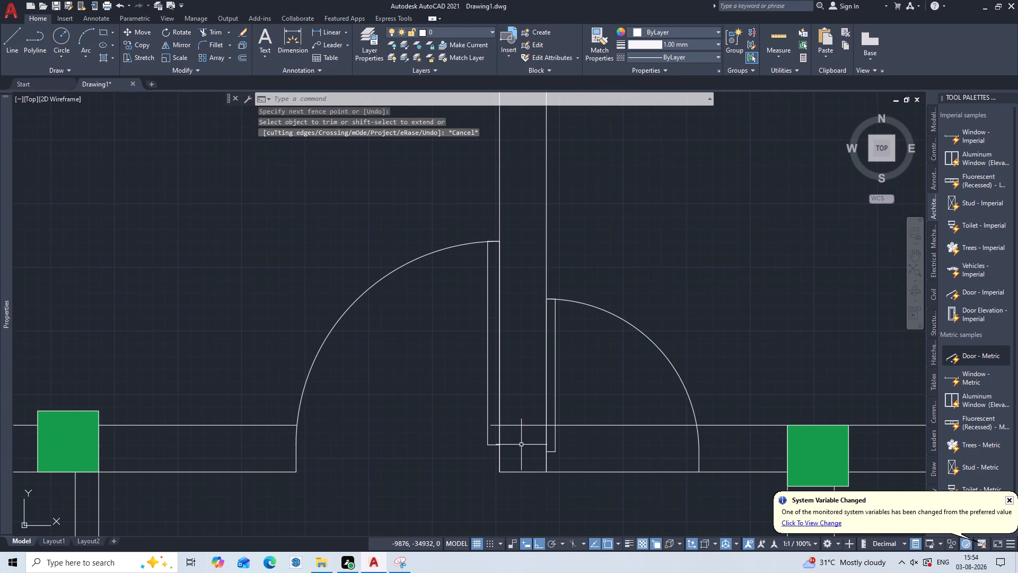
key("t")
key("r")
key("Return")
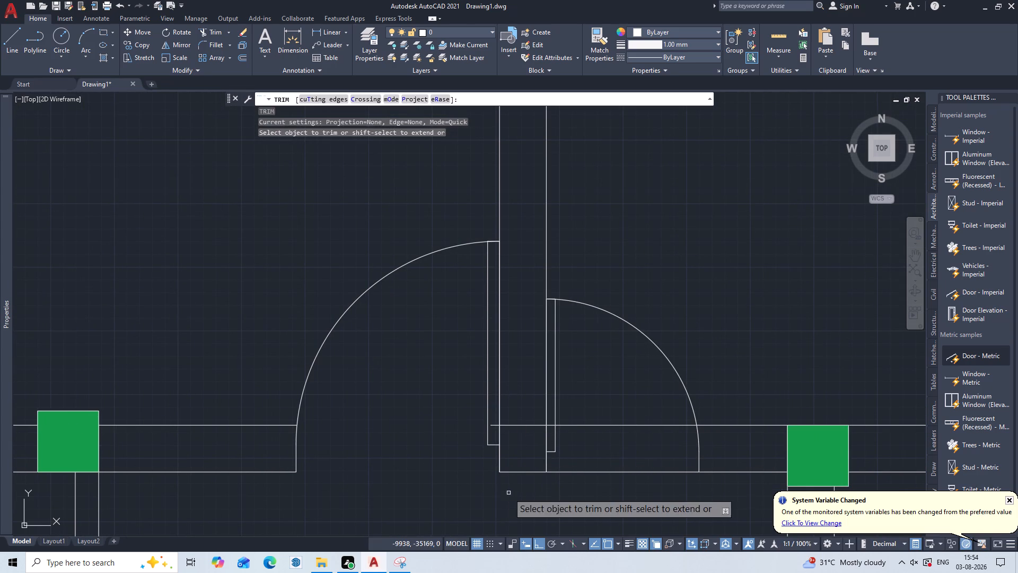
left_click(493, 427)
left_click(520, 413)
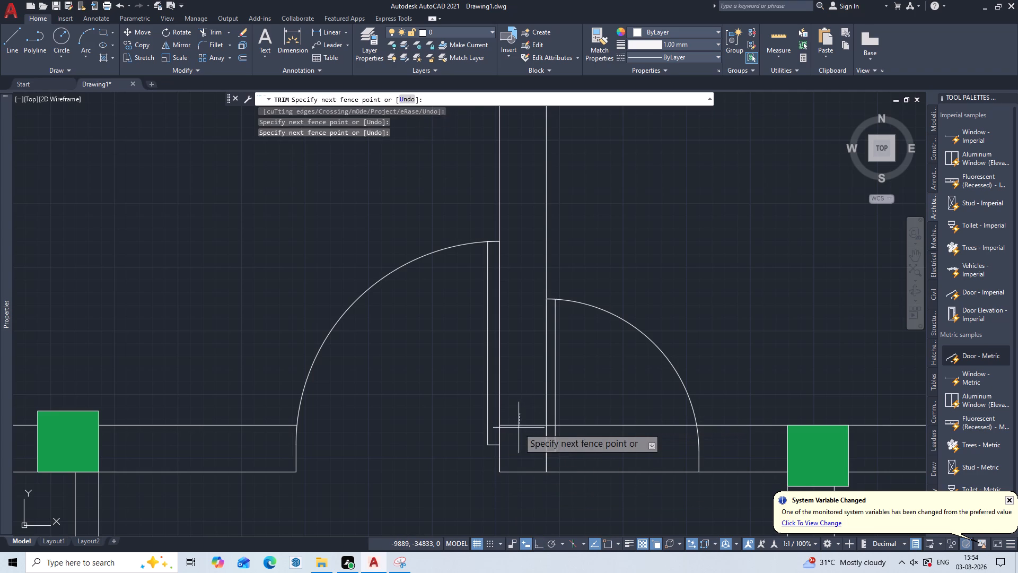
left_click(520, 442)
scroll(575, 415, "up", 2)
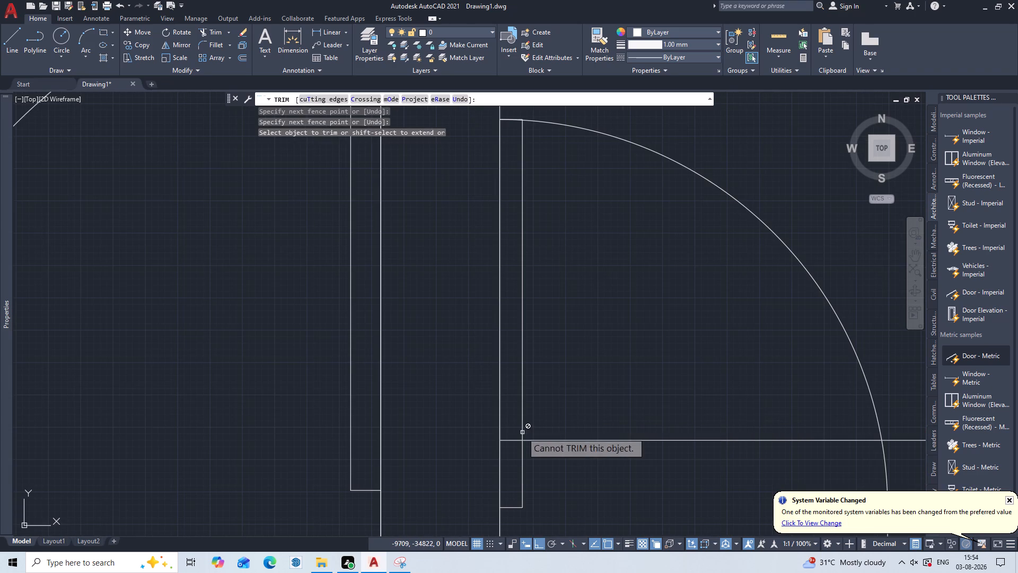
left_click(513, 431)
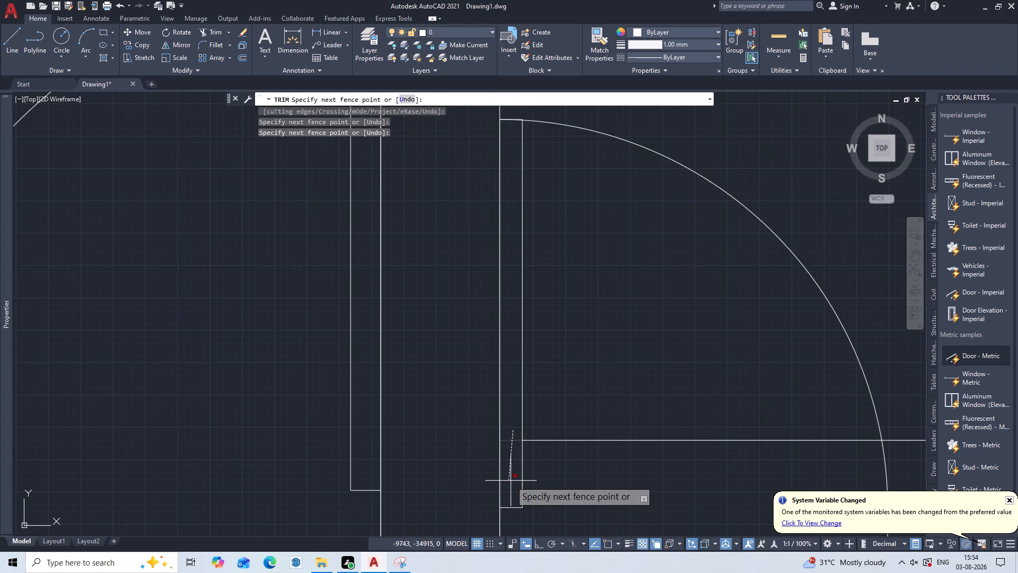
left_click(513, 481)
key("Escape")
Scale the door right of the partition junction about its hinge-side wall corner, using its opening width as reference and 900 as new length.
scroll(513, 481, "down", 3)
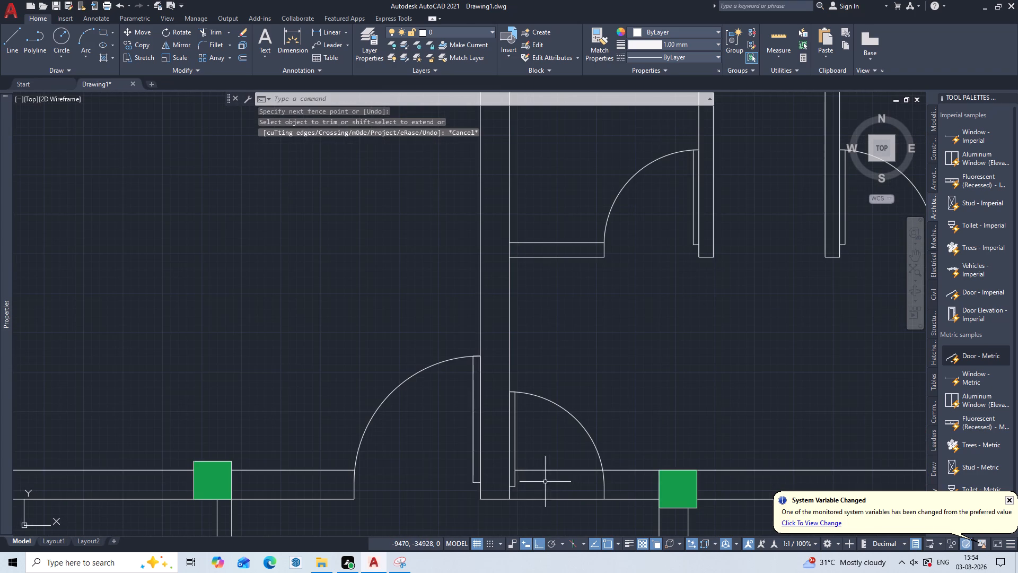
middle_click_drag(546, 481, 458, 429)
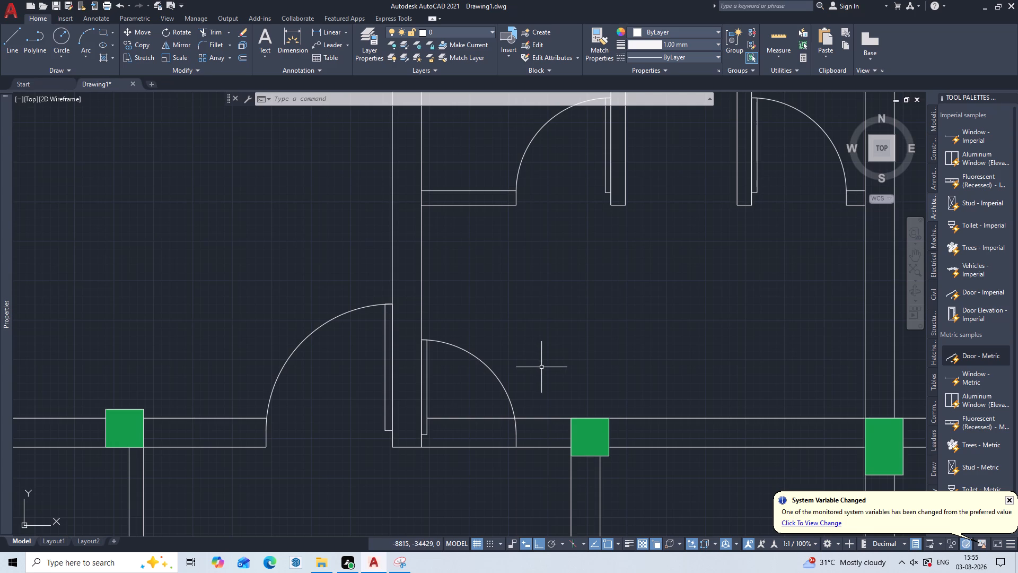
key("Escape")
type("SC")
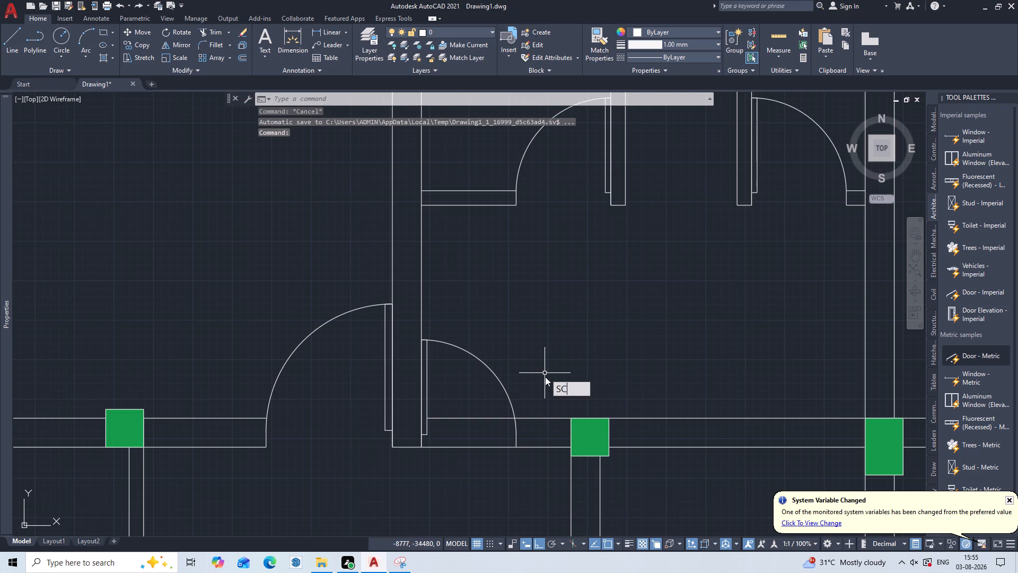
key("Return")
left_click(514, 376)
left_click_drag(501, 400, 502, 393)
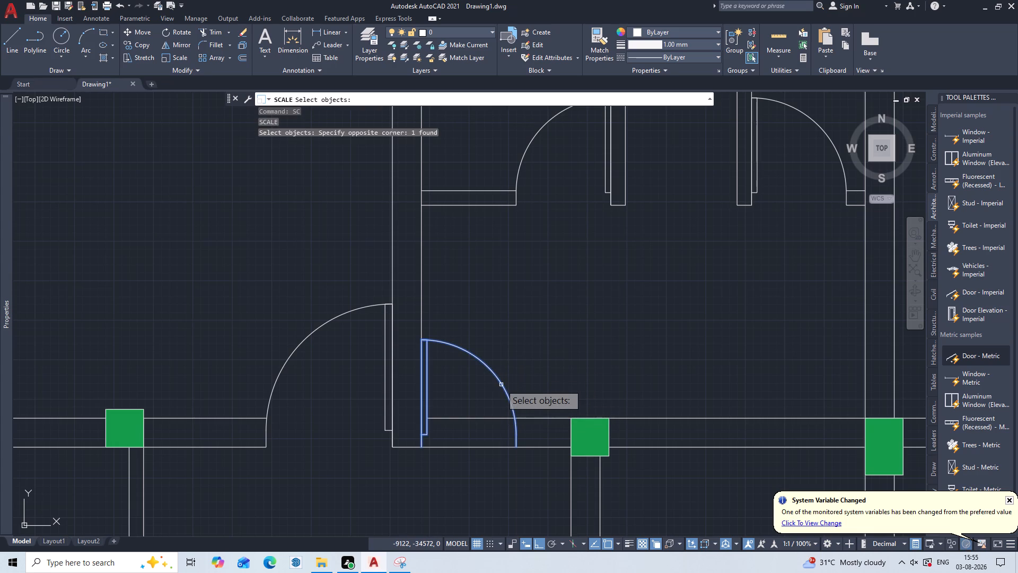
key("Return")
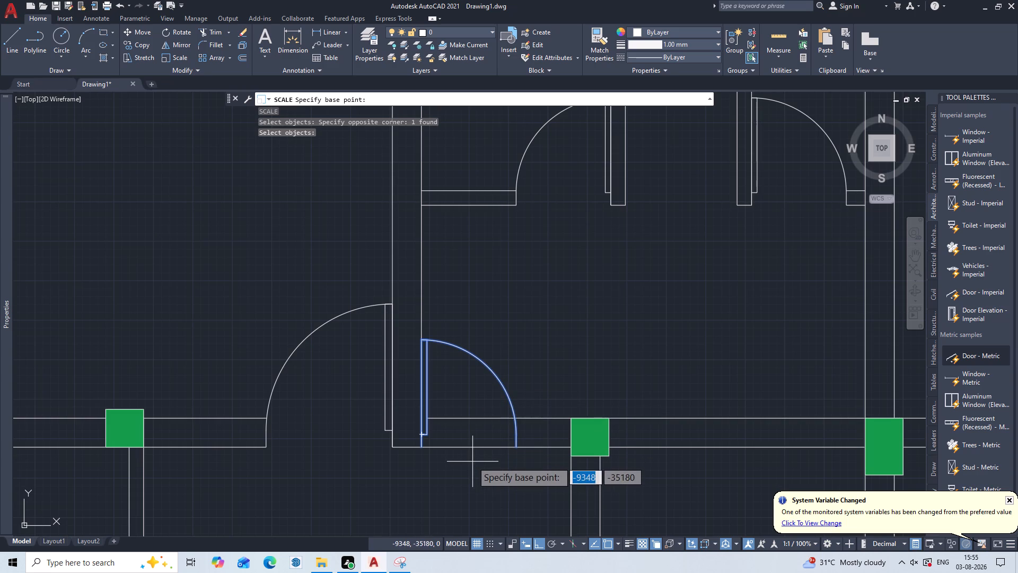
left_click(420, 449)
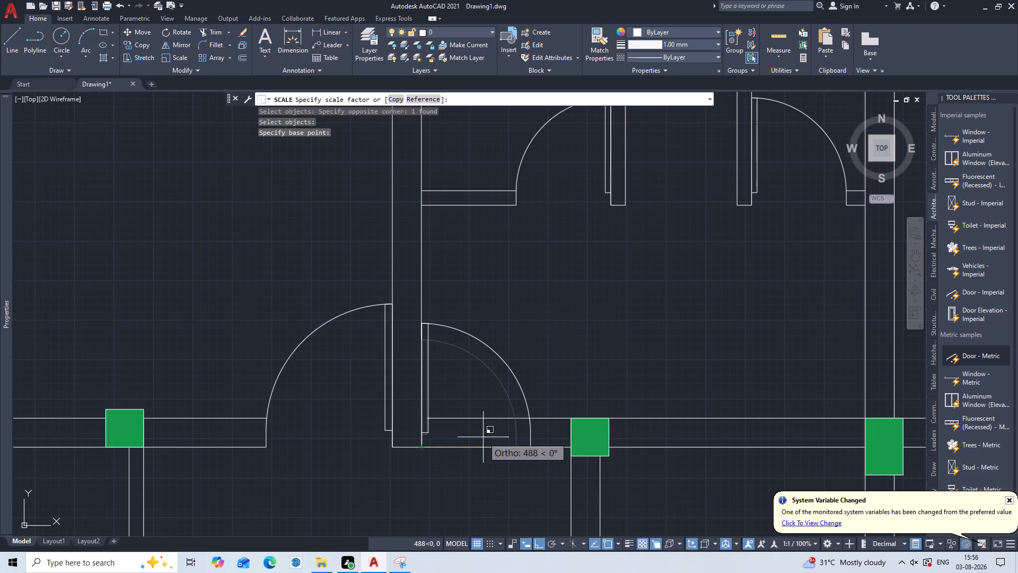
key("r")
key("Return")
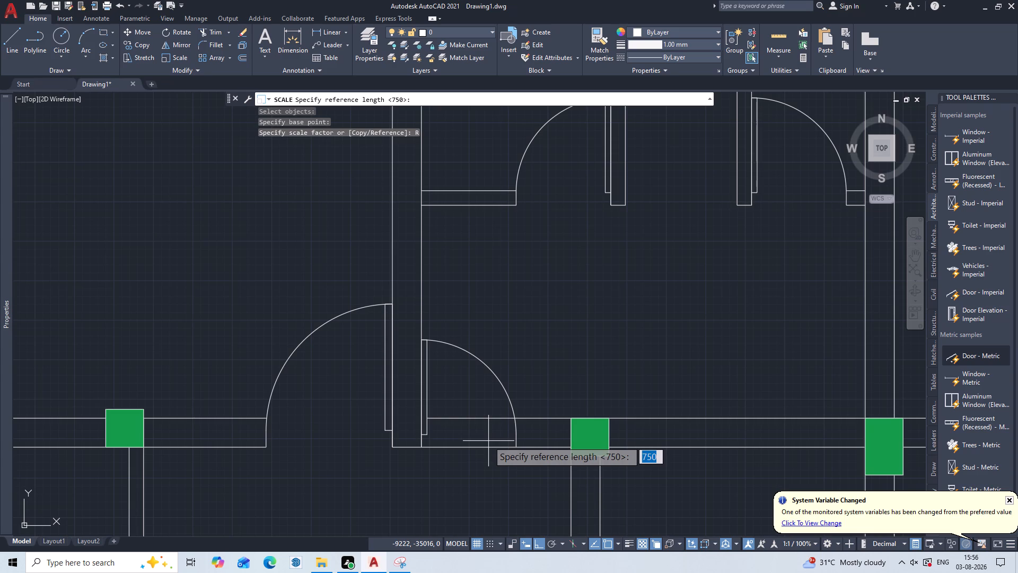
left_click(419, 446)
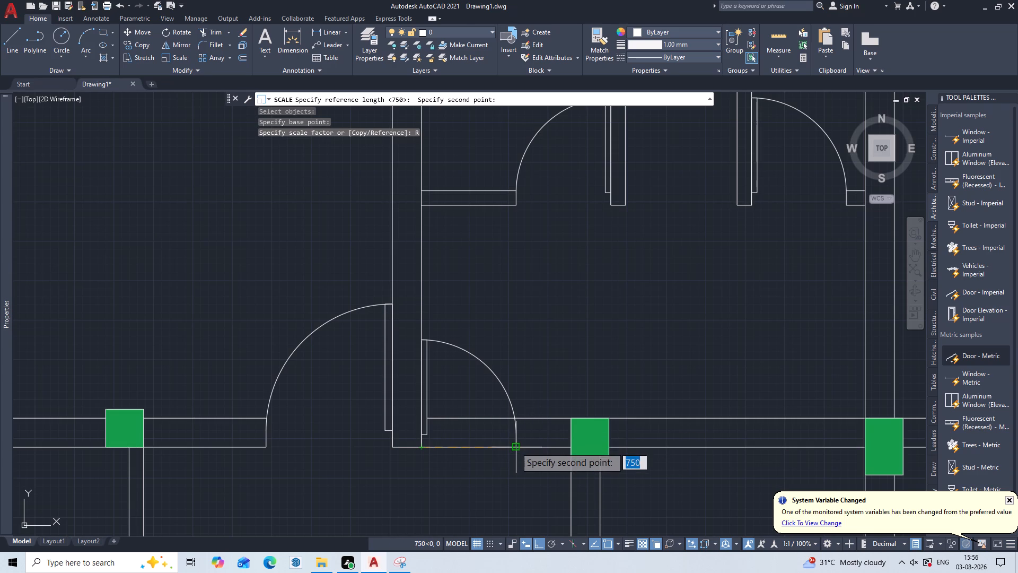
left_click(515, 447)
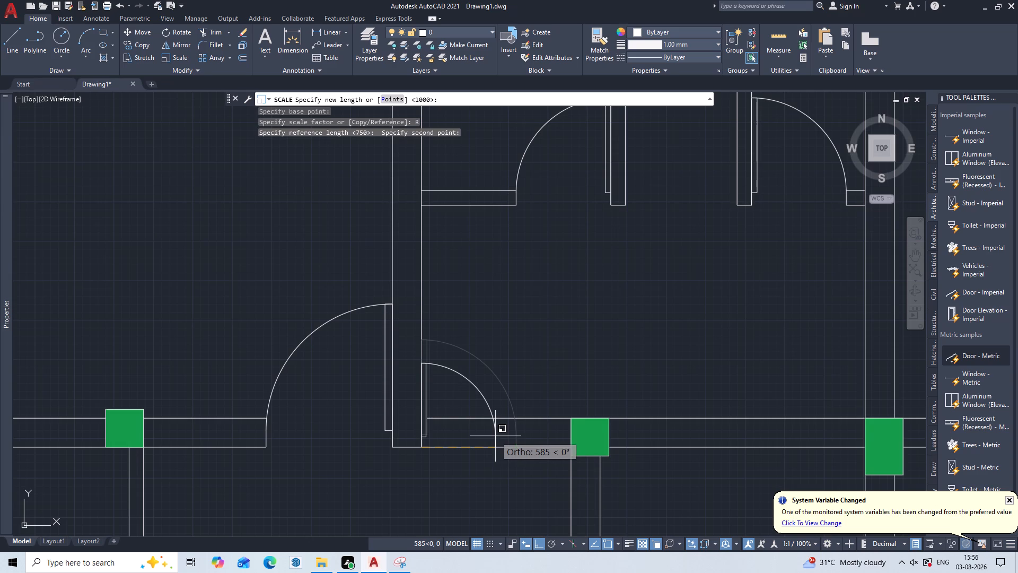
key("9")
key("0")
key("0")
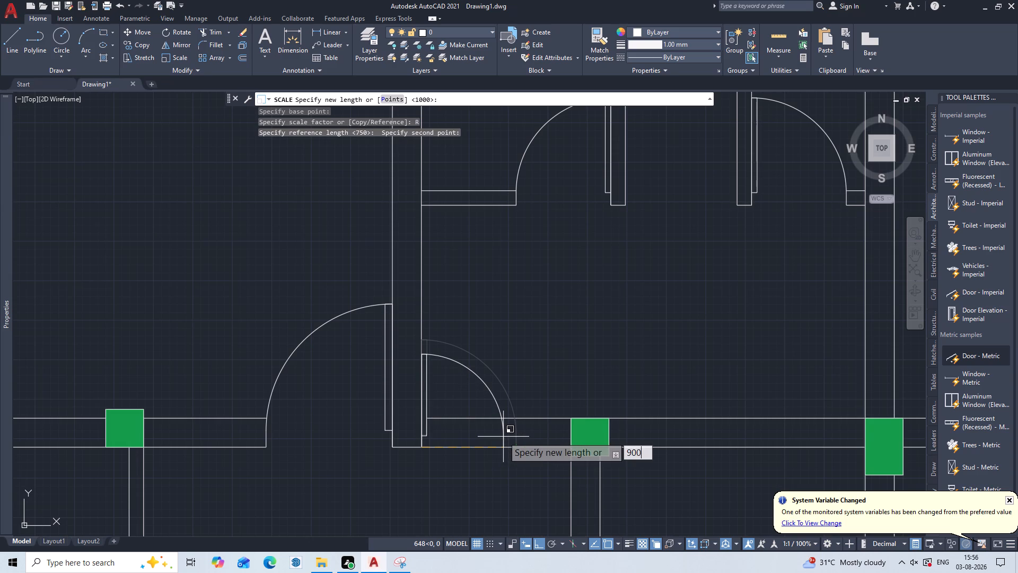
key("Return")
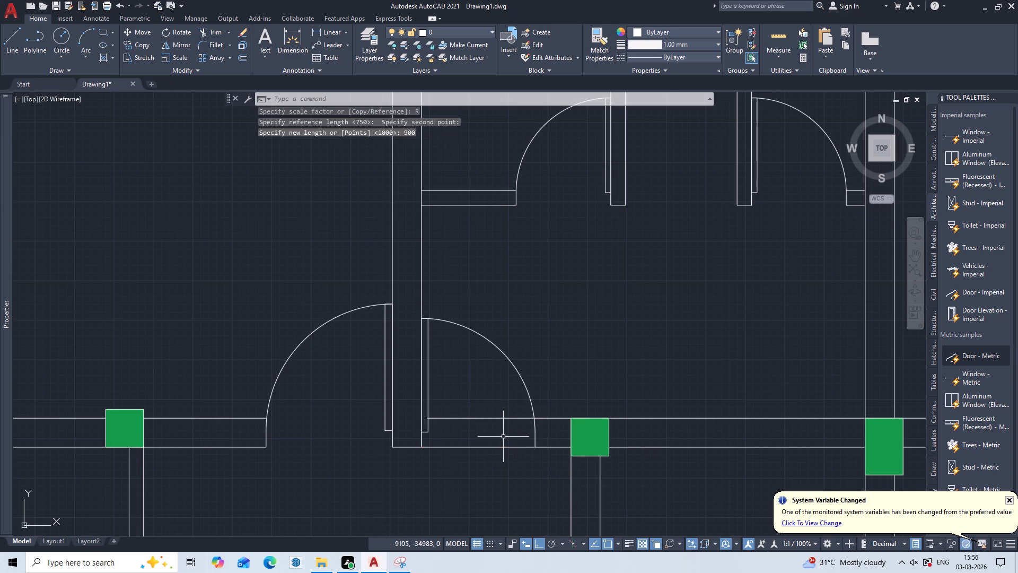
Check the opening width of the door right of the partition junction with a linear dimension, without placing it.
middle_click_drag(490, 461, 499, 368)
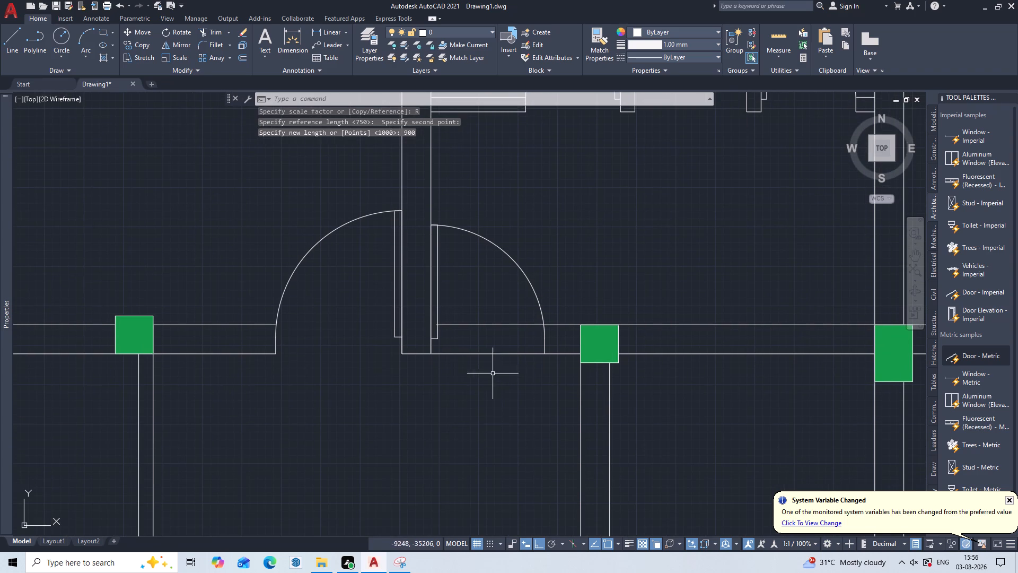
key("d")
key("l")
key("i")
key("Return")
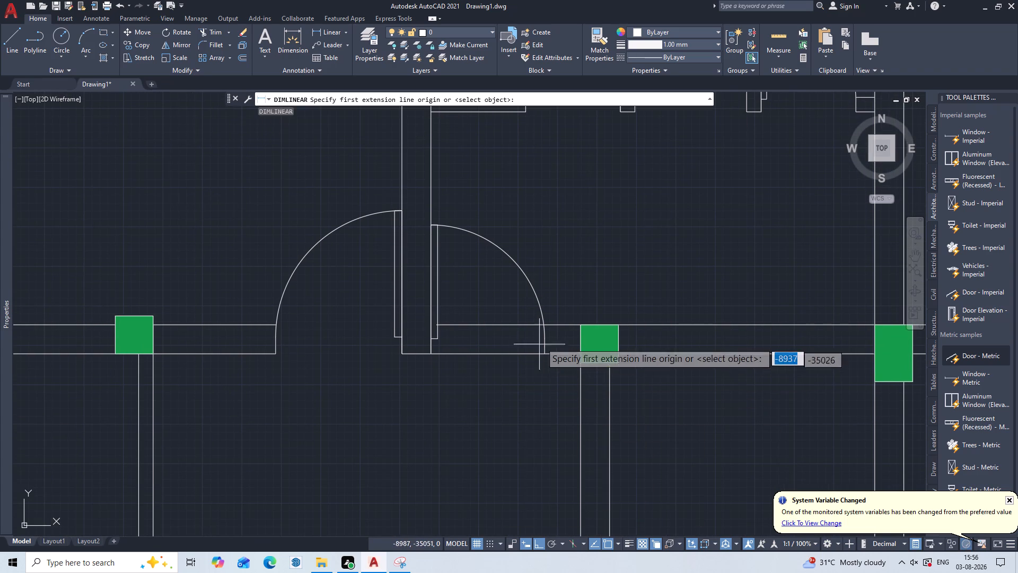
left_click(545, 353)
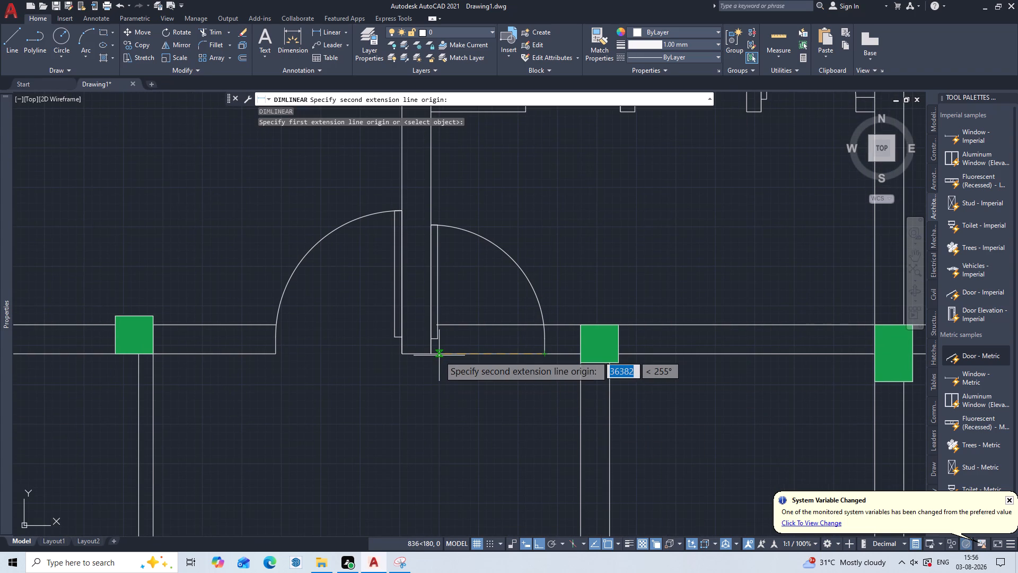
double_click(426, 357)
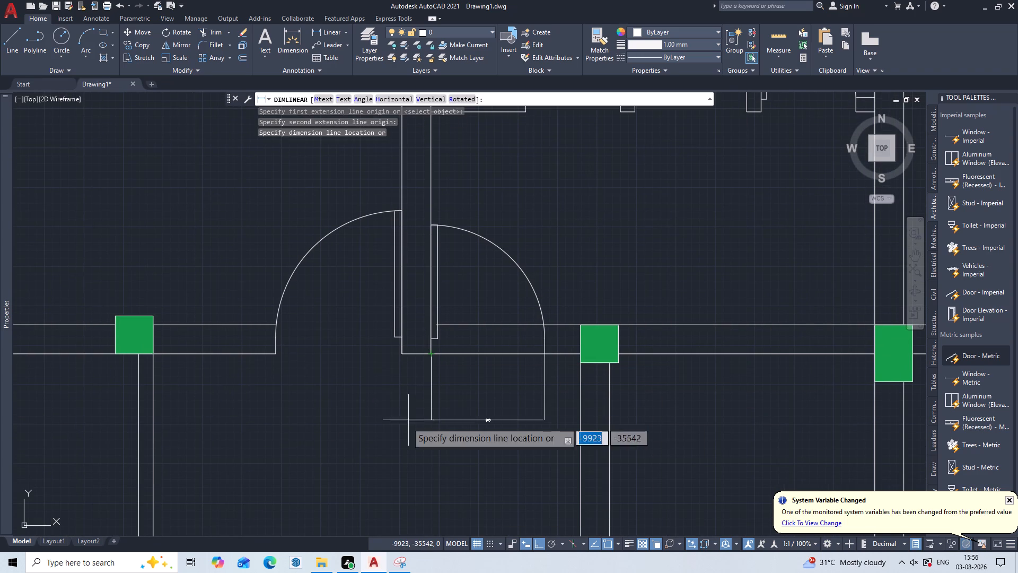
scroll(403, 428, "up", 4)
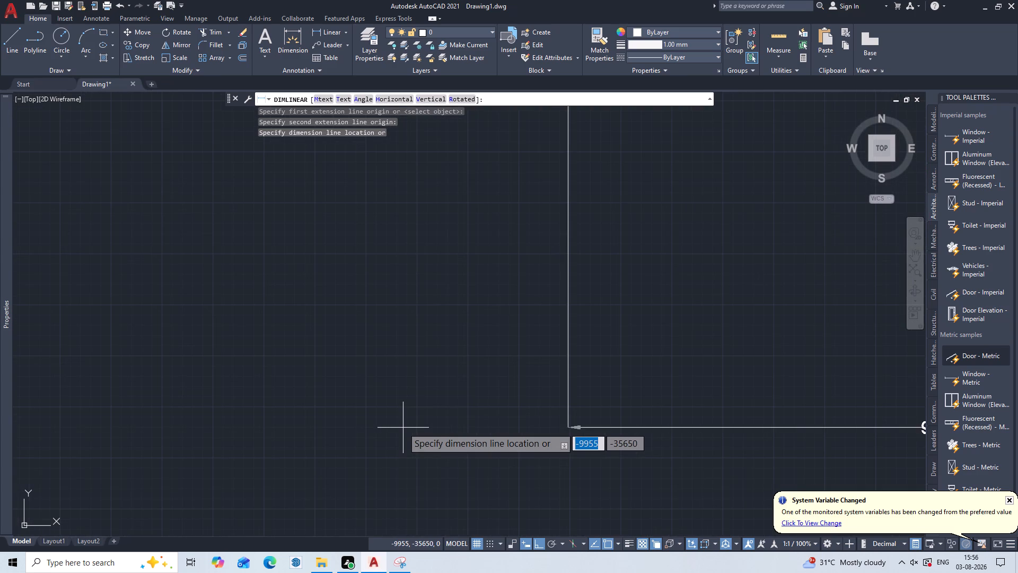
middle_click_drag(403, 428, 148, 420)
scroll(148, 420, "down", 1)
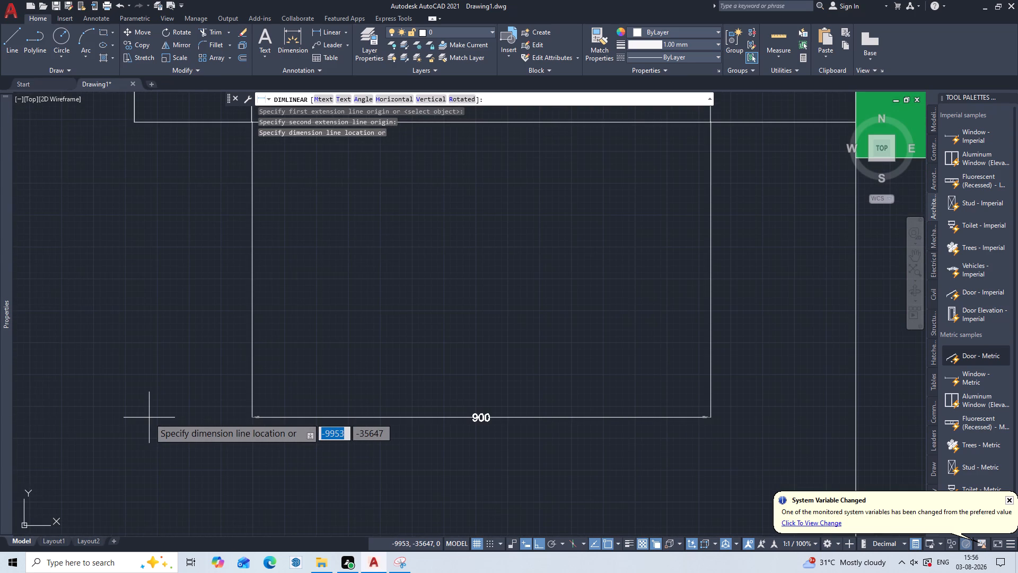
key("Escape")
scroll(163, 412, "down", 3)
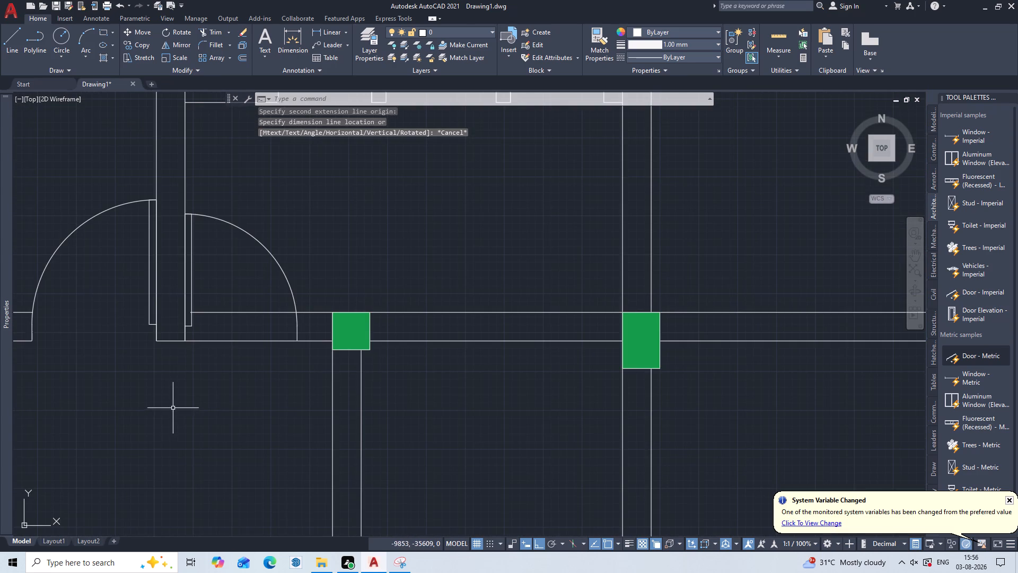
Trim both horizontal wall lines across the opening of the enlarged door right of the partition junction.
middle_click_drag(183, 410, 303, 390)
key("t")
key("r")
key("Return")
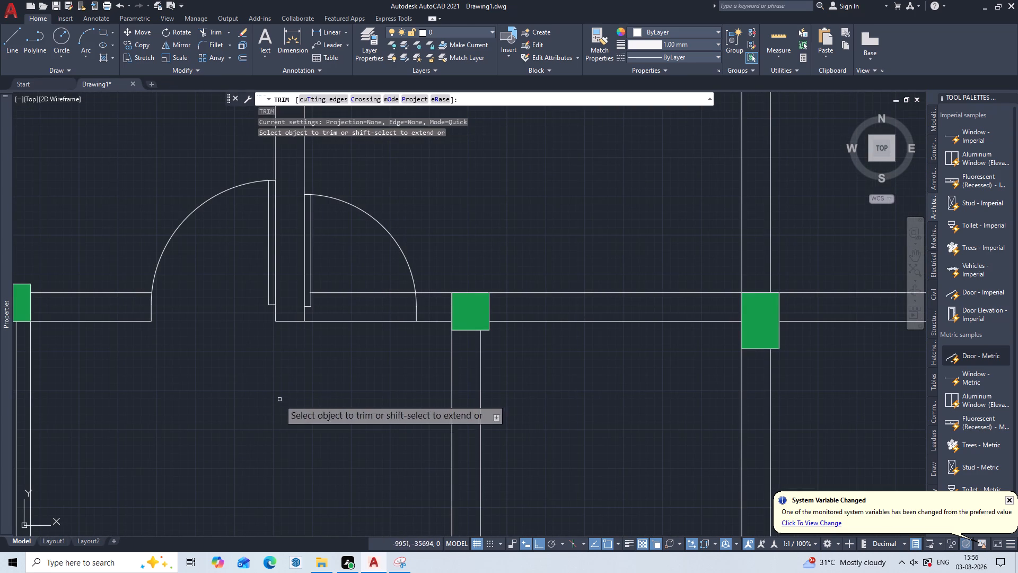
left_click(344, 287)
left_click(311, 368)
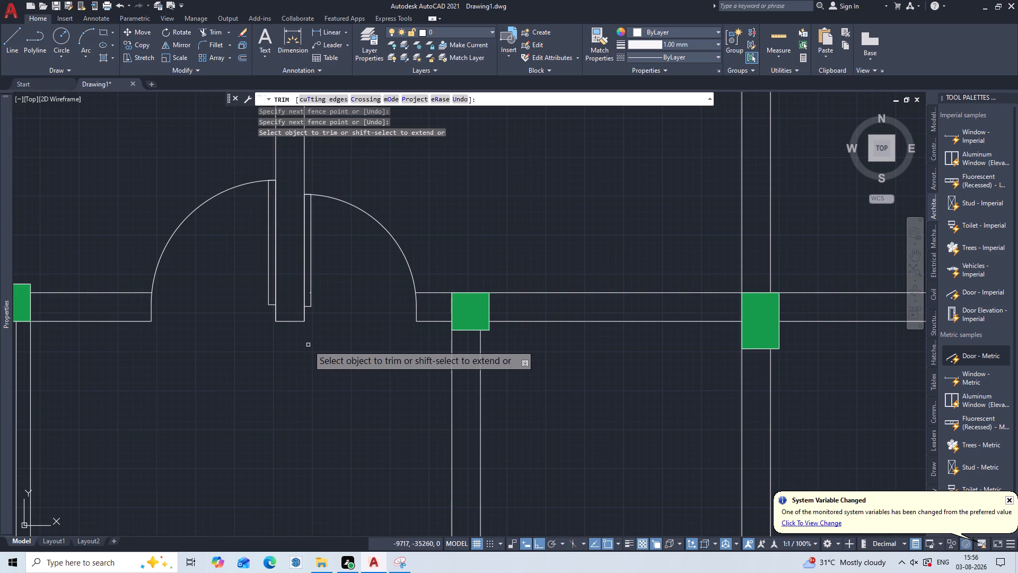
Trim the short wall line remnant inside the leaf of the door right of the partition junction.
scroll(307, 330, "up", 2)
middle_click_drag(321, 320, 306, 446)
scroll(272, 370, "up", 3)
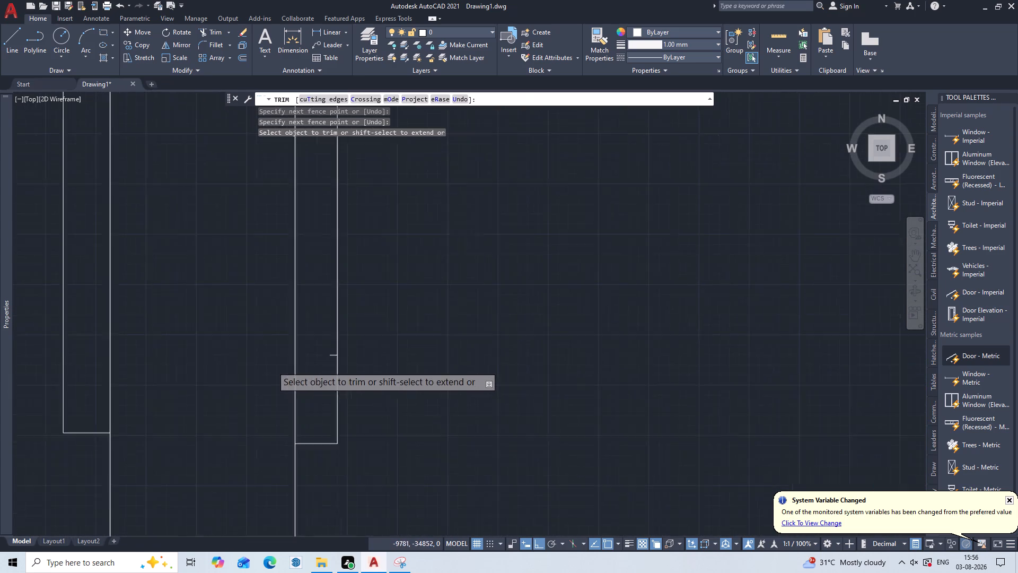
left_click(363, 348)
scroll(381, 342, "down", 2)
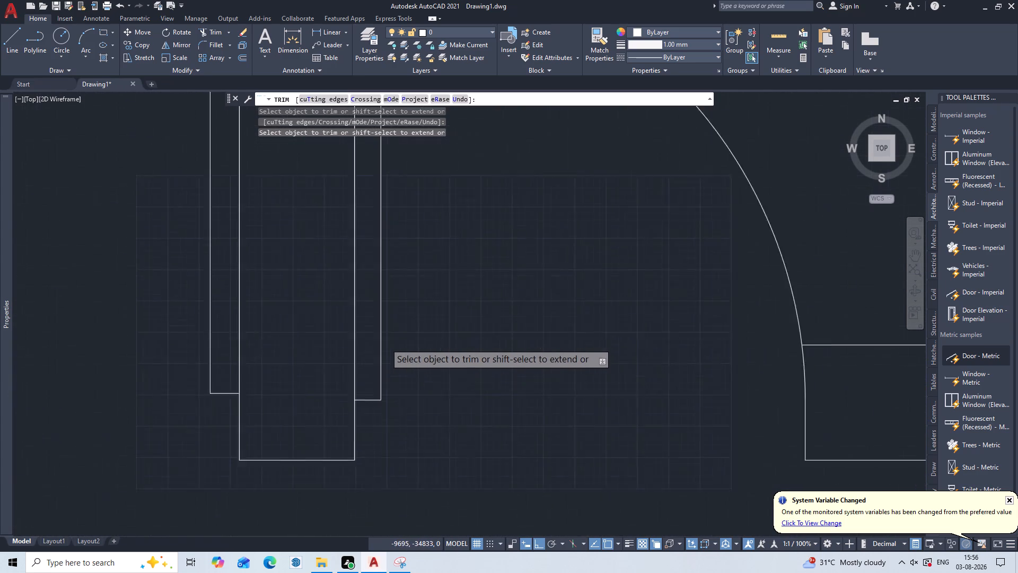
scroll(387, 346, "down", 1)
middle_click_drag(432, 383, 420, 396)
scroll(420, 396, "down", 3)
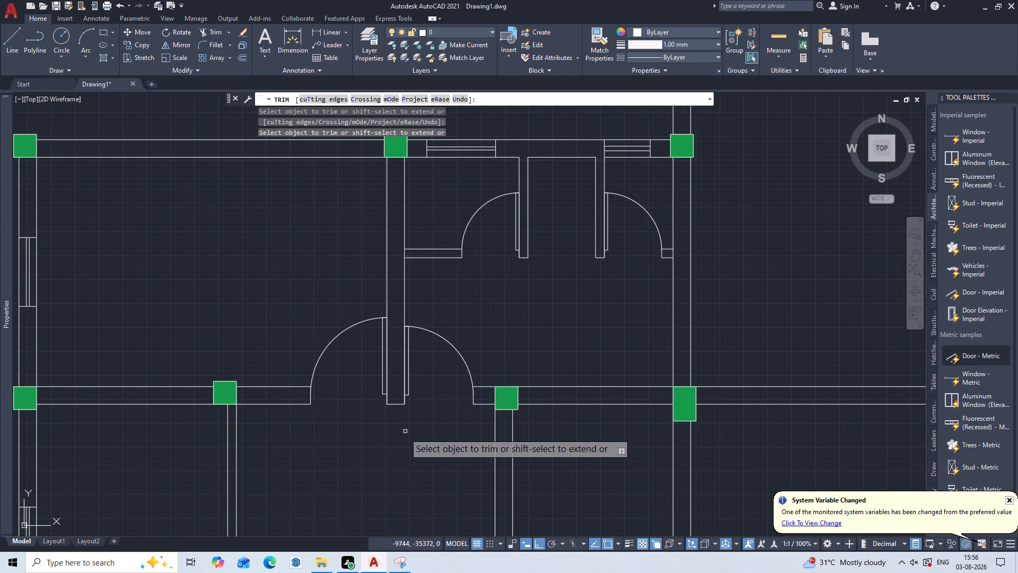
middle_click_drag(404, 439, 422, 380)
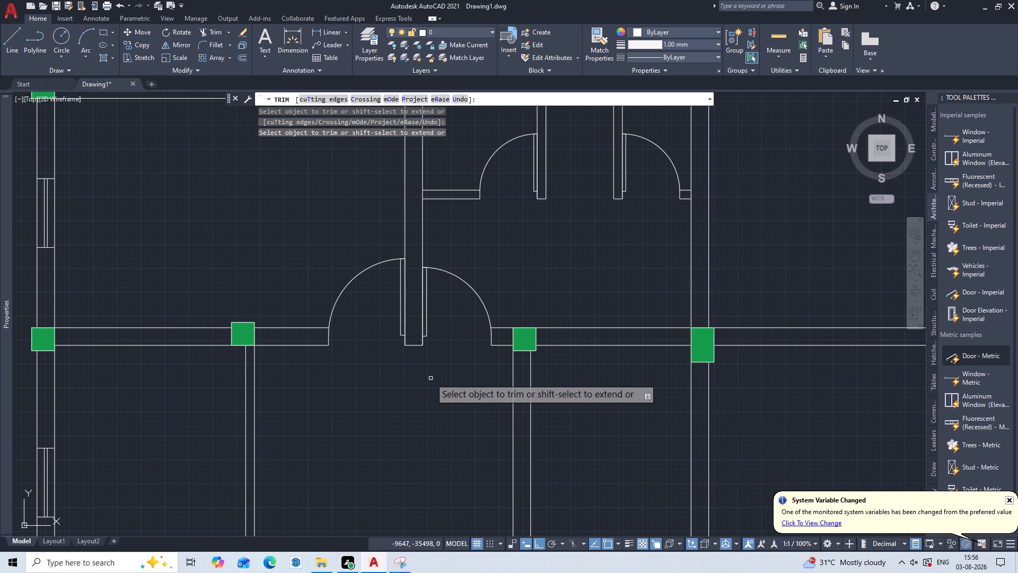
scroll(431, 379, "down", 2)
key("Escape")
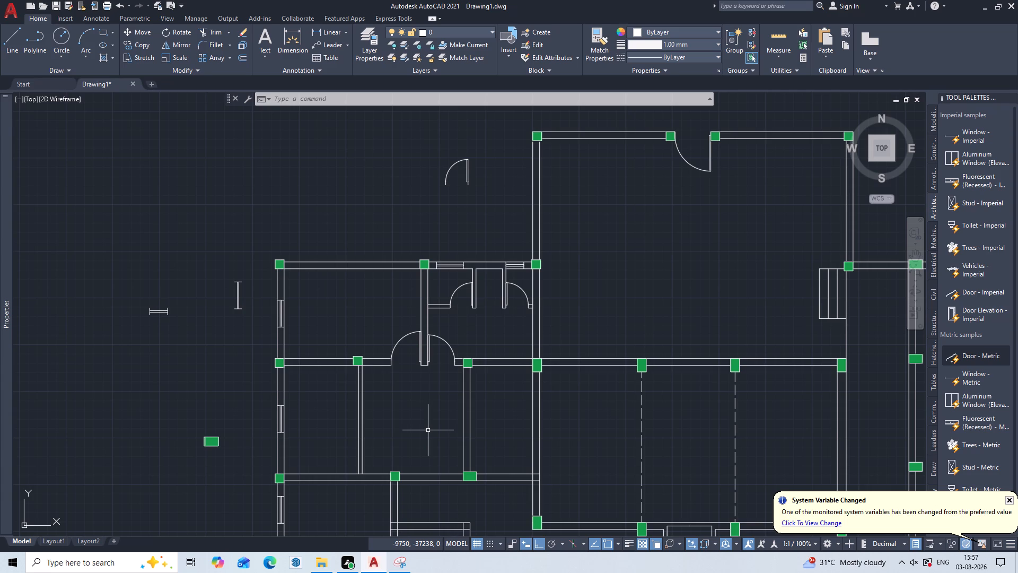
Copy the door left of the partition junction about 2000 straight down into the room below, using its hinge-side wall corner as base point.
middle_click_drag(425, 430, 479, 322)
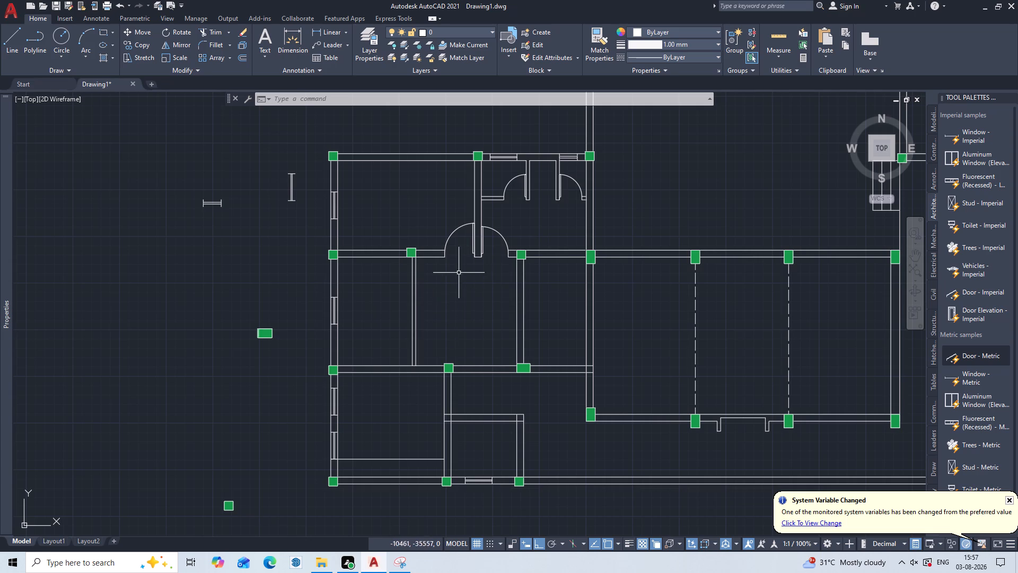
key("c")
key("o")
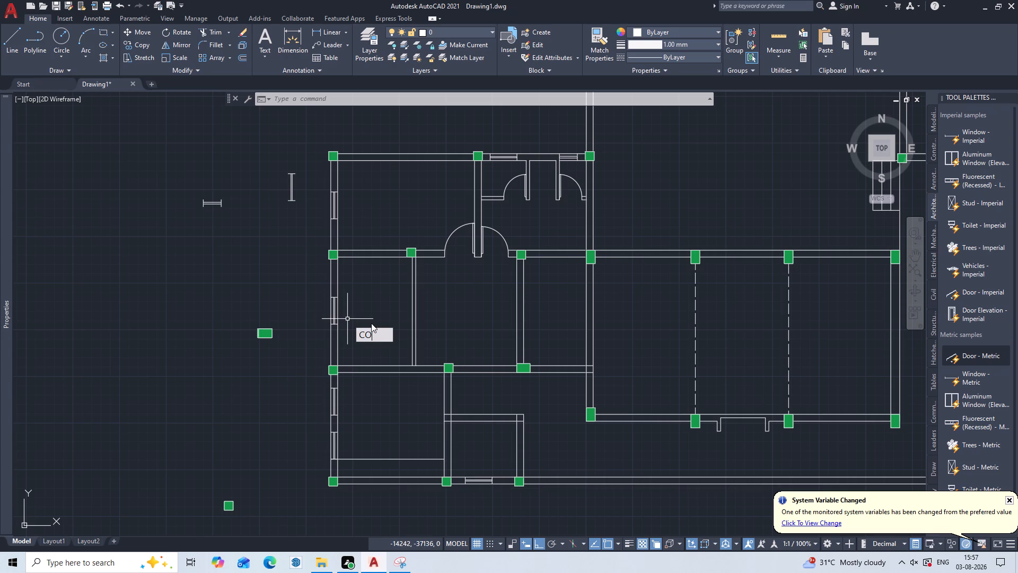
key("p")
key("Return")
double_click(453, 233)
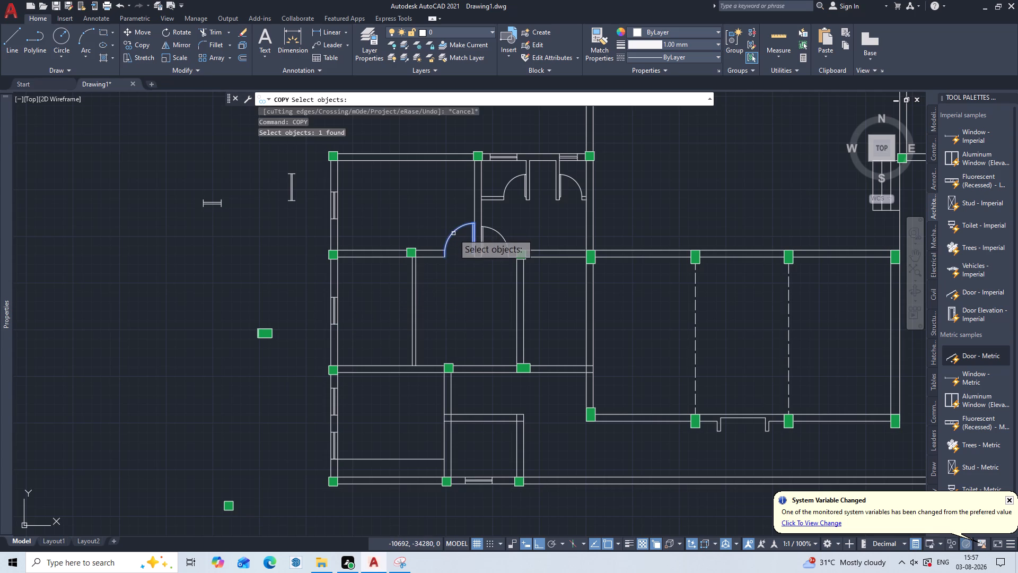
key("Return")
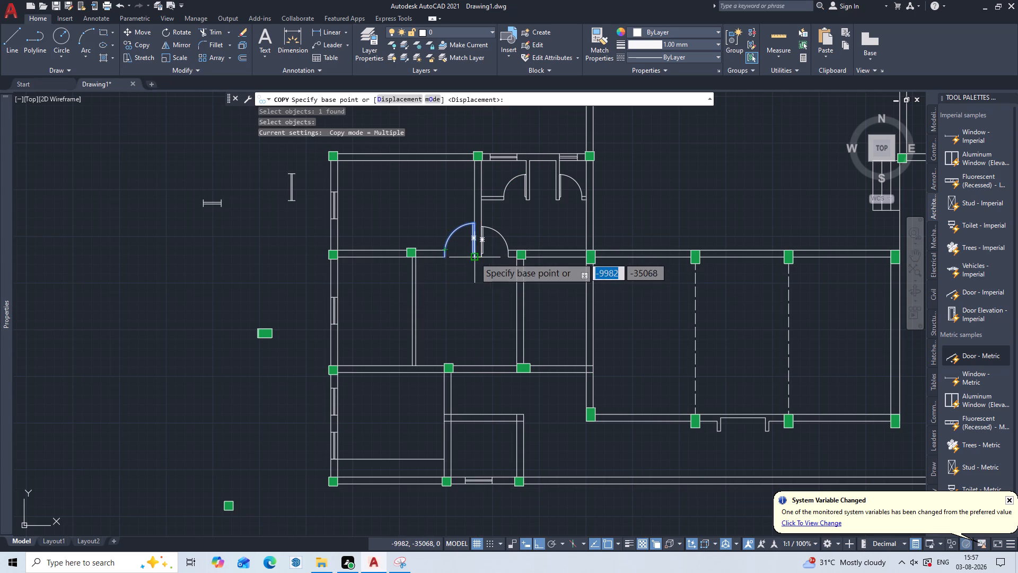
left_click(475, 257)
left_click(439, 317)
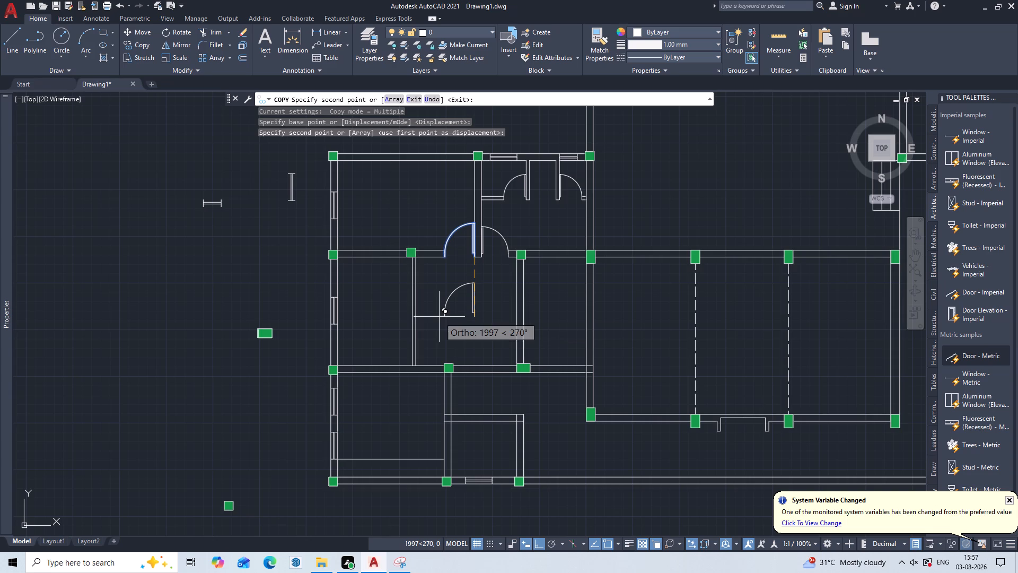
key("Escape")
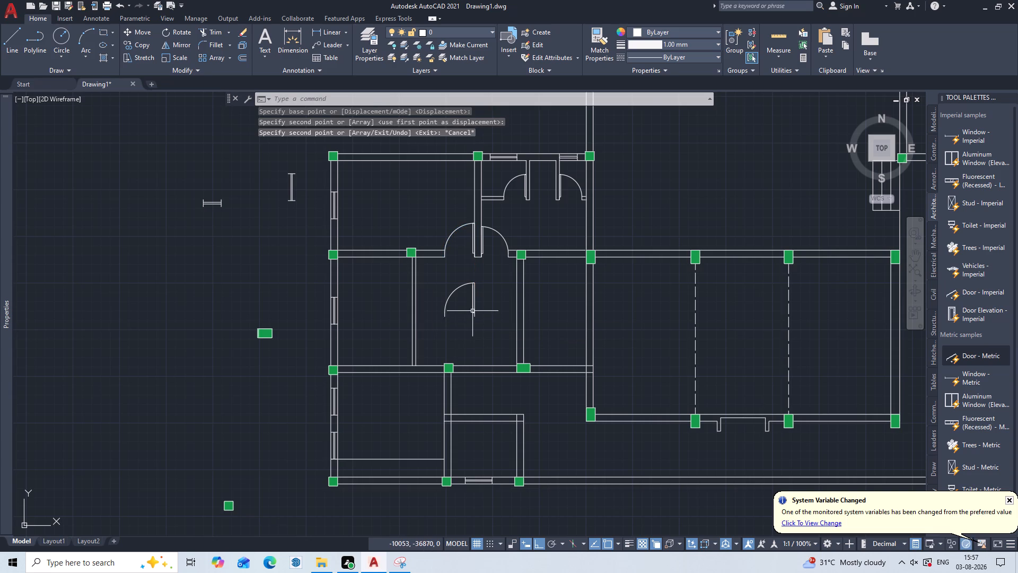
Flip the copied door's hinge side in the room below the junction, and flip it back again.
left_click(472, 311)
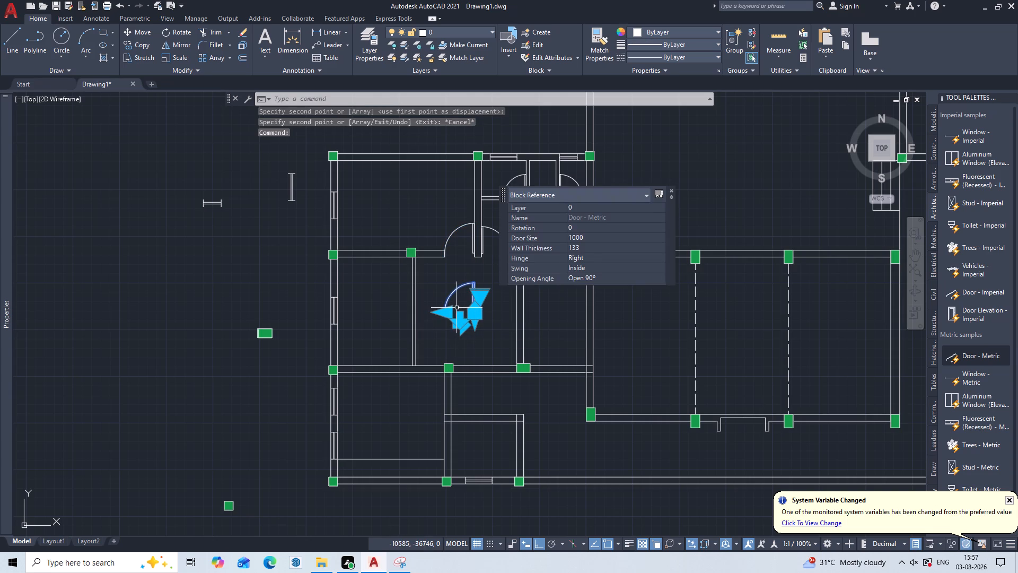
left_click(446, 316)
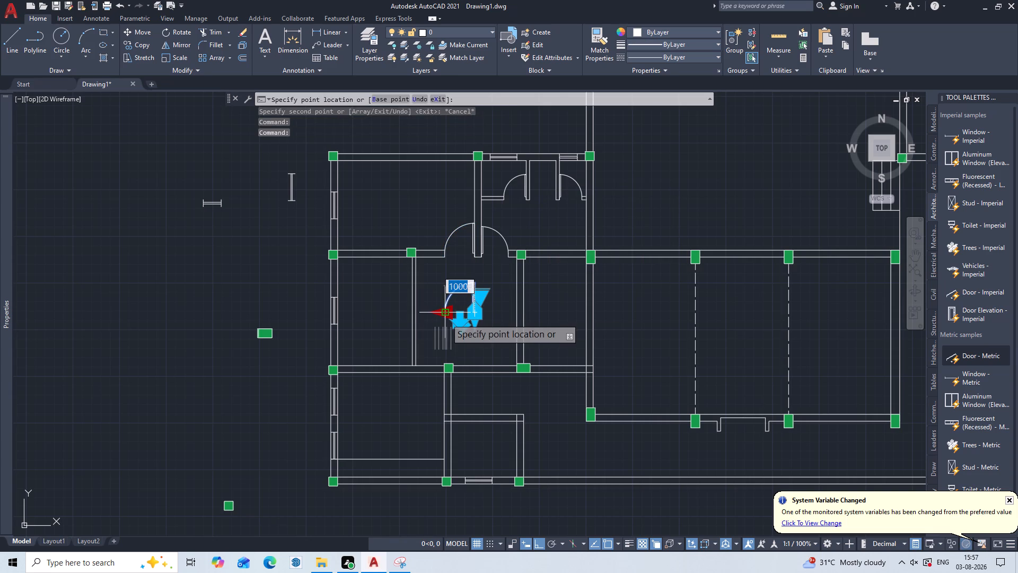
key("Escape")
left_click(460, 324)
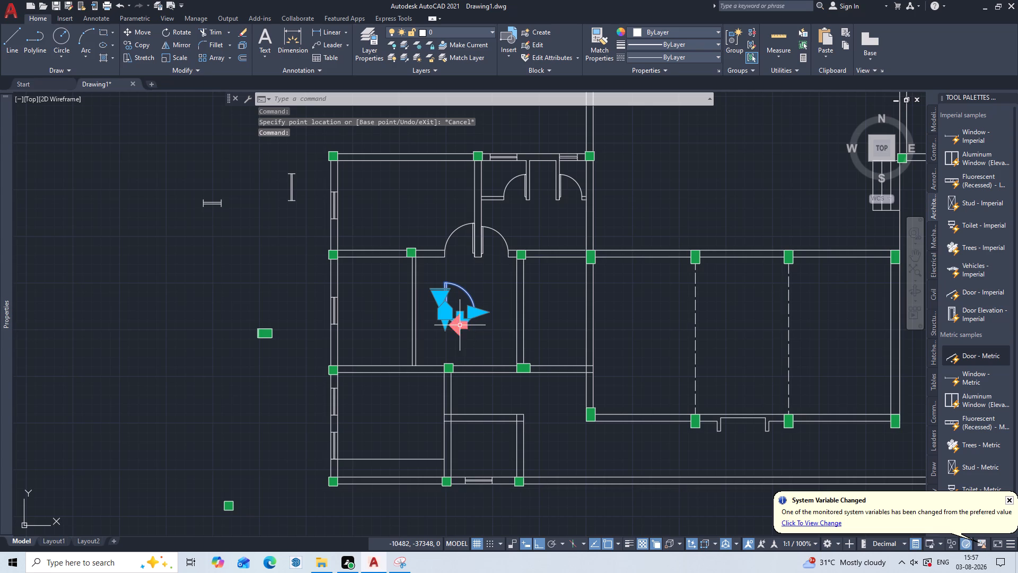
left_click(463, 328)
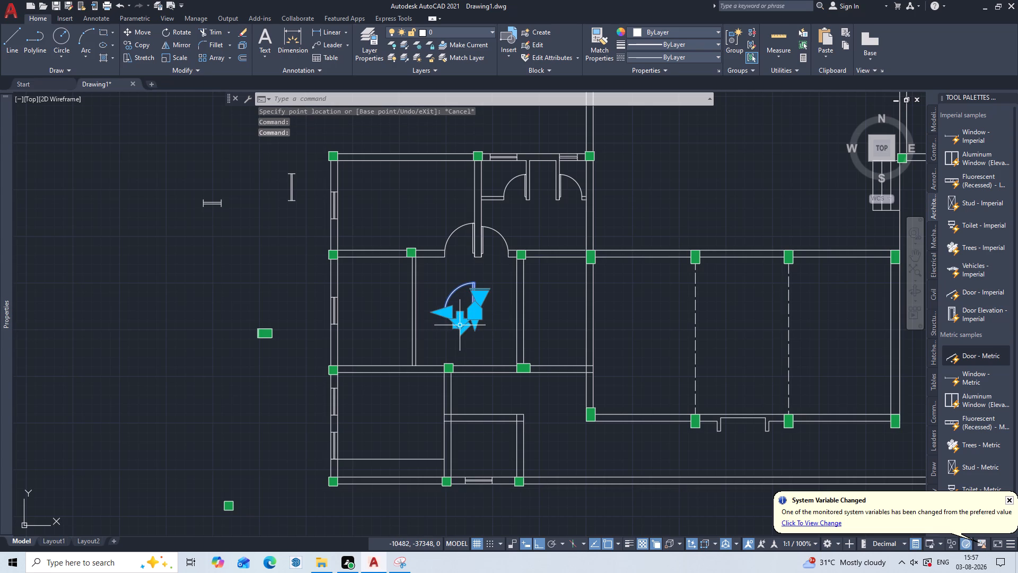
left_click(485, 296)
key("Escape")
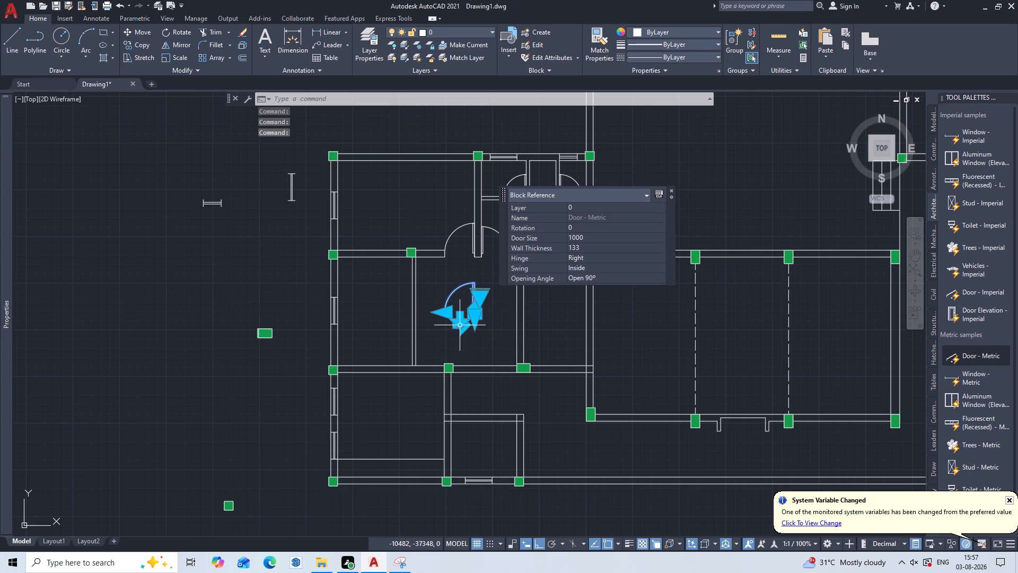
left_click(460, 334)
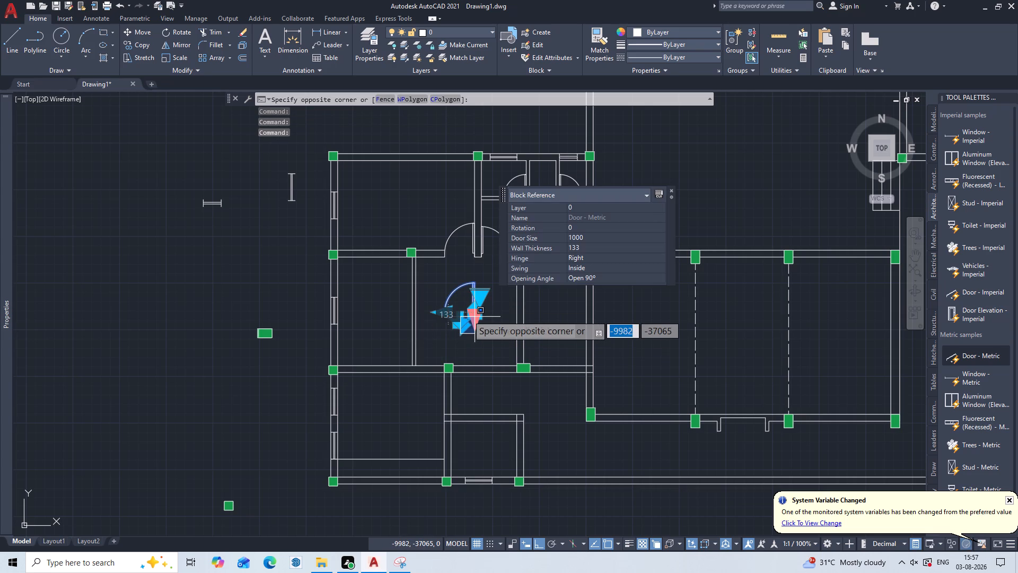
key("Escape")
Flip the copied 1000 door in the room below the junction to Outside swing and Left hinge.
scroll(451, 329, "up", 3)
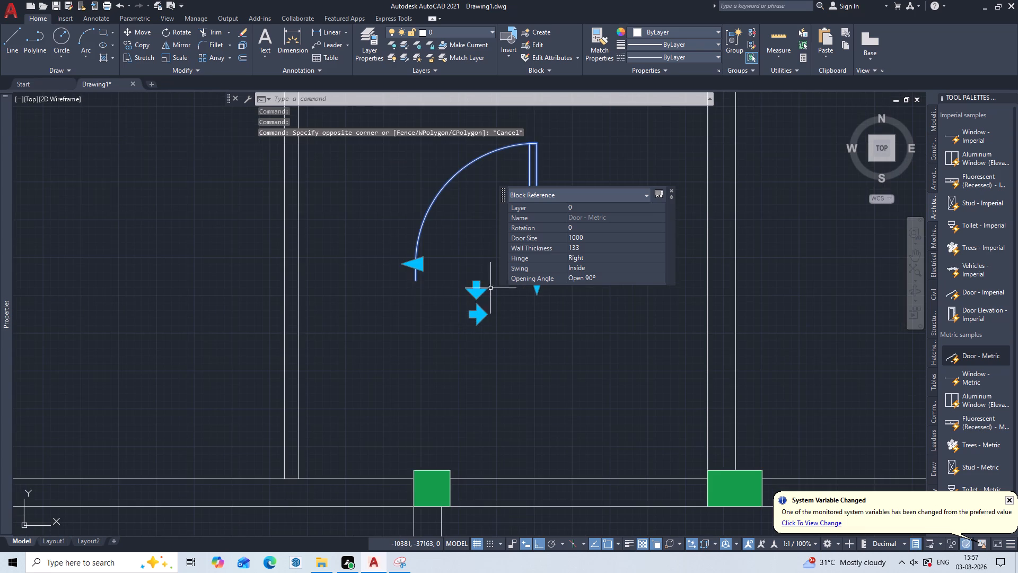
left_click(470, 294)
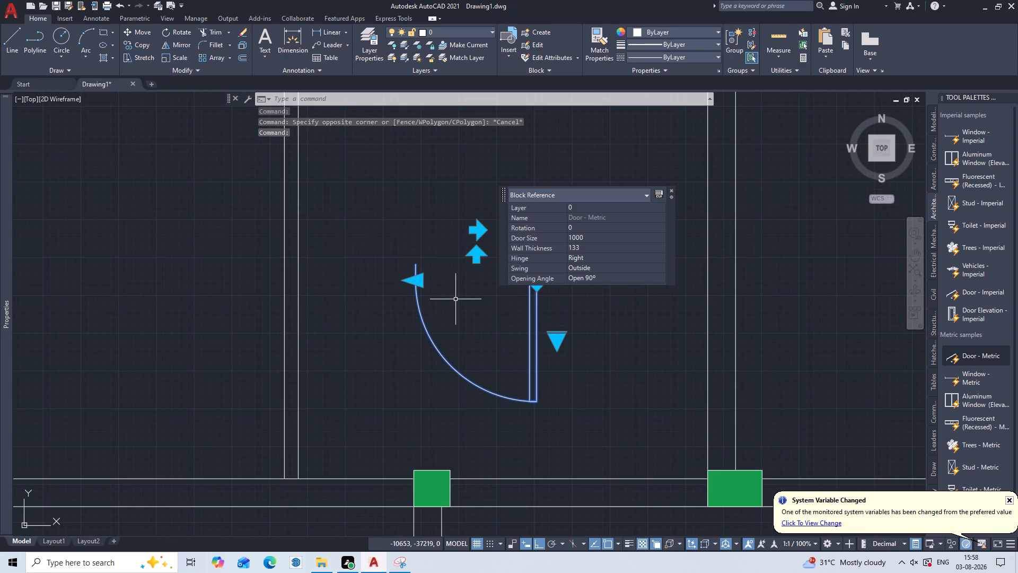
middle_click_drag(494, 295, 405, 343)
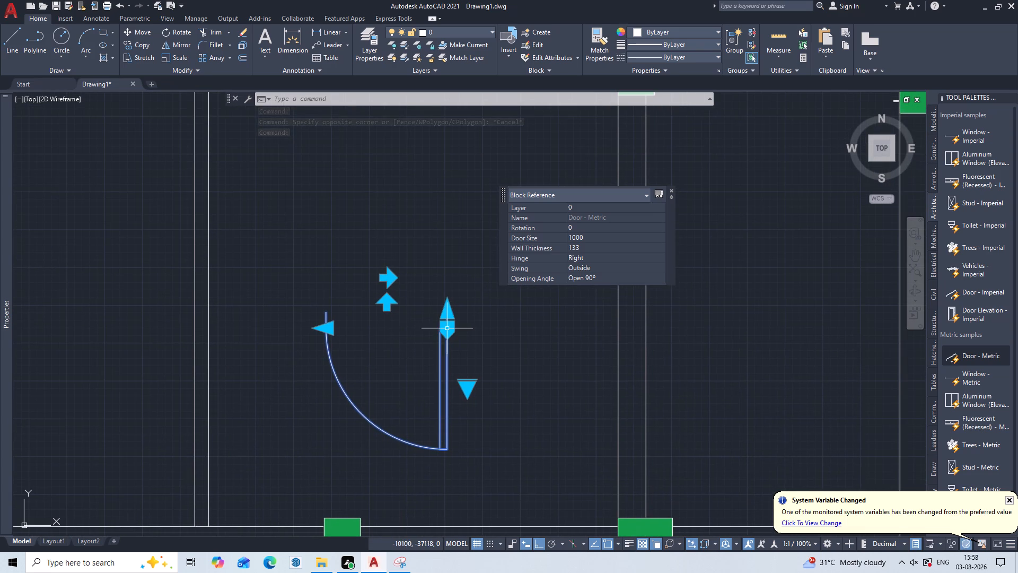
left_click(392, 277)
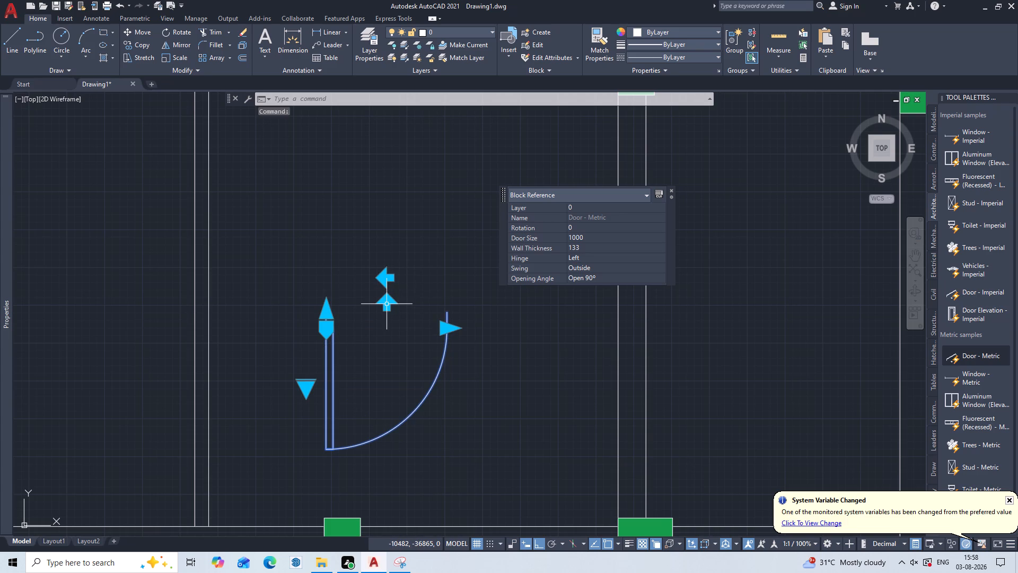
key("Escape")
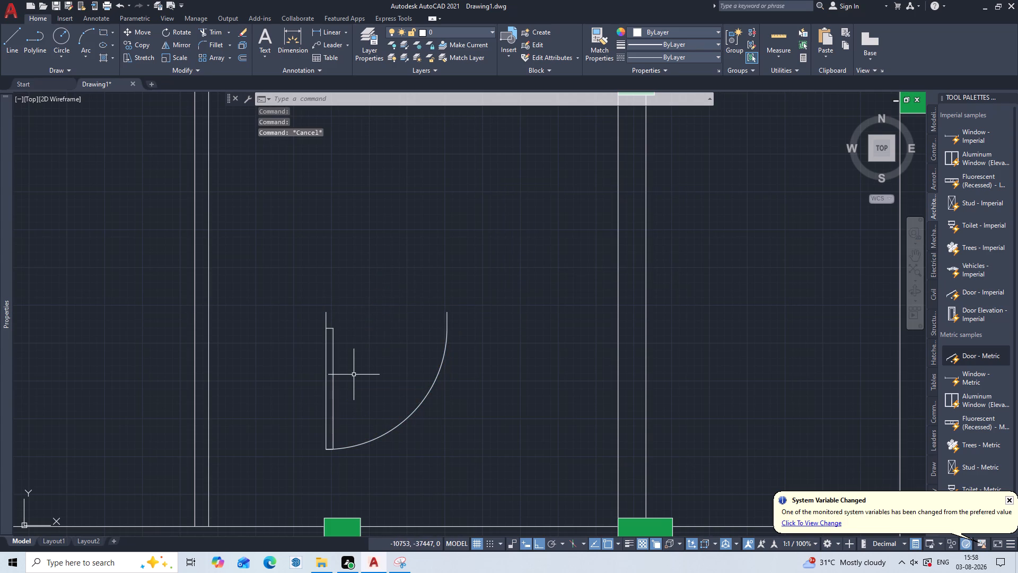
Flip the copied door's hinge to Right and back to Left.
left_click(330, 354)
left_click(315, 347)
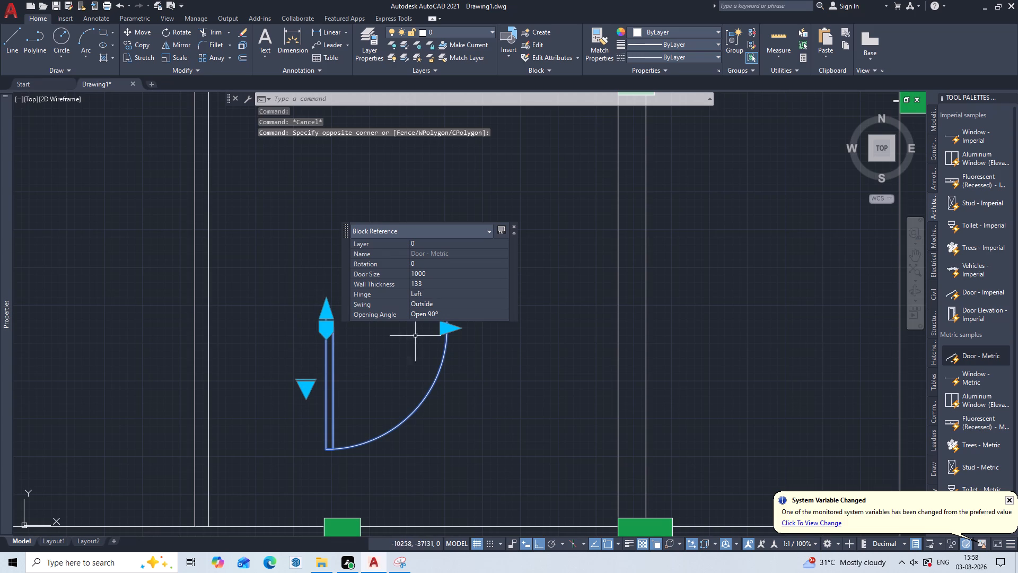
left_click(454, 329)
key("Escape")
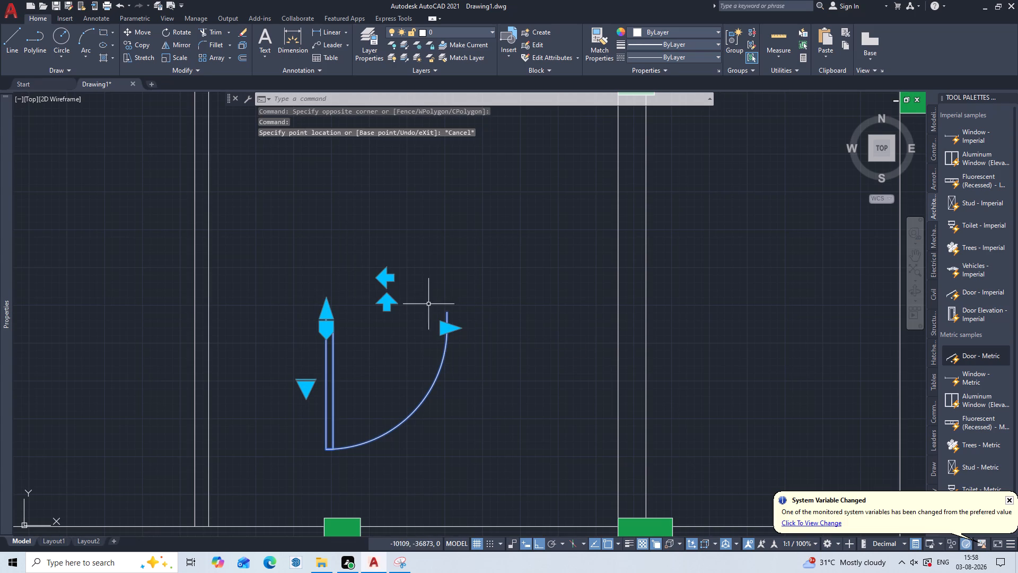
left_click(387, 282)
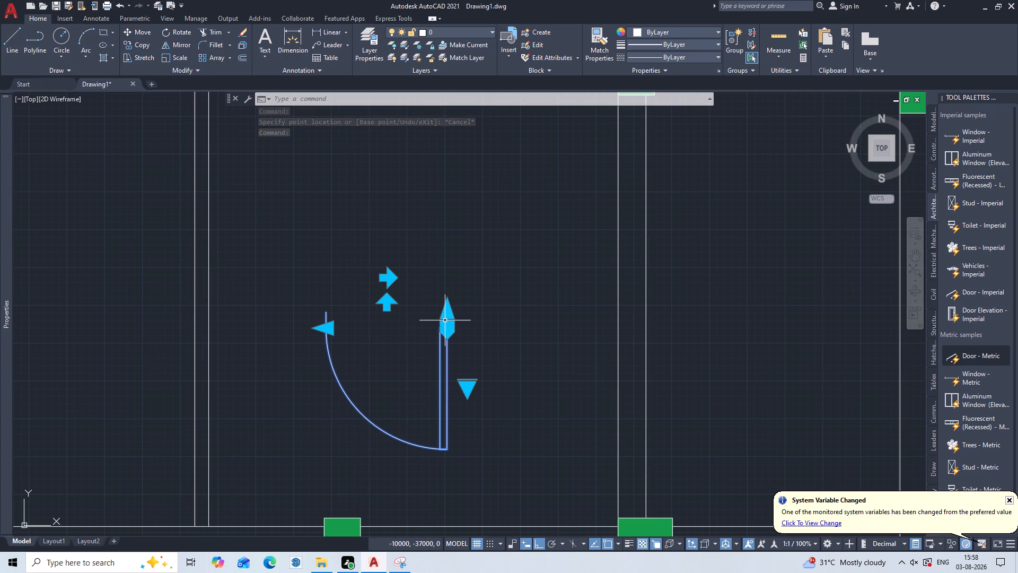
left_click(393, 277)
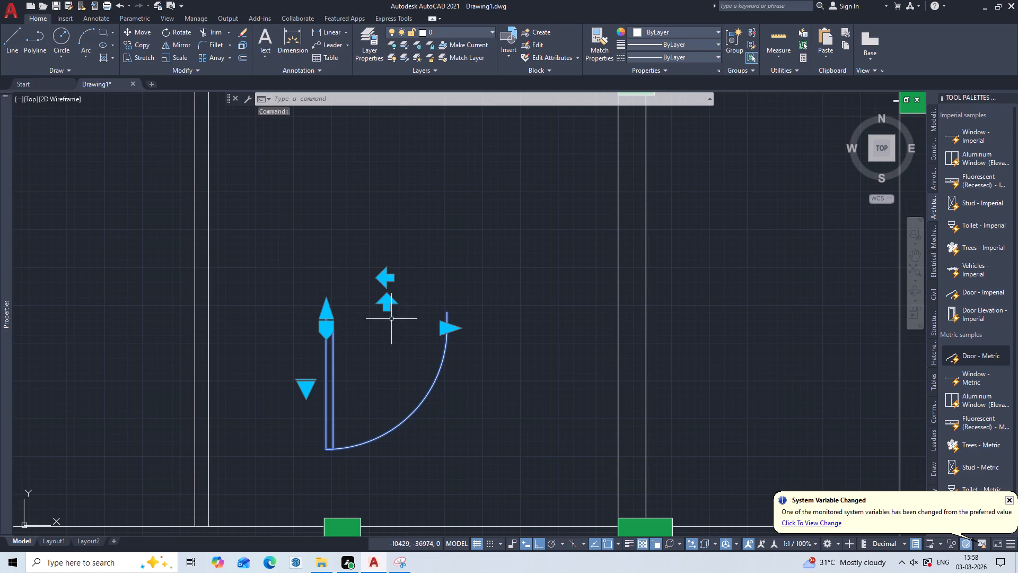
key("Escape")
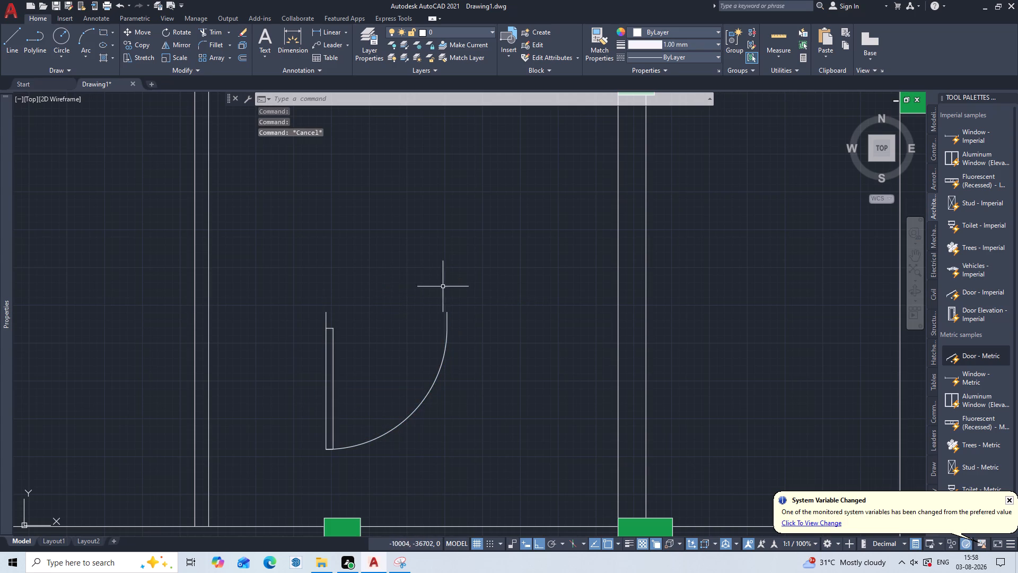
Rotate the copied door to 270° about the upper end of its hinge-side jamb line.
key("r")
key("o")
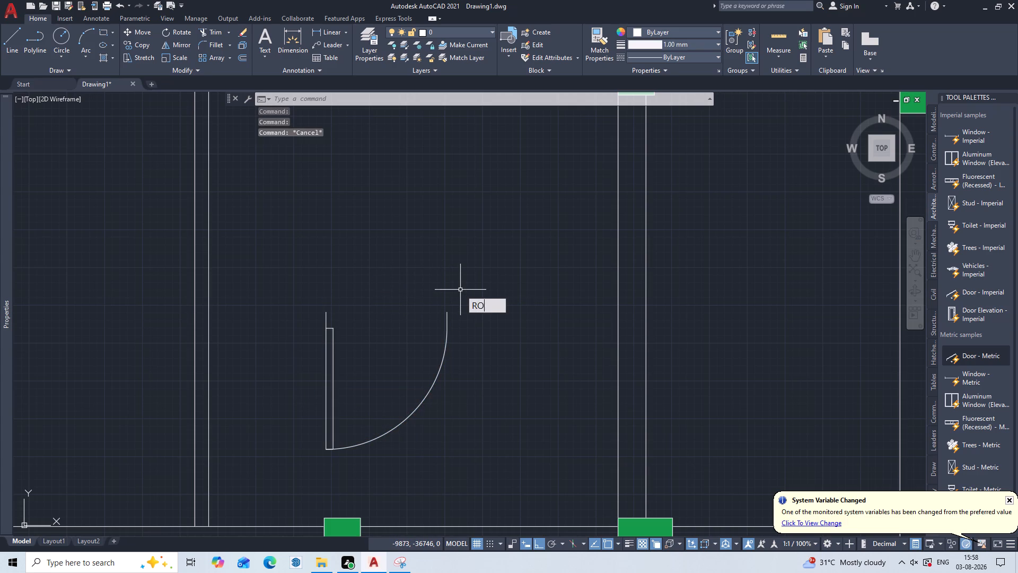
key("Return")
left_click(446, 328)
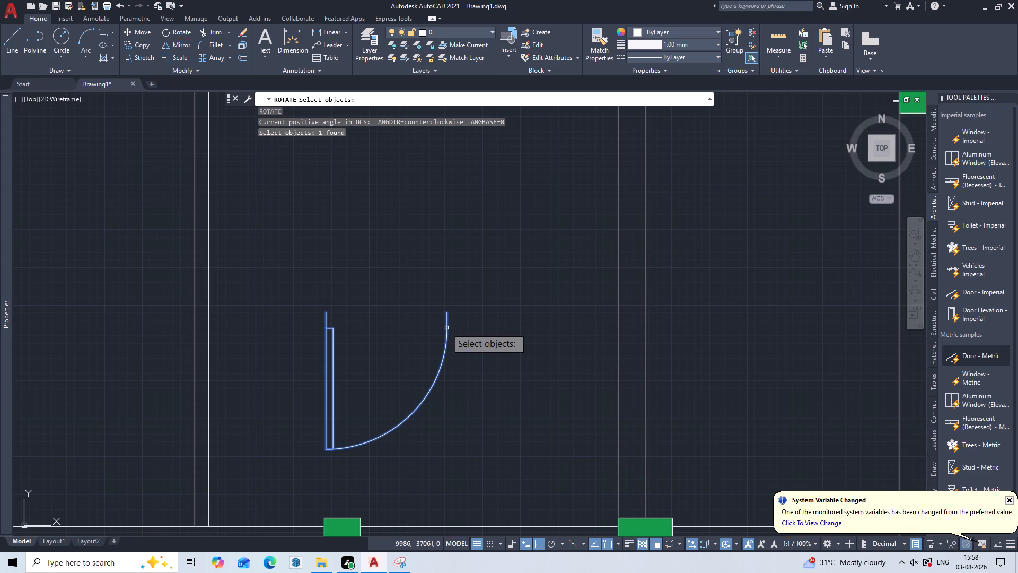
key("Return")
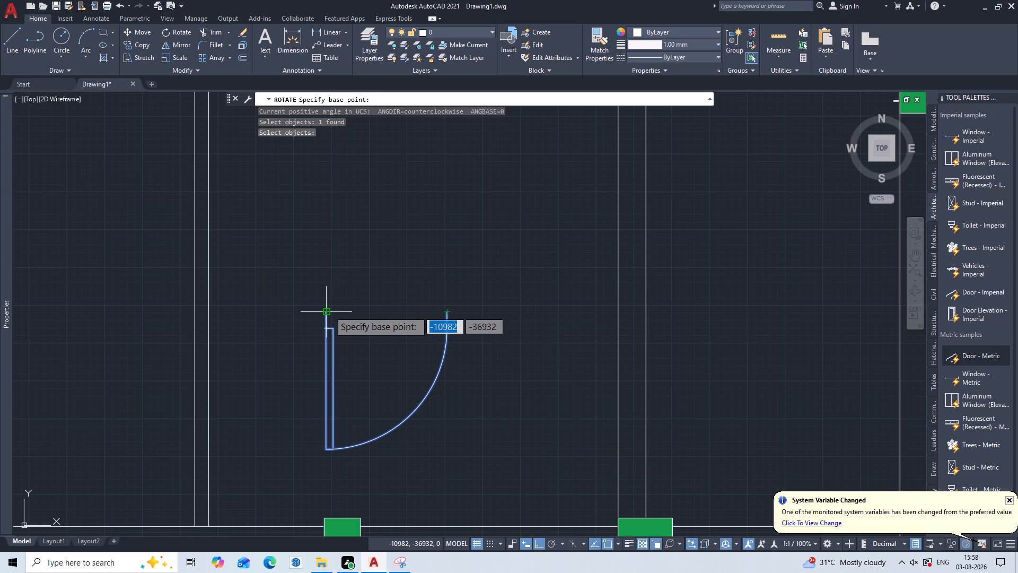
left_click(326, 315)
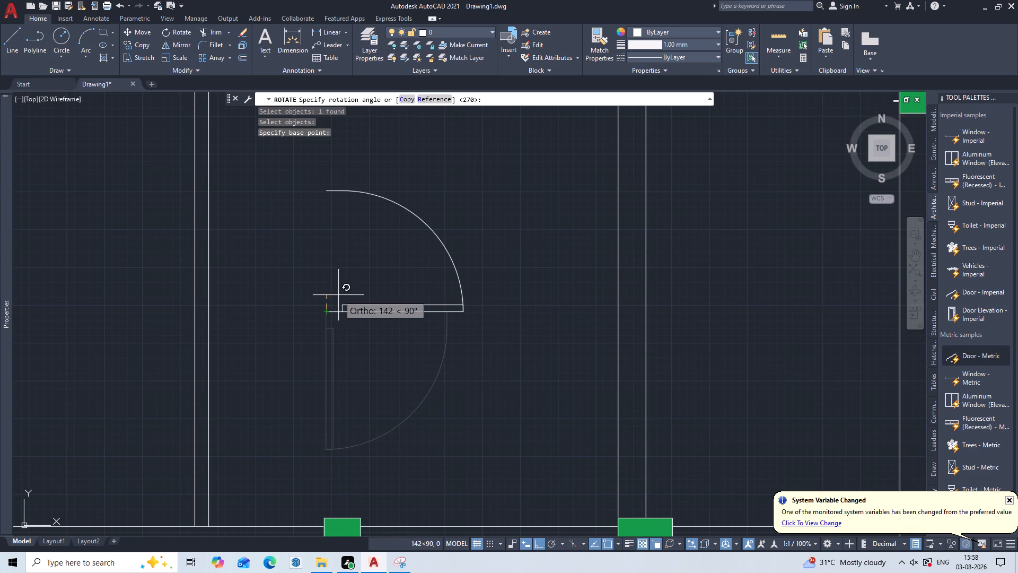
left_click(384, 482)
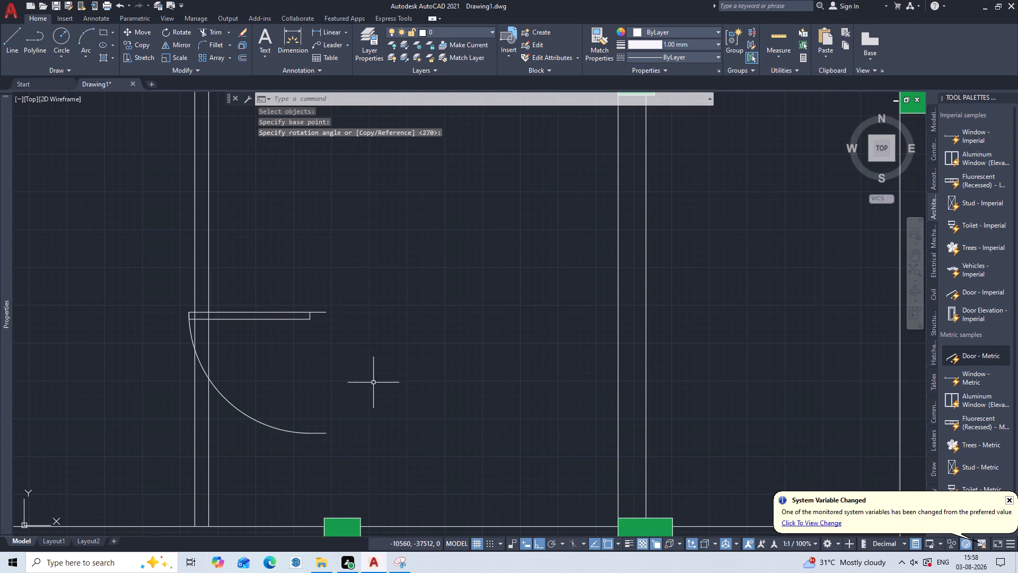
Flip the rotated door's hinge to Right so its leaf lies on the lower side.
left_click(326, 433)
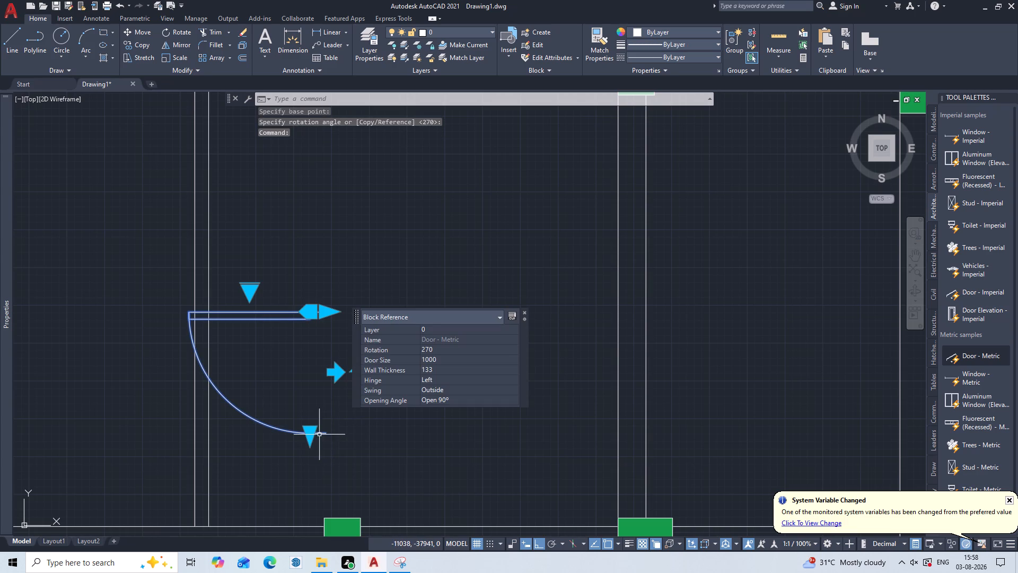
middle_click_drag(325, 404, 267, 402)
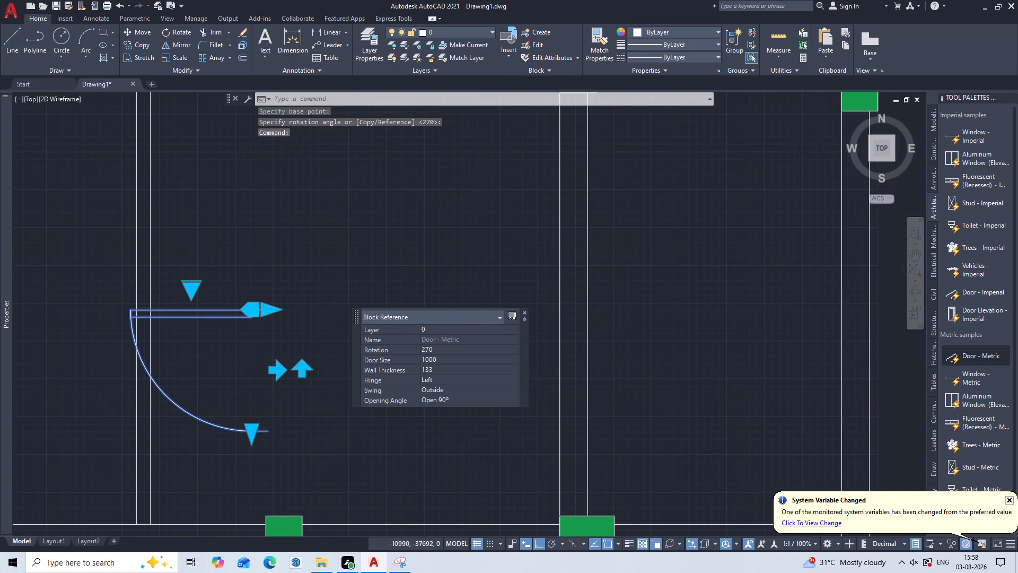
left_click(297, 368)
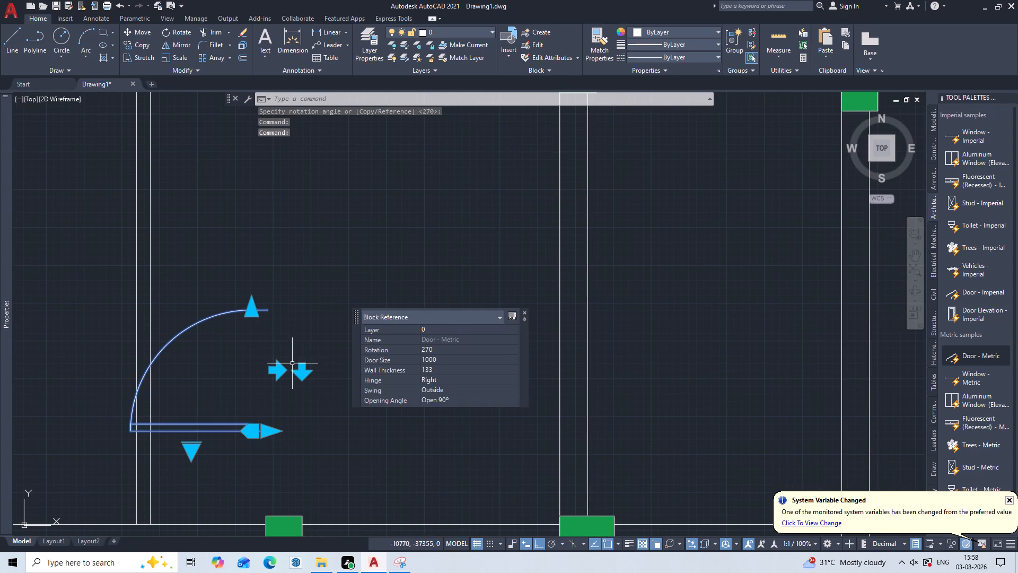
key("Escape")
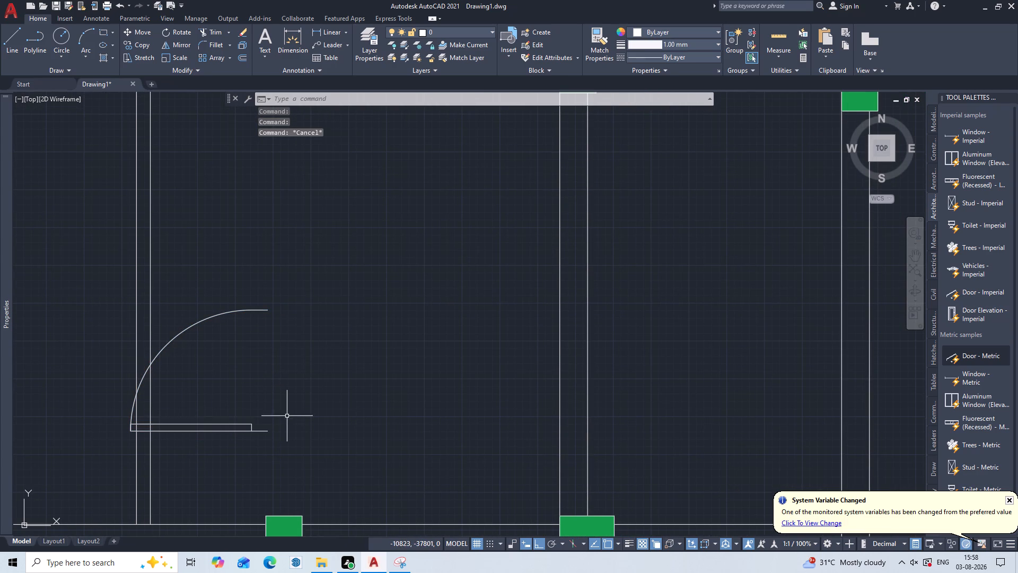
Move the rotated door by its hinge-side jamb end to the lower corner where the thin vertical partition meets the horizontal wall, with Ortho off.
key("m")
key("Return")
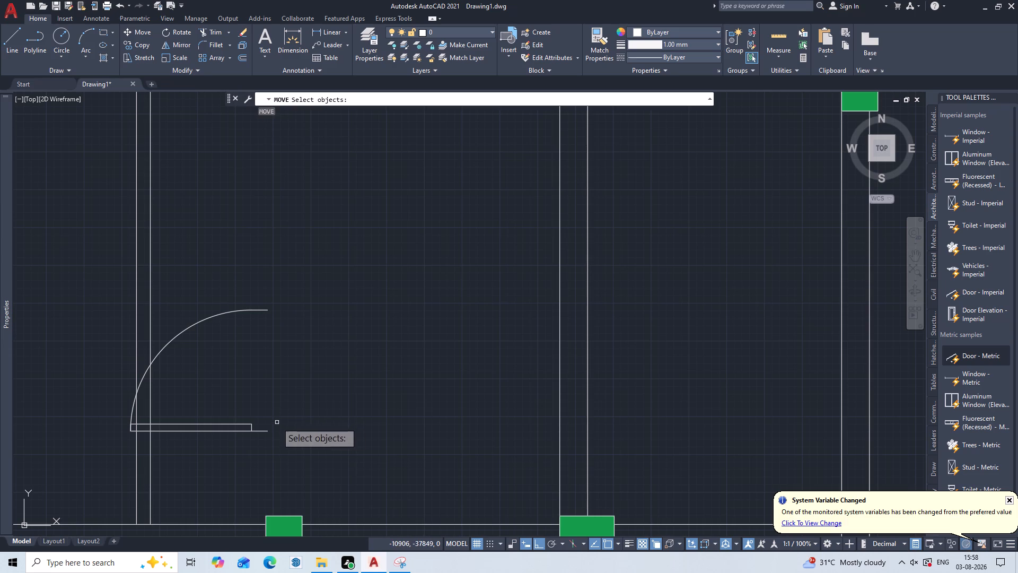
left_click(198, 427)
left_click(199, 437)
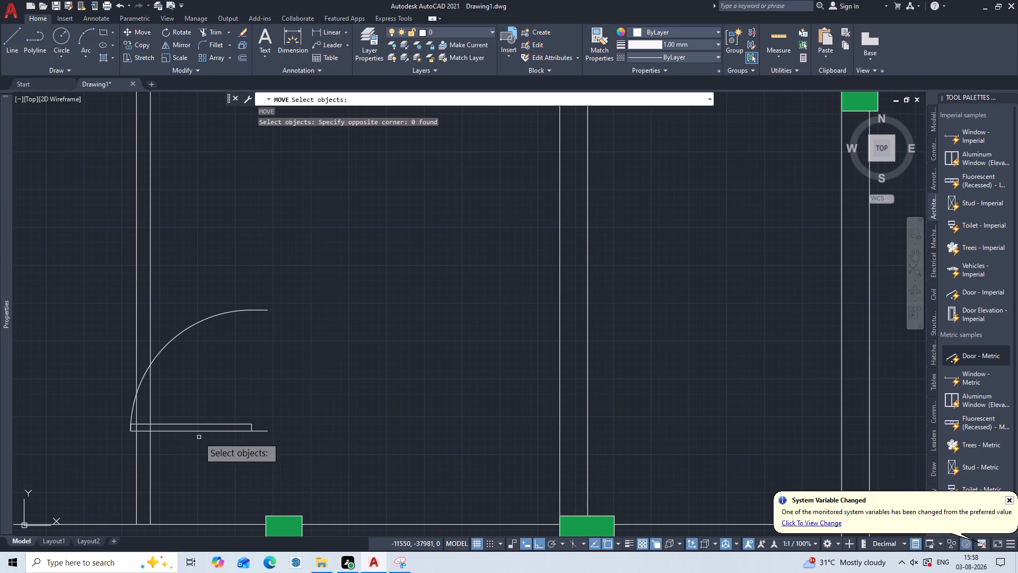
double_click(246, 388)
left_click(212, 446)
key("Return")
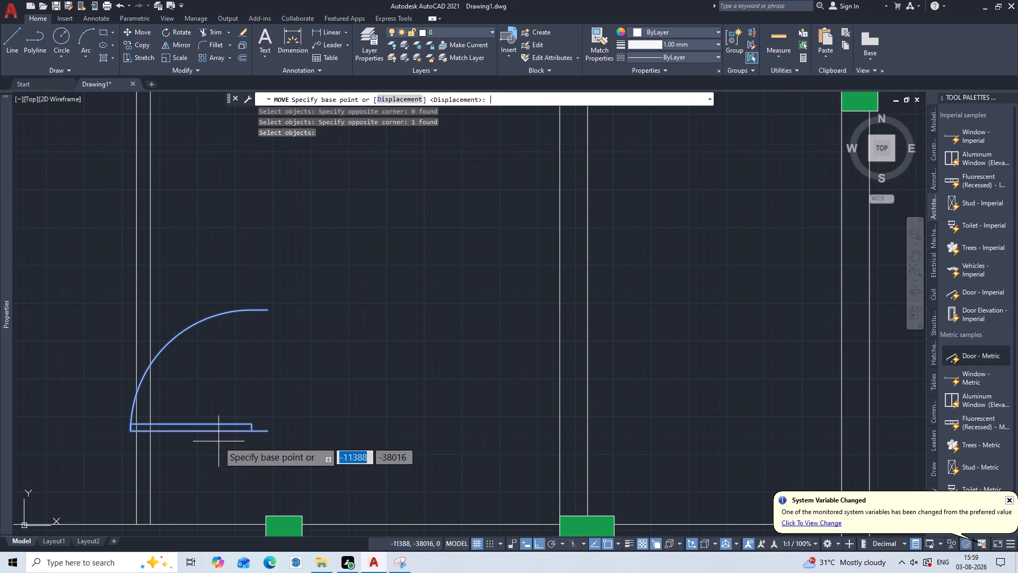
double_click(269, 430)
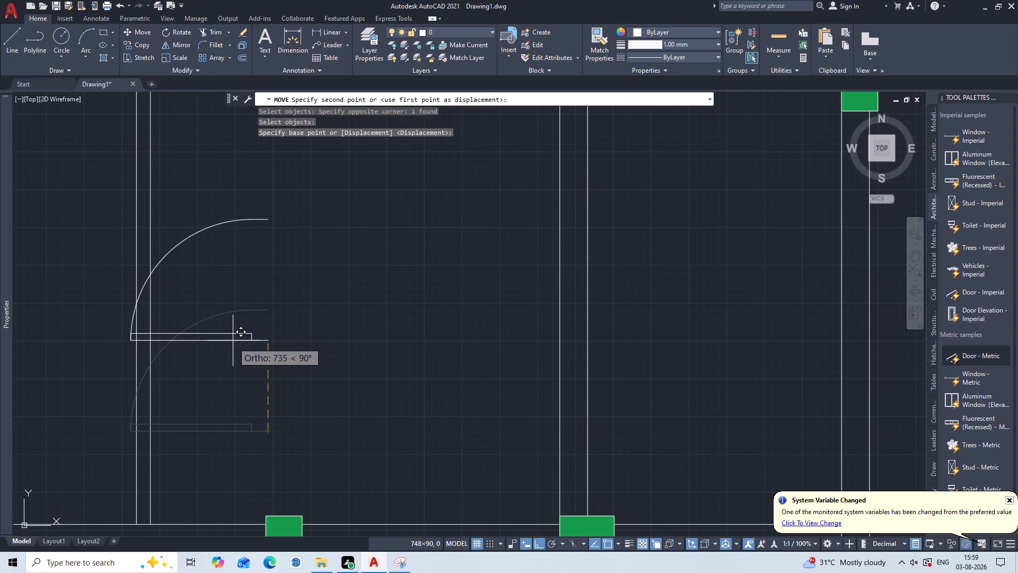
key("F8")
scroll(237, 340, "down", 1)
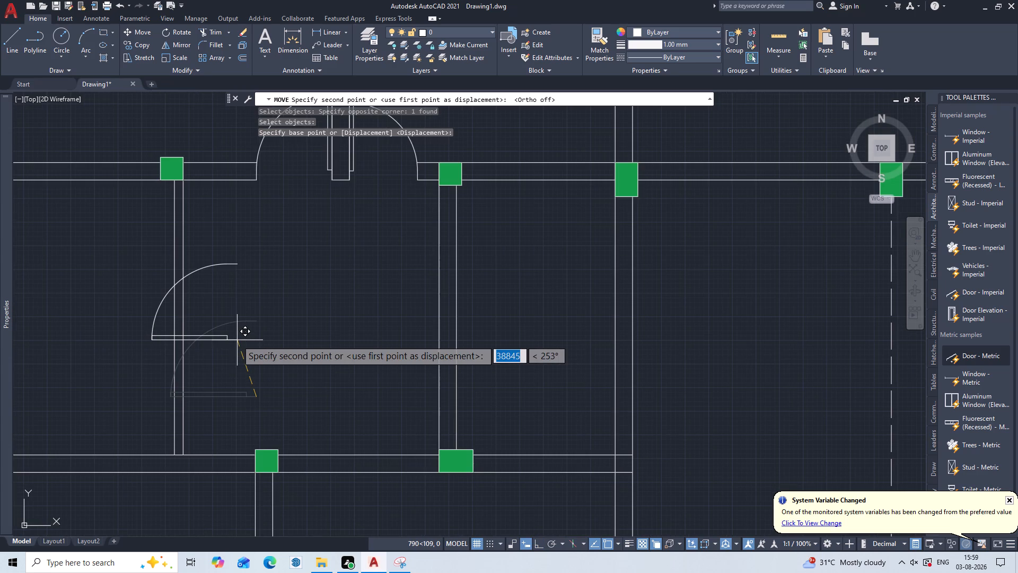
middle_click_drag(237, 340, 361, 337)
scroll(361, 337, "down", 1)
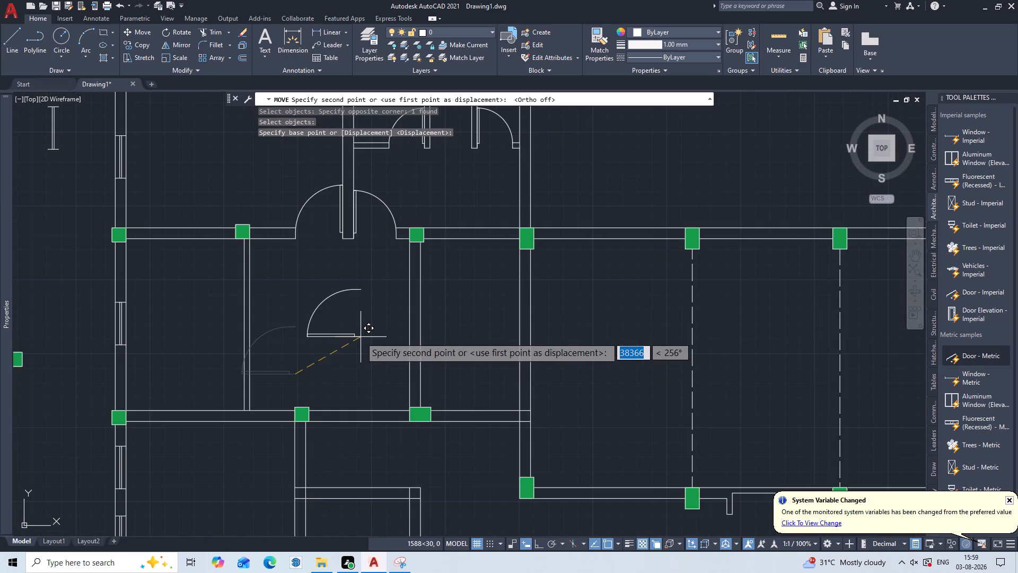
middle_click_drag(348, 340, 452, 307)
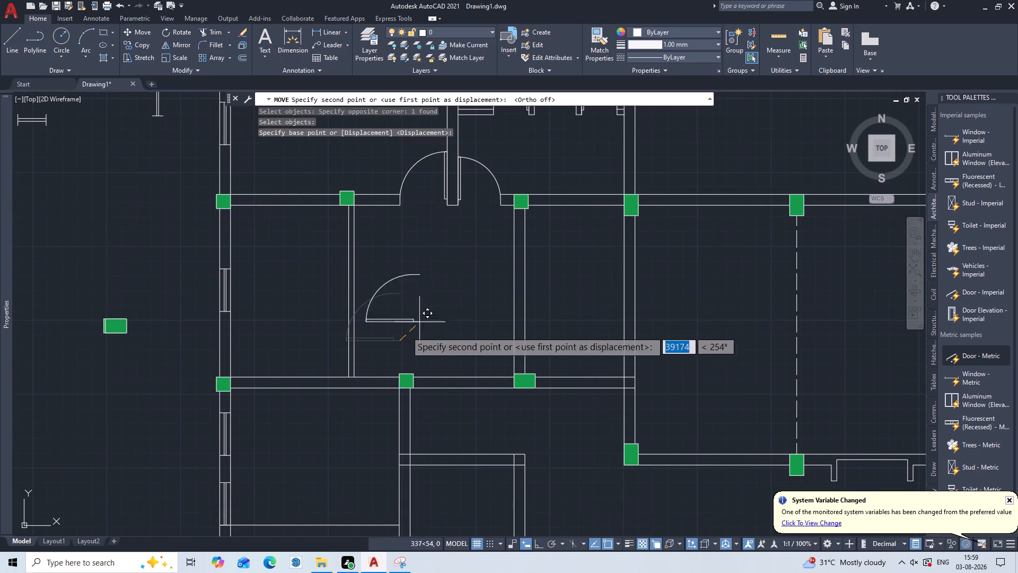
scroll(387, 343, "up", 2)
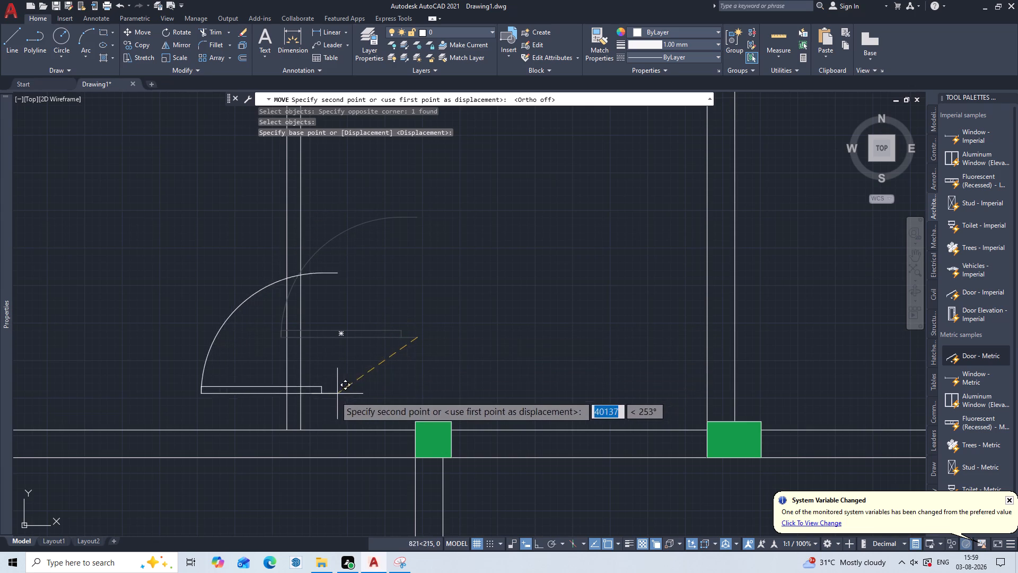
left_click(302, 432)
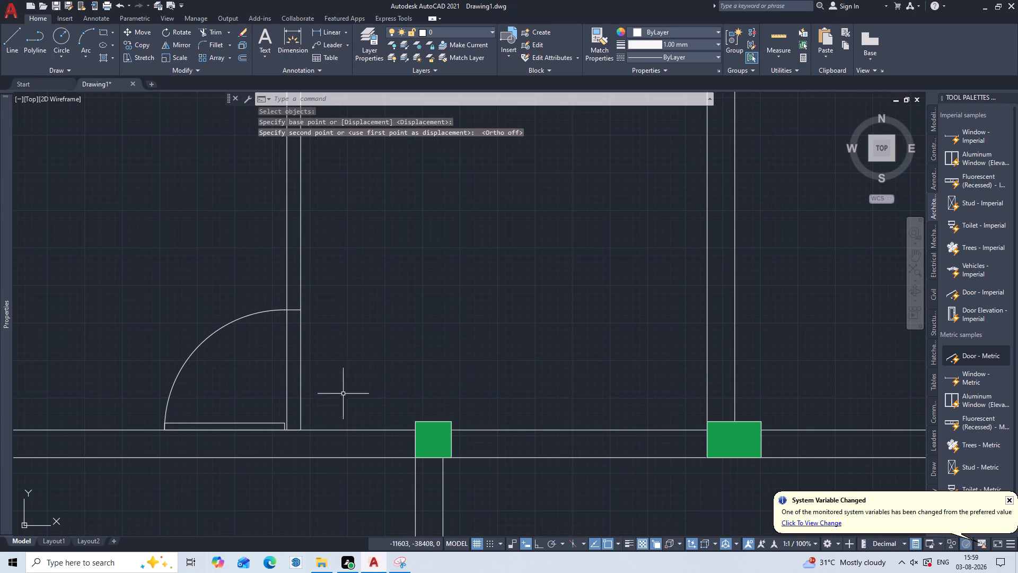
Trim both lines of the thin vertical partition across the opening of the newly placed door.
scroll(364, 371, "down", 1)
middle_click_drag(364, 371, 484, 328)
key("t")
key("r")
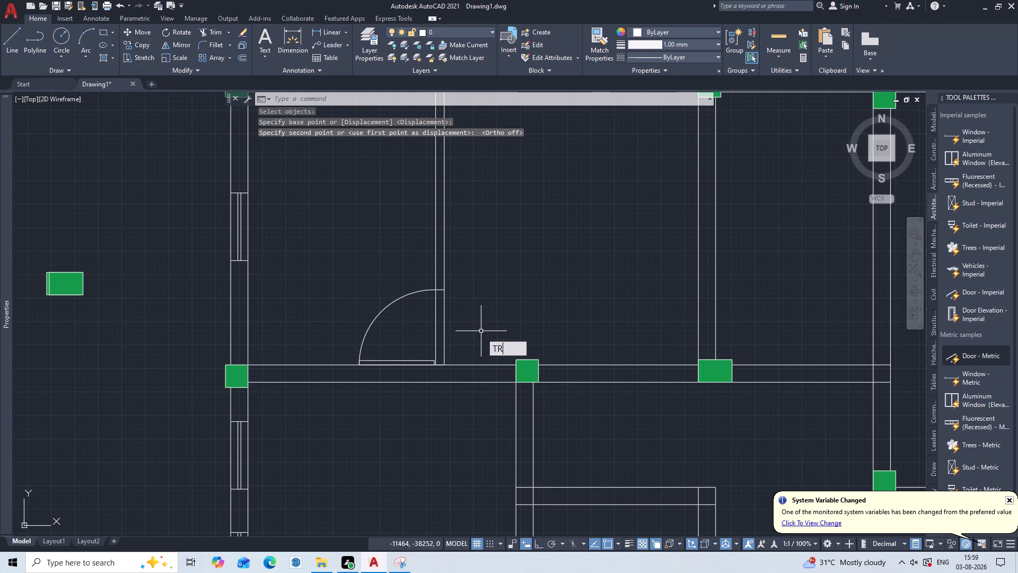
key("Return")
left_click_drag(482, 312, 460, 319)
left_click(458, 309)
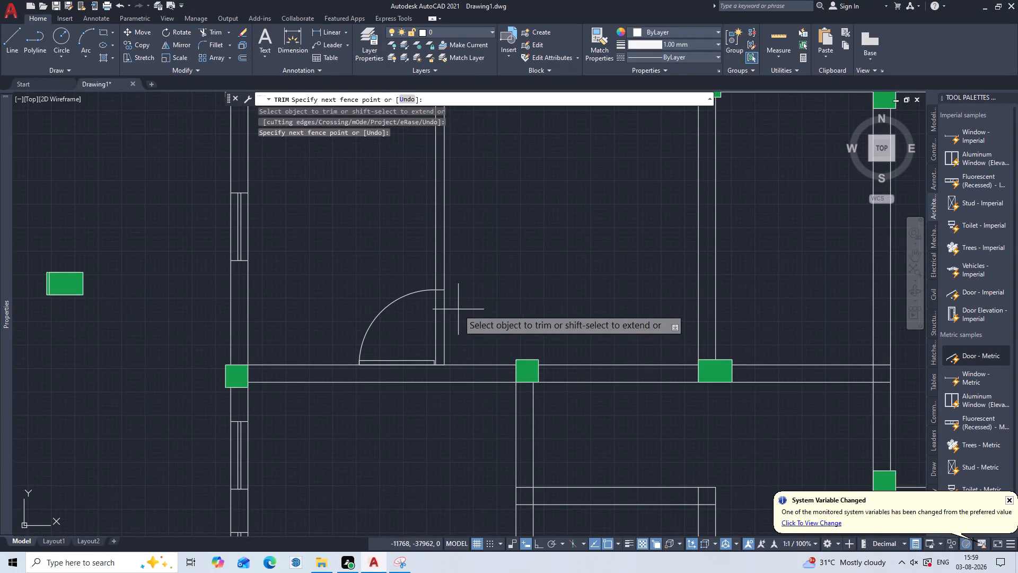
double_click(424, 325)
key("Escape")
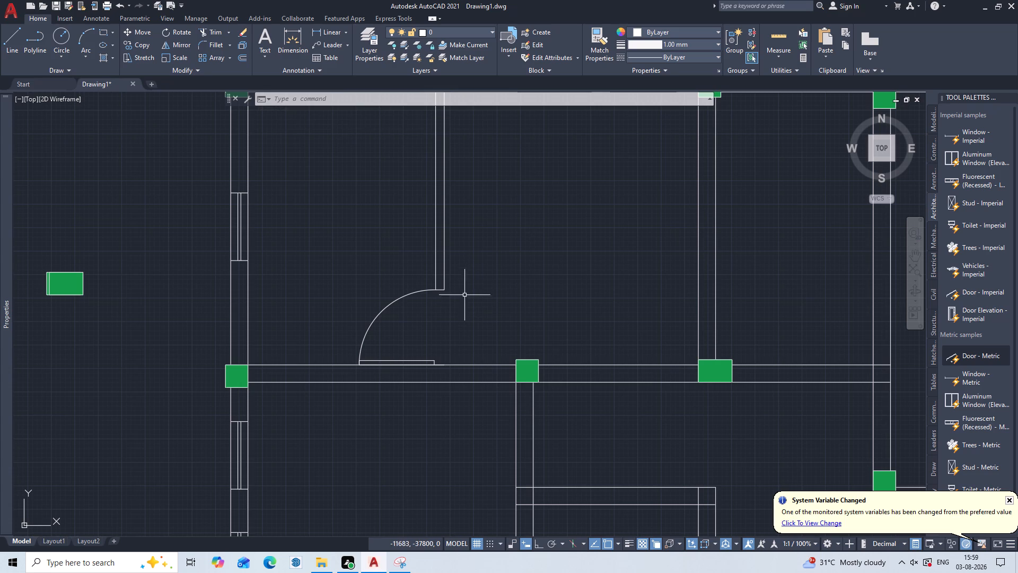
Scale the door below the thin vertical partition by reference from its hinge-side jamb end, using the opening width as reference, to 1000 mm.
key("s")
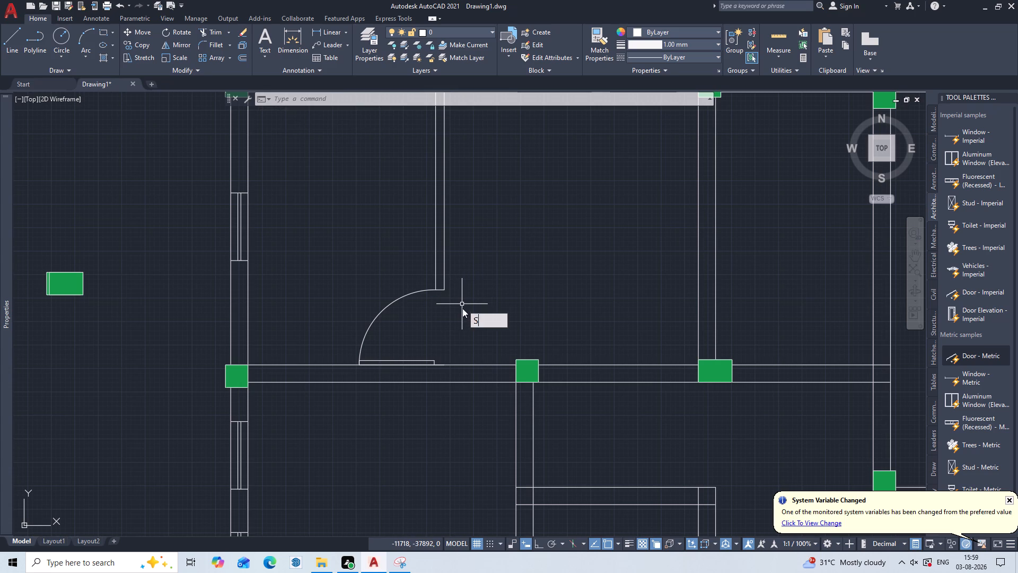
key("c")
key("Return")
left_click(433, 288)
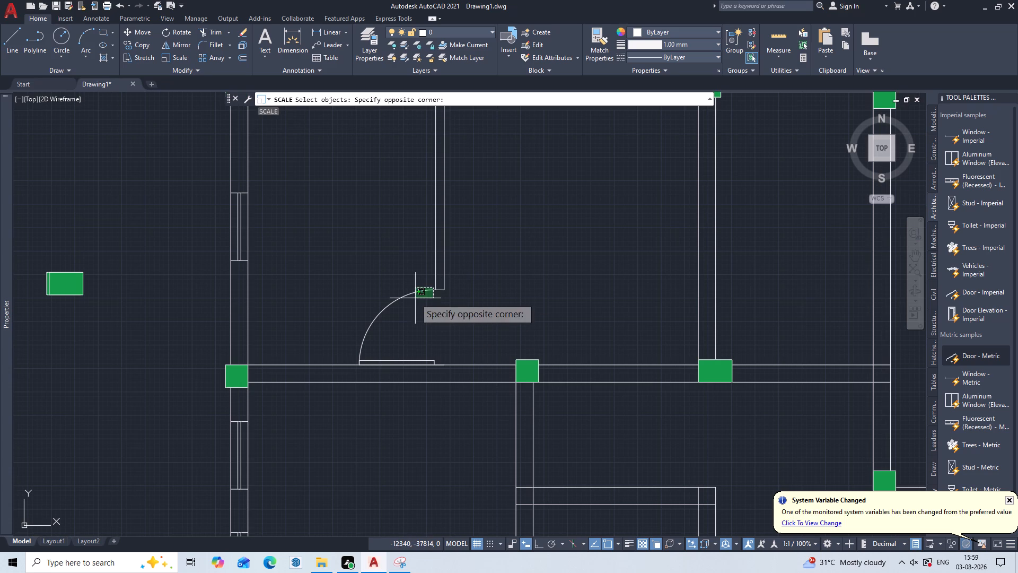
double_click(415, 298)
key("Return")
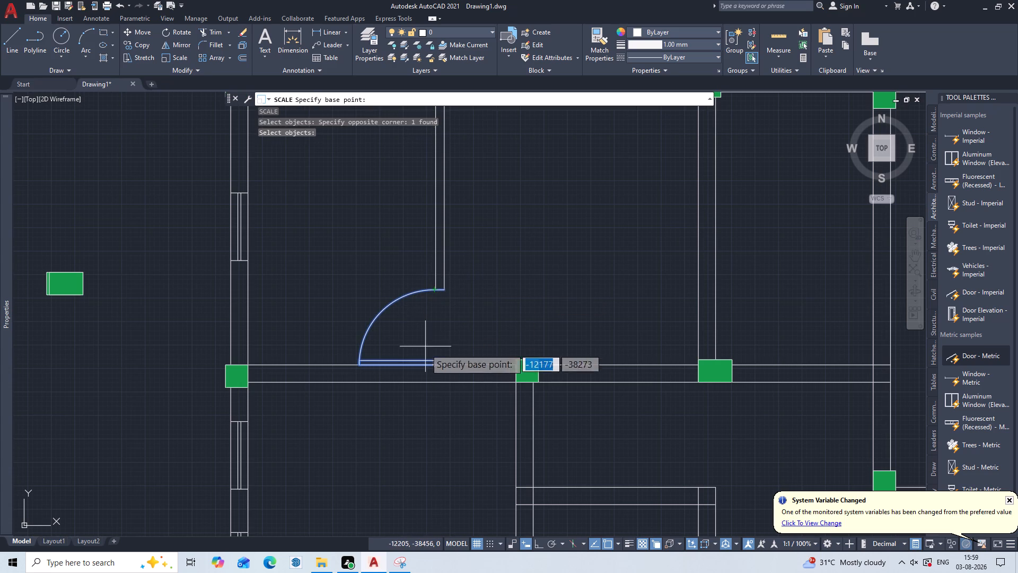
left_click(443, 364)
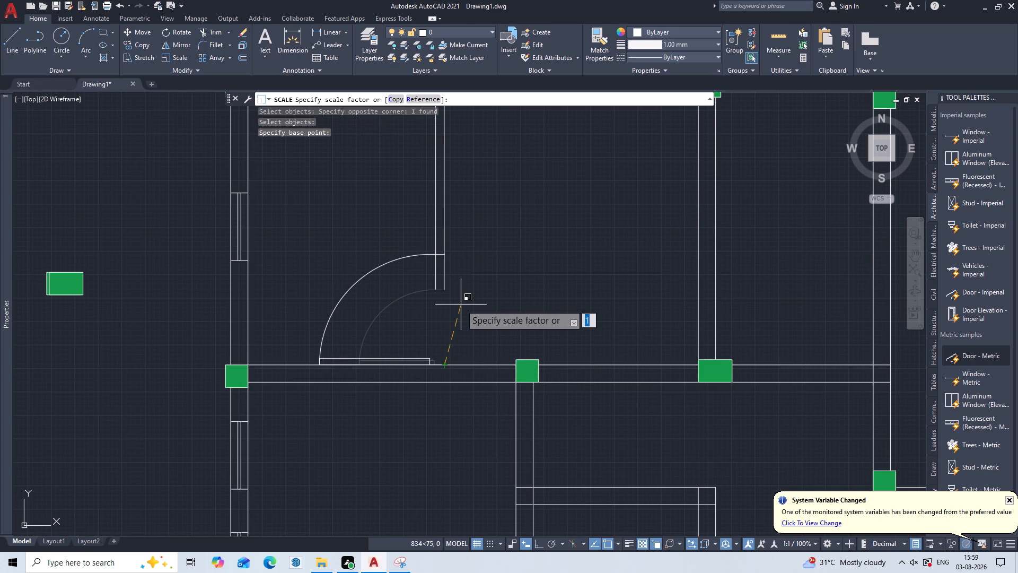
key("r")
key("Return")
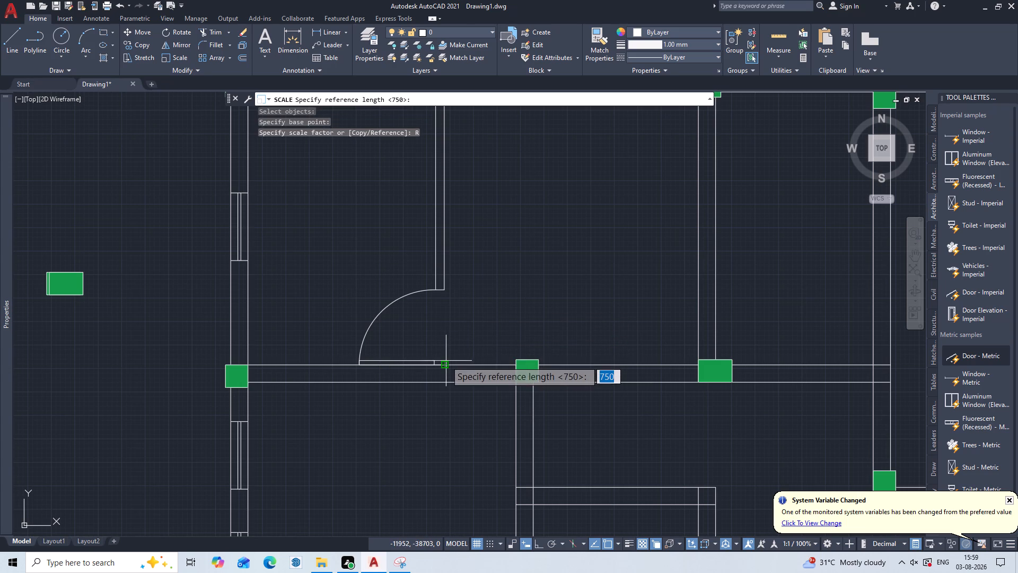
left_click(446, 361)
left_click(444, 290)
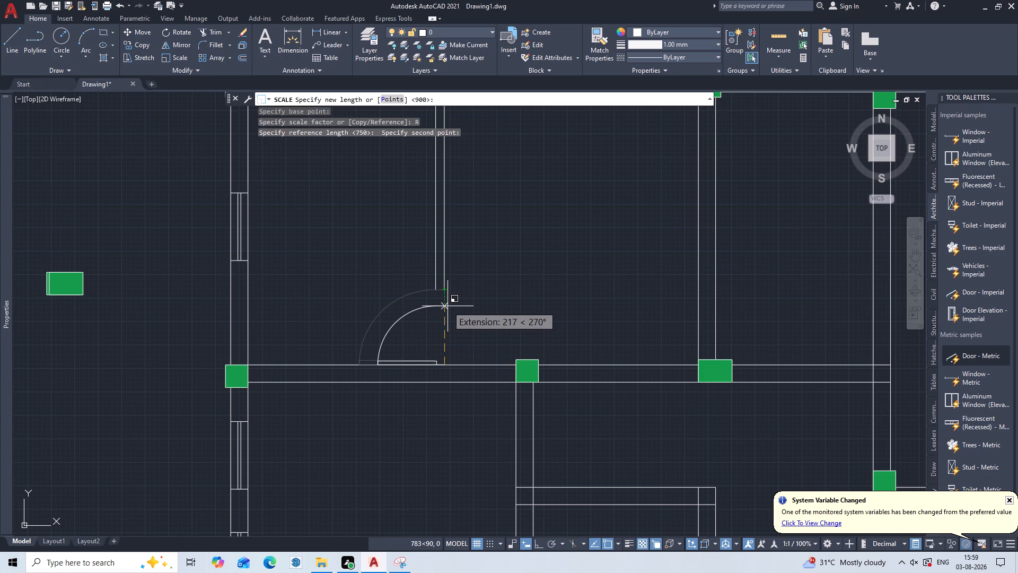
key("1")
key("0")
type("00")
key("Return")
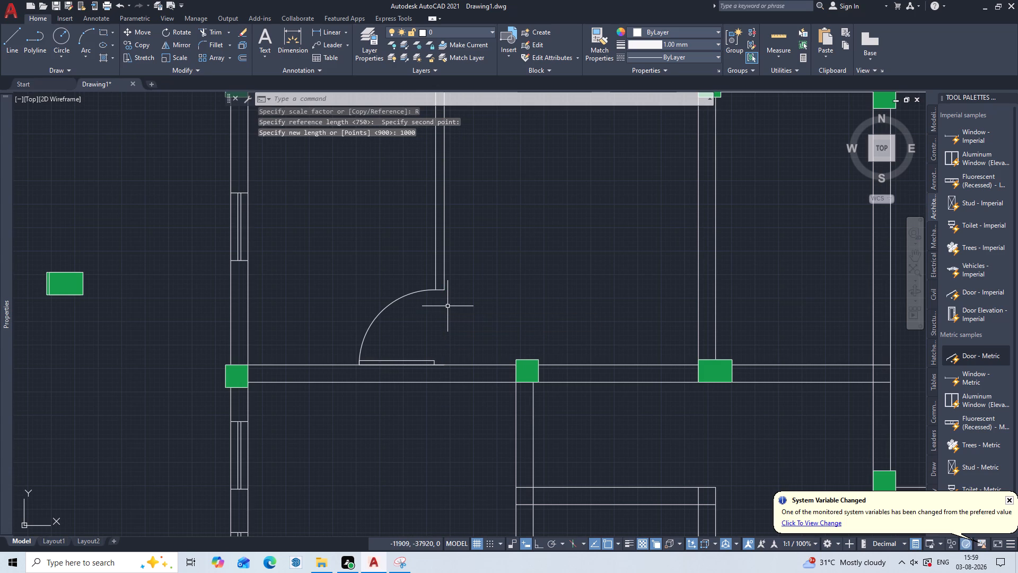
key("Escape")
Copy the partition door by its hinge-side jamb end into the adjacent room, about 2600 mm away at about 11°.
scroll(447, 340, "up", 1)
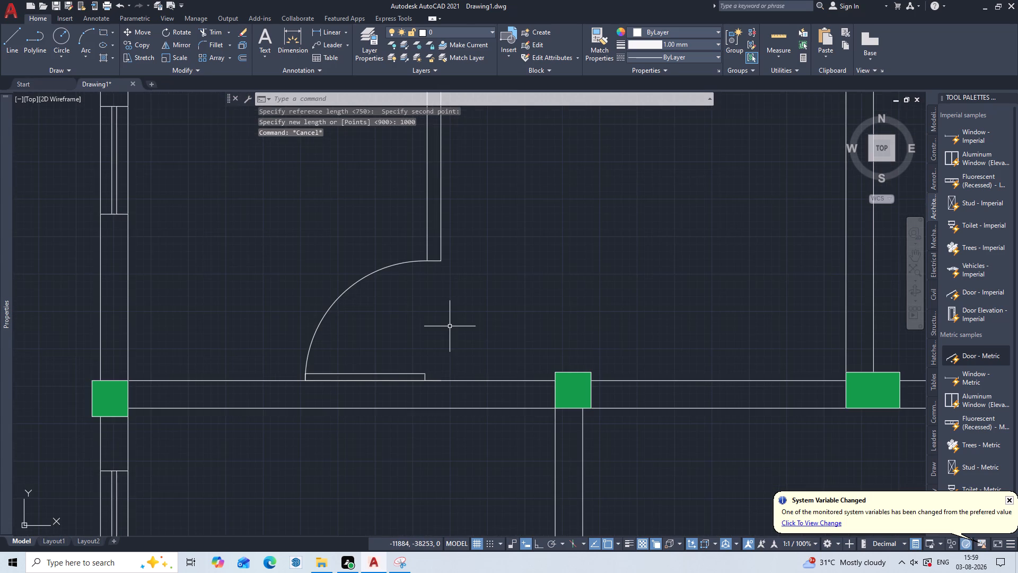
scroll(450, 326, "down", 2)
middle_click_drag(450, 326, 430, 249)
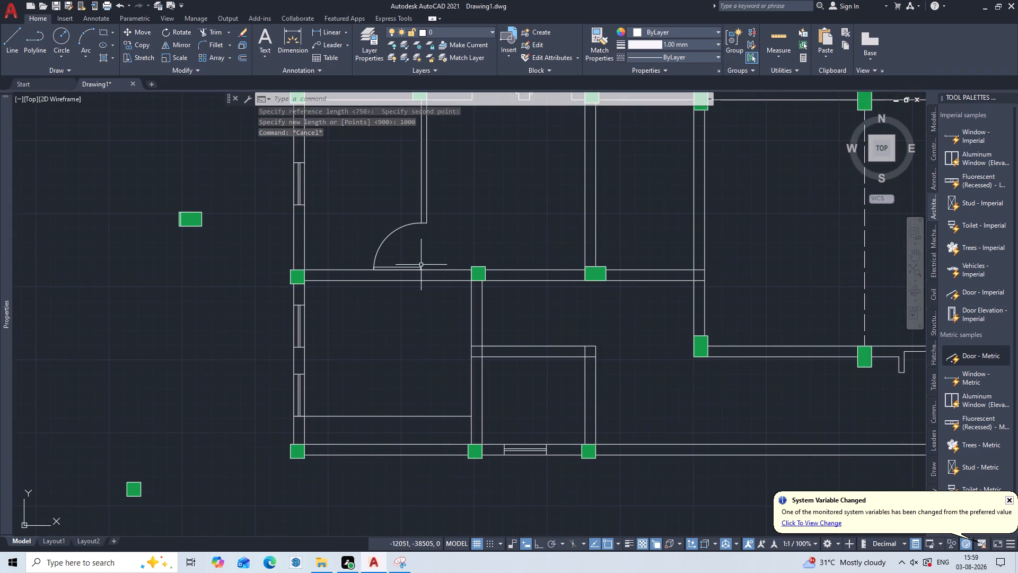
scroll(419, 271, "down", 1)
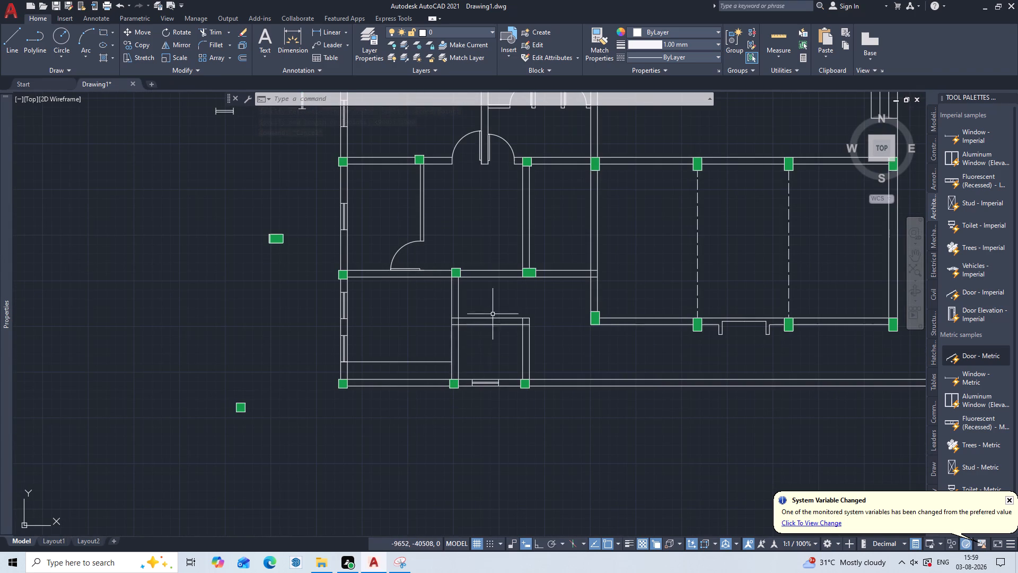
middle_click_drag(434, 253, 438, 258)
scroll(412, 262, "up", 2)
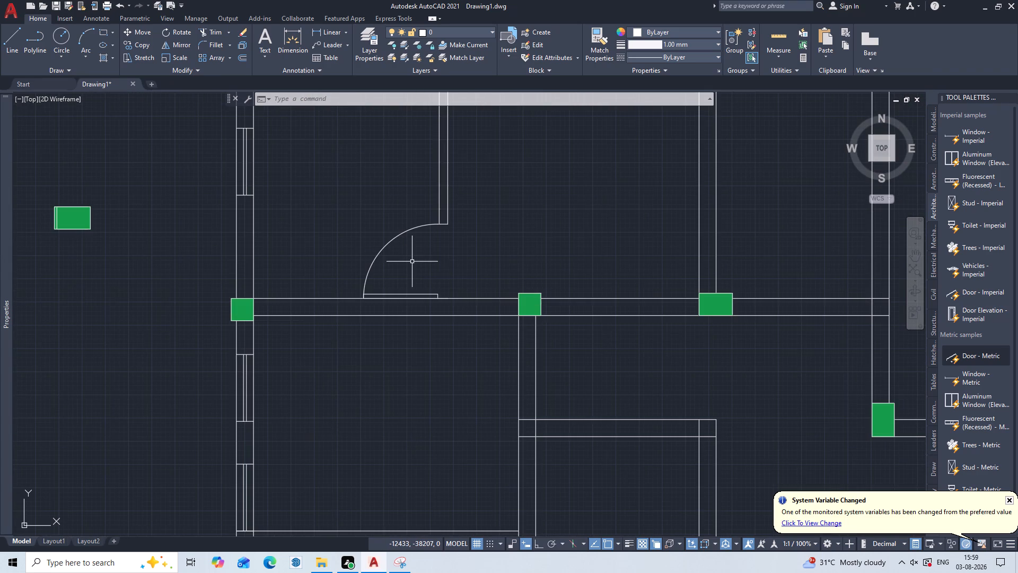
type("COP")
key("Return")
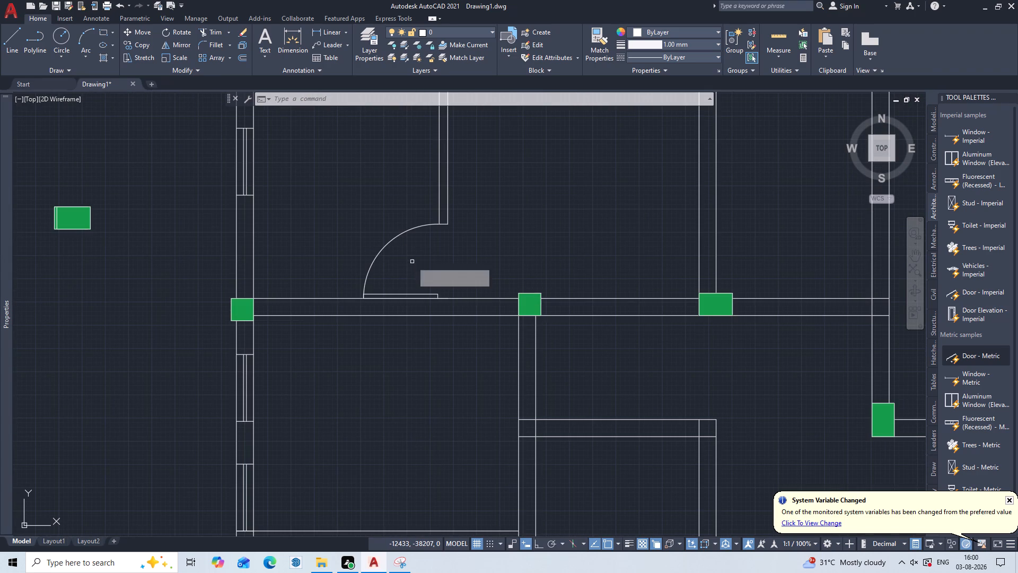
left_click(391, 235)
left_click(377, 270)
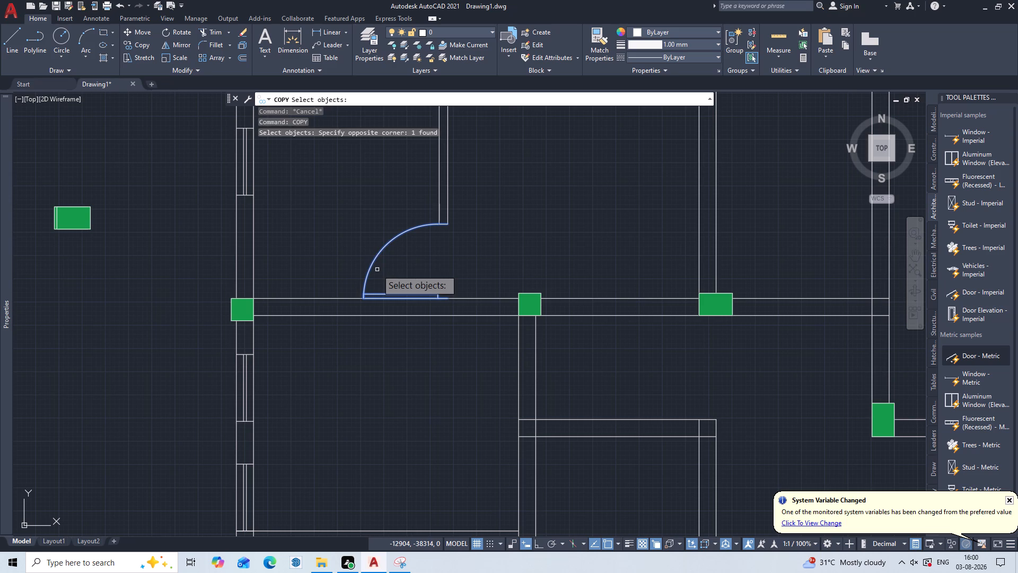
key("Return")
left_click(452, 297)
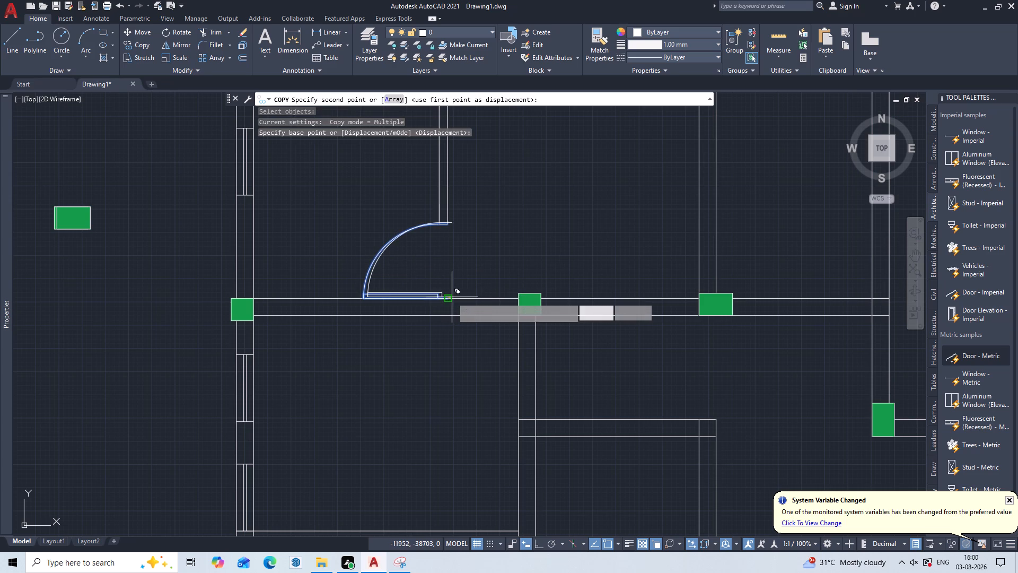
left_click(637, 262)
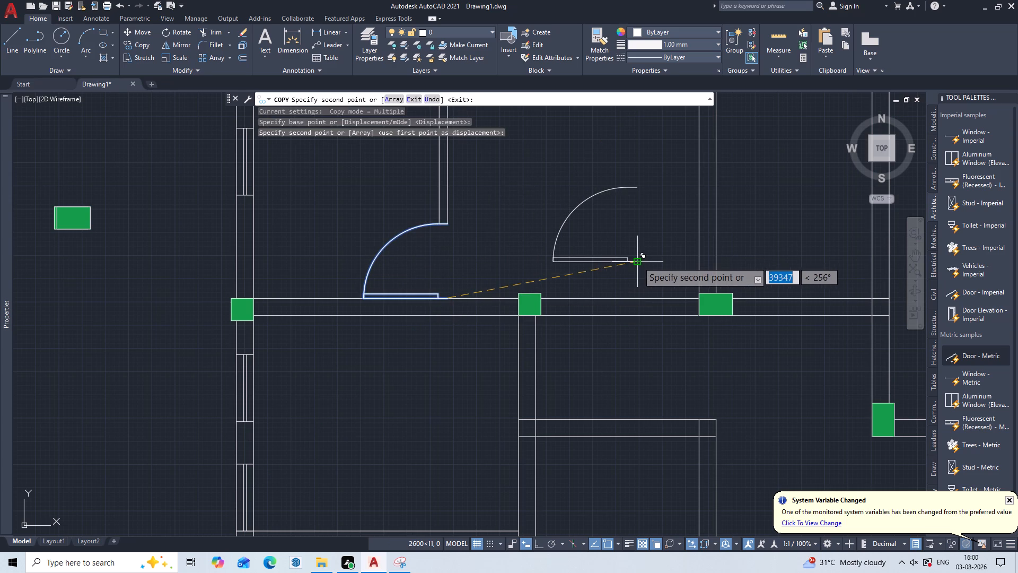
key("Escape")
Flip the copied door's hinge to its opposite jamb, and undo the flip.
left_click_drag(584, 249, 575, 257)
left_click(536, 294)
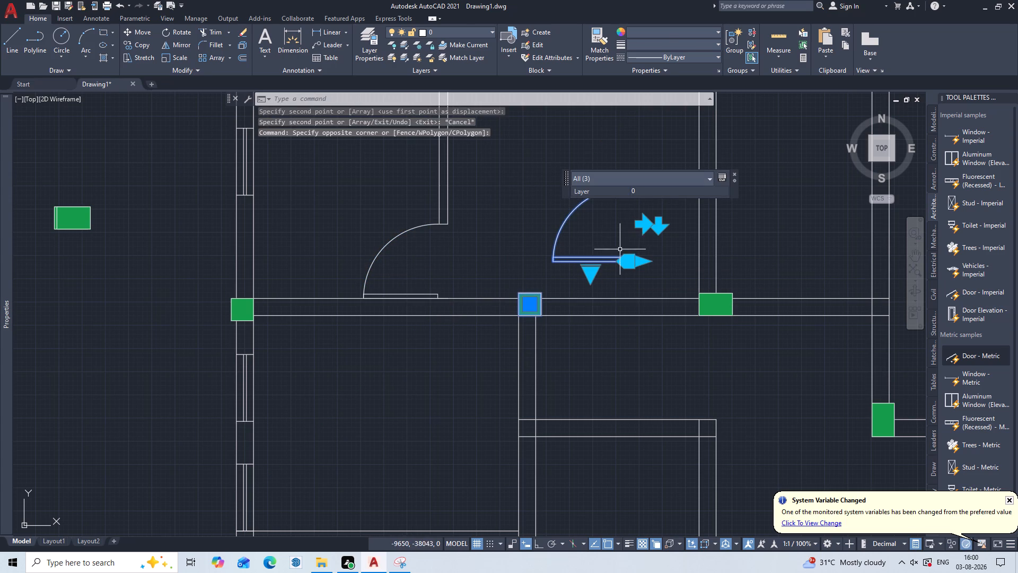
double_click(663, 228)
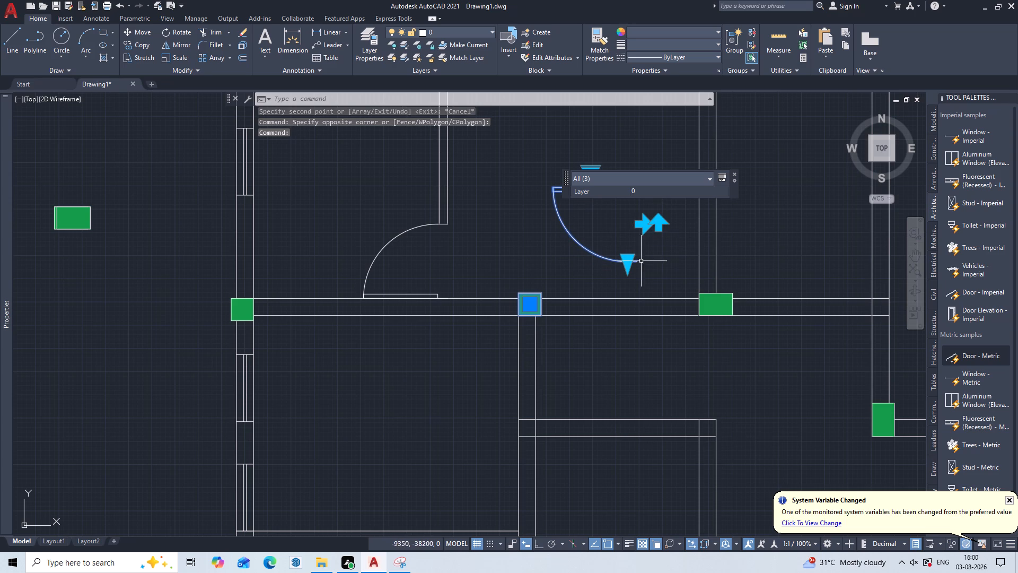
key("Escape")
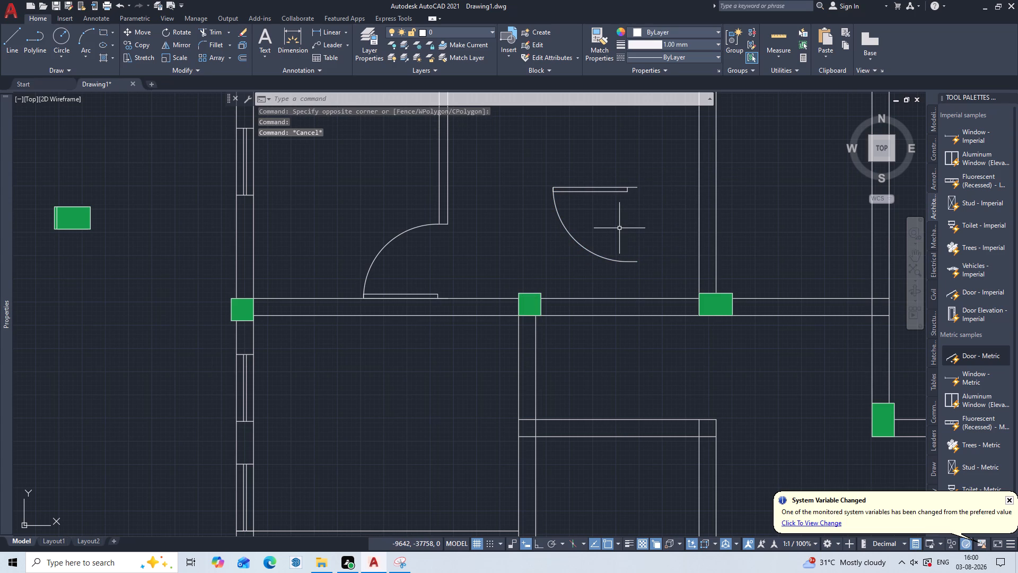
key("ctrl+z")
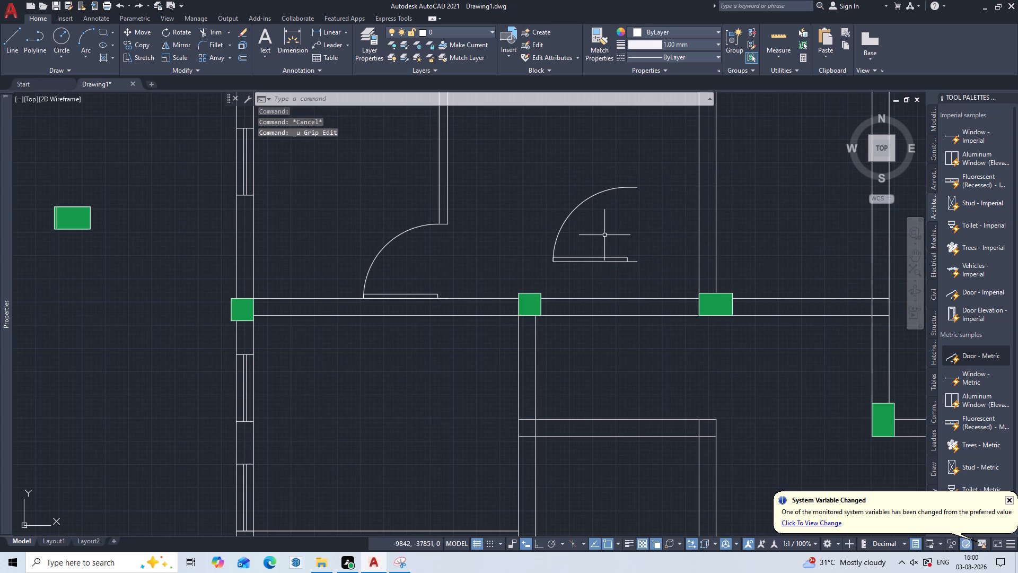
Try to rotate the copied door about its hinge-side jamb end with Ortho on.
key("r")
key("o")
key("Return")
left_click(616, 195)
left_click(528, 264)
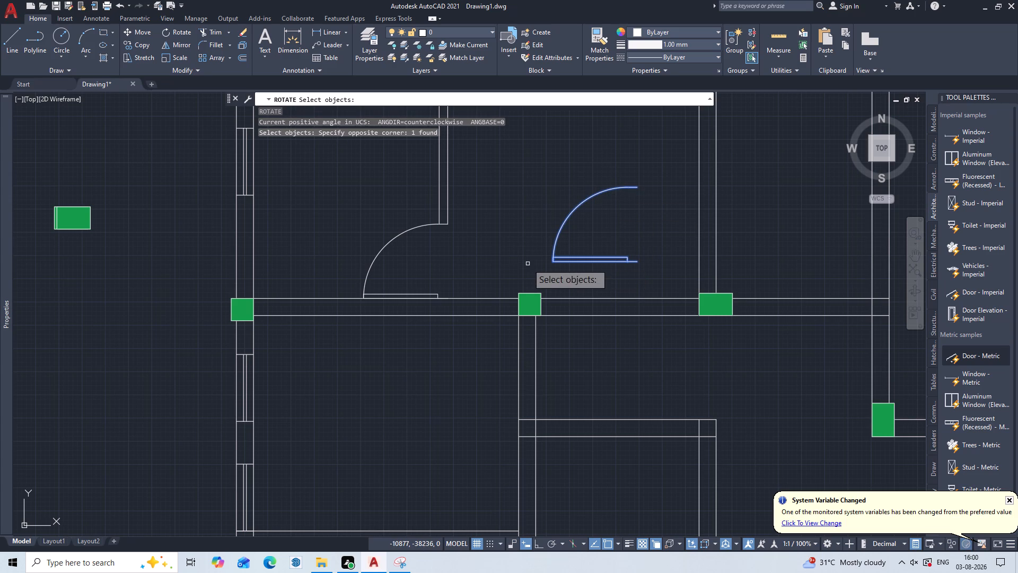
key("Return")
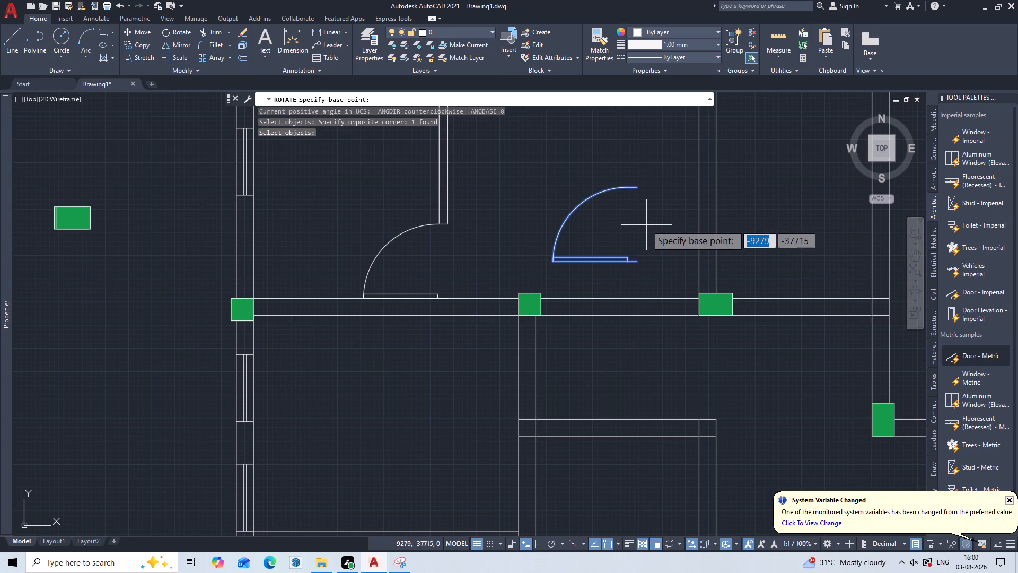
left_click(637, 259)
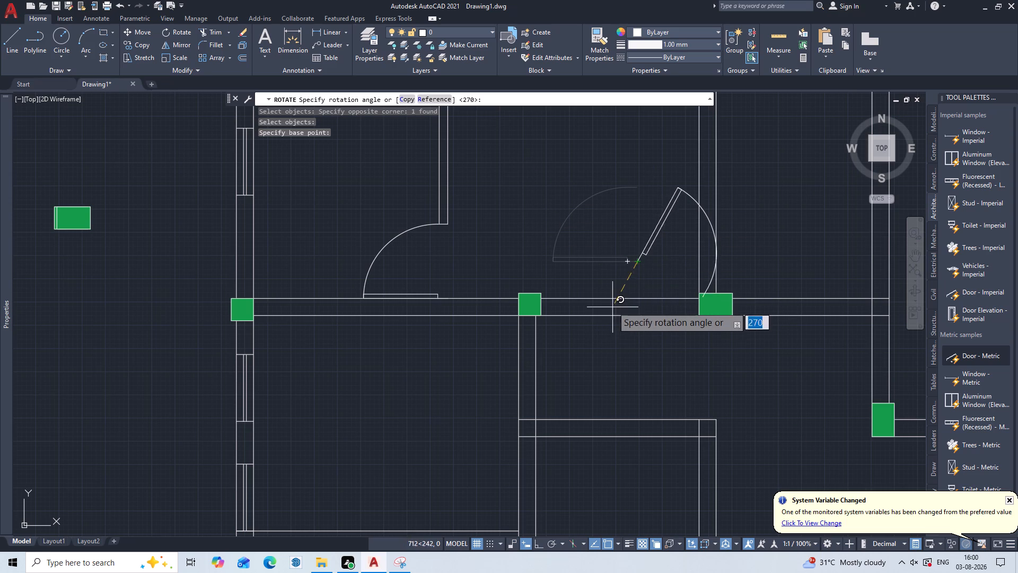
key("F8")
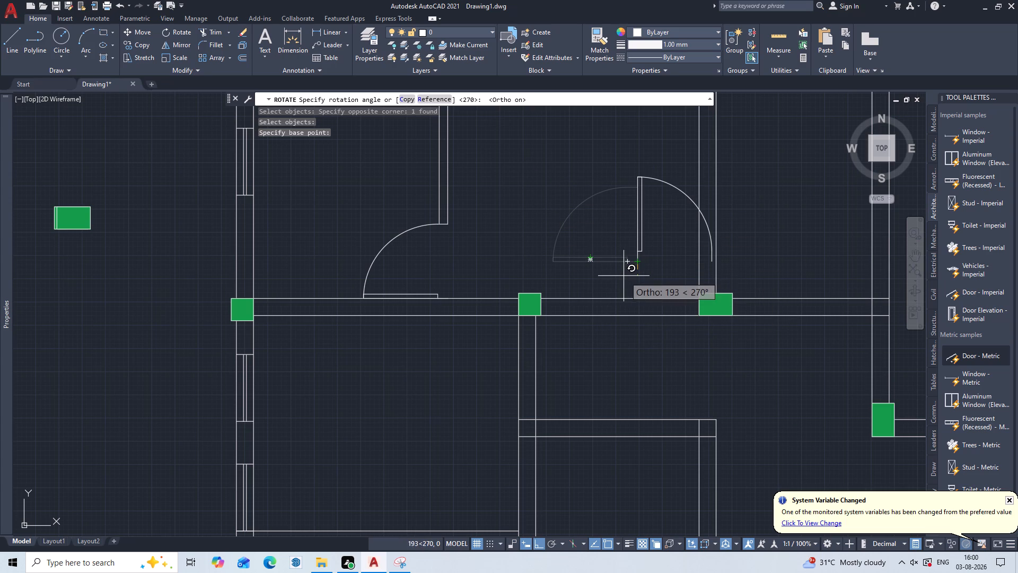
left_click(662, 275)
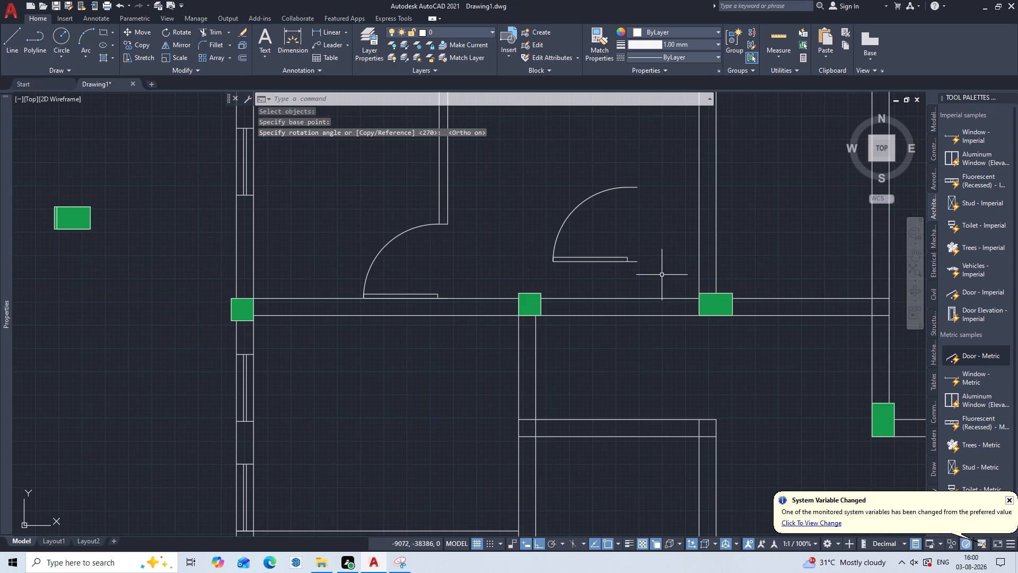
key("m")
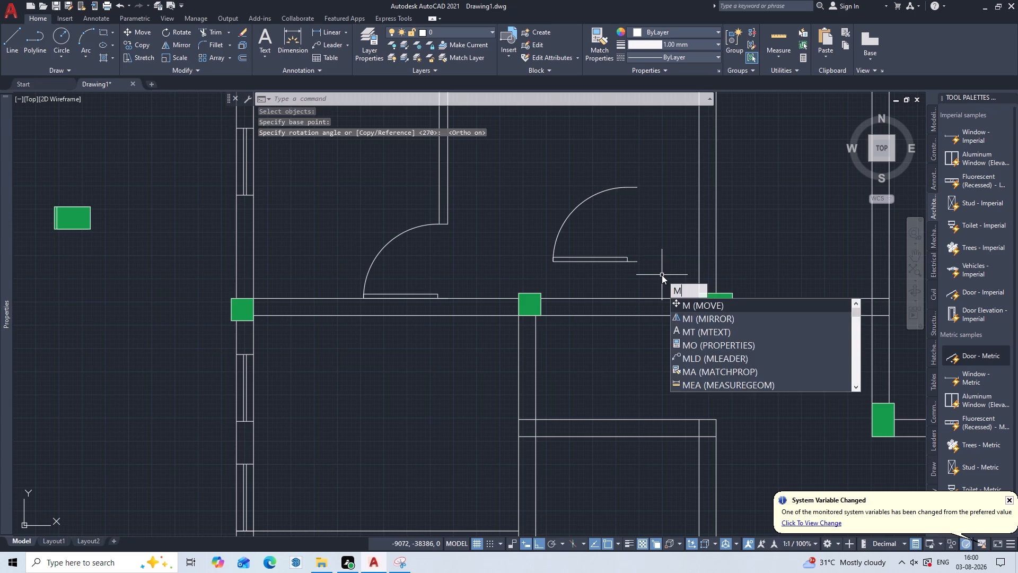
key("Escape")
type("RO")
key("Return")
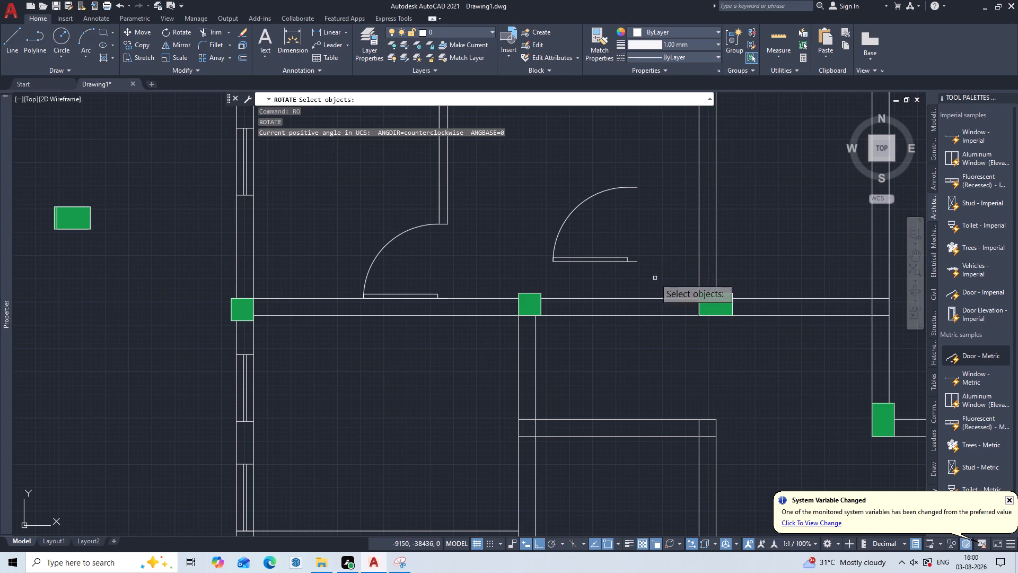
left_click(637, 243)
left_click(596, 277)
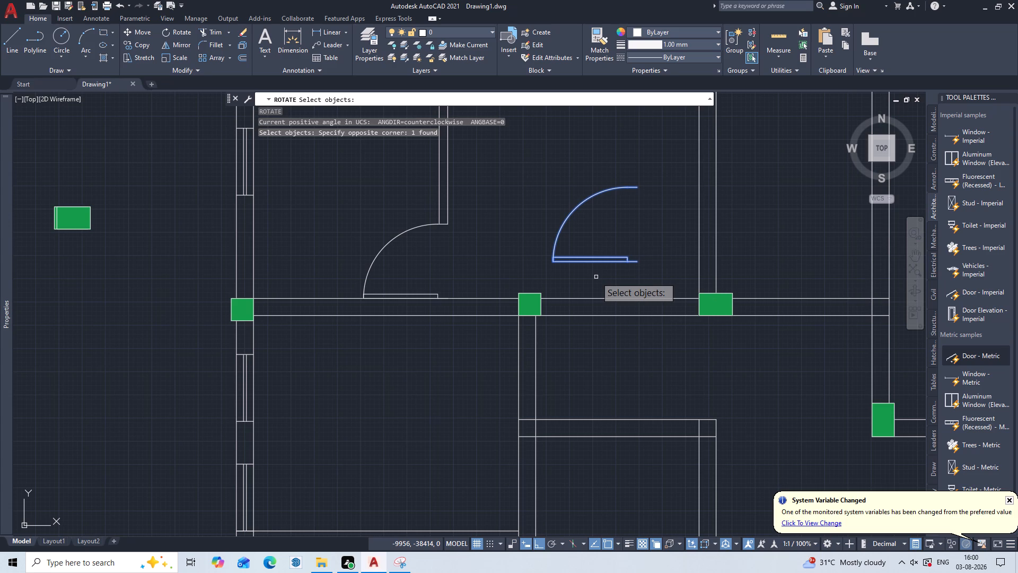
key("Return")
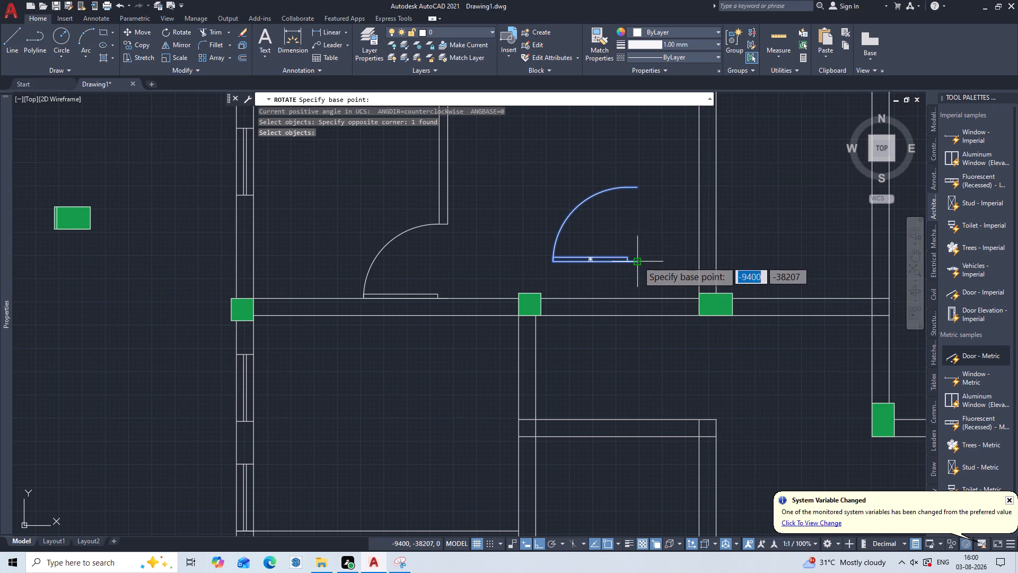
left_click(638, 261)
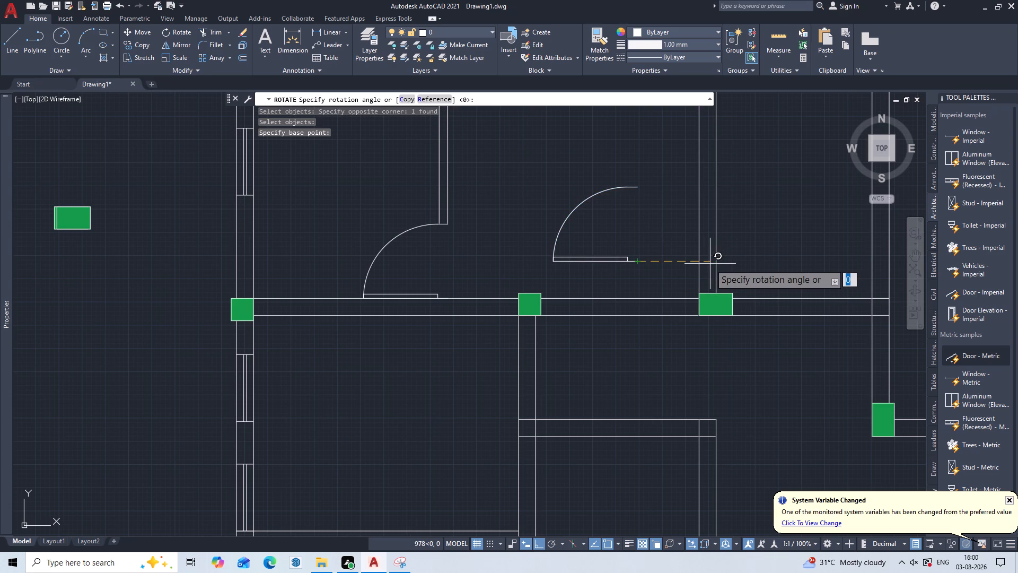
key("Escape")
Rotate the copied door 180° about the outer end of its upper, strike-side jamb line.
type("RO")
key("Return")
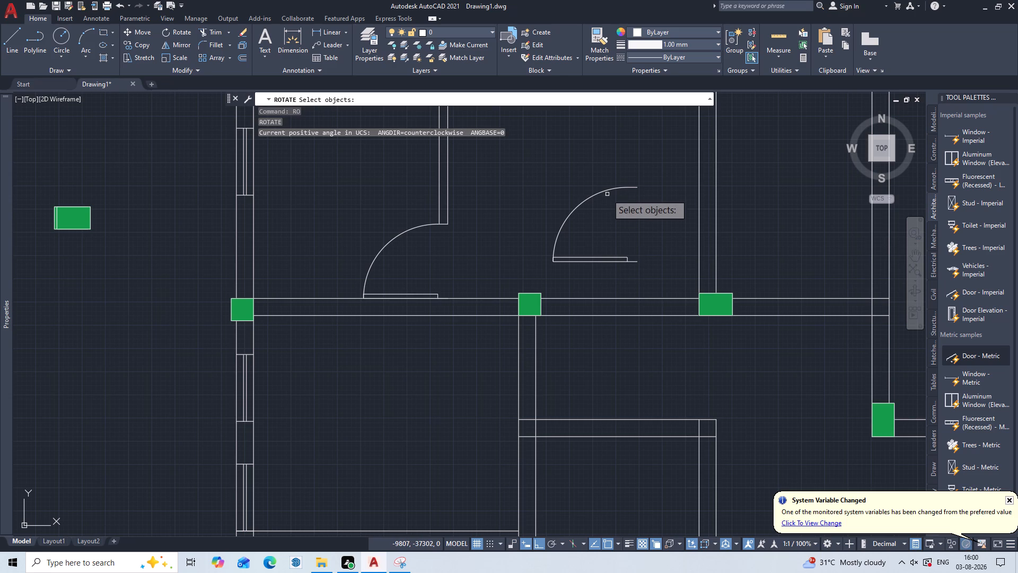
left_click(622, 187)
key("Return")
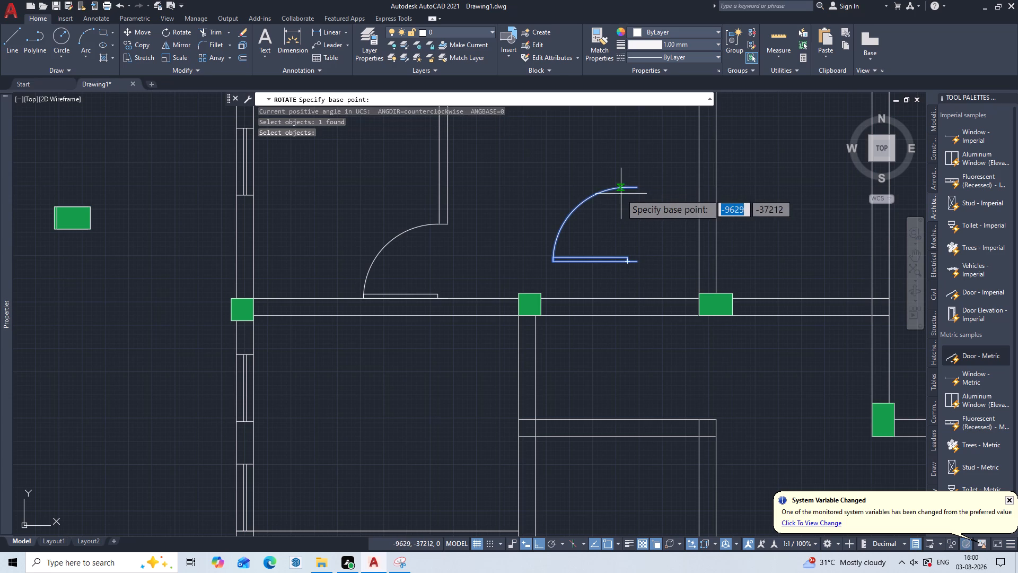
left_click(641, 184)
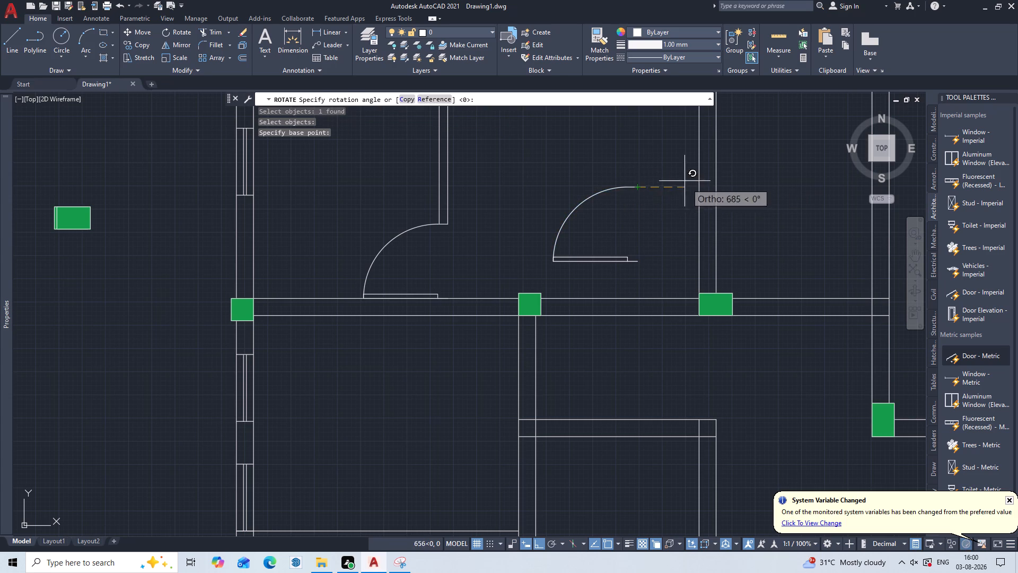
left_click(579, 173)
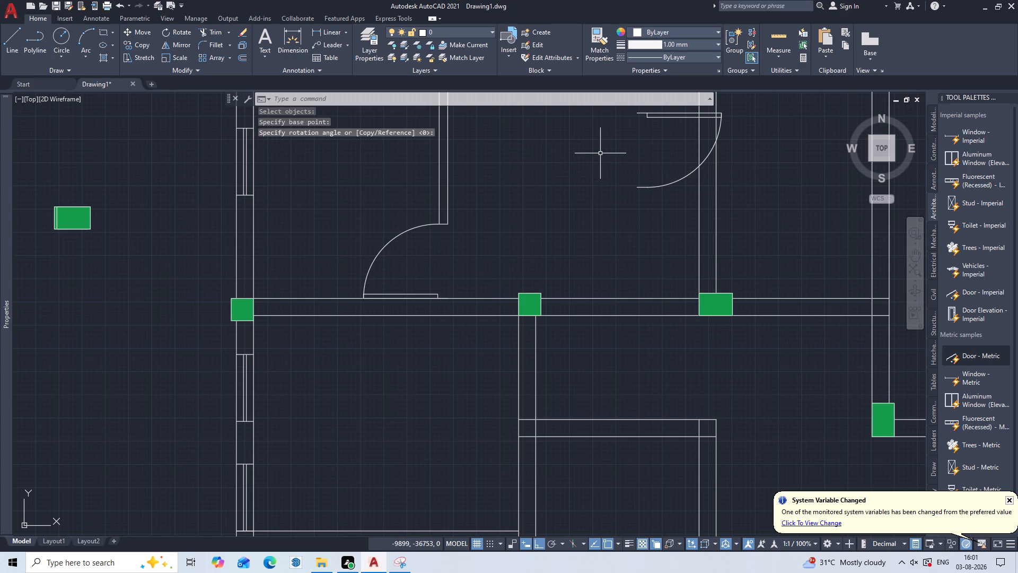
Flip the rotated door copy's hinge to its opposite, lower jamb.
middle_click_drag(600, 153, 548, 206)
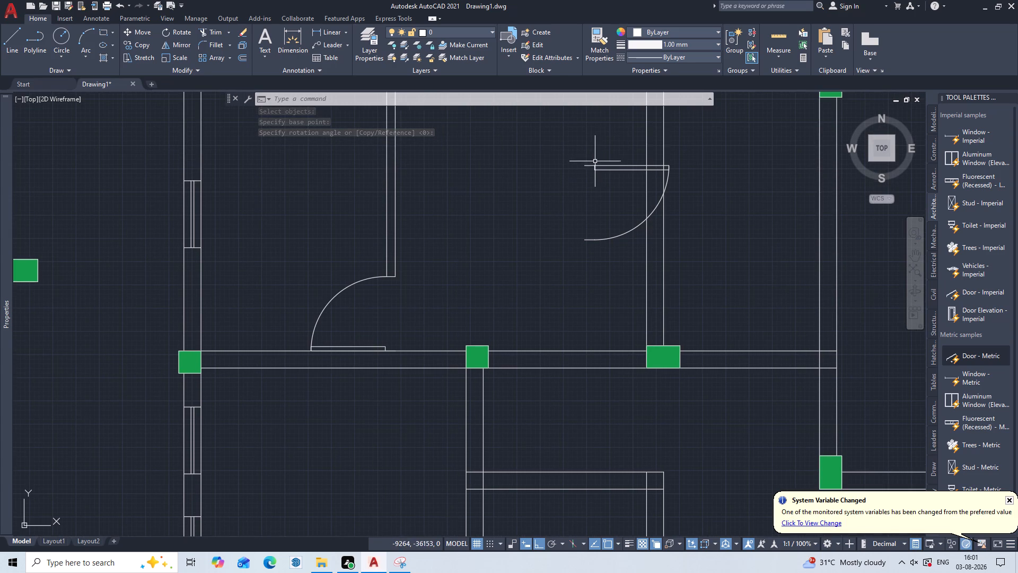
left_click(596, 160)
left_click(575, 179)
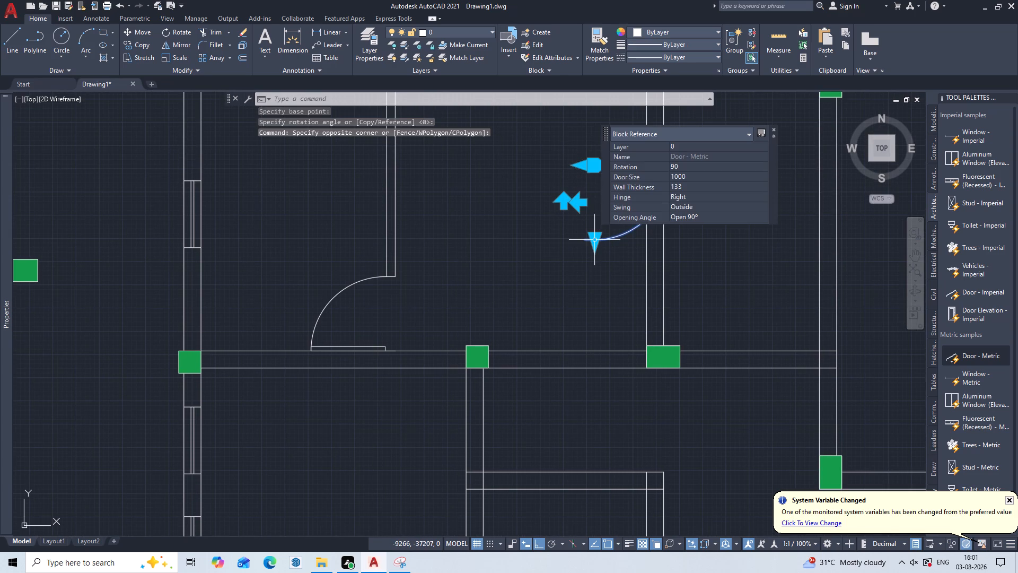
double_click(567, 200)
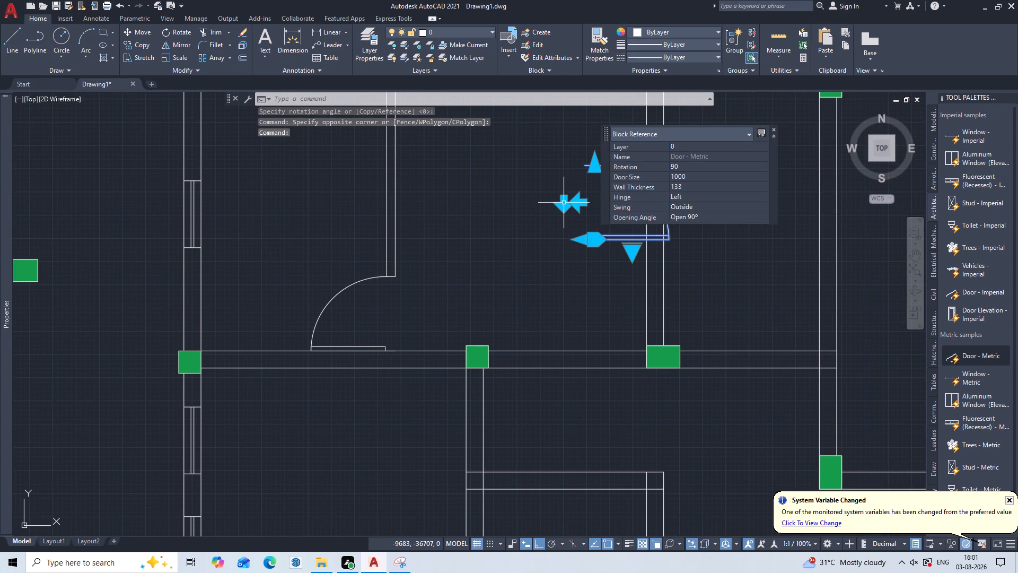
key("Escape")
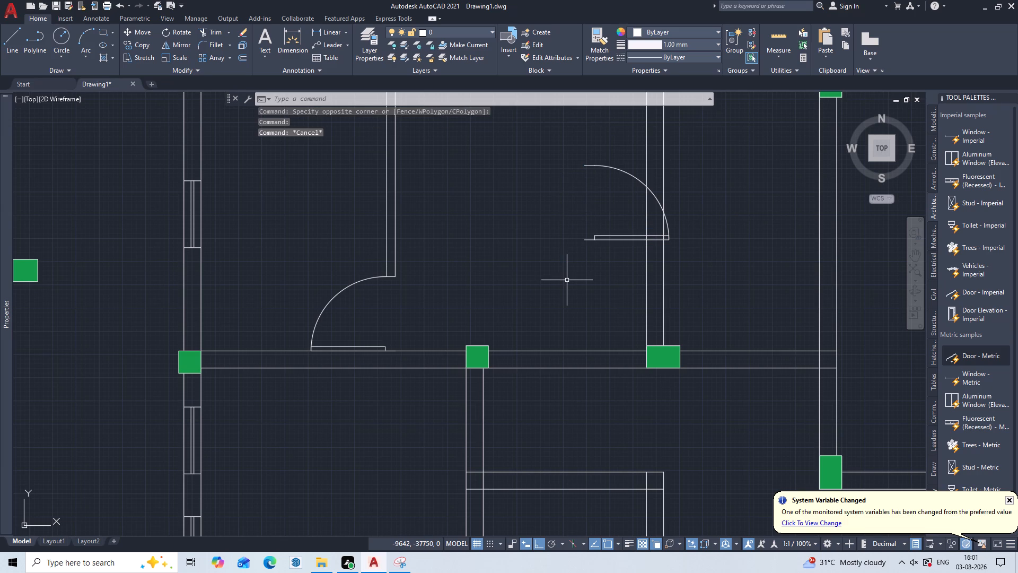
Move the door by its outer hinge-side jamb end onto the upper-left corner of the column below the right-hand partition, with Ortho off.
key("m")
key("Return")
left_click_drag(596, 233, 590, 241)
left_click(572, 270)
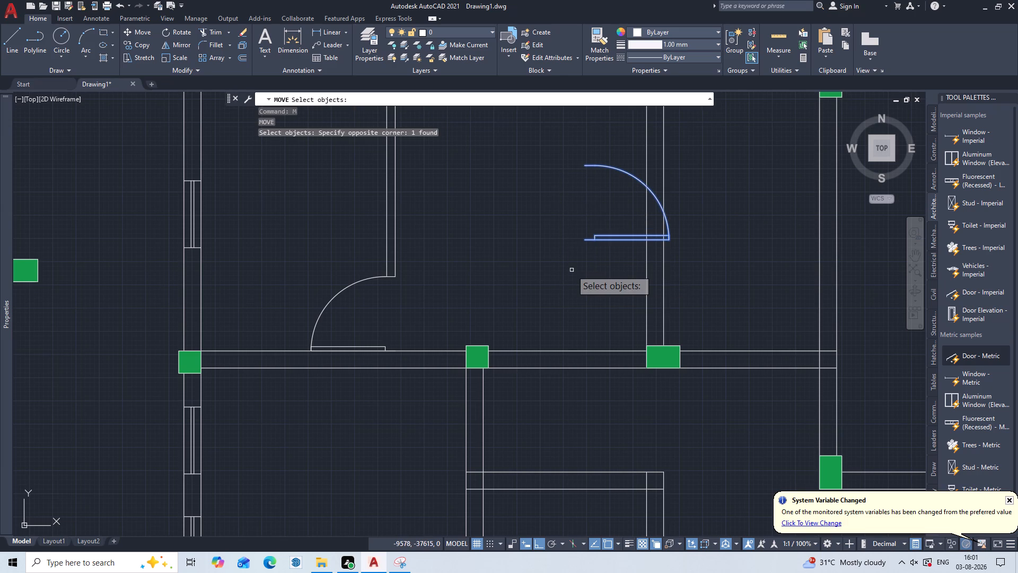
key("Return")
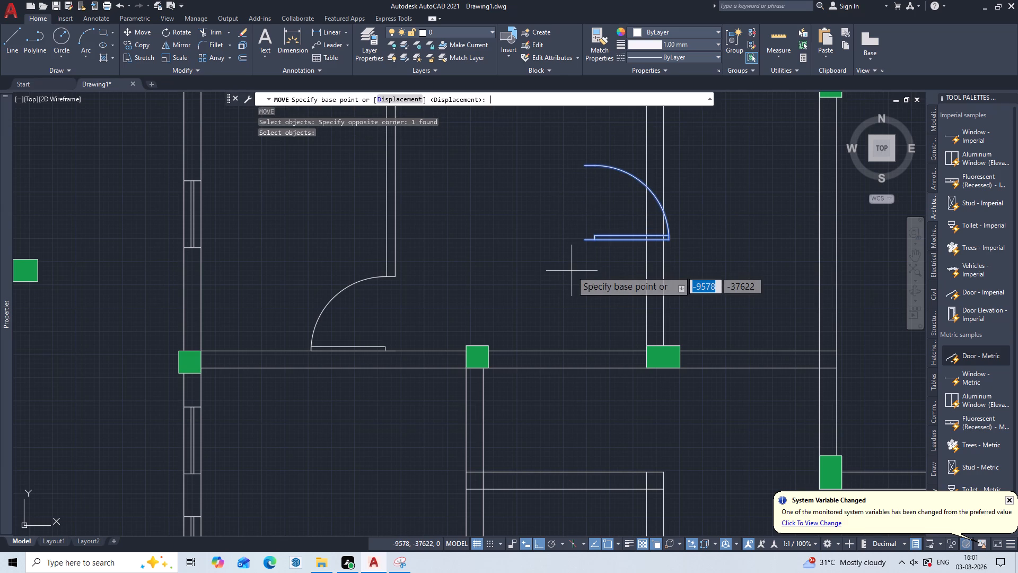
left_click(583, 237)
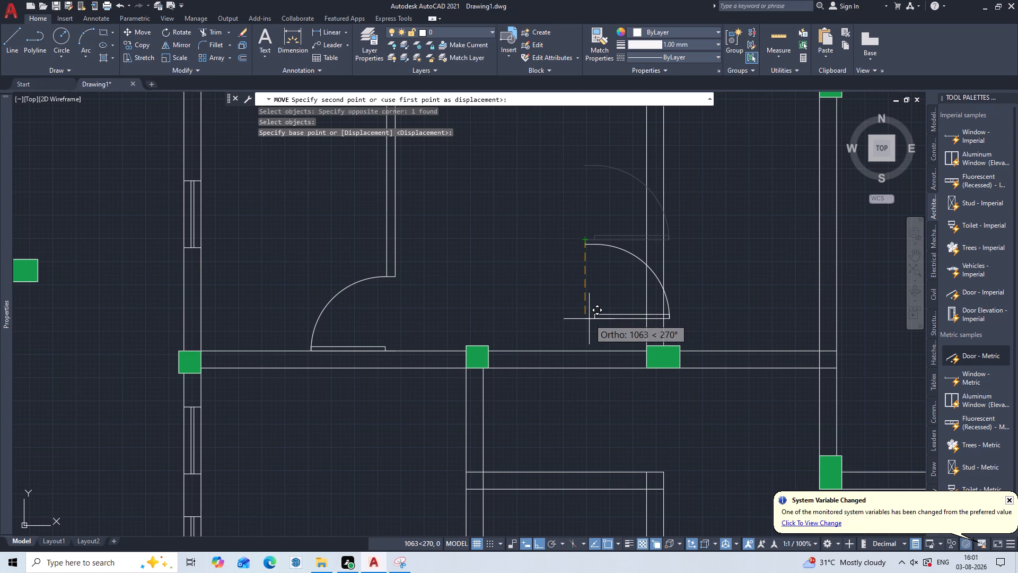
key("F8")
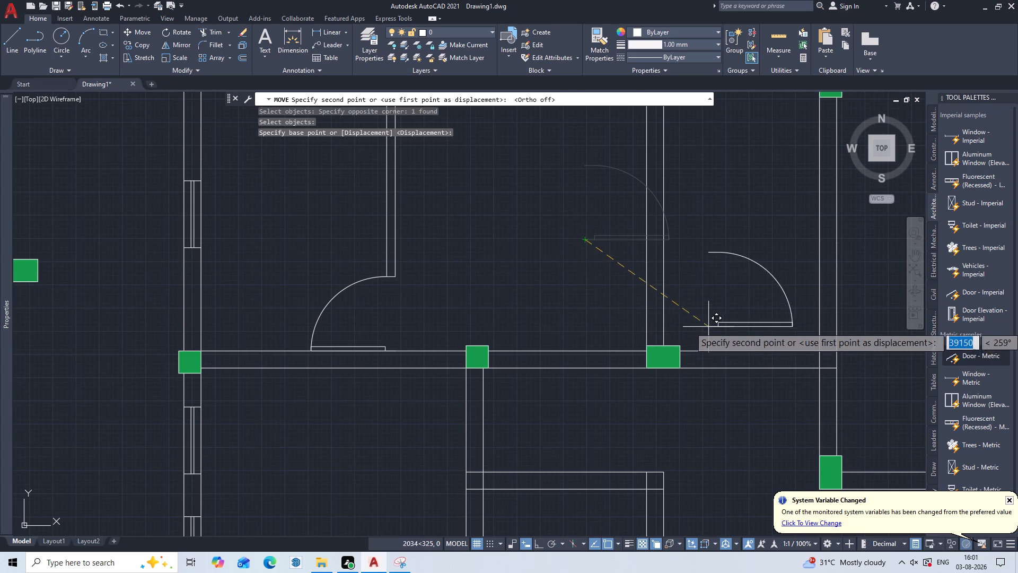
scroll(684, 333, "up", 1)
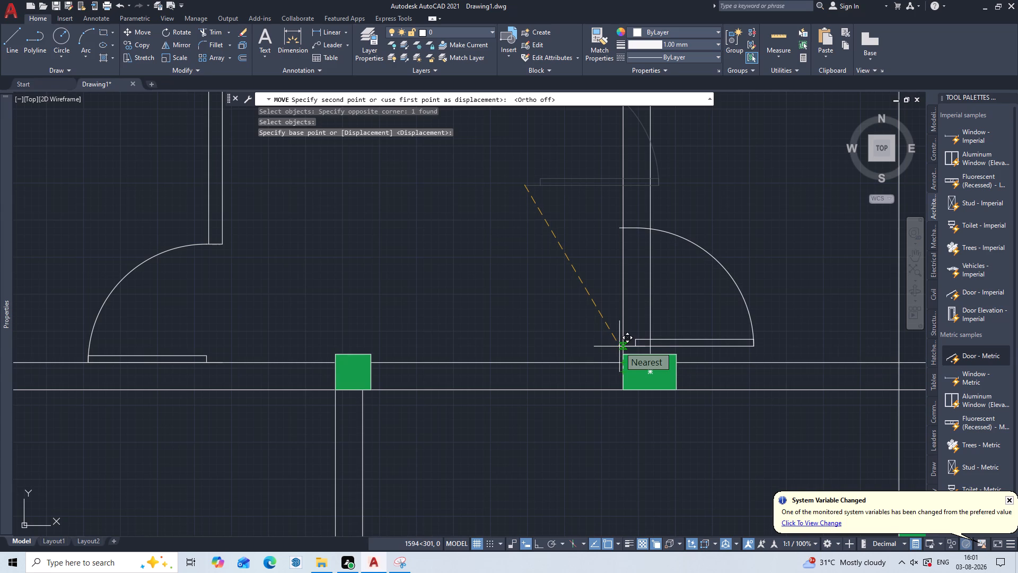
left_click(623, 357)
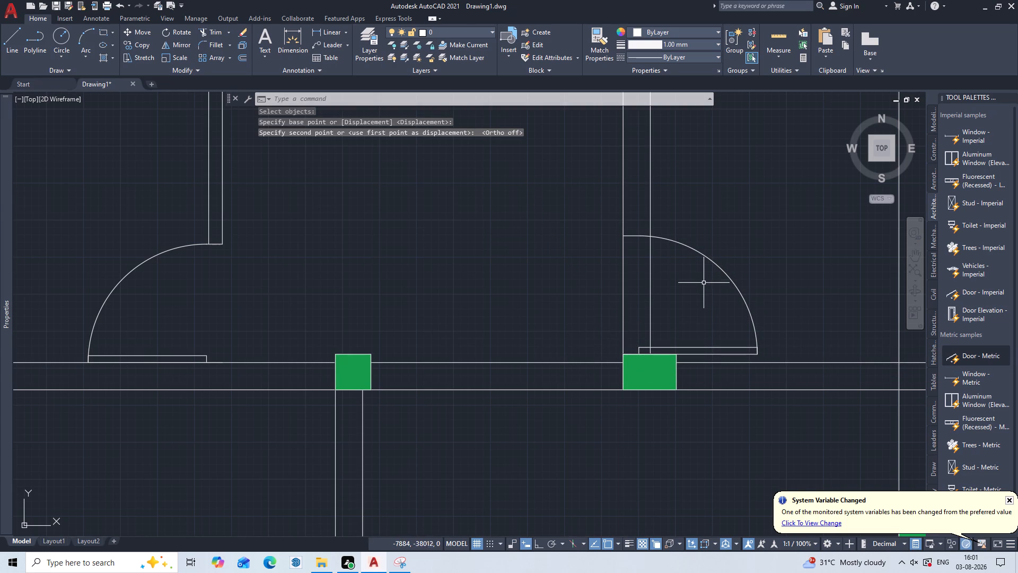
Trim both right-hand partition lines across the door opening, including the short stub between the door leaf and the column.
key("t")
key("r")
key("Return")
left_click(648, 301)
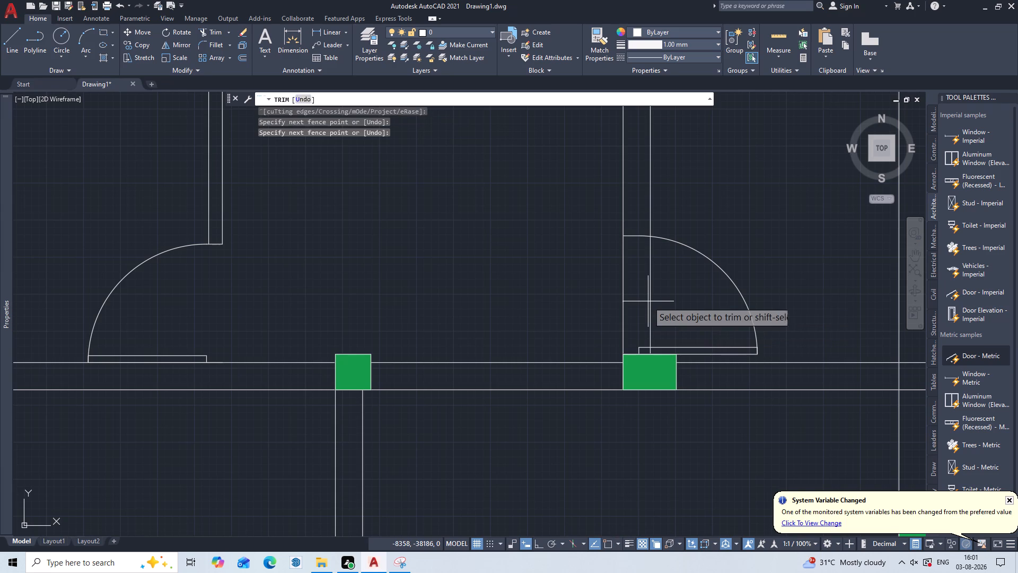
left_click_drag(604, 314, 620, 310)
left_click(651, 302)
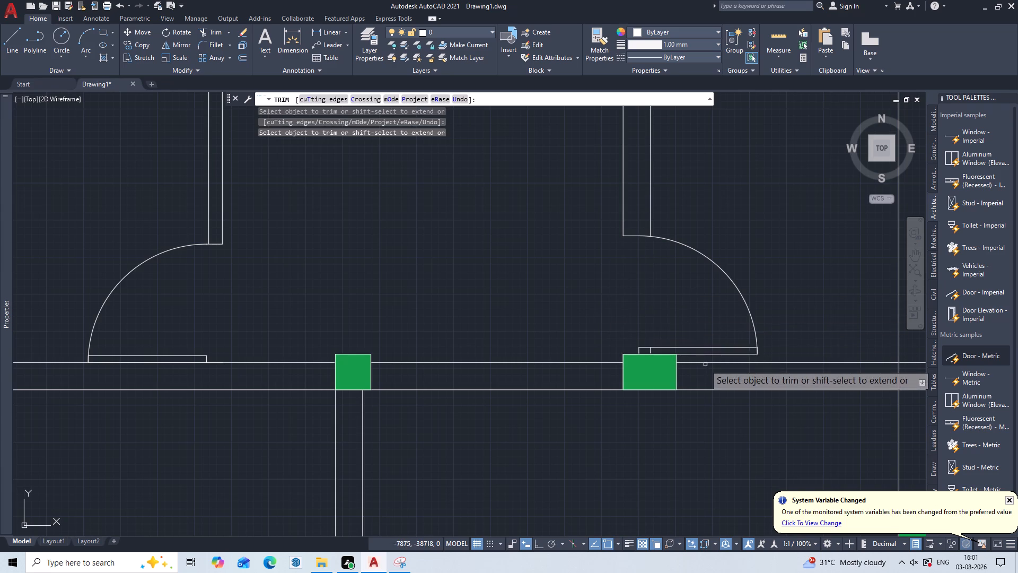
scroll(707, 358, "up", 2)
left_click(734, 339)
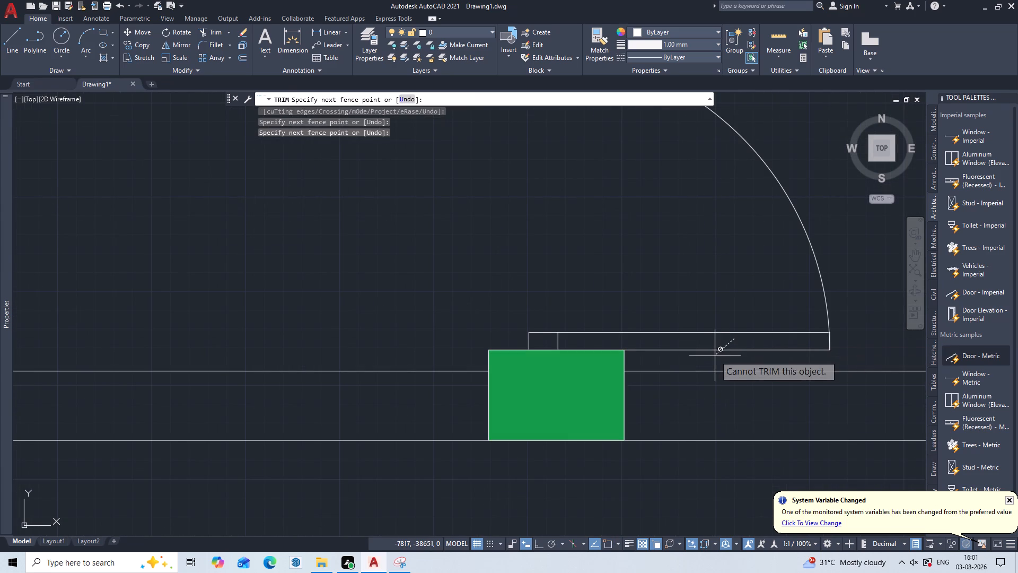
left_click(702, 353)
left_click(562, 337)
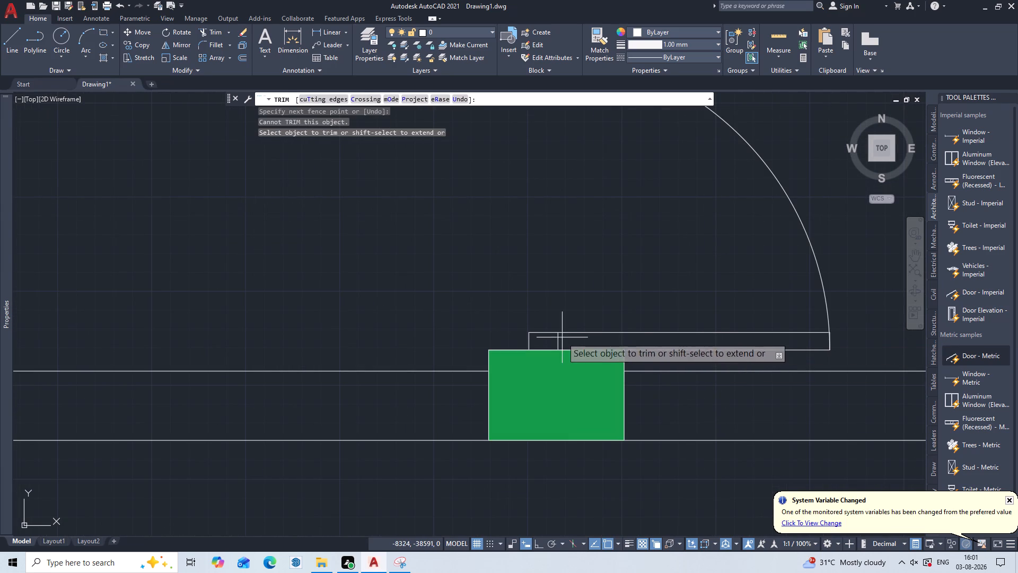
left_click(555, 341)
scroll(600, 367, "down", 1)
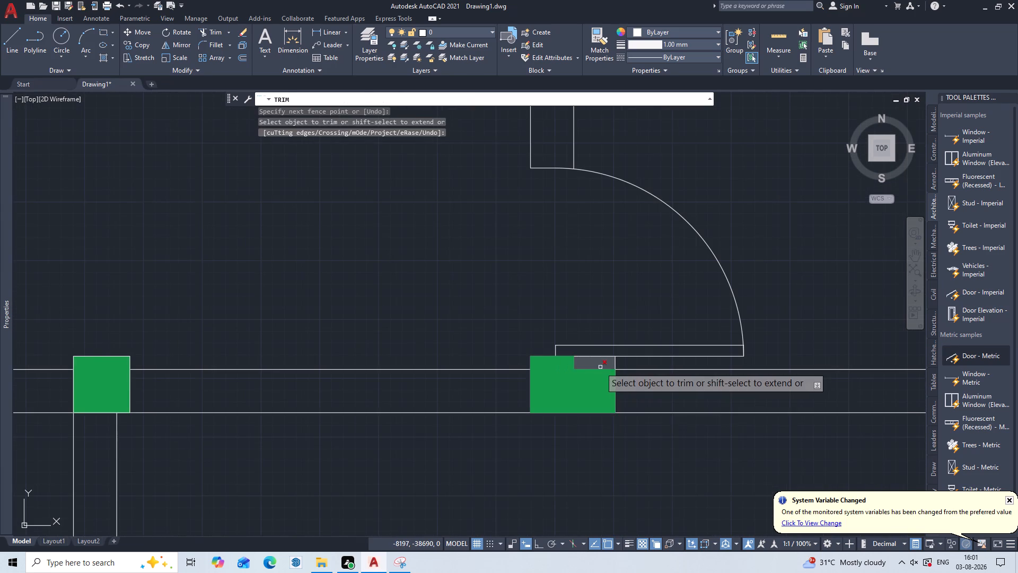
key("Escape")
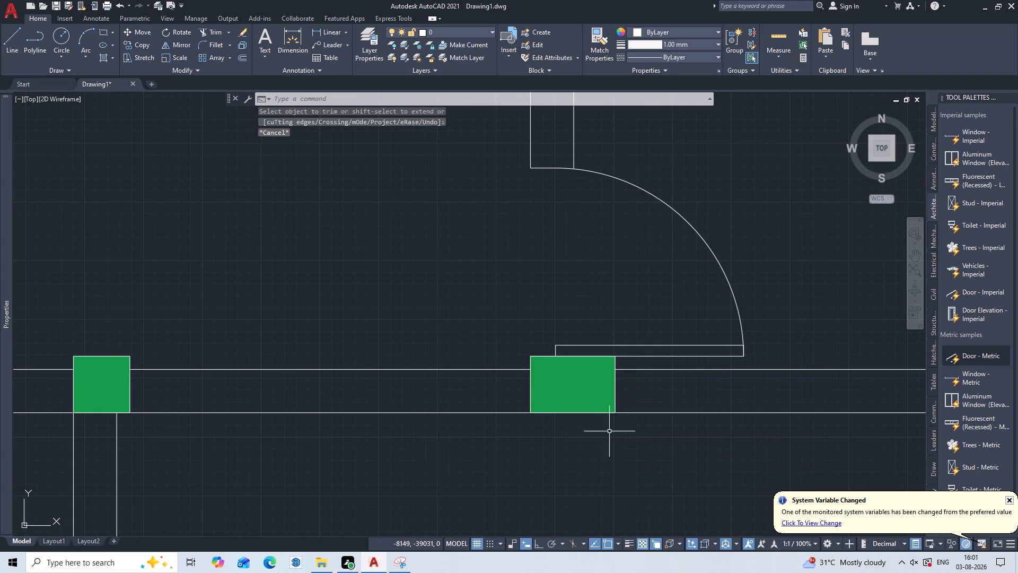
Scale the right-hand partition's door from its hinge-side jamb corner by reference, using its jamb-to-jamb width and a new length of 1000.
scroll(609, 431, "down", 2)
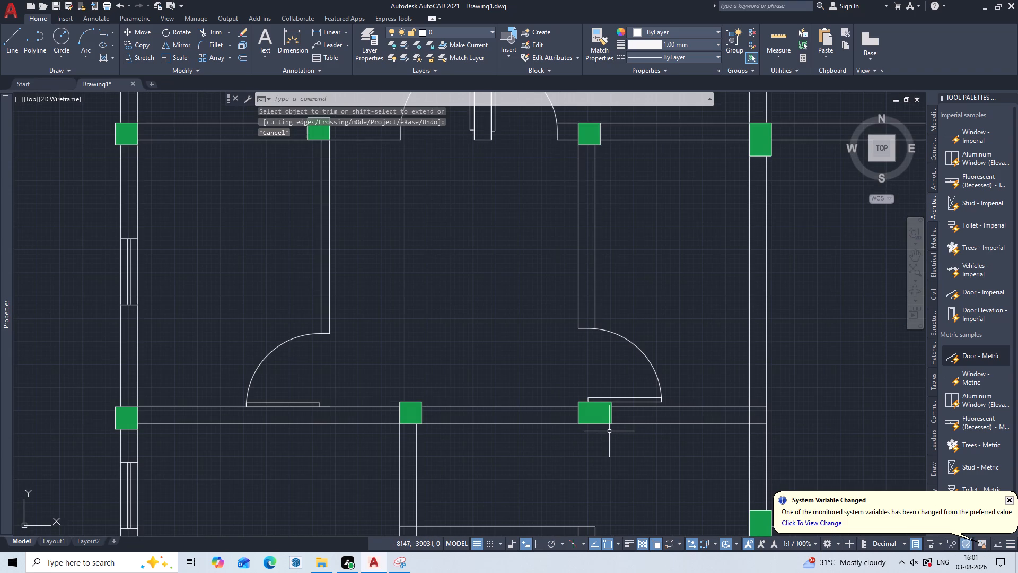
middle_click_drag(609, 431, 651, 371)
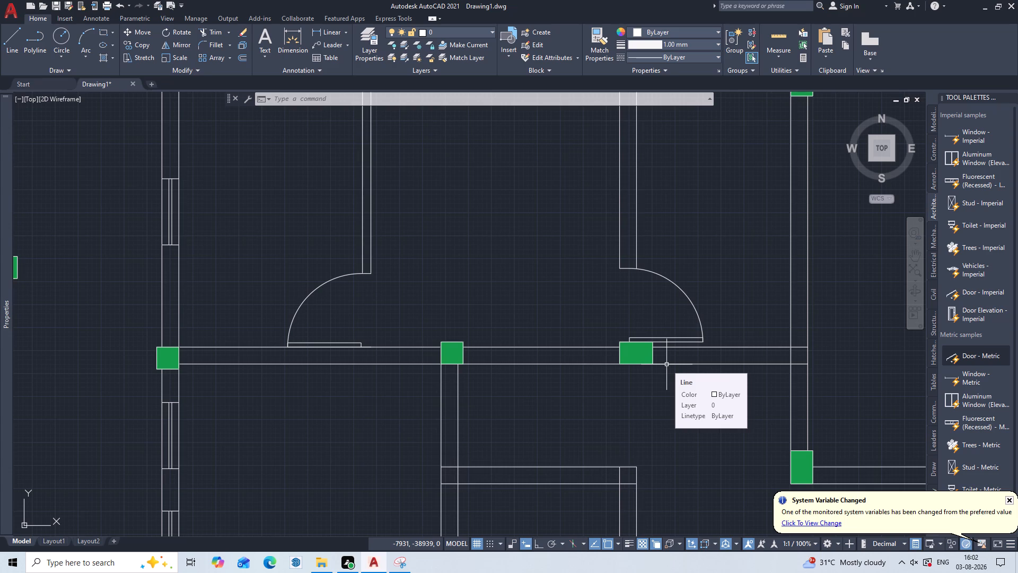
scroll(686, 347, "down", 1)
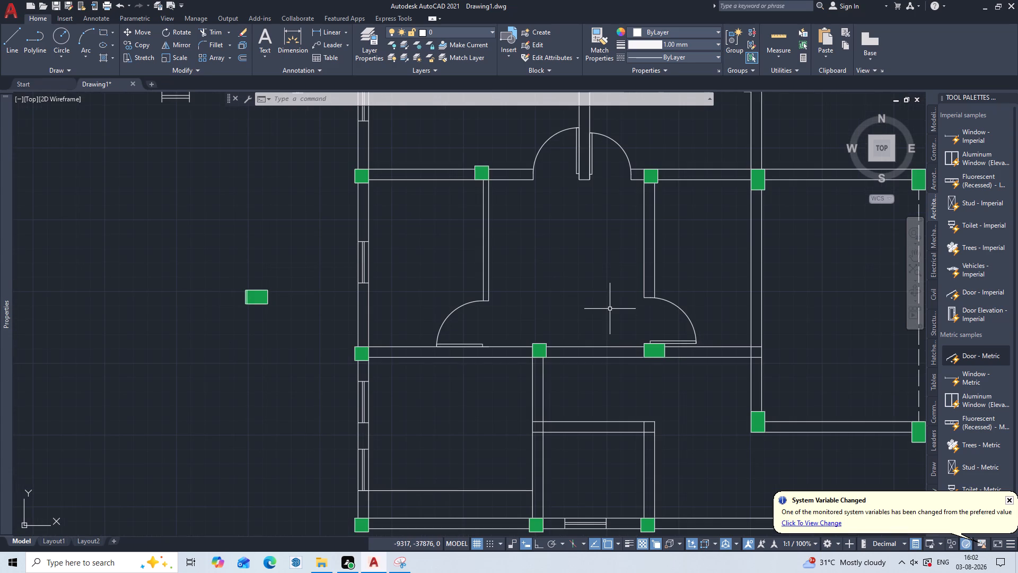
middle_click_drag(610, 309, 612, 381)
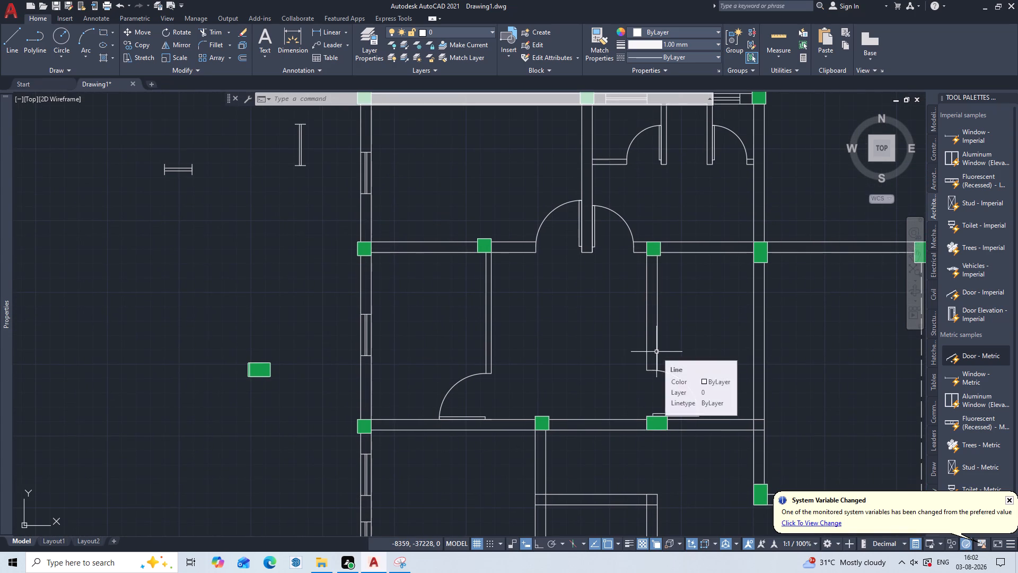
type("SC")
key("Return")
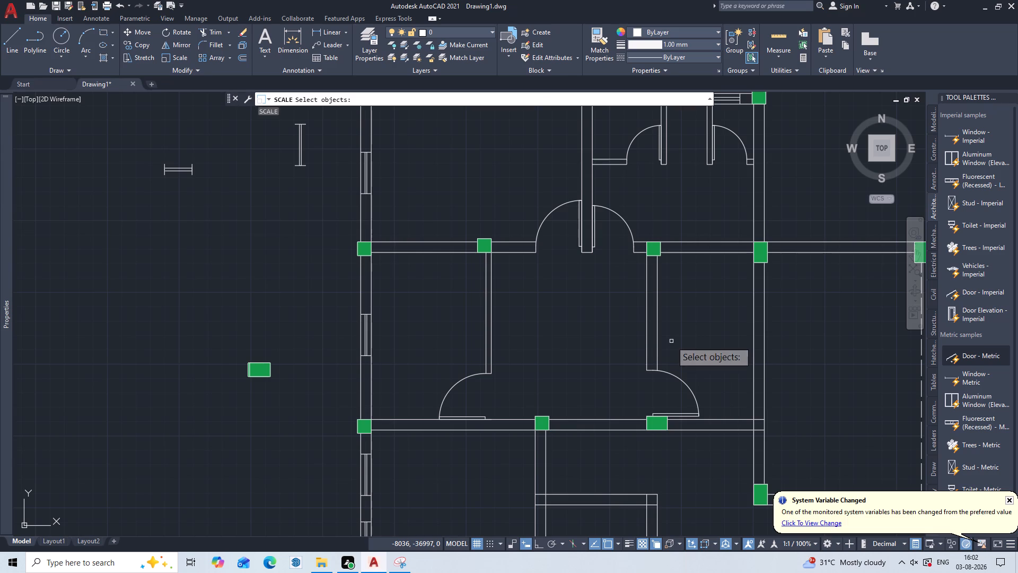
left_click(683, 380)
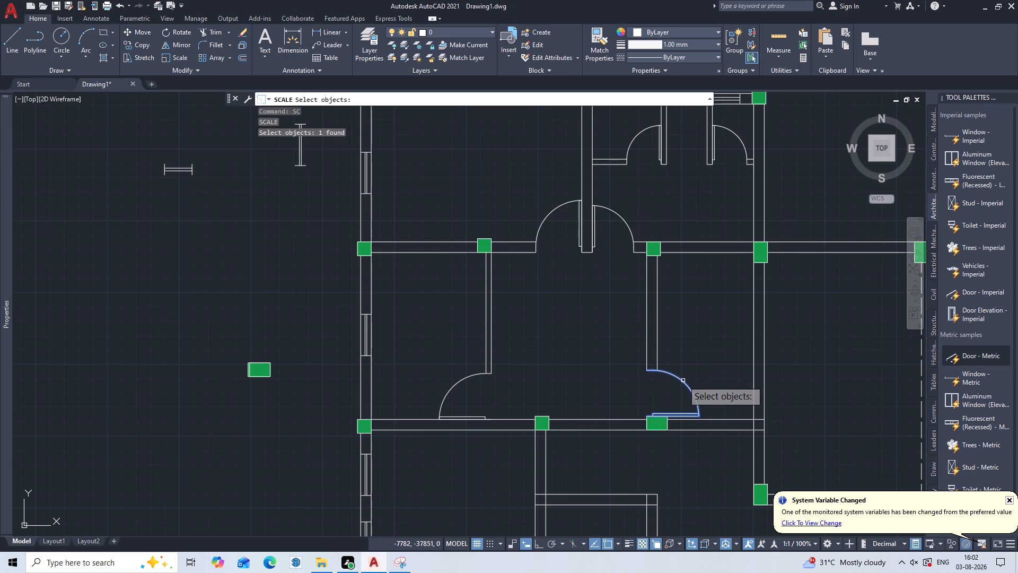
key("Return")
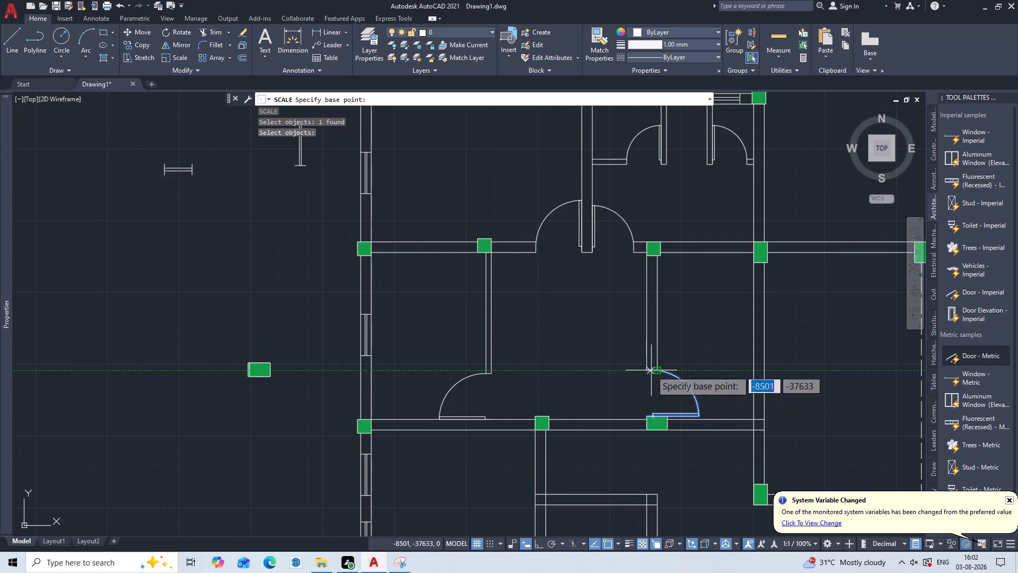
scroll(660, 383, "up", 2)
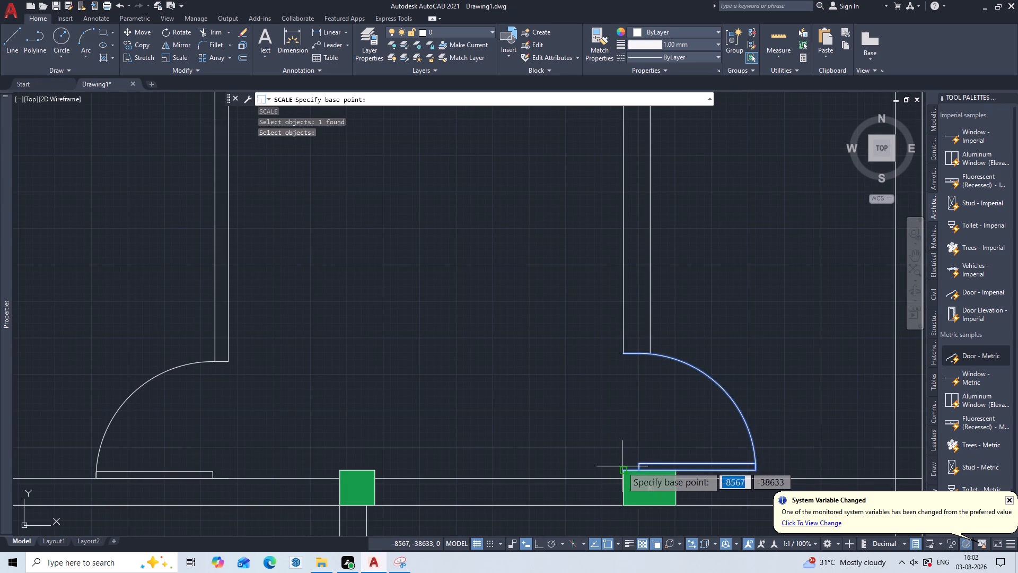
left_click(622, 467)
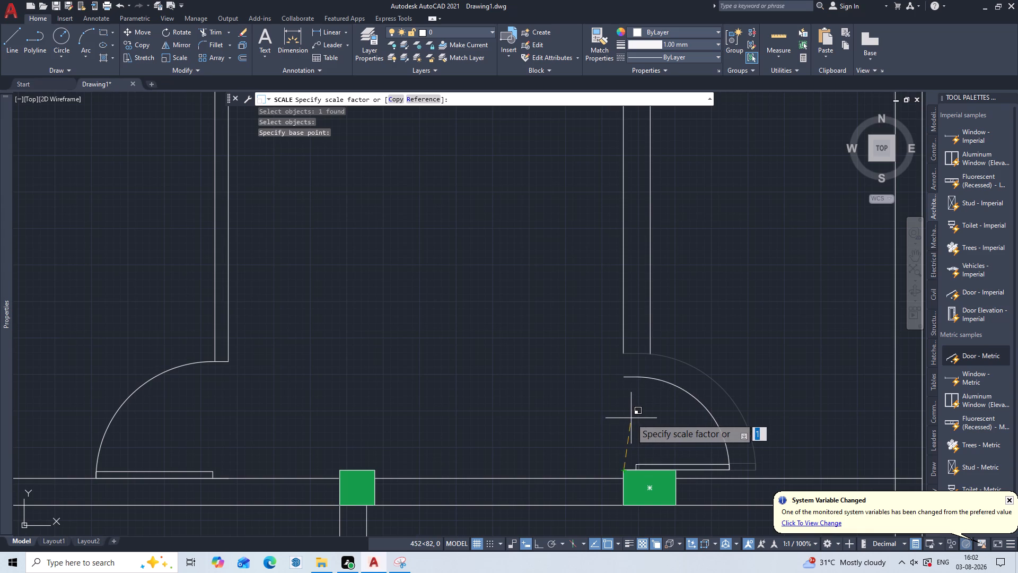
key("r")
key("Return")
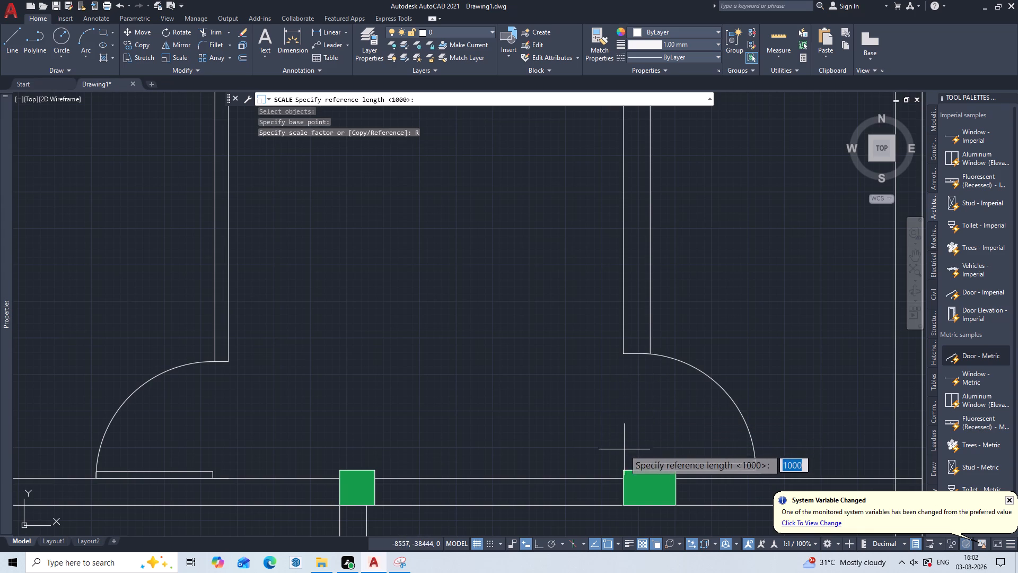
left_click_drag(626, 473, 624, 462)
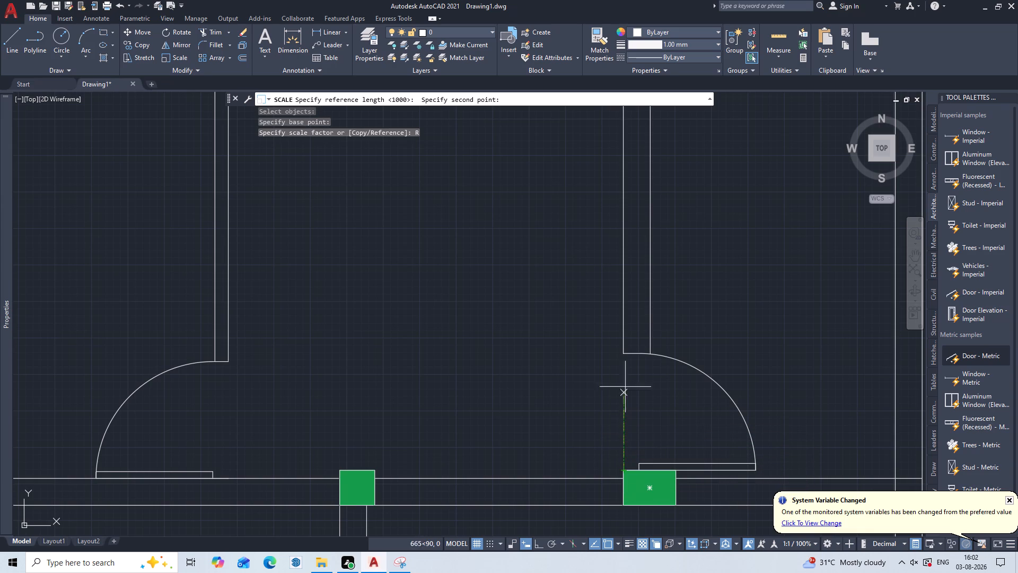
key("F8")
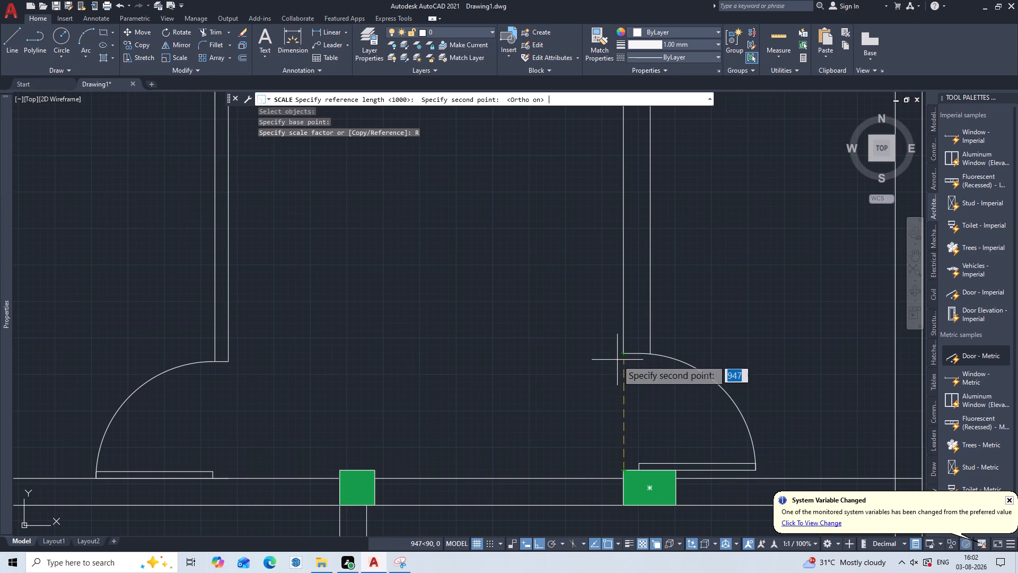
left_click(625, 355)
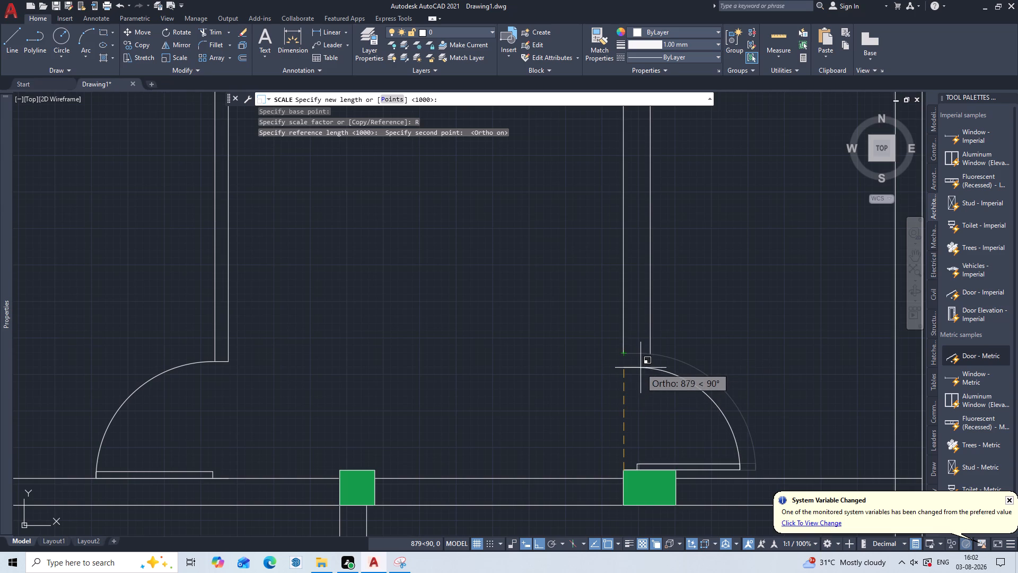
type("1000")
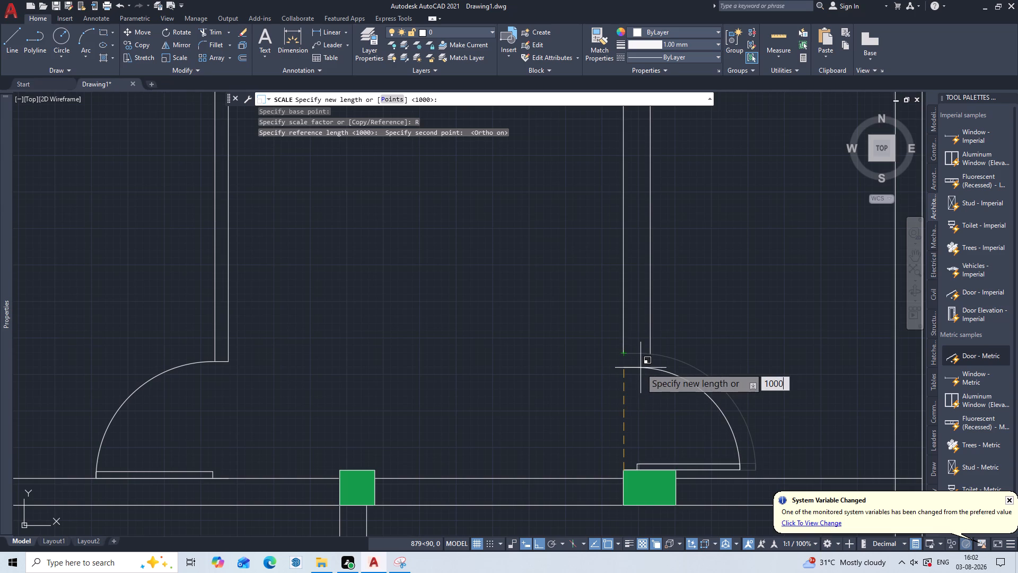
key("Return")
key("Escape")
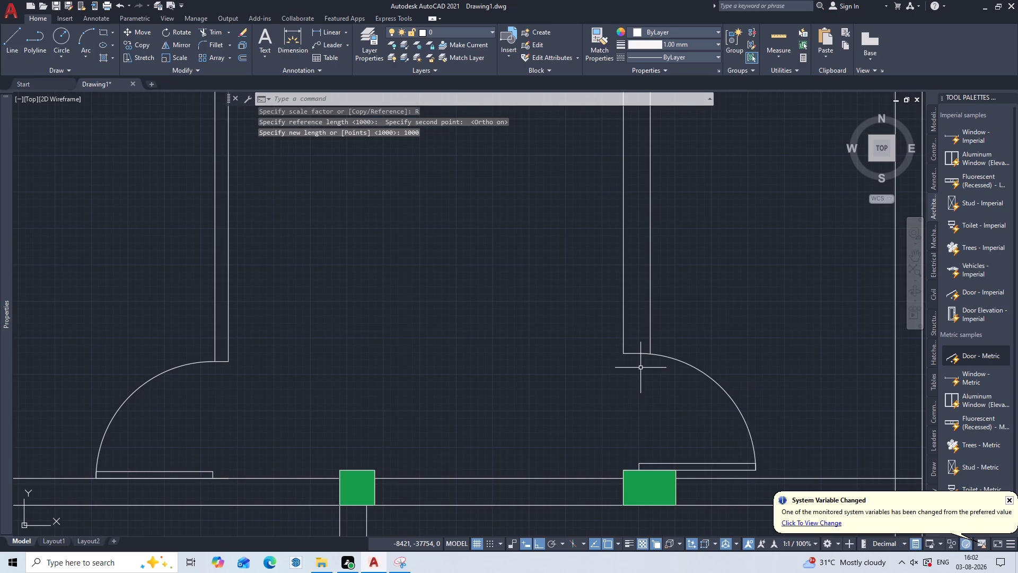
Copy the left-hand partition's door about 1800 mm straight down into the room below it.
scroll(640, 367, "down", 2)
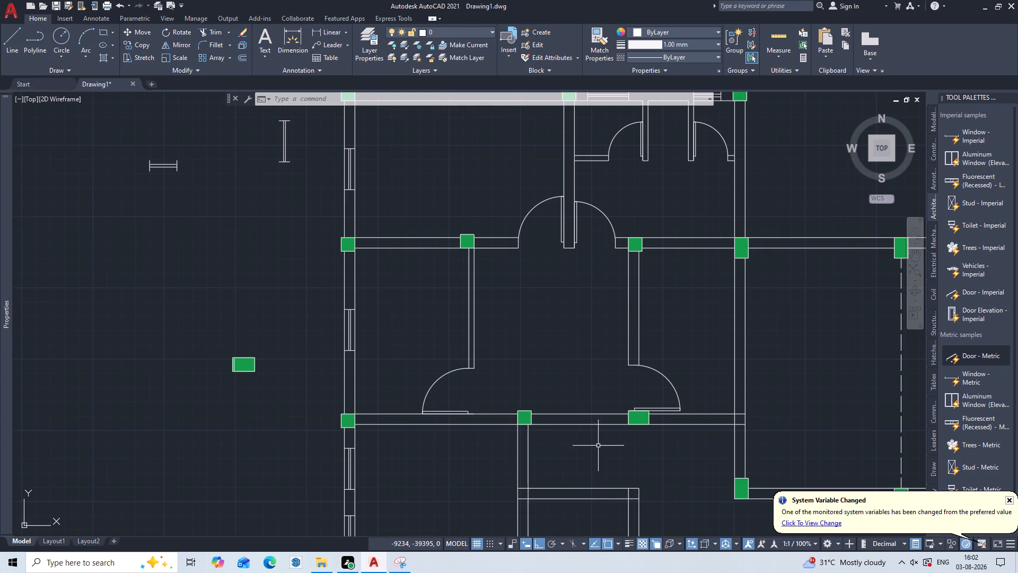
middle_click_drag(598, 446, 618, 363)
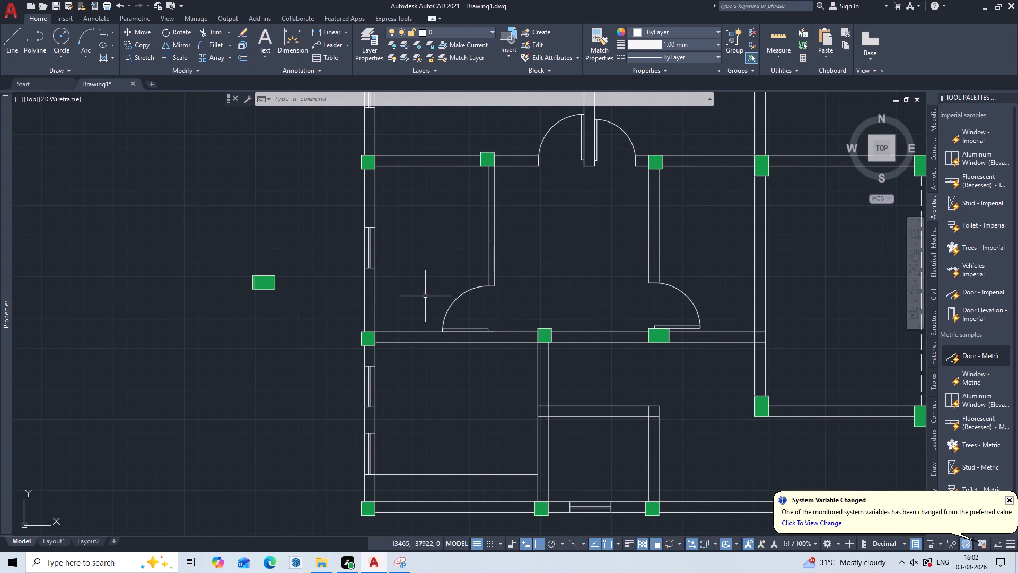
type("CO")
key("p")
key("Return")
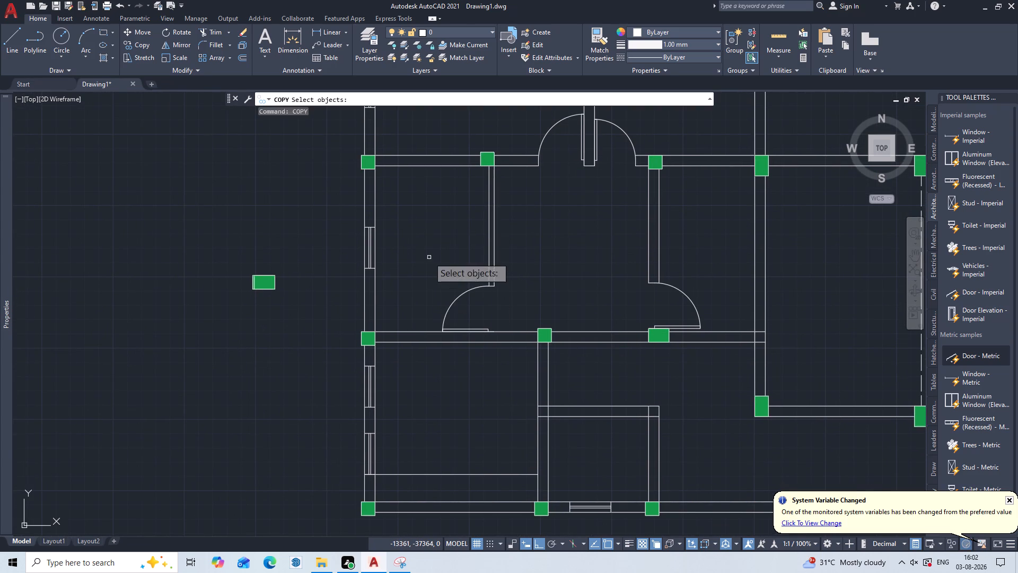
left_click(474, 288)
key("Return")
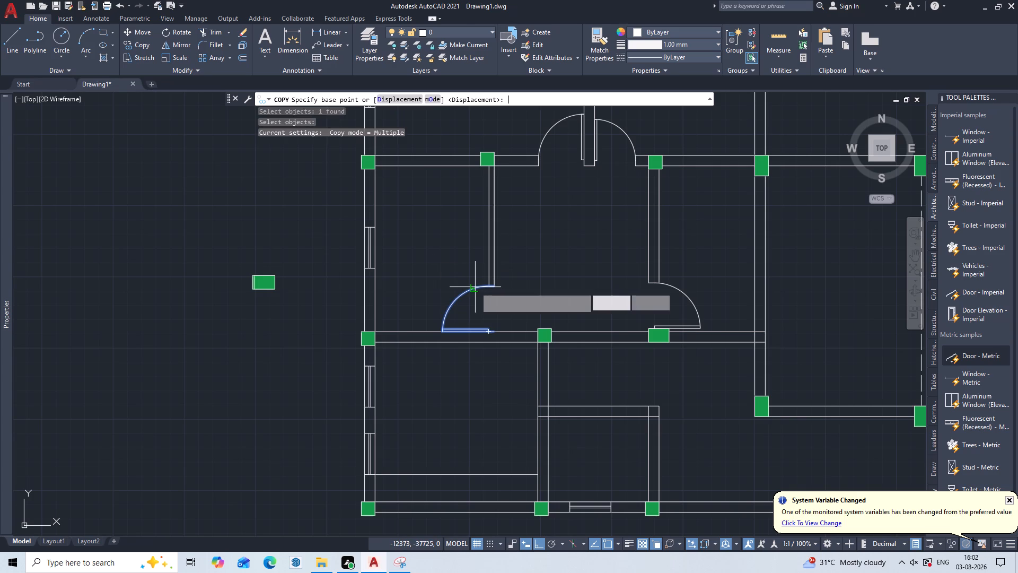
left_click(496, 331)
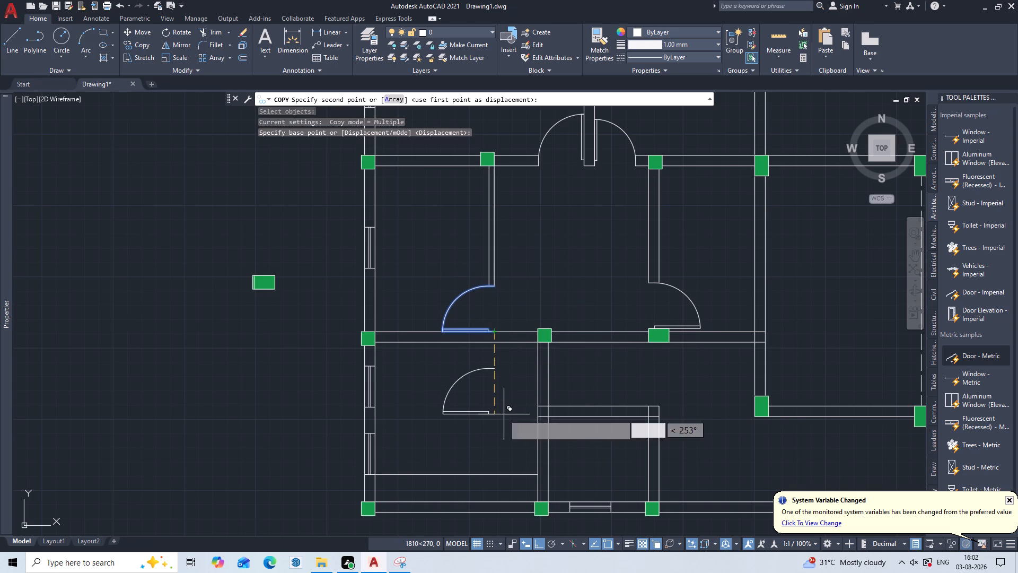
left_click(504, 414)
key("Escape")
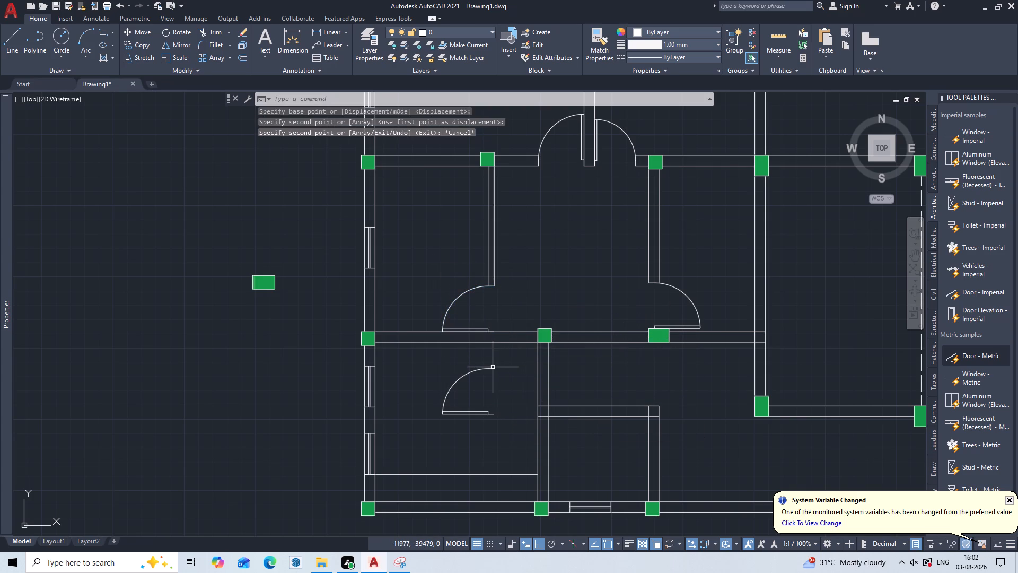
Rotate the door copy 90° about the end of its upper jamb, with Ortho on.
key("r")
key("o")
key("Return")
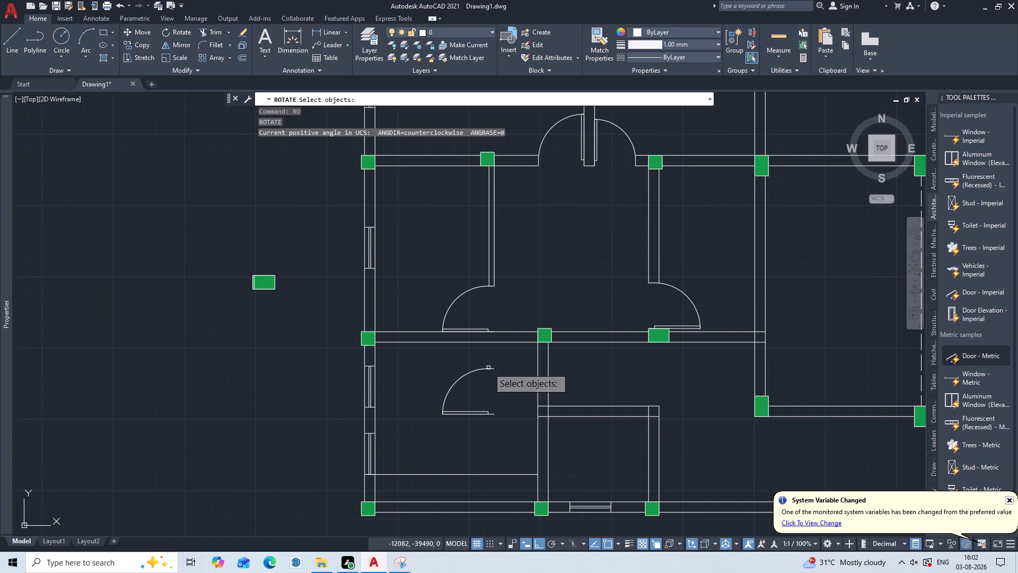
left_click(488, 368)
key("Return")
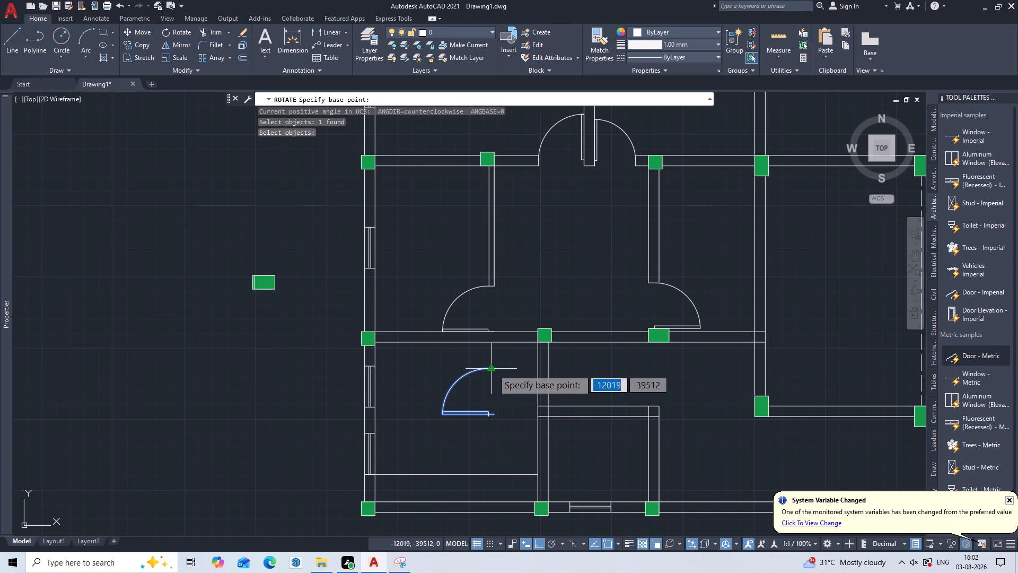
left_click(497, 371)
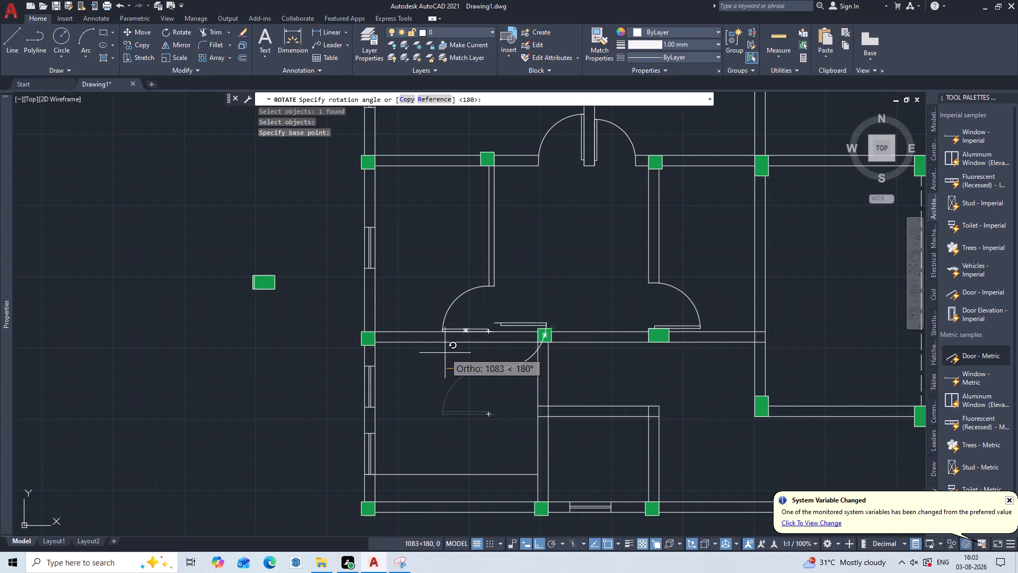
left_click(494, 292)
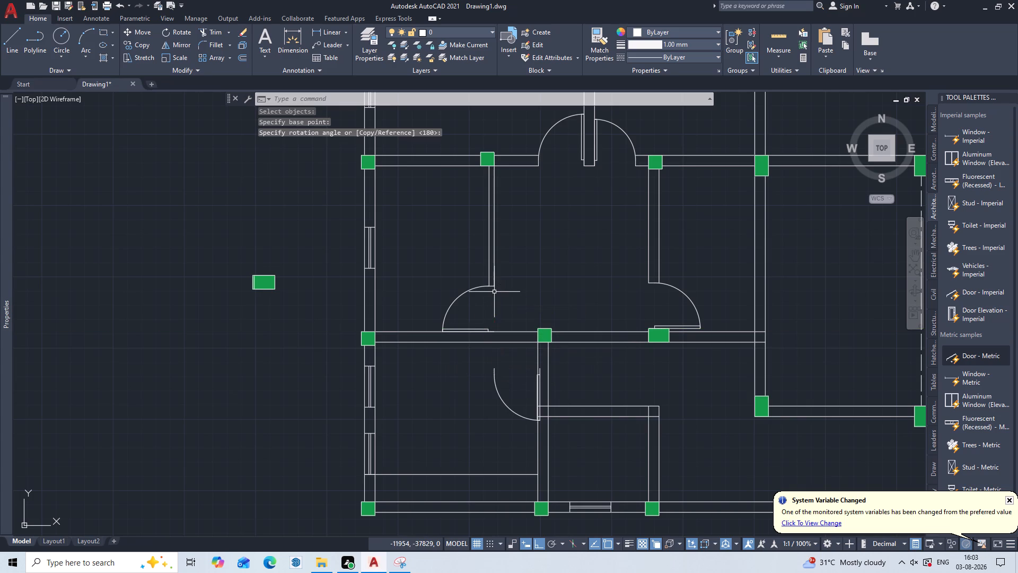
Move the rotated door by its hinge-side jamb end to where the small room's top wall line meets its right wall's inner face.
key("m")
key("Return")
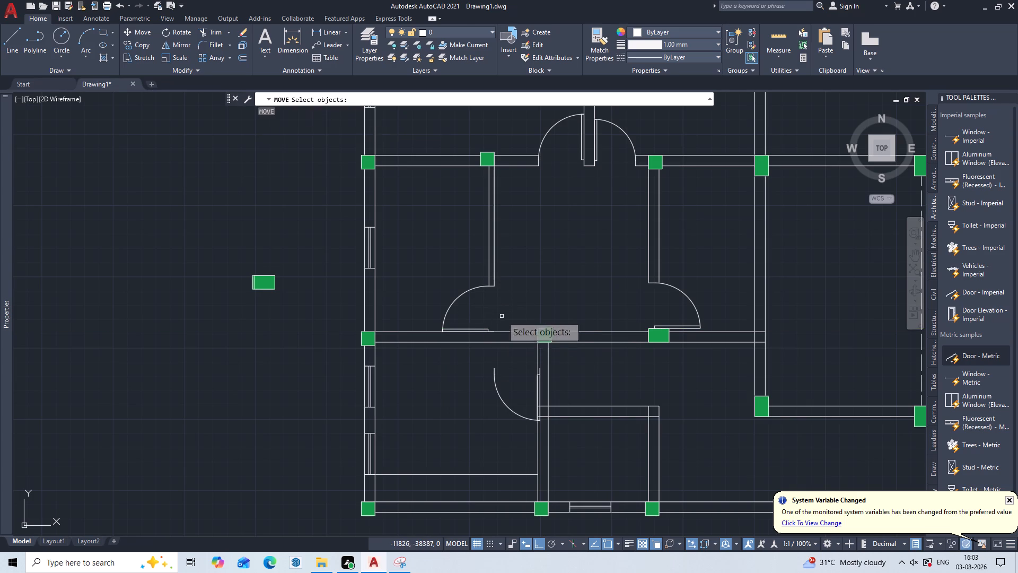
left_click(524, 400)
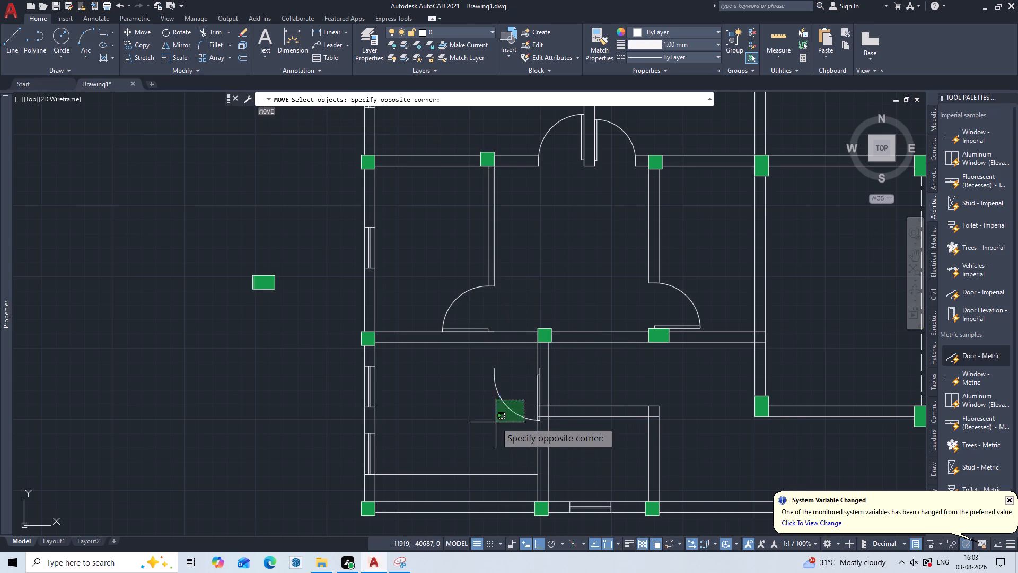
left_click(496, 422)
key("Return")
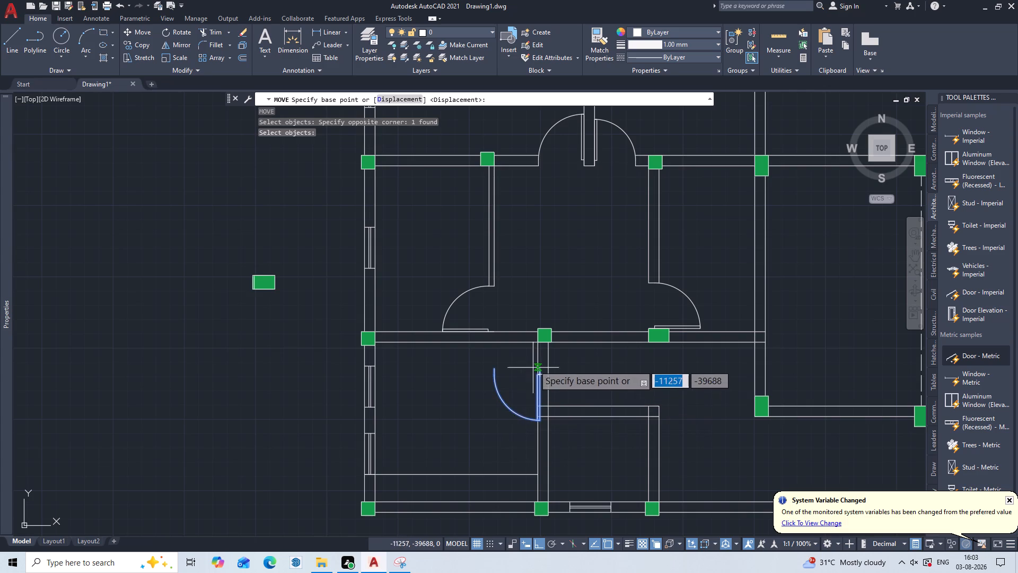
scroll(535, 361, "up", 3)
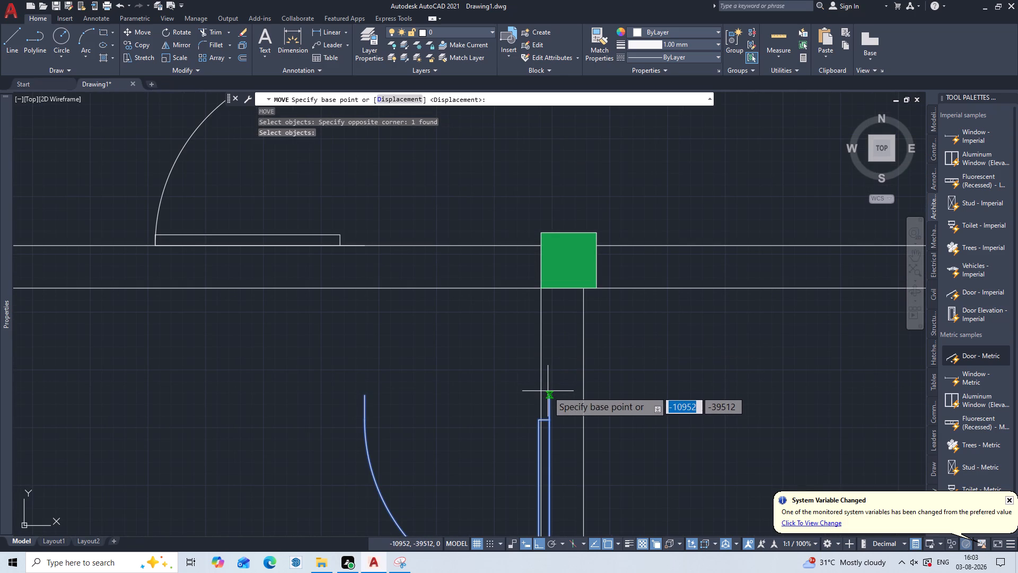
left_click(549, 397)
scroll(489, 386, "down", 2)
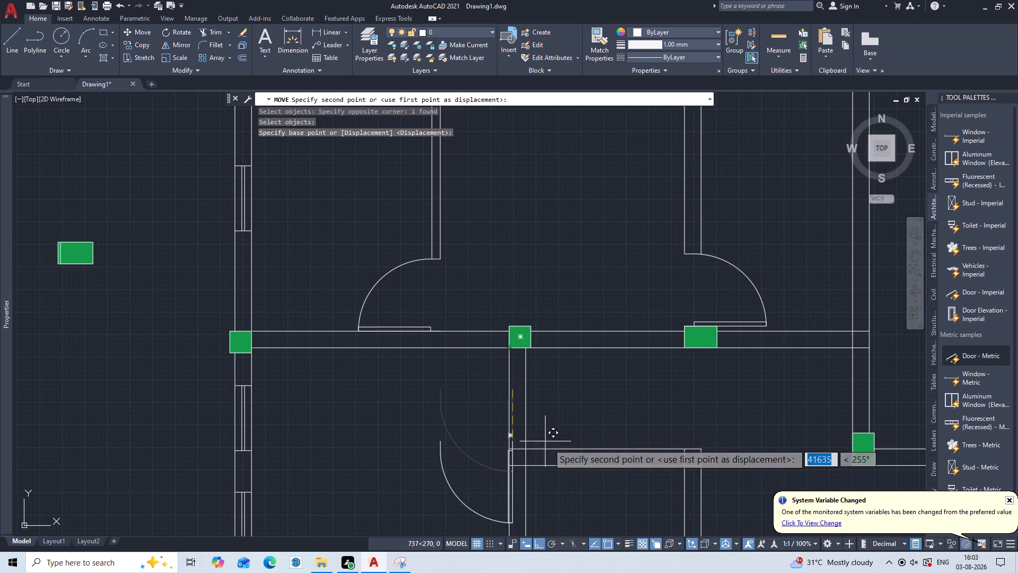
middle_click_drag(586, 464, 510, 362)
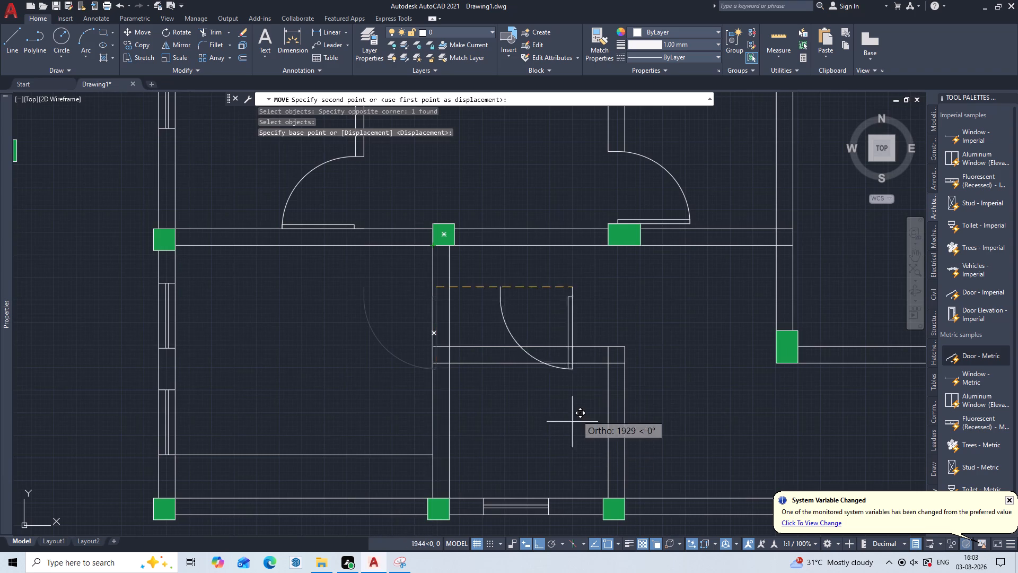
scroll(580, 388, "up", 3)
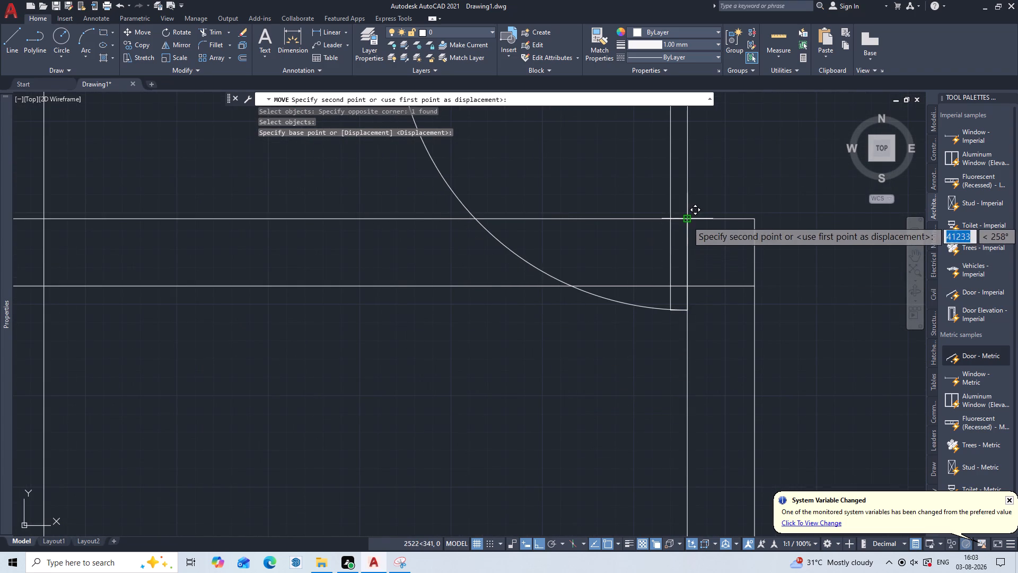
left_click(687, 221)
key("Escape")
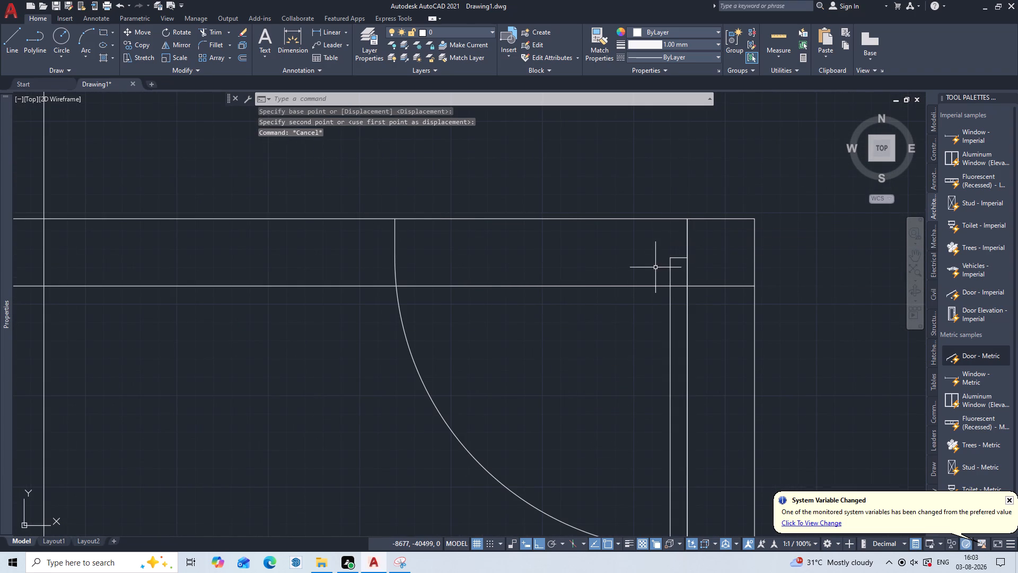
Trim both top wall lines across the small room's door opening, plus the stubs inside the door leaf and the right wall.
key("t")
key("r")
key("Return")
left_click(601, 170)
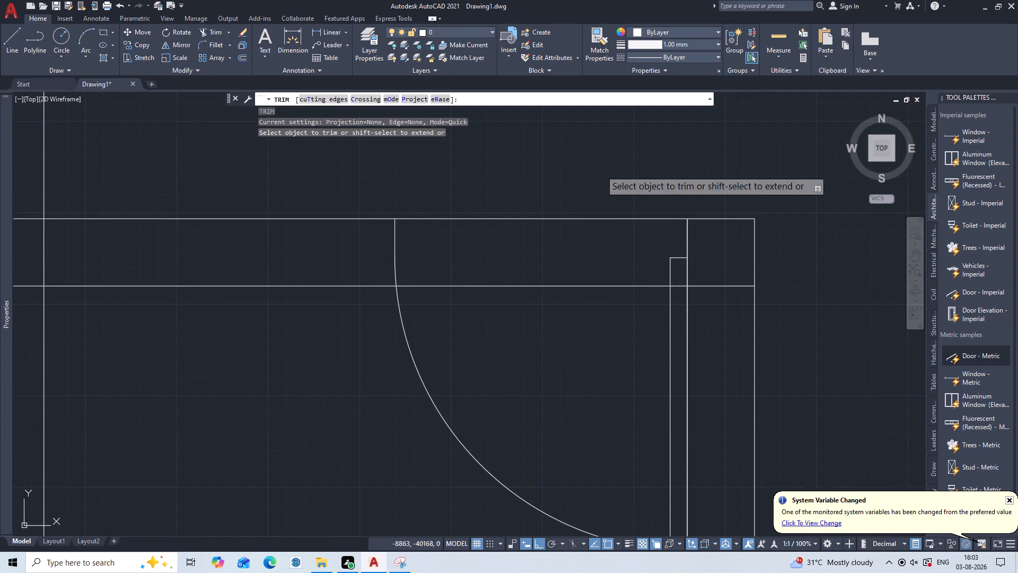
left_click(551, 352)
scroll(682, 266, "up", 2)
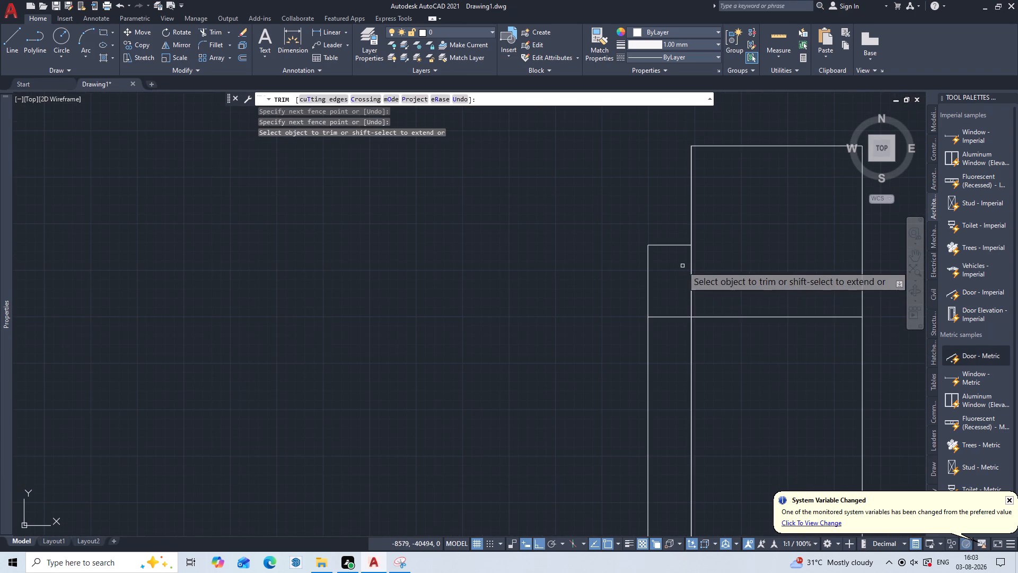
left_click(661, 310)
left_click(660, 360)
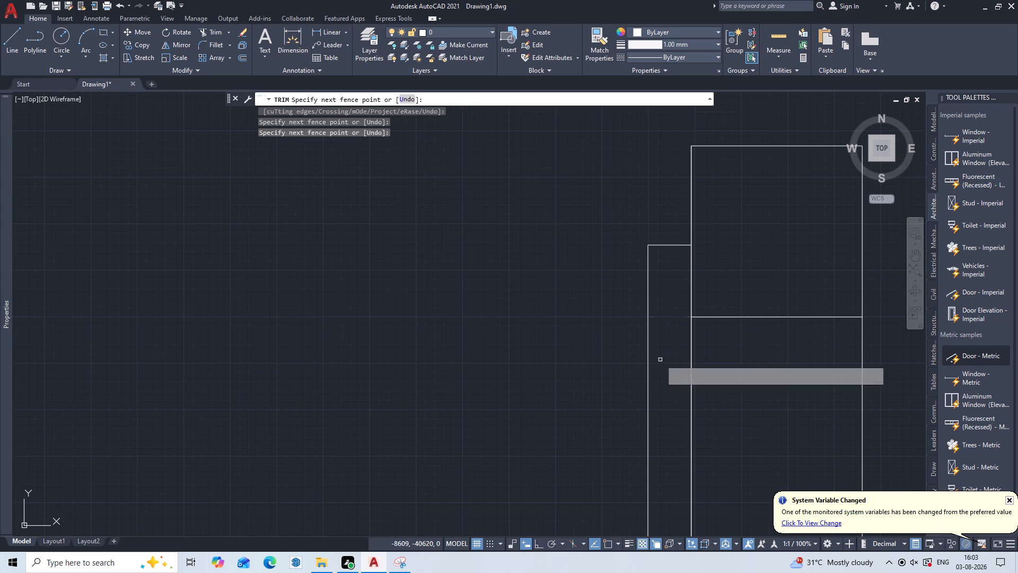
left_click(772, 263)
left_click(753, 377)
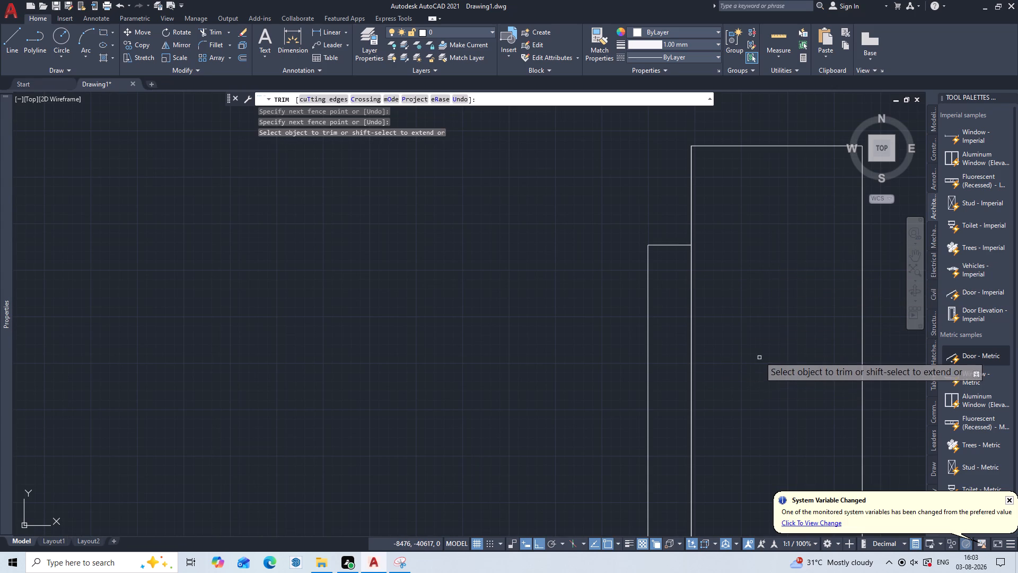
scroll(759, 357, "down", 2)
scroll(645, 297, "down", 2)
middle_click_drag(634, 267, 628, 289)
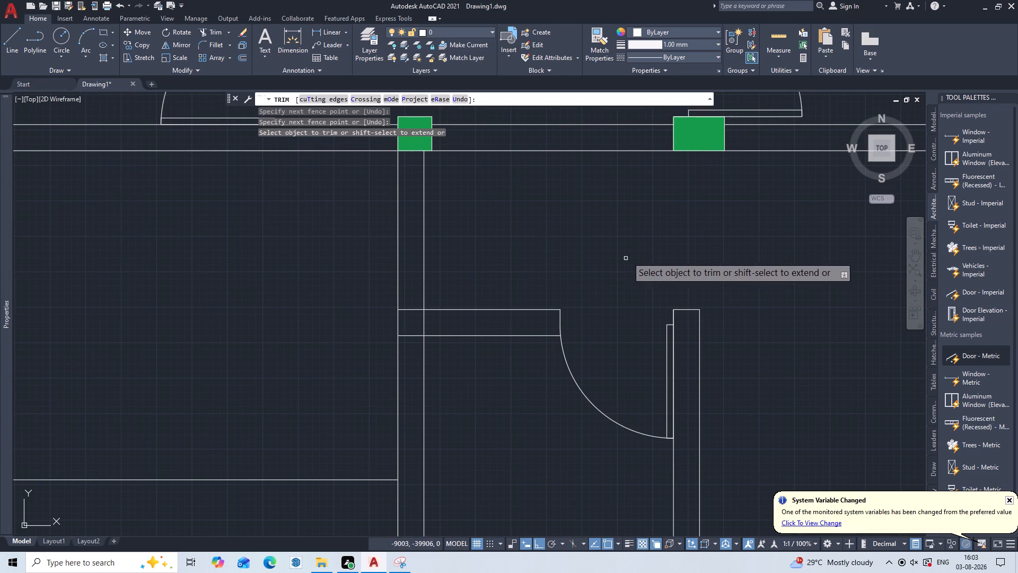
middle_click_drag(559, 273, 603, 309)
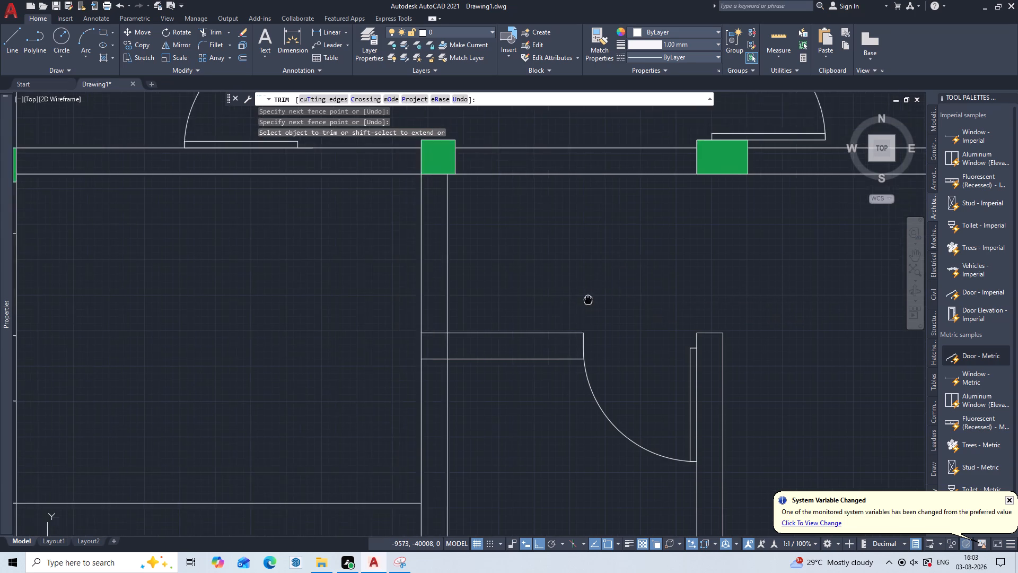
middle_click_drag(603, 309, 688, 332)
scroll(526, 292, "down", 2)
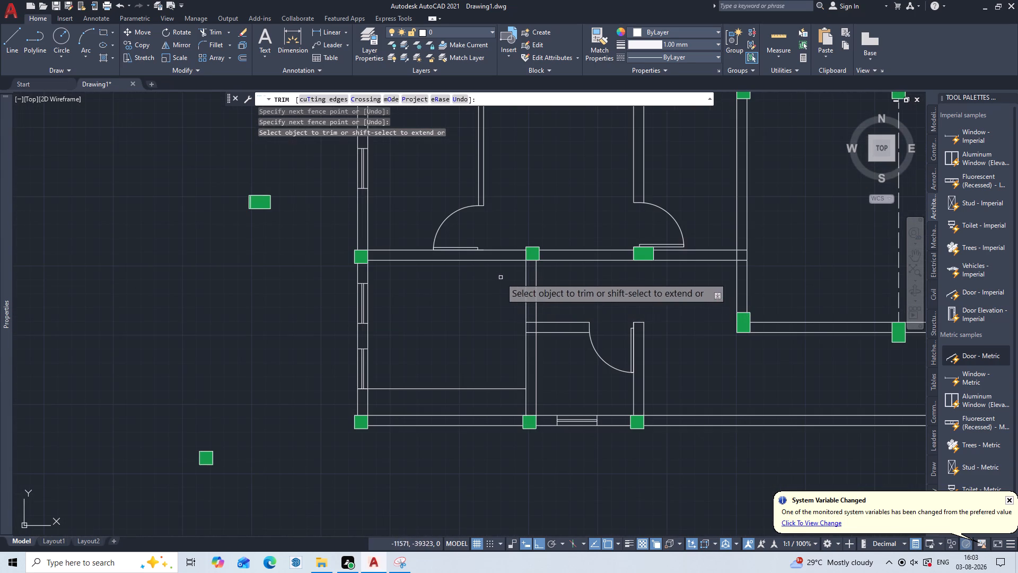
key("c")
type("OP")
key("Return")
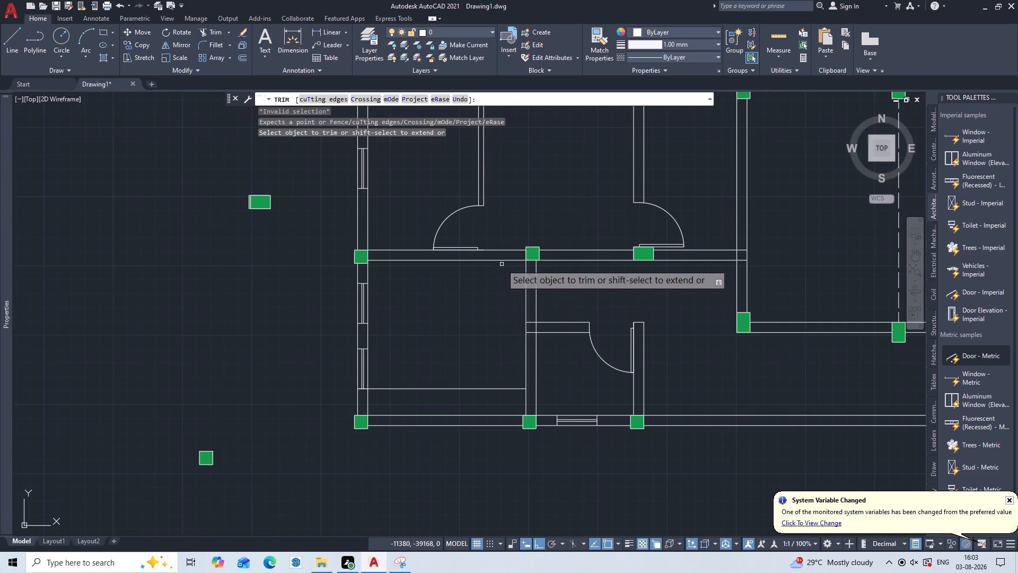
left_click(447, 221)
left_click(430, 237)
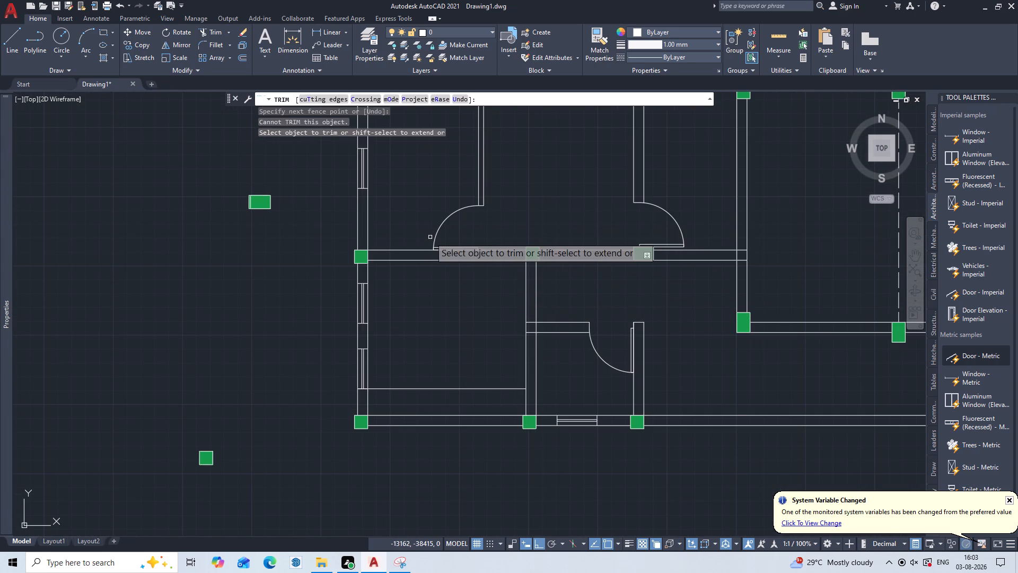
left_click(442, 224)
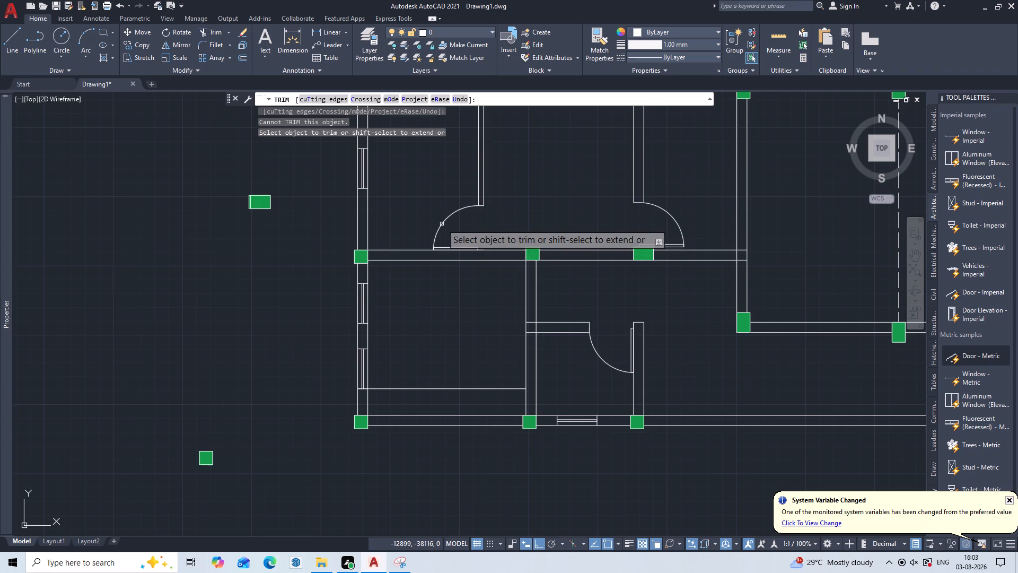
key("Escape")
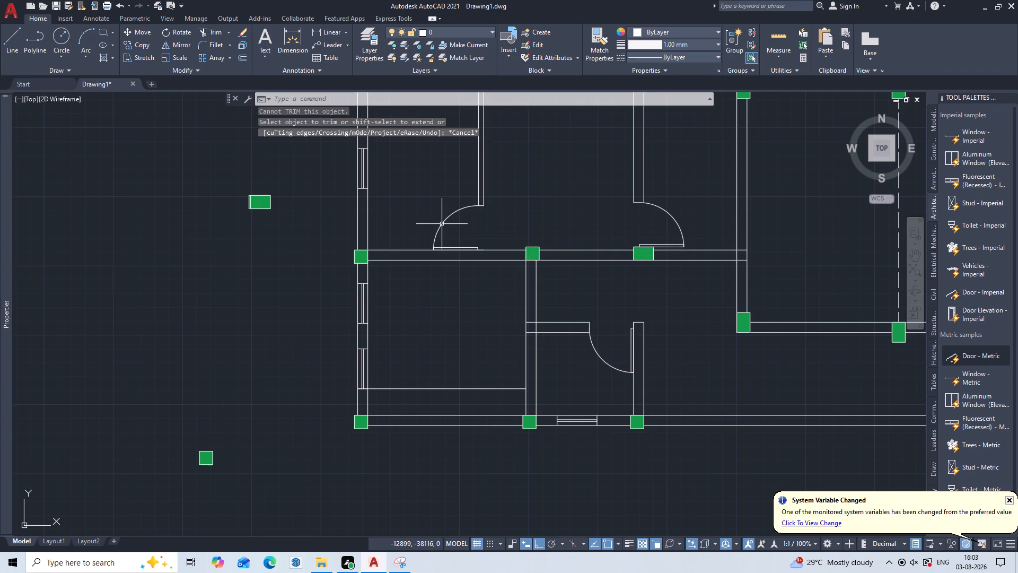
Copy the left-hand partition's door about 2000 mm straight down into the lower-left room.
type("COP")
key("Return")
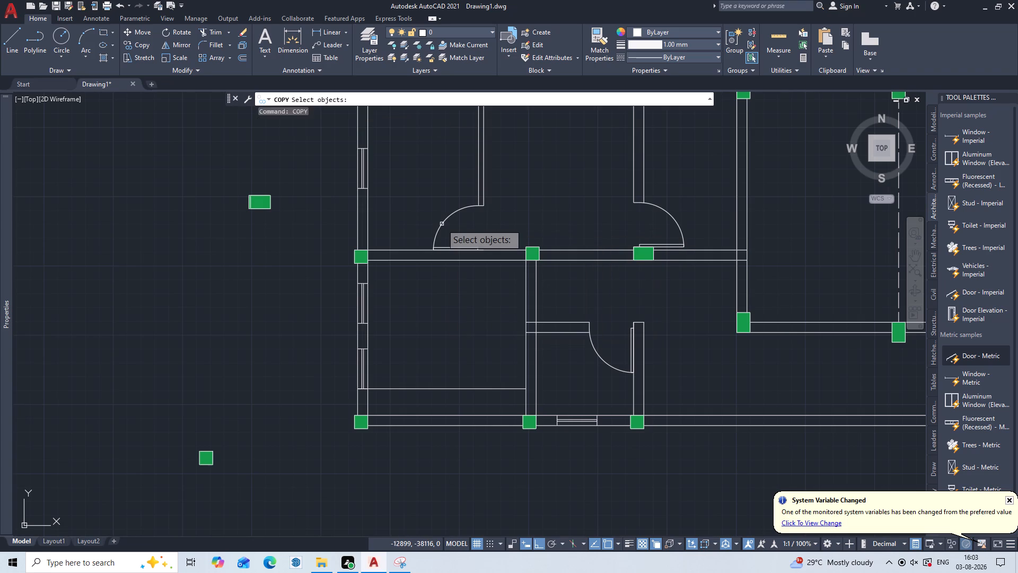
left_click(442, 224)
key("Return")
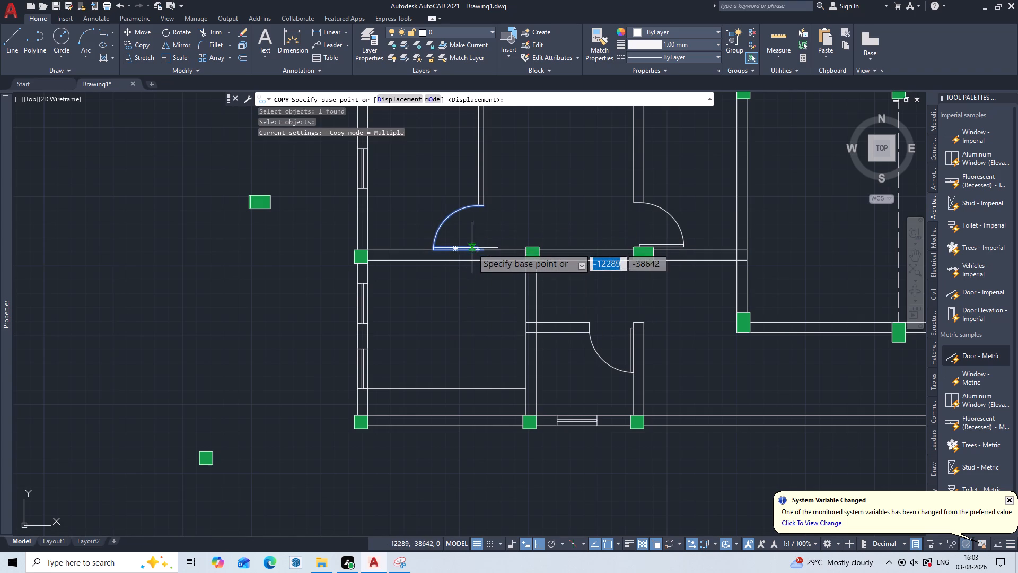
left_click(486, 249)
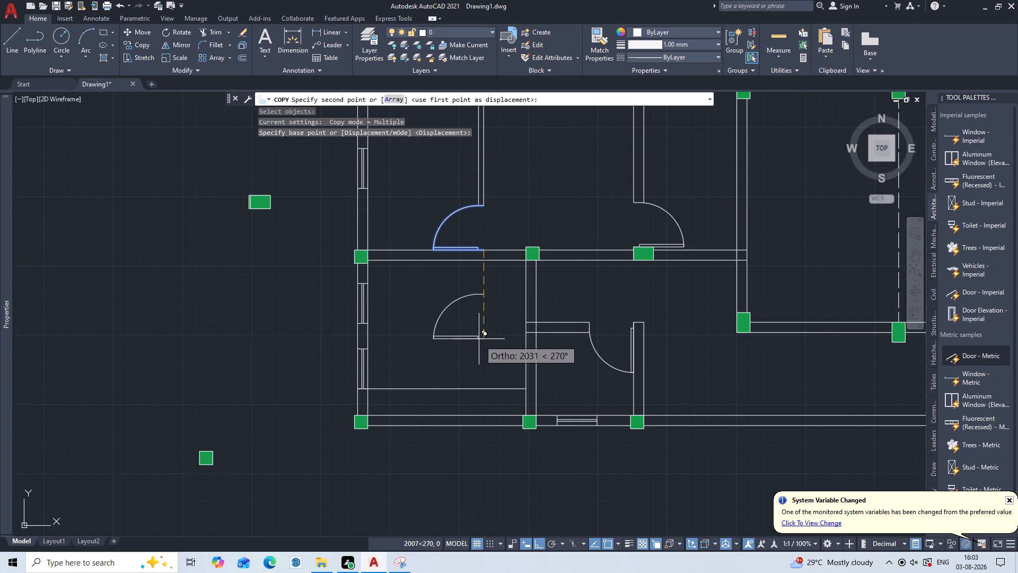
left_click(484, 339)
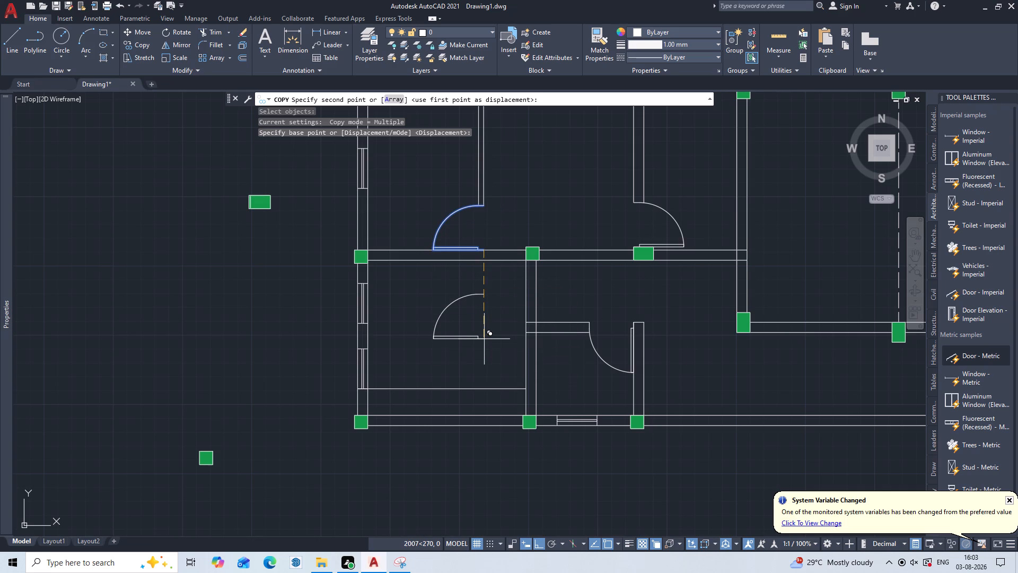
key("Escape")
Flip the copied door in the lower-left room so its leaf sits along the upper jamb and swings downward.
left_click(484, 339)
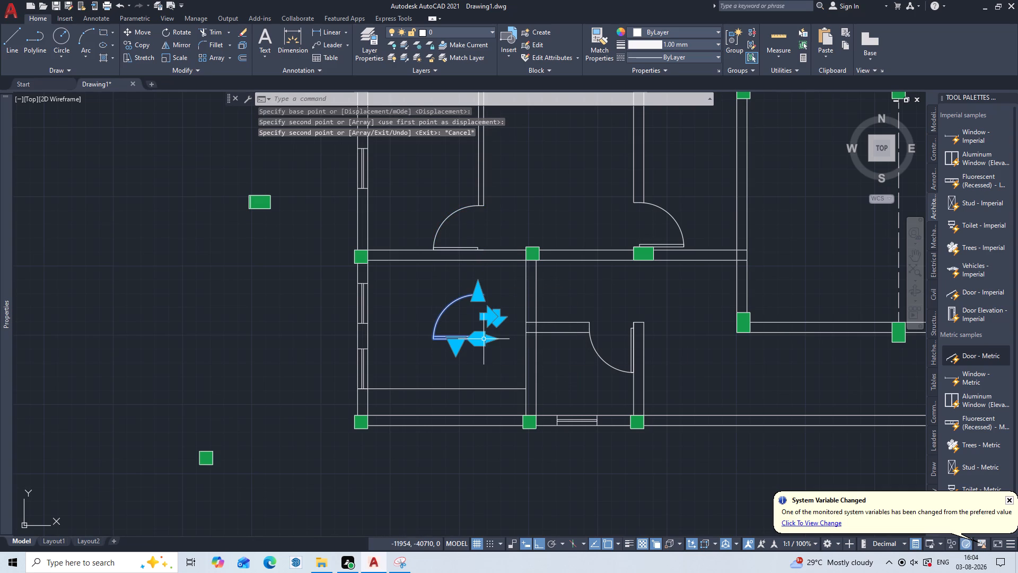
left_click(481, 290)
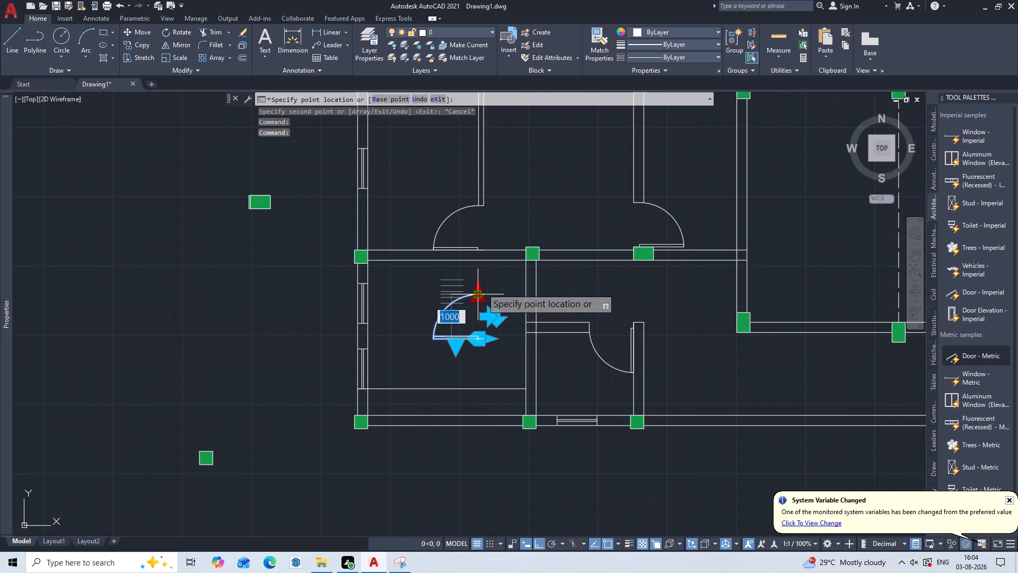
key("grave")
key("grave")
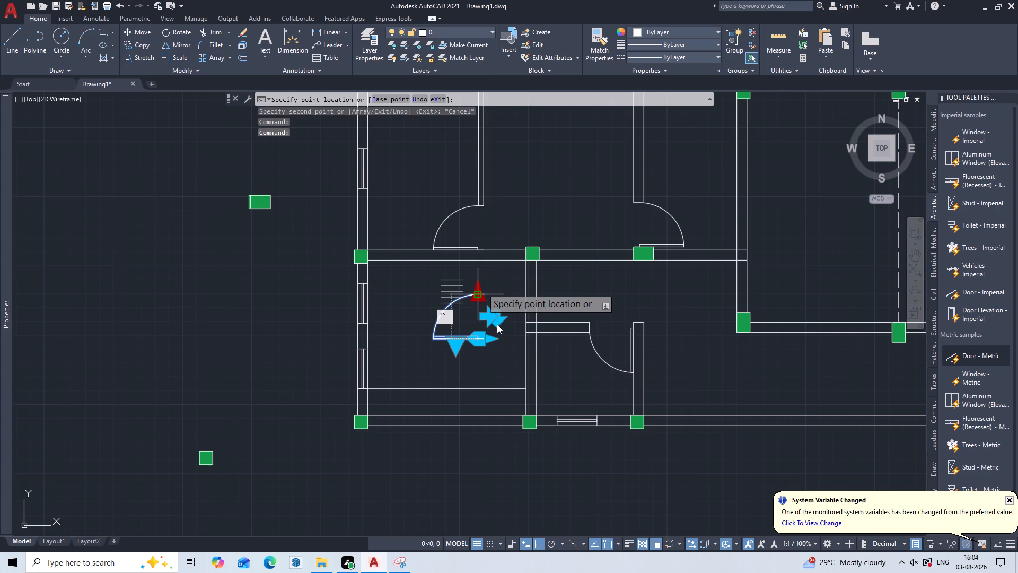
key("grave")
key("Escape")
key("Escape")
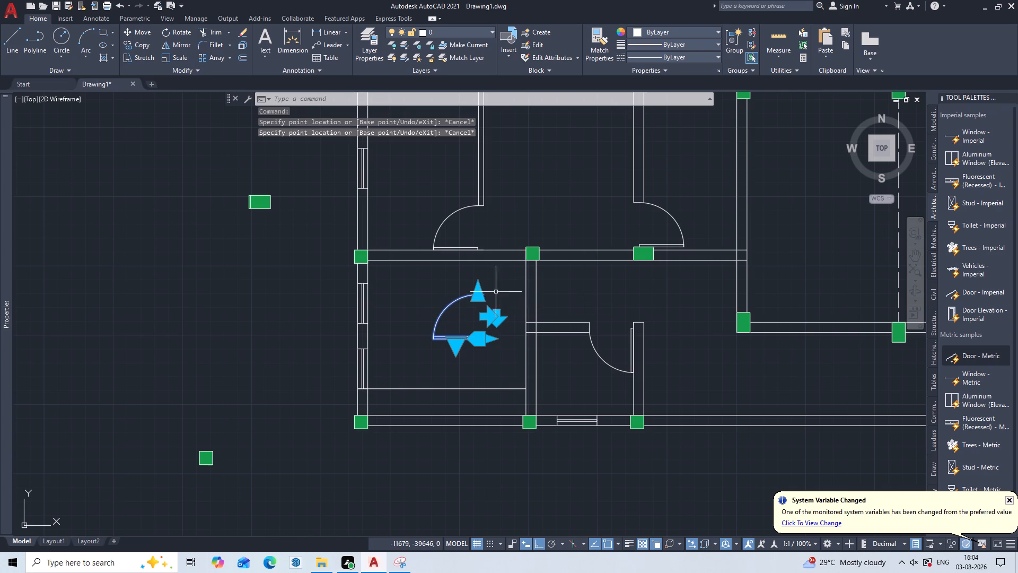
left_click(499, 317)
key("Escape")
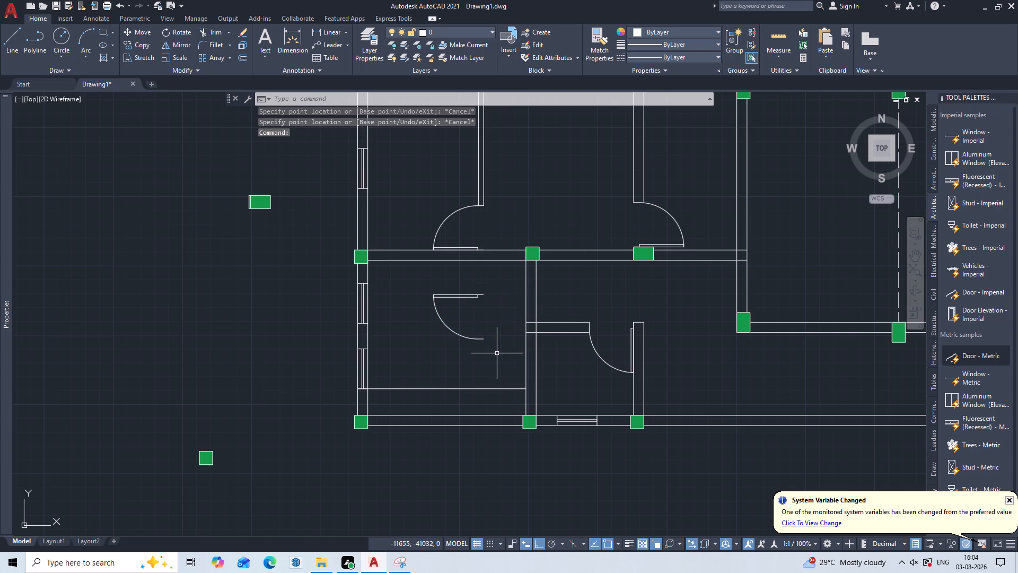
Move the flipped door by its upper jamb end to where the room's top wall lower line meets the partition's right-hand line.
key("m")
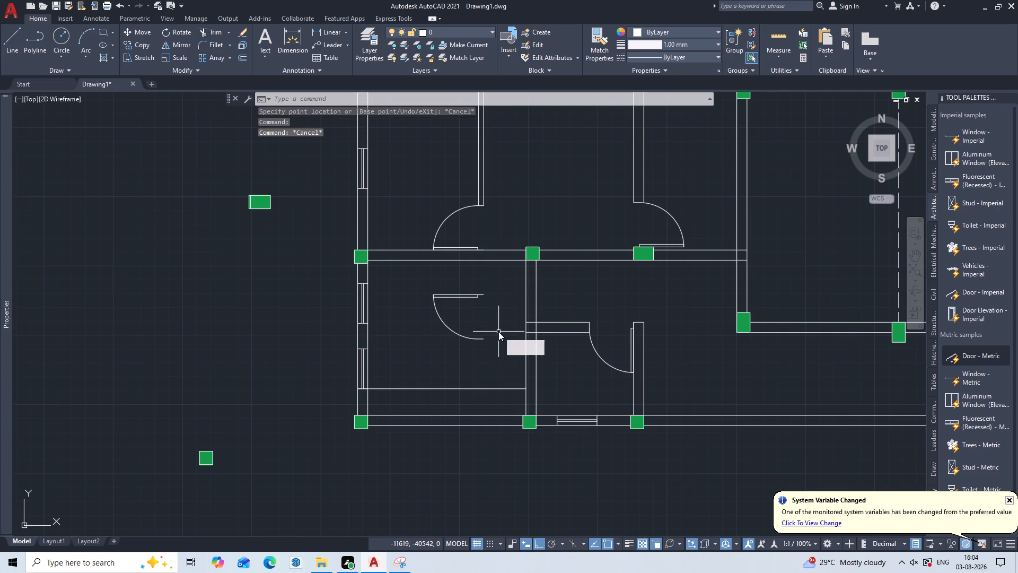
key("Return")
left_click(474, 301)
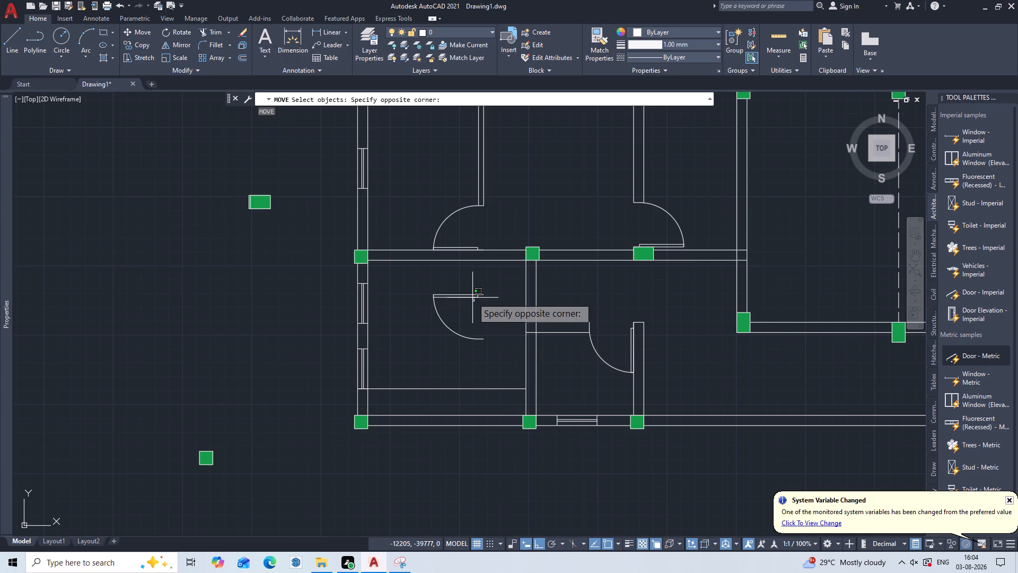
left_click(468, 294)
key("Return")
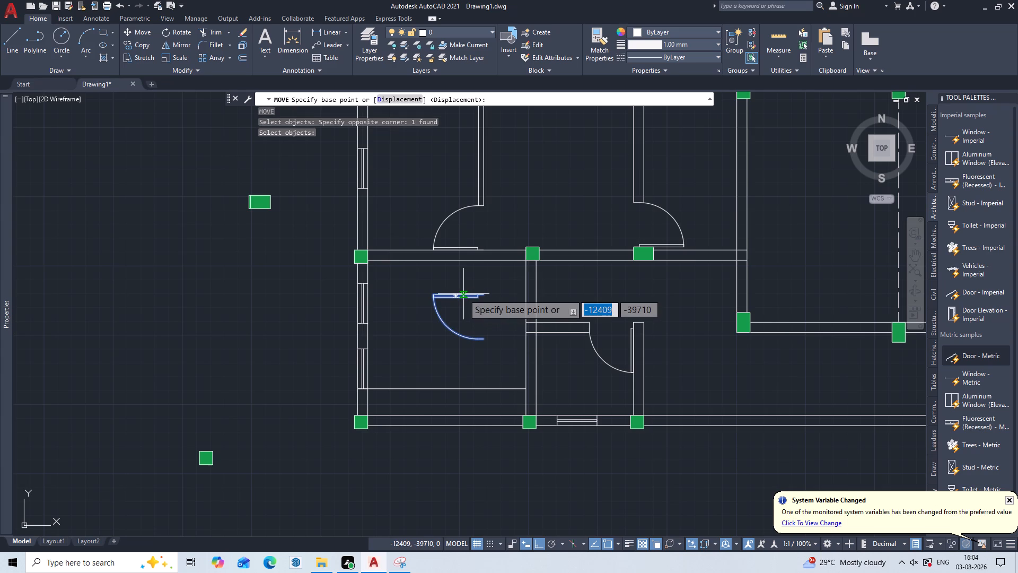
scroll(463, 294, "up", 2)
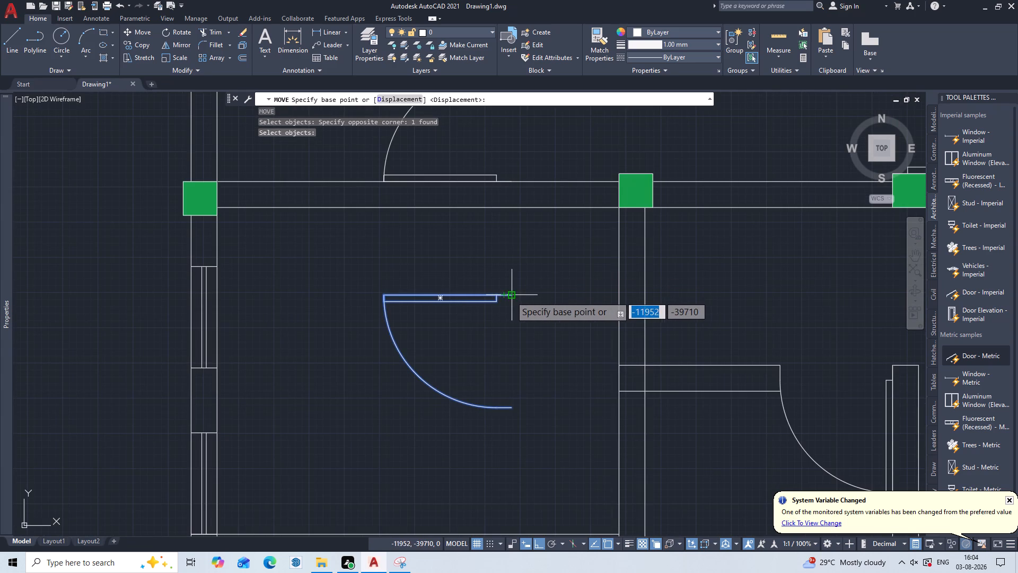
left_click(511, 296)
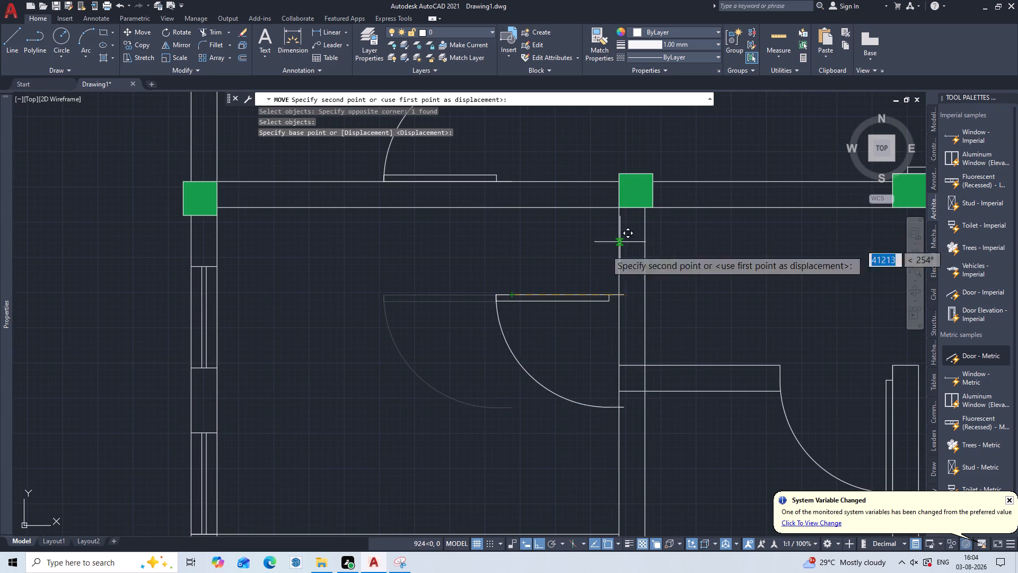
scroll(537, 271, "up", 2)
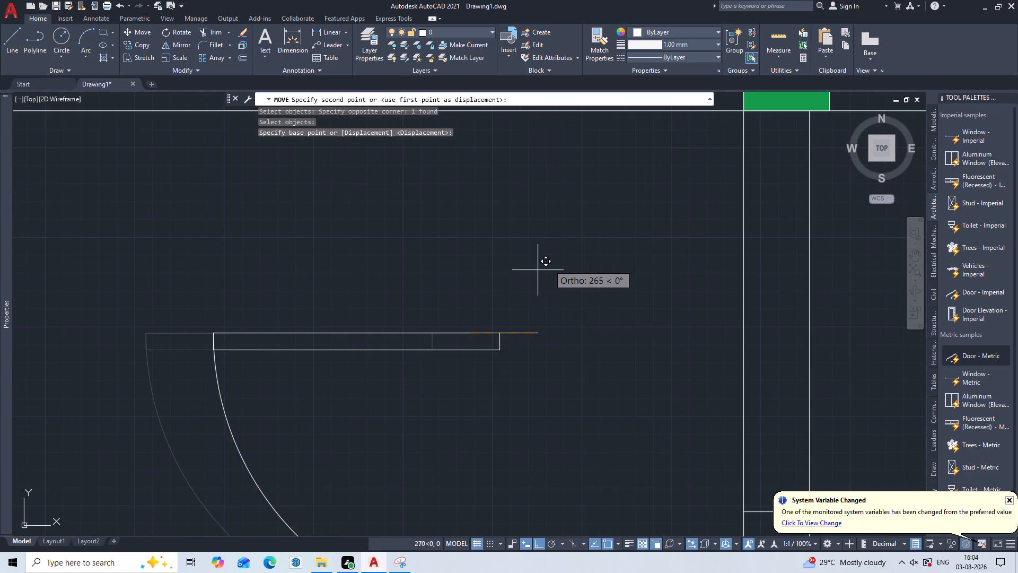
middle_click_drag(615, 231, 511, 307)
scroll(511, 307, "up", 1)
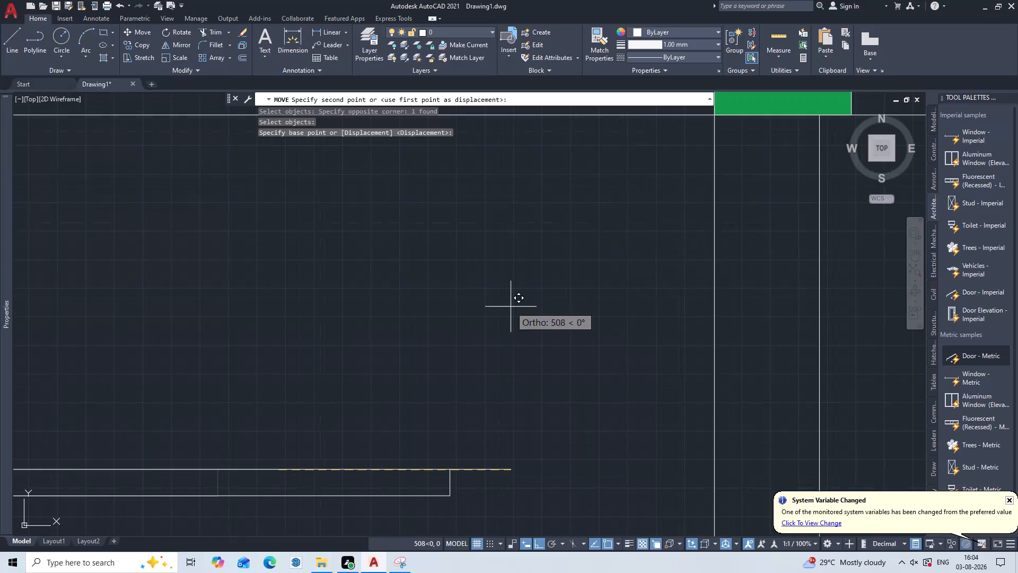
left_click(819, 118)
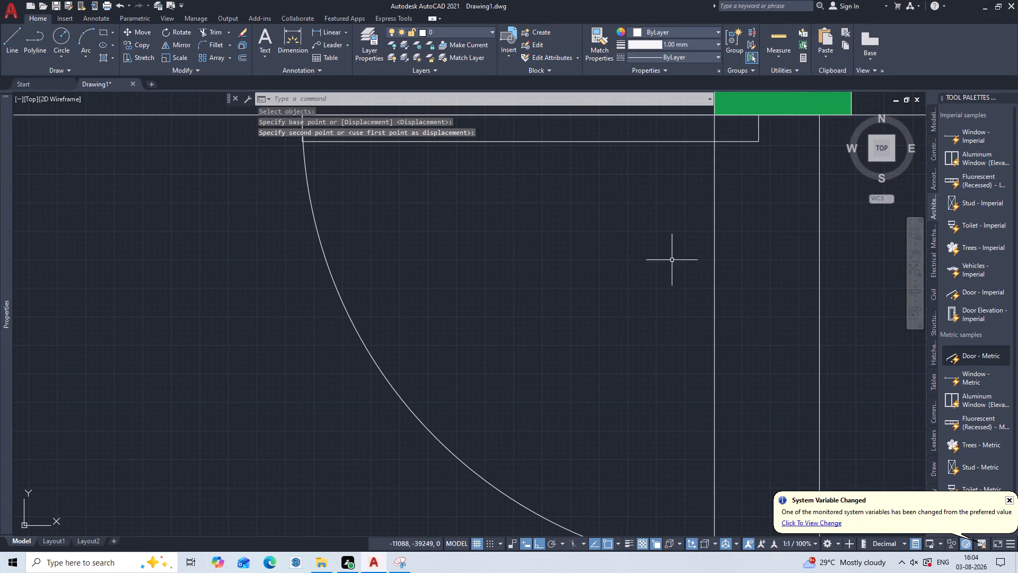
key("Escape")
Scale the moved door by reference from its upper jamb end, picking its opening width as reference and entering a new length of 1000.
scroll(669, 249, "down", 3)
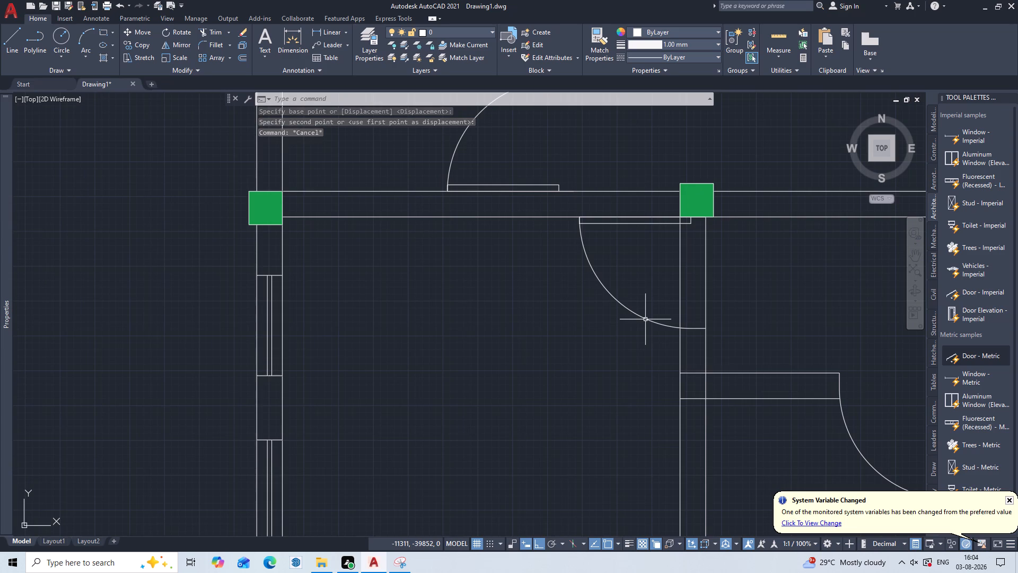
type("SC")
key("Return")
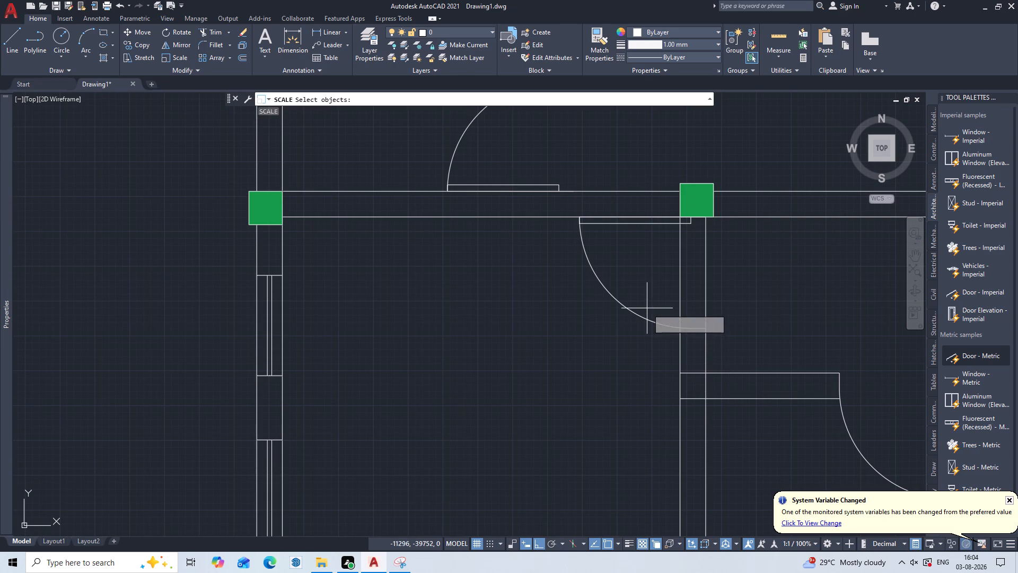
left_click(647, 308)
left_click(628, 327)
key("Return")
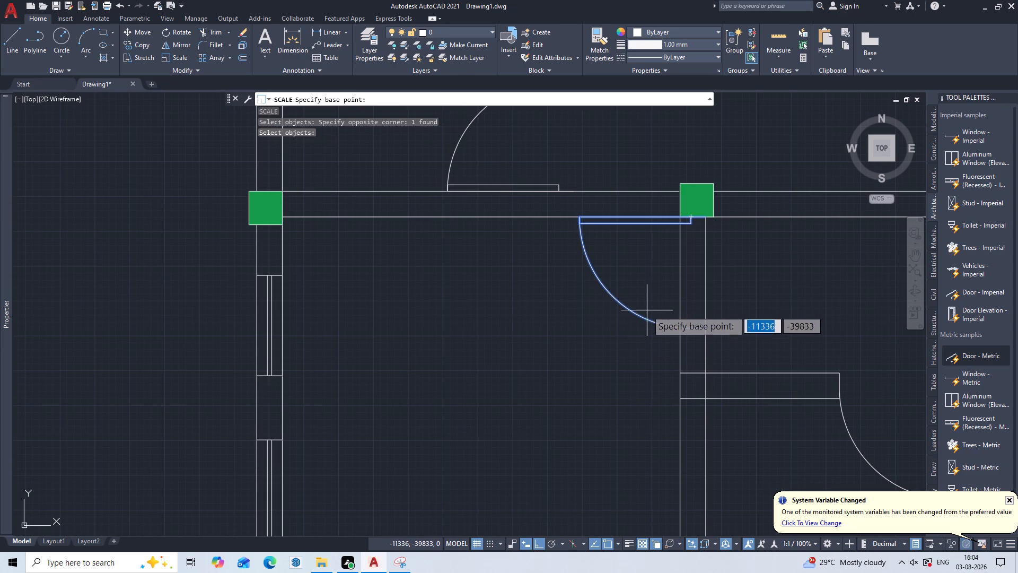
scroll(695, 223, "up", 2)
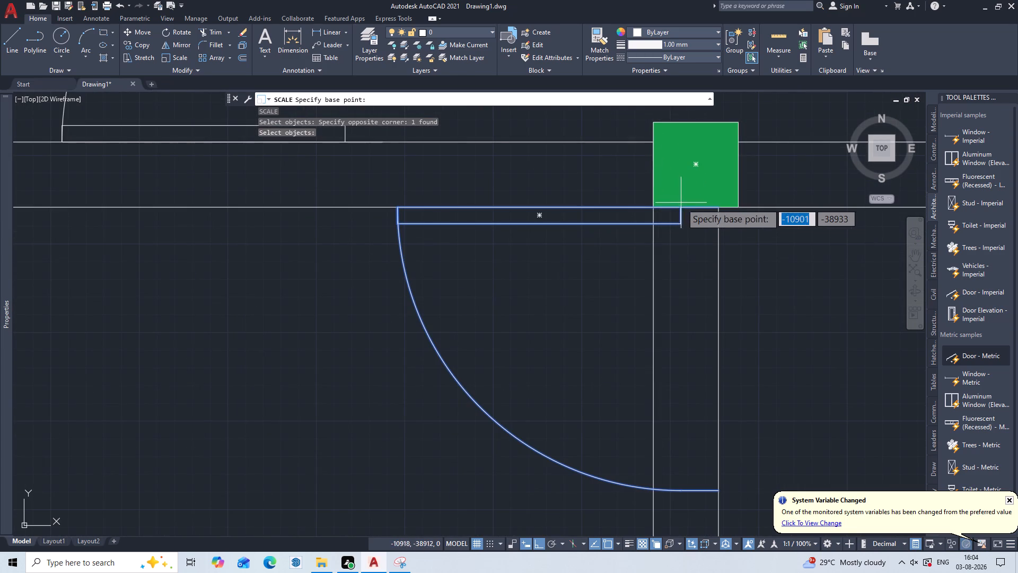
left_click(715, 208)
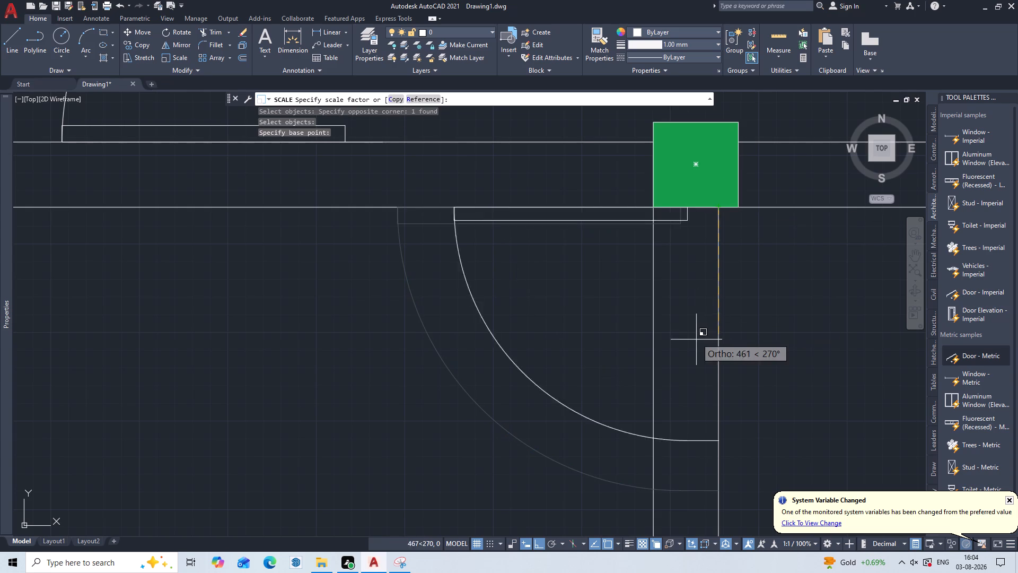
key("r")
key("Return")
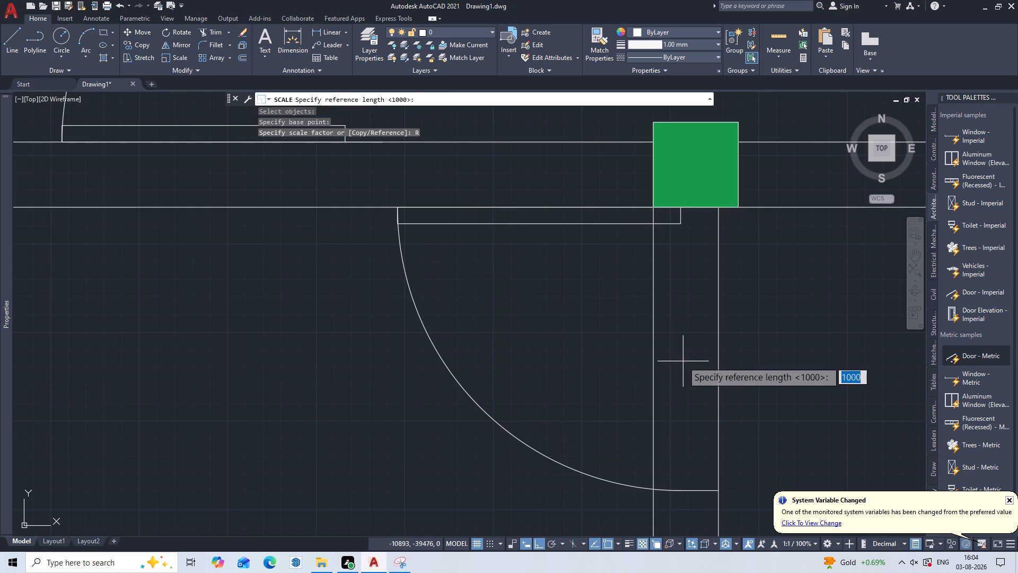
left_click(717, 210)
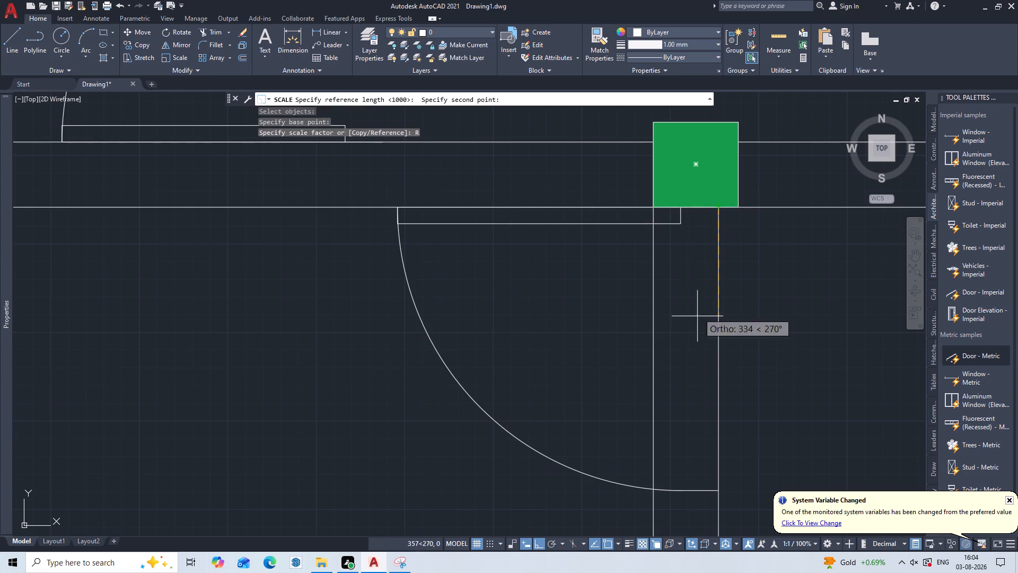
scroll(697, 373, "down", 2)
middle_click_drag(692, 393, 658, 236)
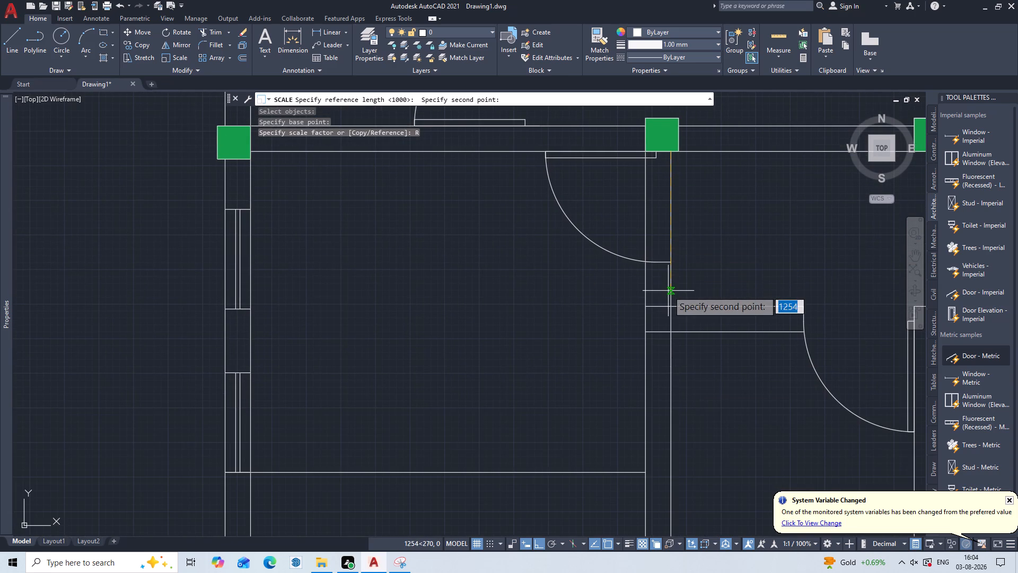
scroll(667, 258, "up", 3)
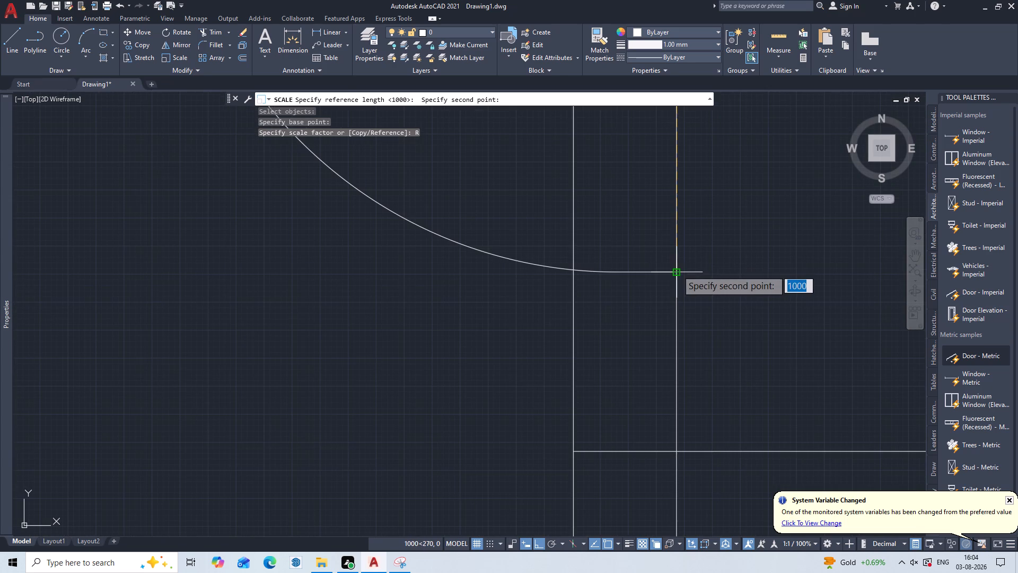
left_click(677, 270)
scroll(714, 191, "down", 2)
middle_click_drag(714, 191, 680, 310)
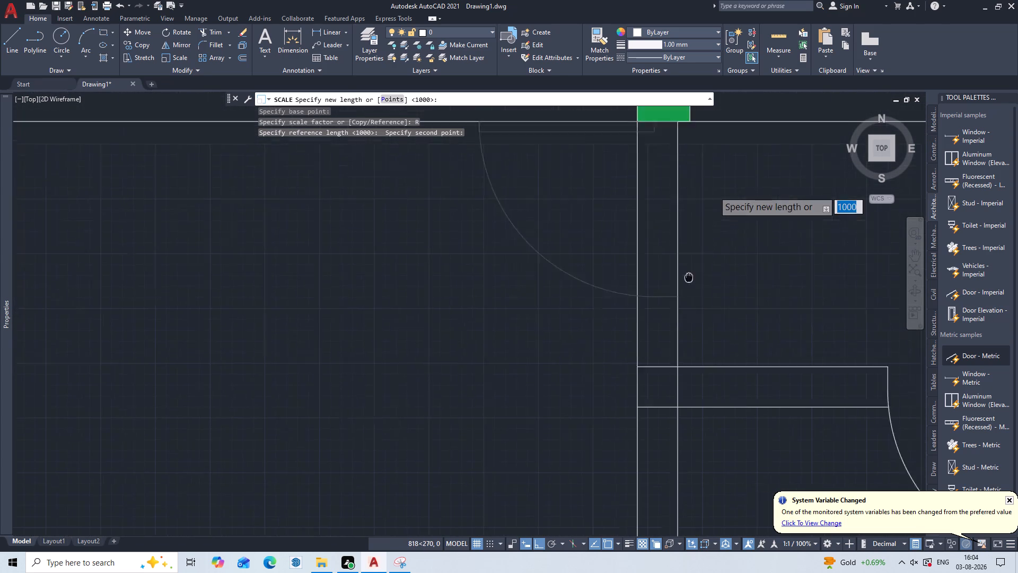
middle_click_drag(680, 310, 655, 421)
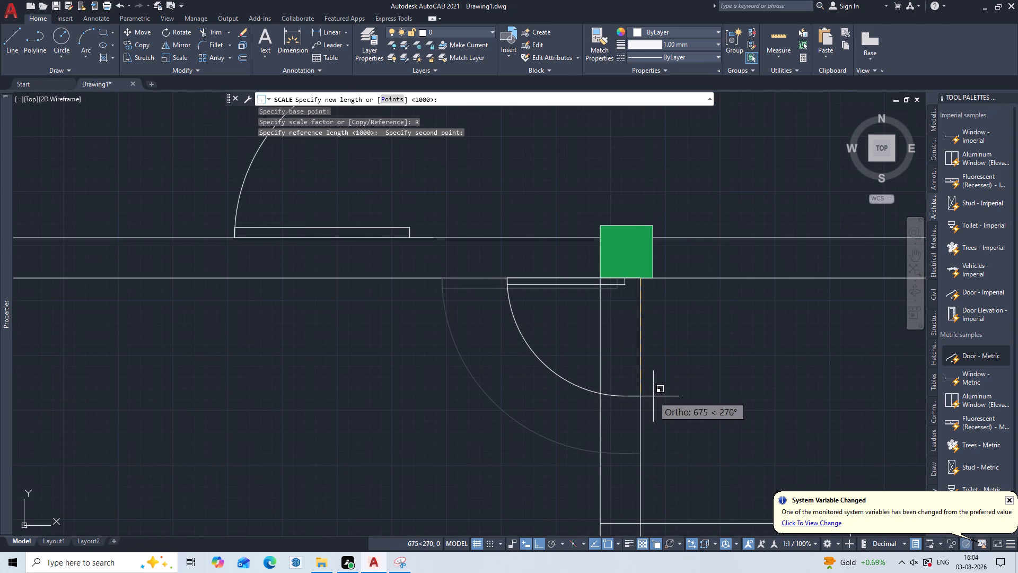
key("1")
key("0")
key("0")
key("0")
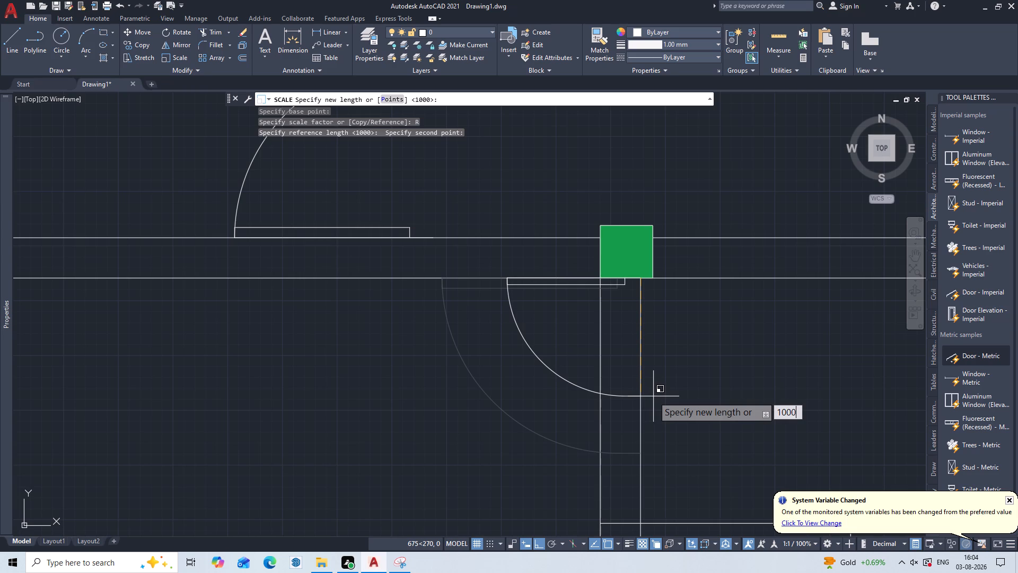
key("Return")
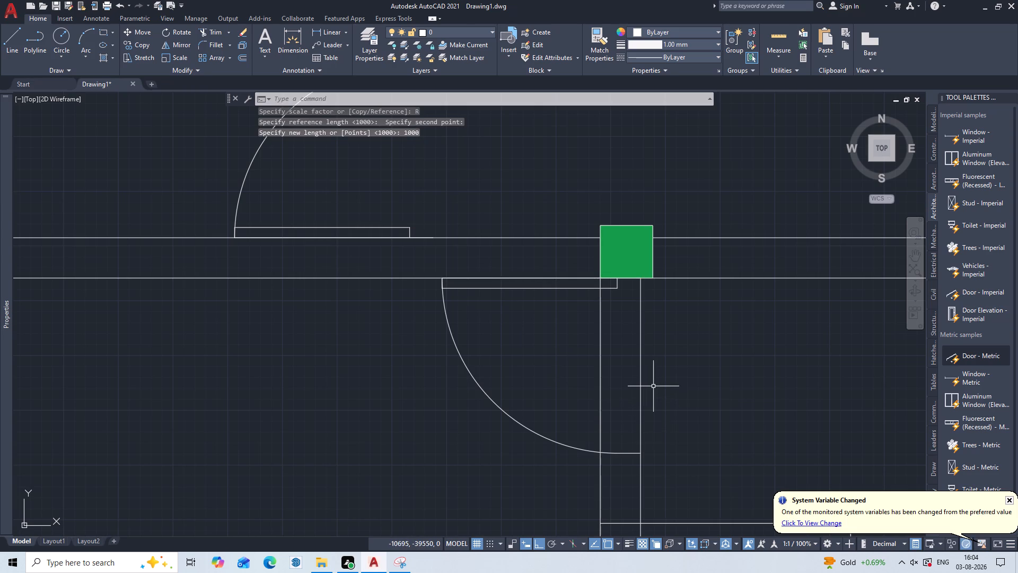
Trim both partition wall lines across the new door's opening, plus the short stub inside the door leaf.
type("TR")
key("Return")
left_click_drag(691, 355, 669, 359)
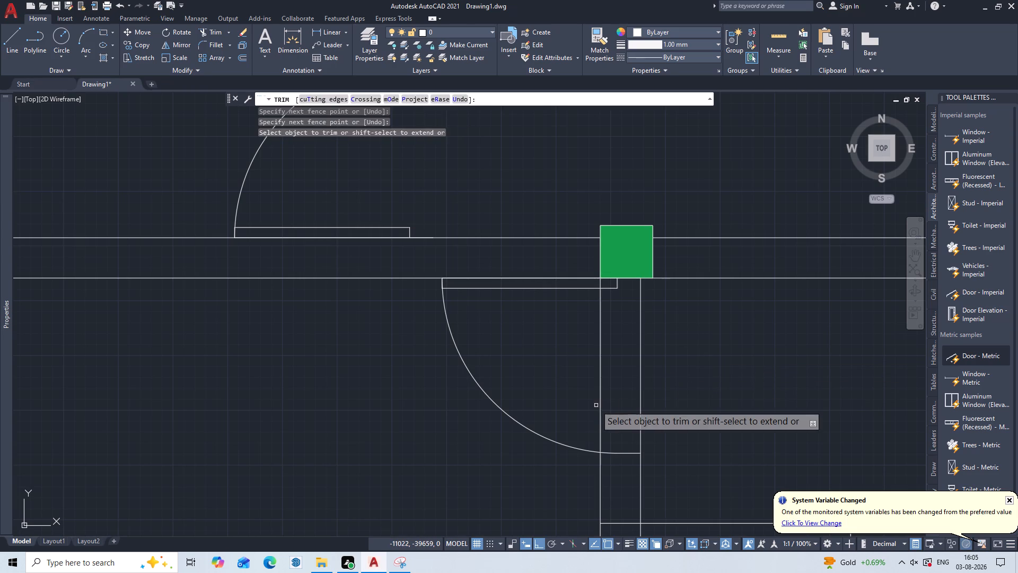
left_click(596, 405)
left_click(682, 341)
scroll(593, 276, "up", 2)
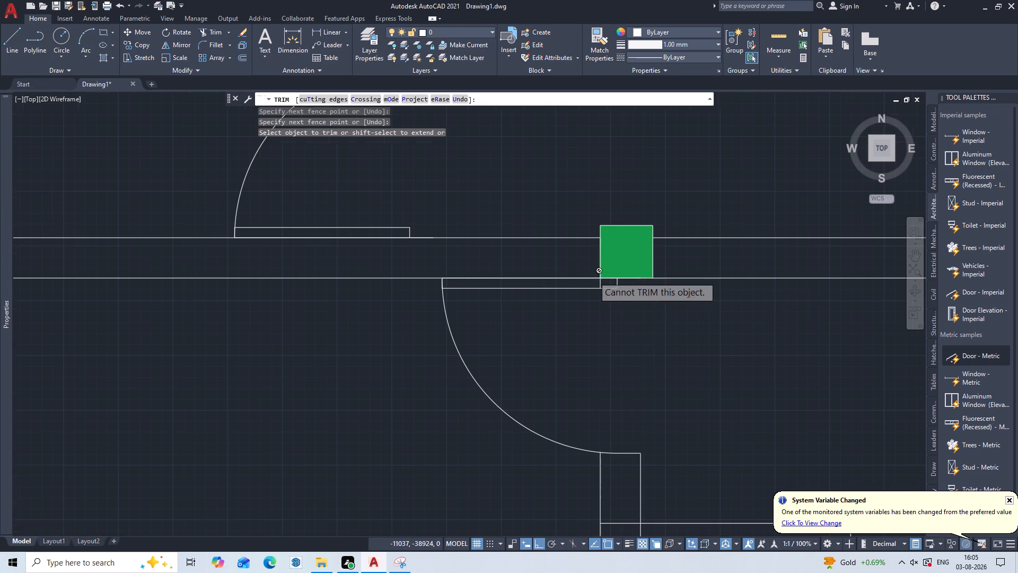
left_click(603, 288)
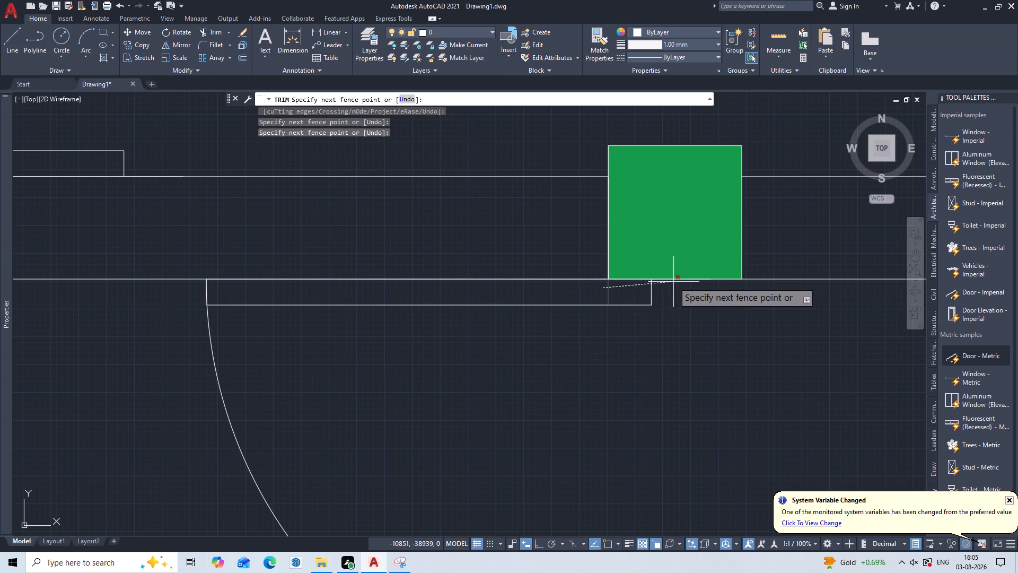
left_click(632, 293)
key("Escape")
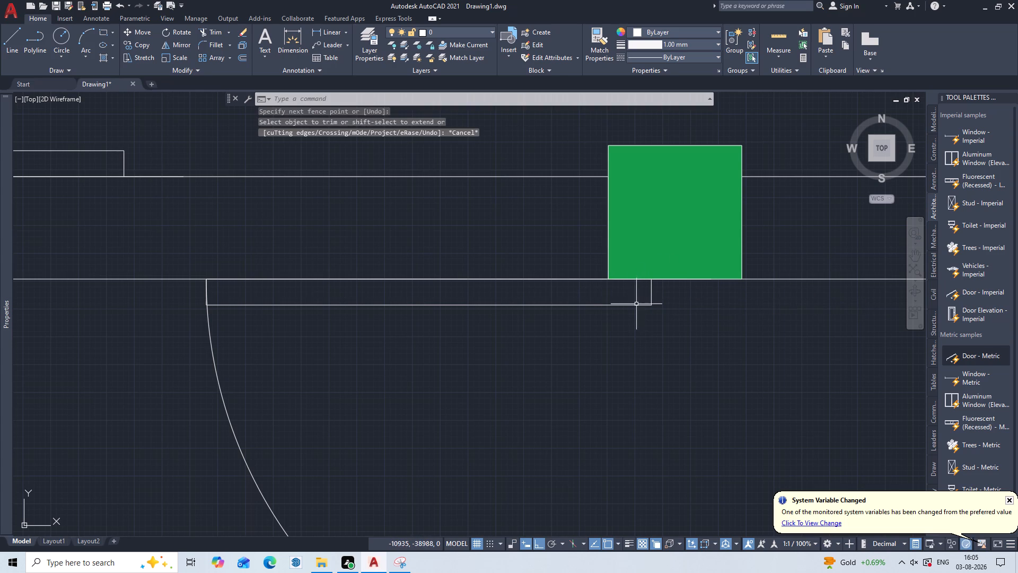
Scale the small lower-middle room's door by reference from its upper hinge-side corner, picking its opening width and entering a new length of 900.
scroll(633, 319, "down", 2)
scroll(629, 364, "down", 1)
middle_click_drag(627, 380, 504, 320)
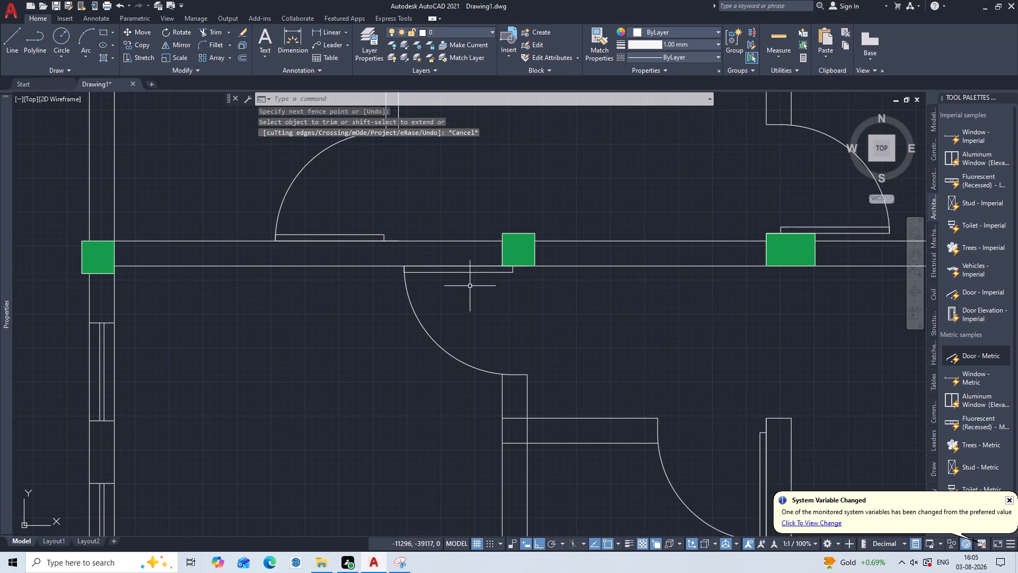
middle_click_drag(648, 435, 593, 344)
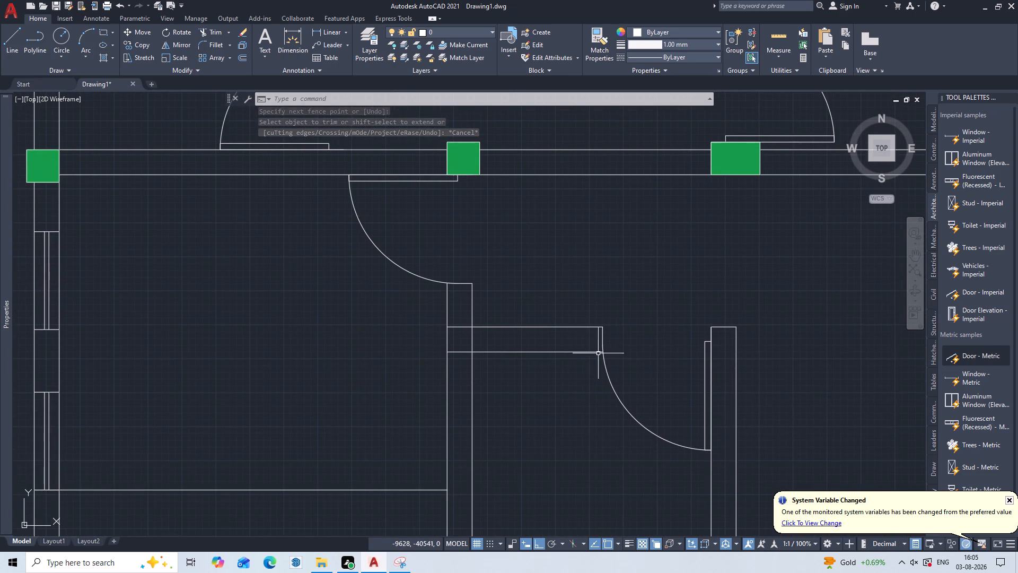
left_click(644, 404)
left_click(607, 442)
key("s")
key("c")
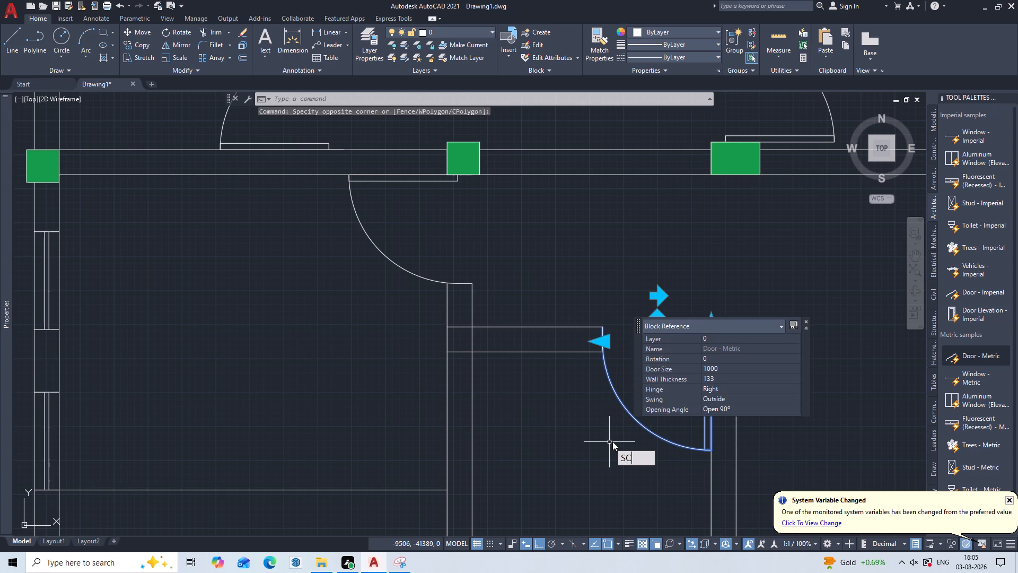
key("Return")
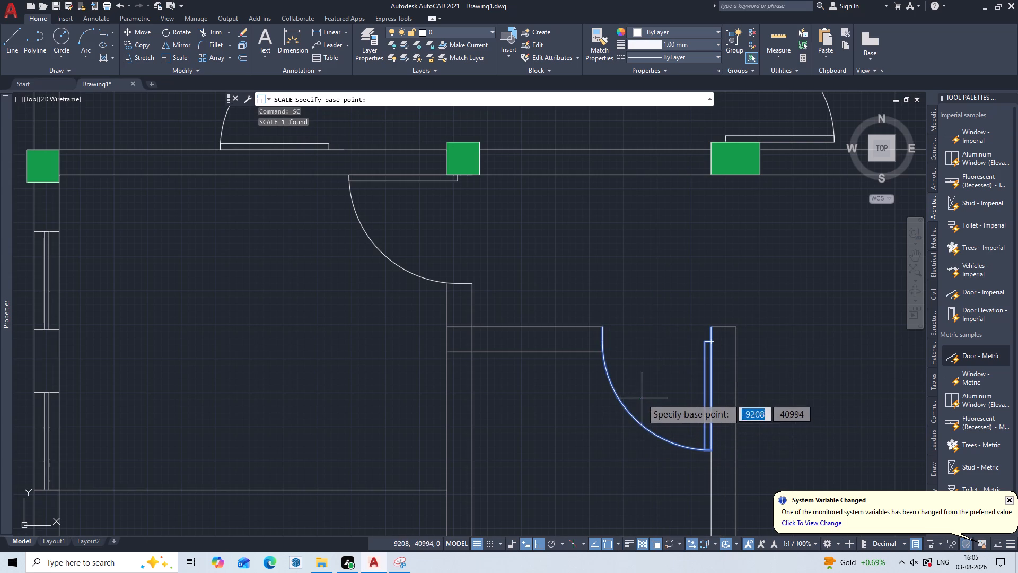
left_click(714, 328)
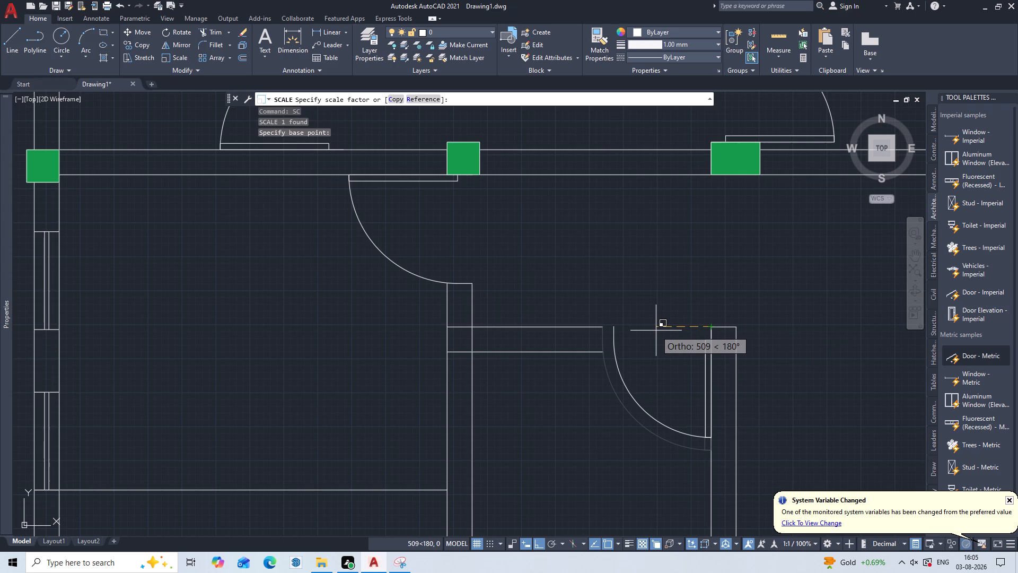
key("r")
key("Return")
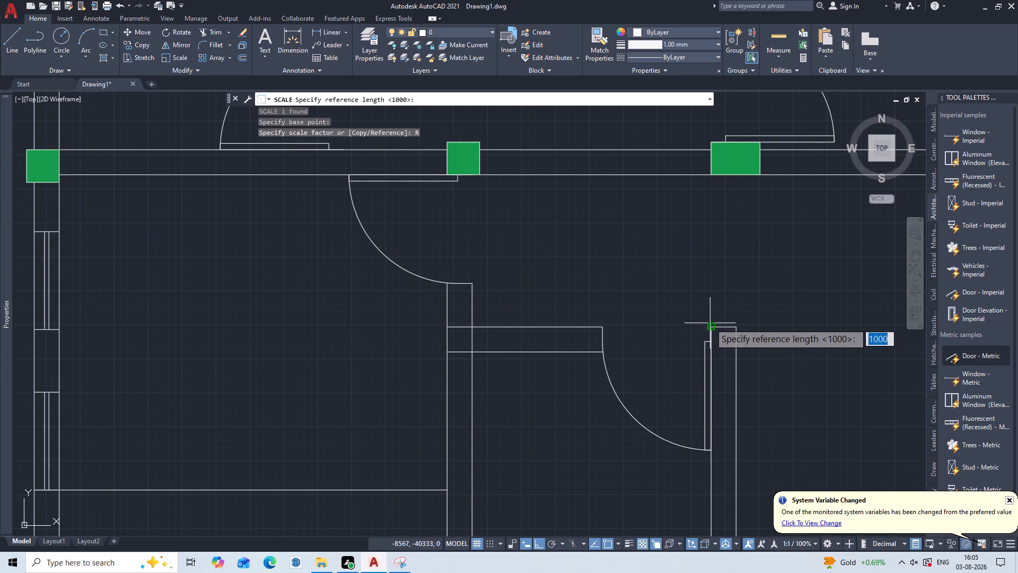
left_click(710, 323)
left_click(605, 324)
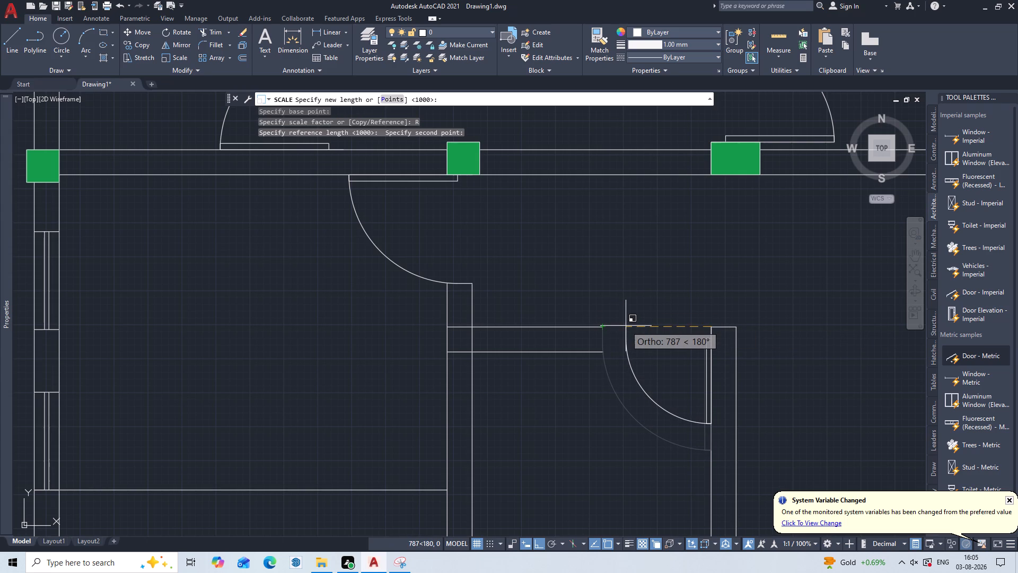
type("900")
key("Return")
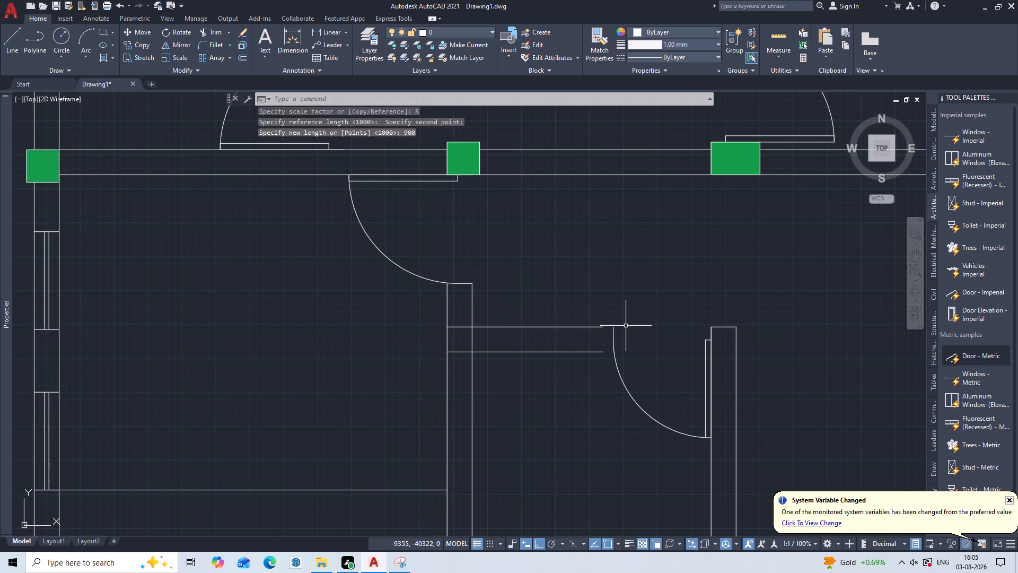
key("Escape")
Extend both lines of the short horizontal wall beside the rescaled door to meet the door's jamb.
type("EX")
key("Return")
left_click(586, 309)
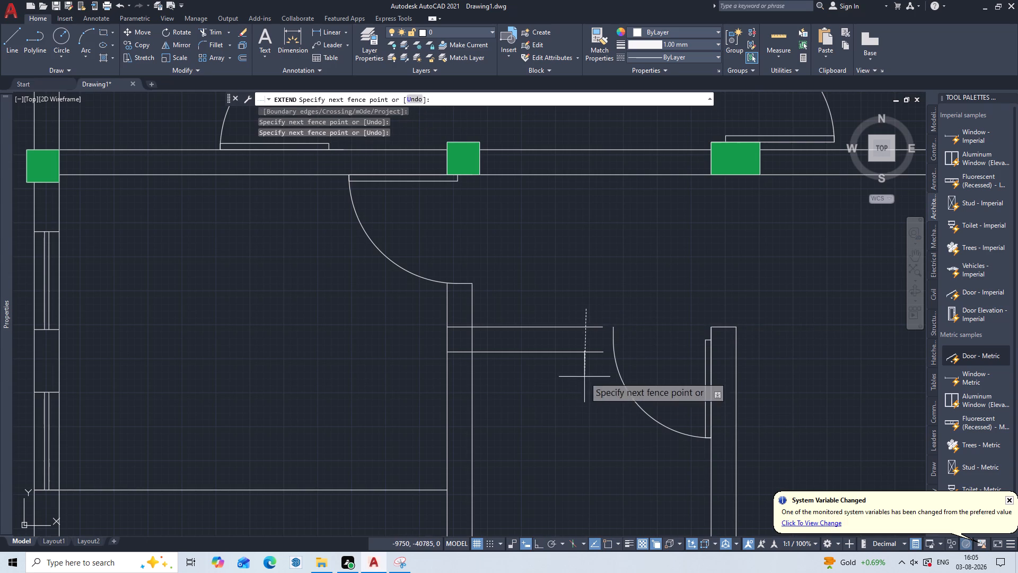
left_click(593, 389)
key("Escape")
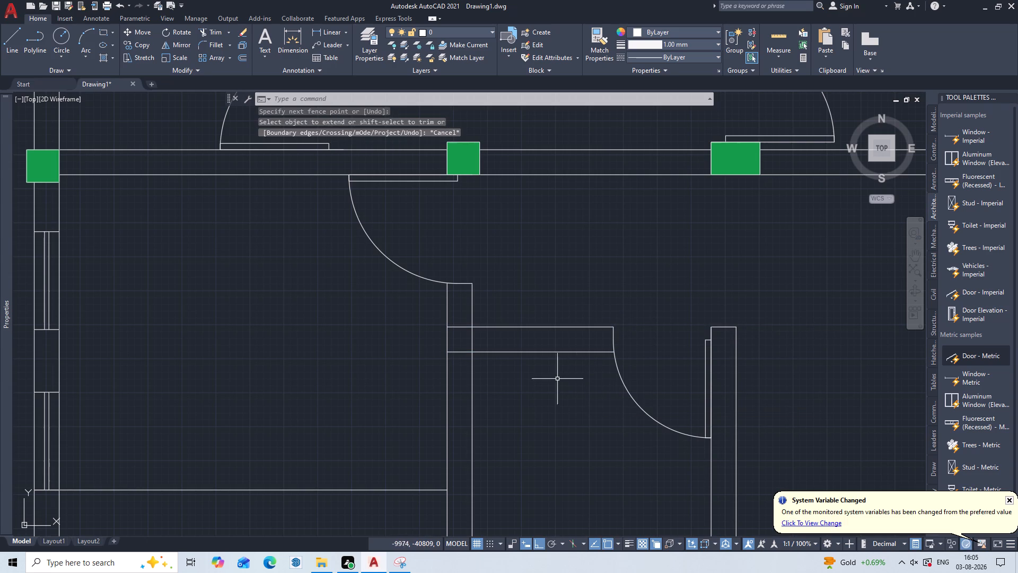
Trim the two horizontal wall line pieces lying inside the vertical partition's thickness at the wall junction.
middle_click_drag(541, 333, 582, 345)
scroll(519, 360, "up", 2)
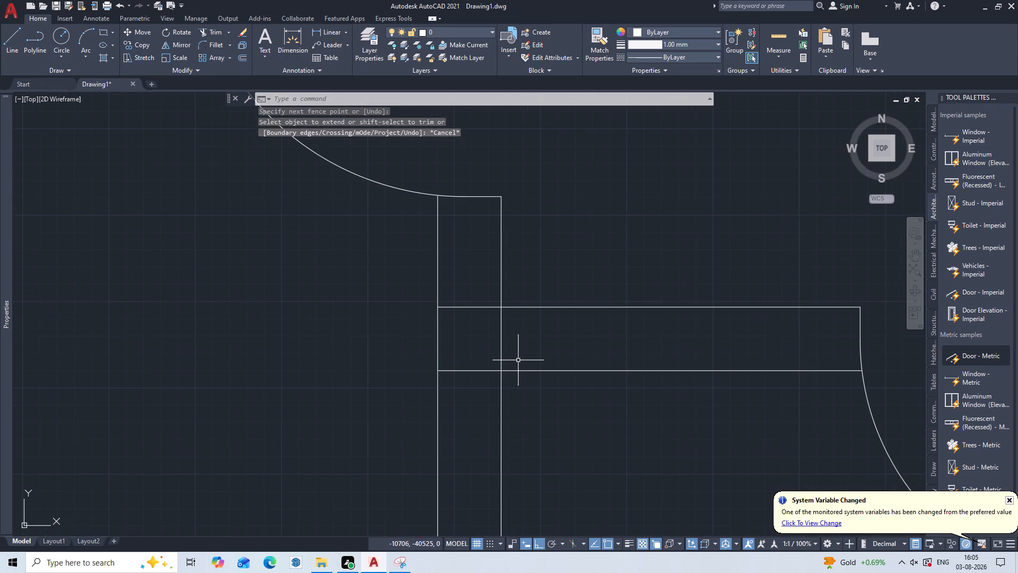
key("t")
key("r")
key("Return")
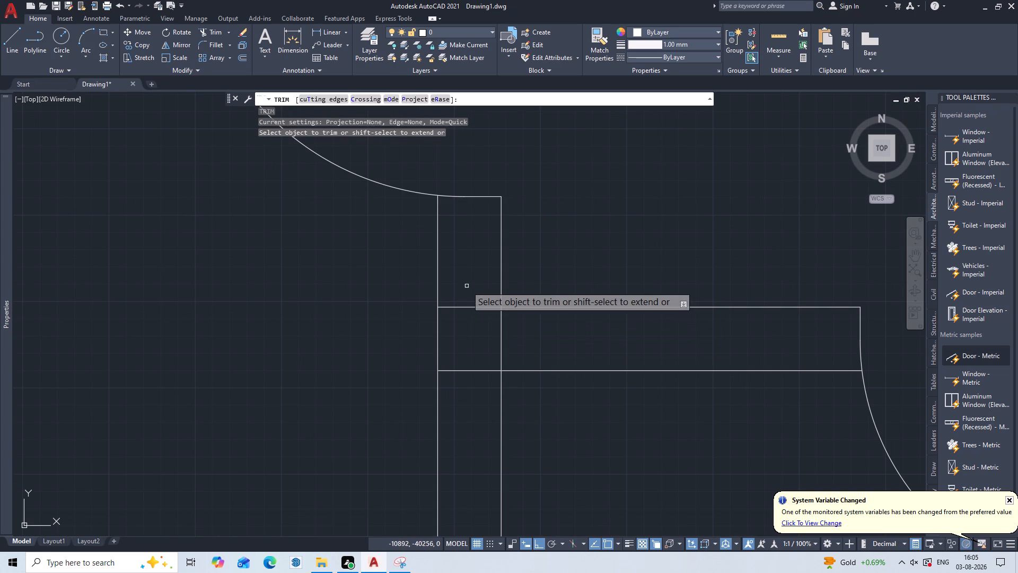
left_click(467, 286)
left_click(457, 431)
key("Escape")
Trim both lines of the horizontal wall between the two middle columns to open the passage between upper and lower areas.
scroll(481, 388, "down", 2)
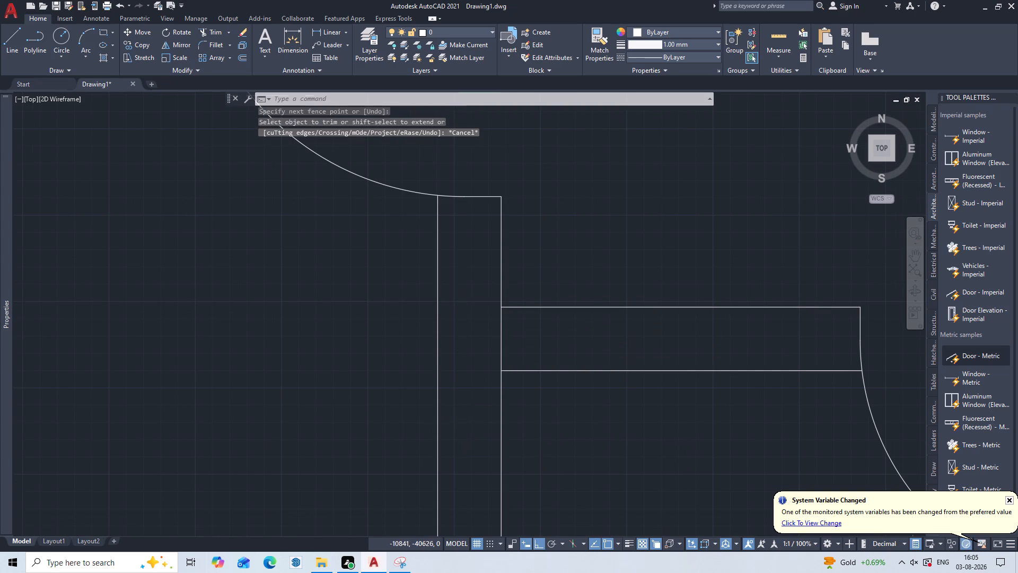
scroll(481, 388, "down", 2)
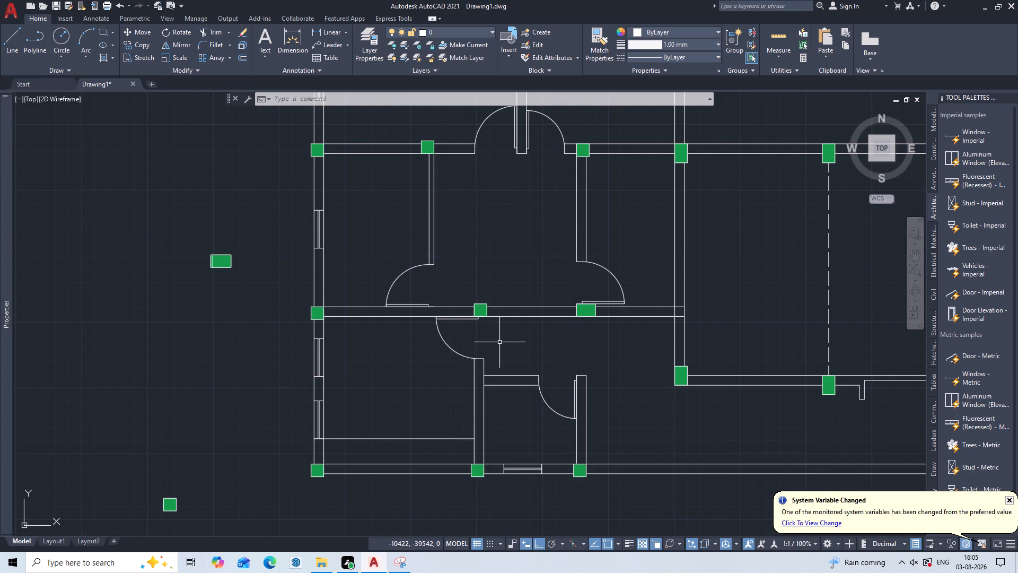
middle_click_drag(499, 342, 506, 344)
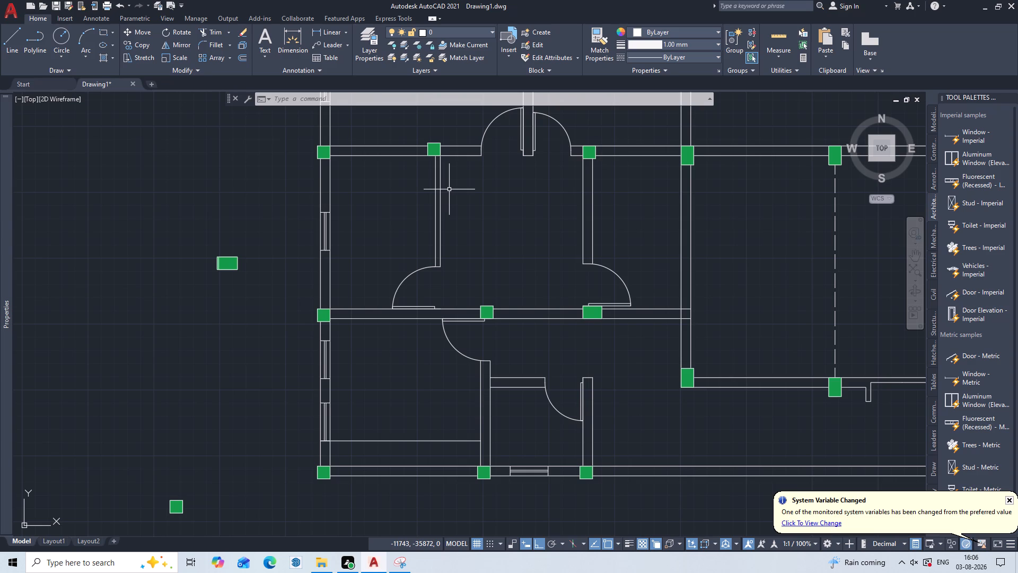
type("TR")
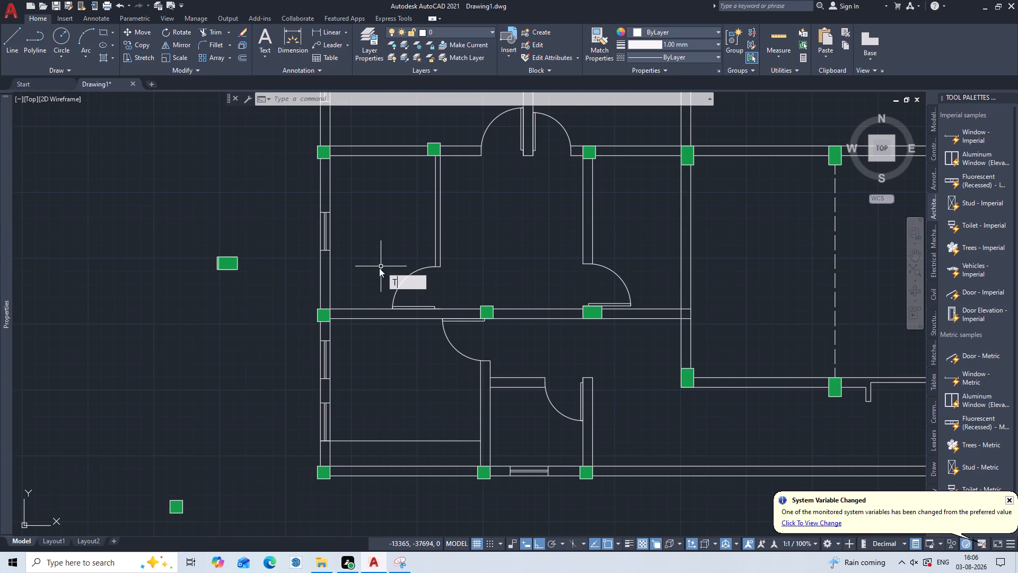
key("Return")
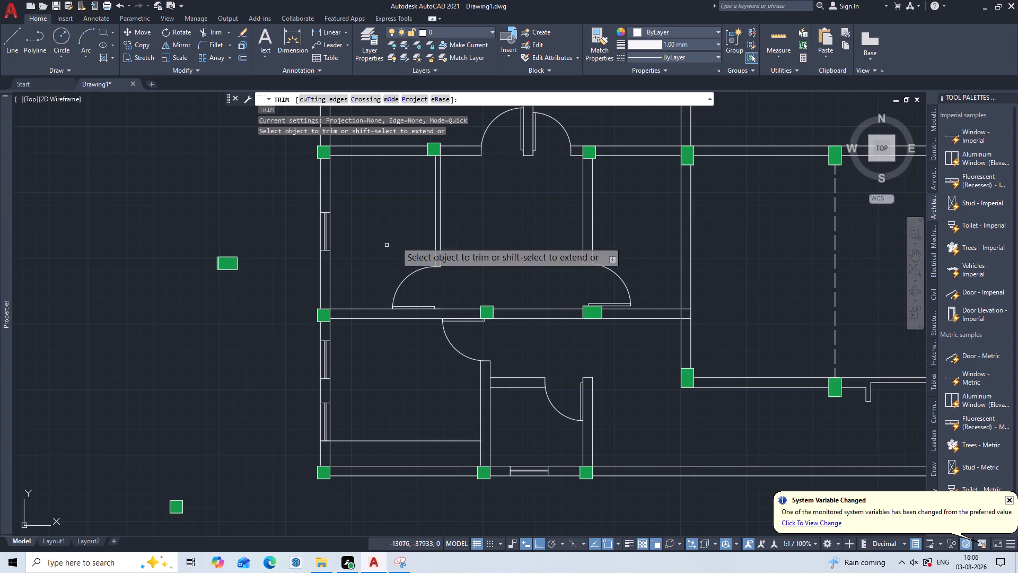
left_click(543, 296)
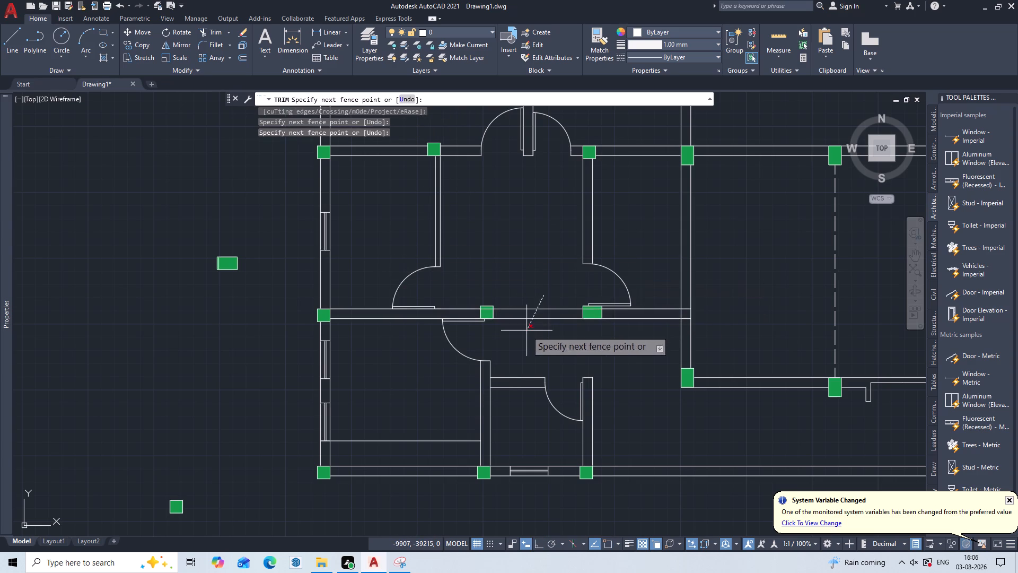
left_click(526, 331)
key("Escape")
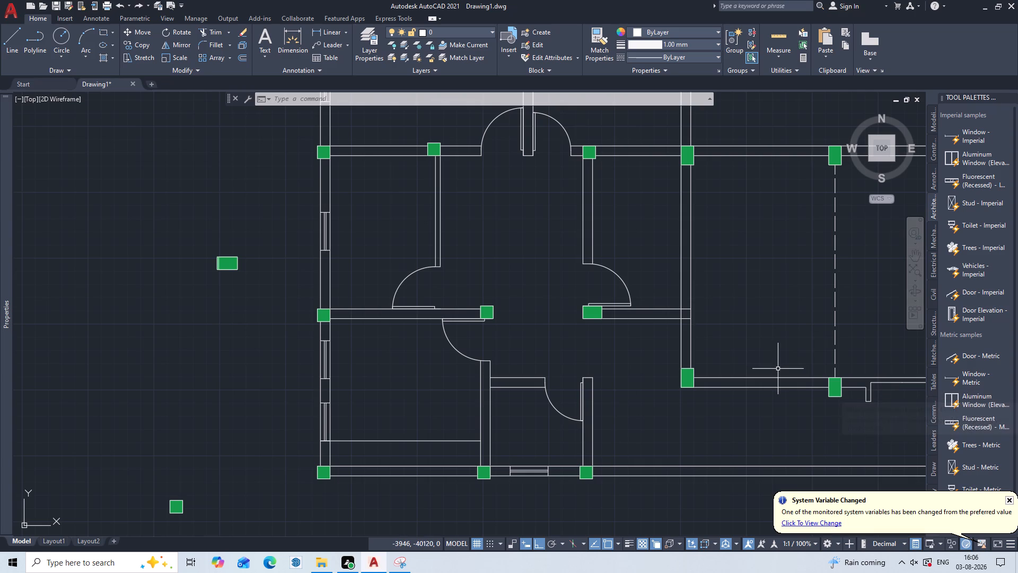
Open DesignCenter and display the Blocks of the sample drawing House Designer.dwg.
scroll(914, 281, "down", 2)
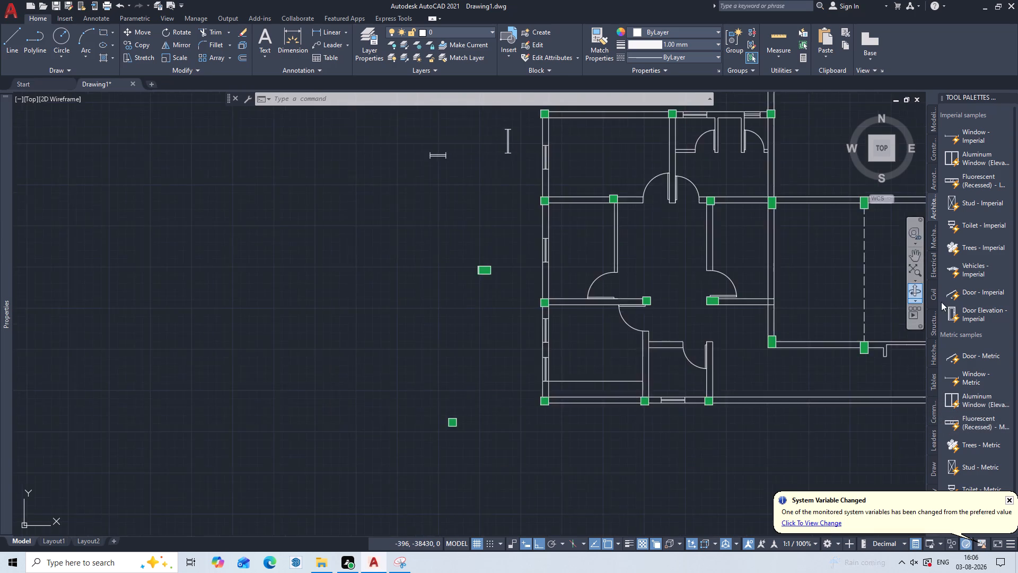
scroll(970, 299, "down", 6)
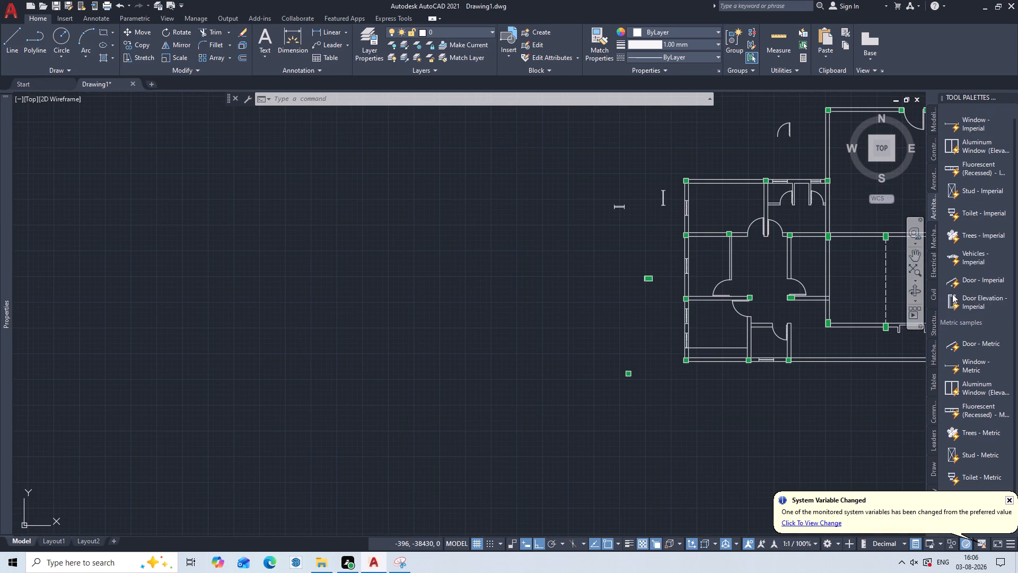
scroll(834, 276, "up", 2)
middle_click_drag(834, 276, 627, 234)
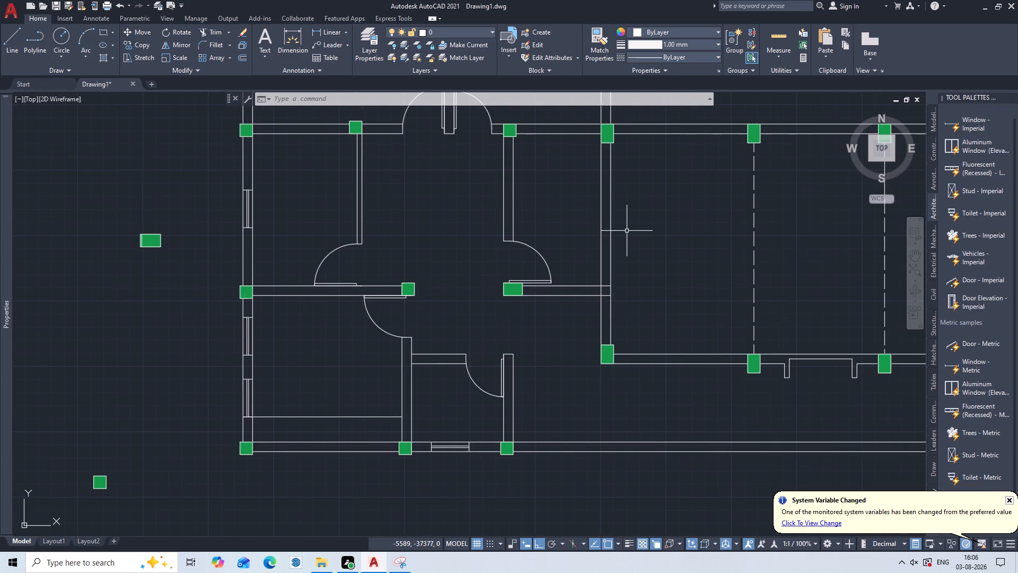
key("ctrl+2")
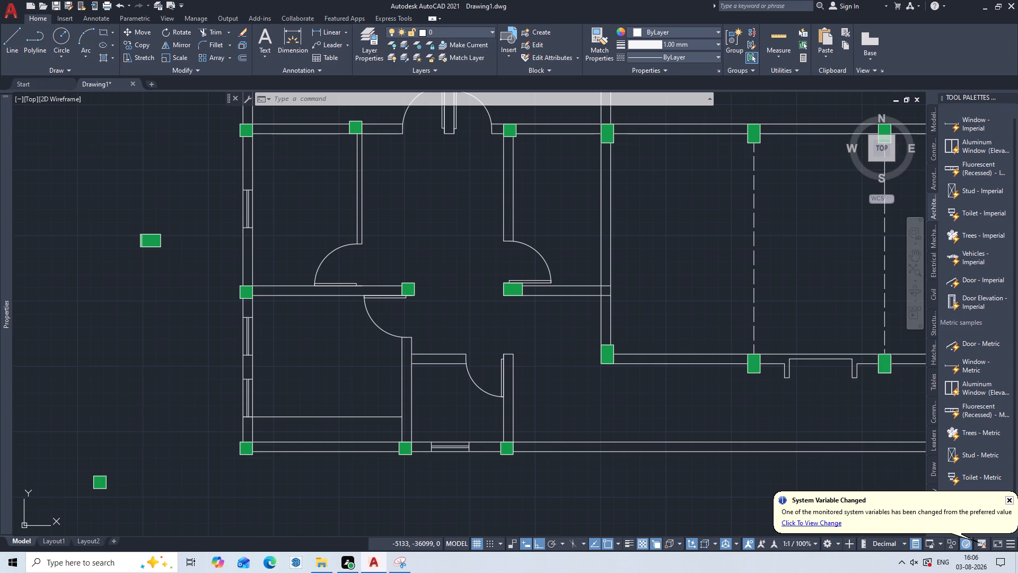
key("ctrl+2")
key("ctrl+2")
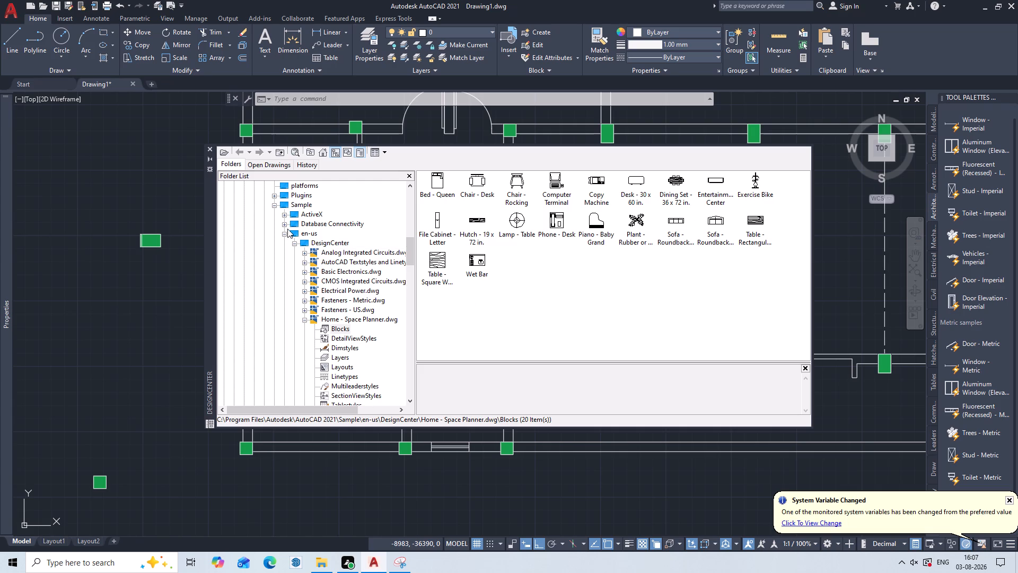
scroll(304, 210, "down", 3)
scroll(311, 310, "down", 1)
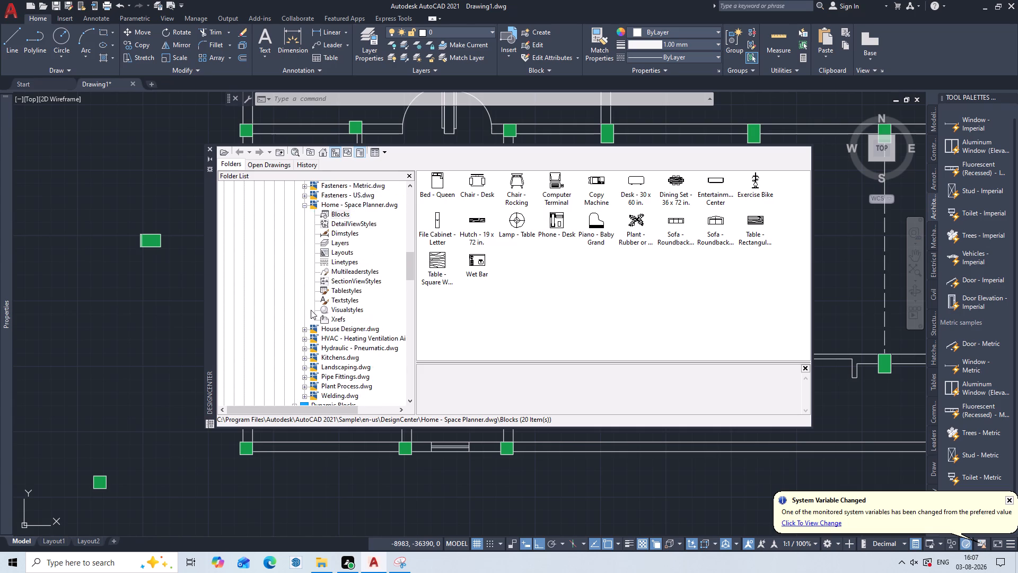
scroll(312, 318, "down", 1)
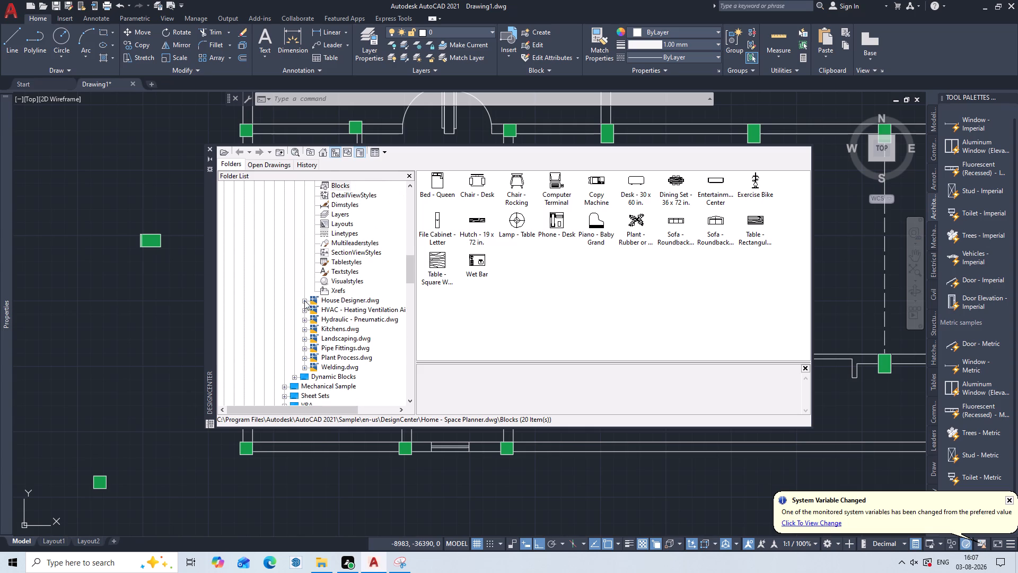
left_click(303, 301)
left_click(334, 289)
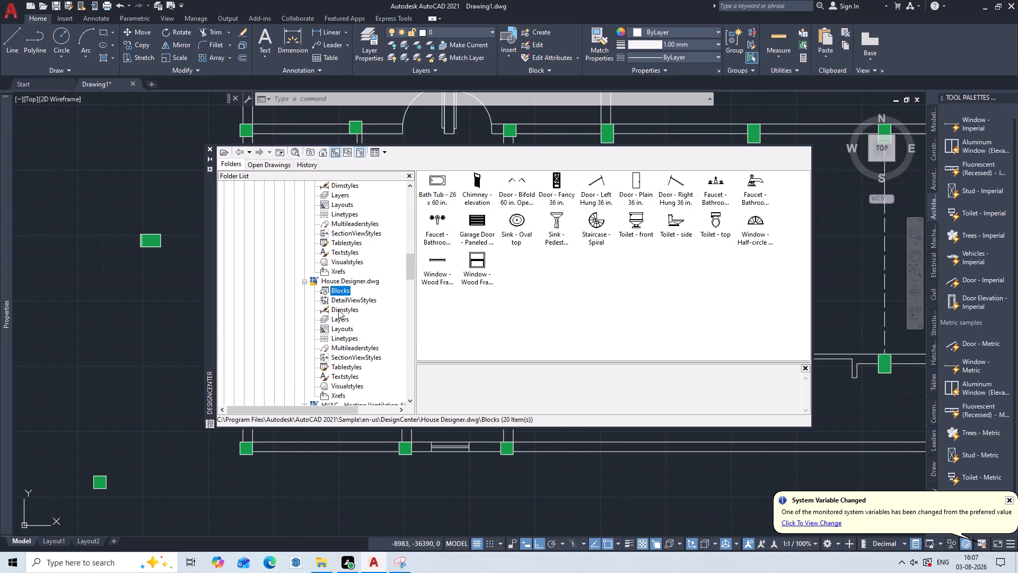
Look through the remaining sample drawings and folders in the DesignCenter tree for usable blocks, and close DesignCenter.
scroll(347, 306, "down", 2)
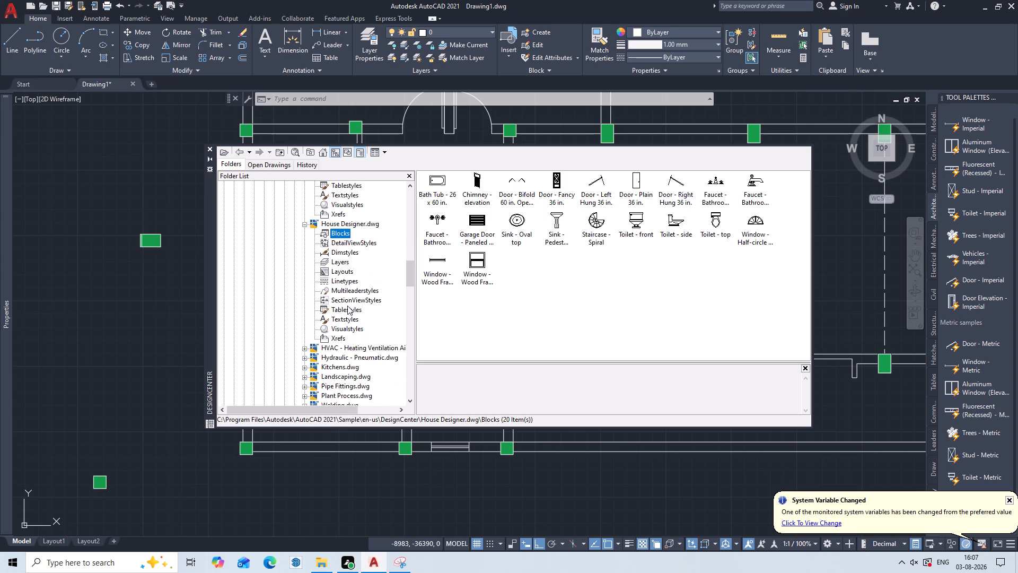
scroll(347, 306, "down", 2)
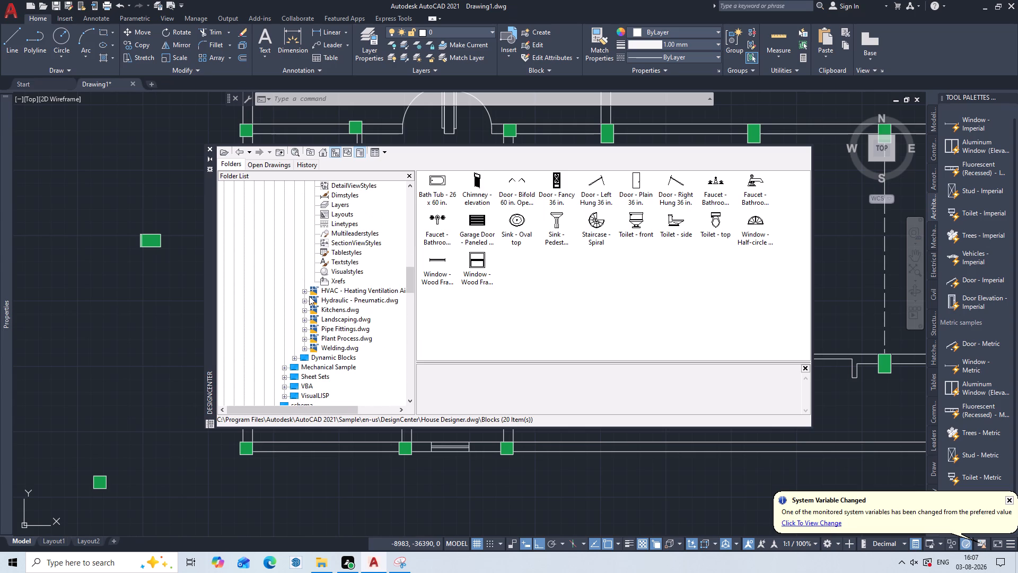
scroll(313, 318, "down", 1)
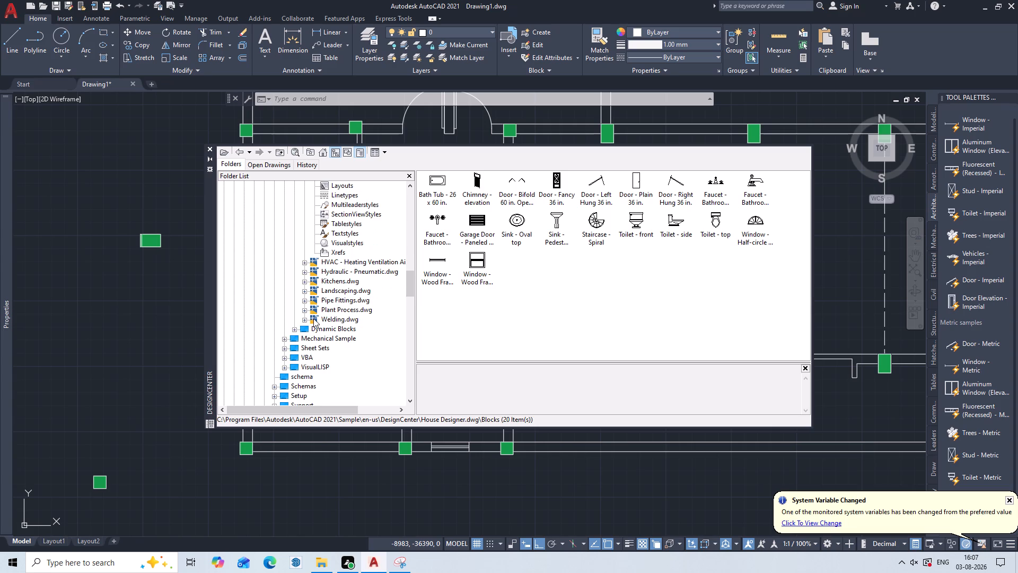
scroll(313, 318, "down", 1)
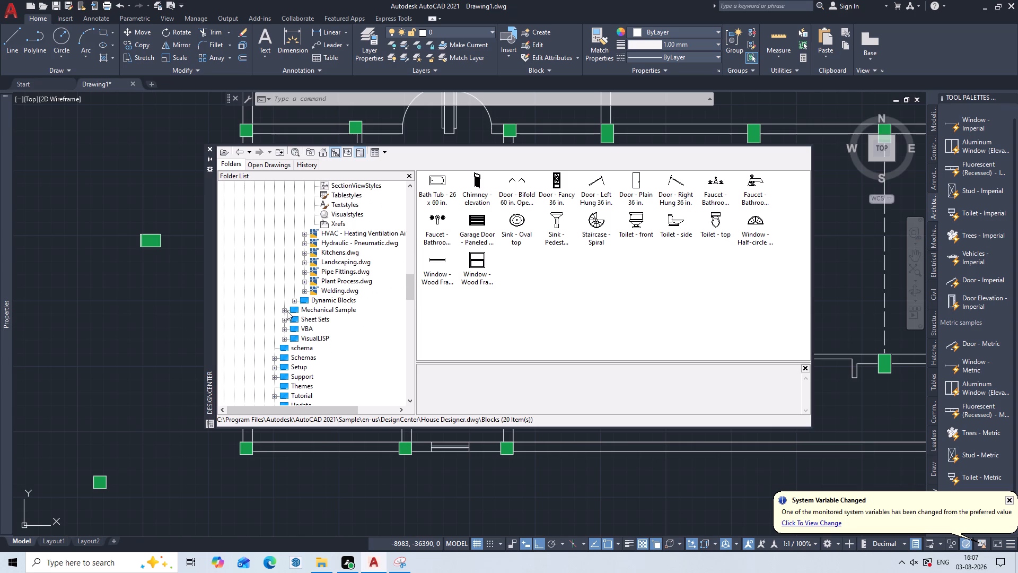
left_click(283, 310)
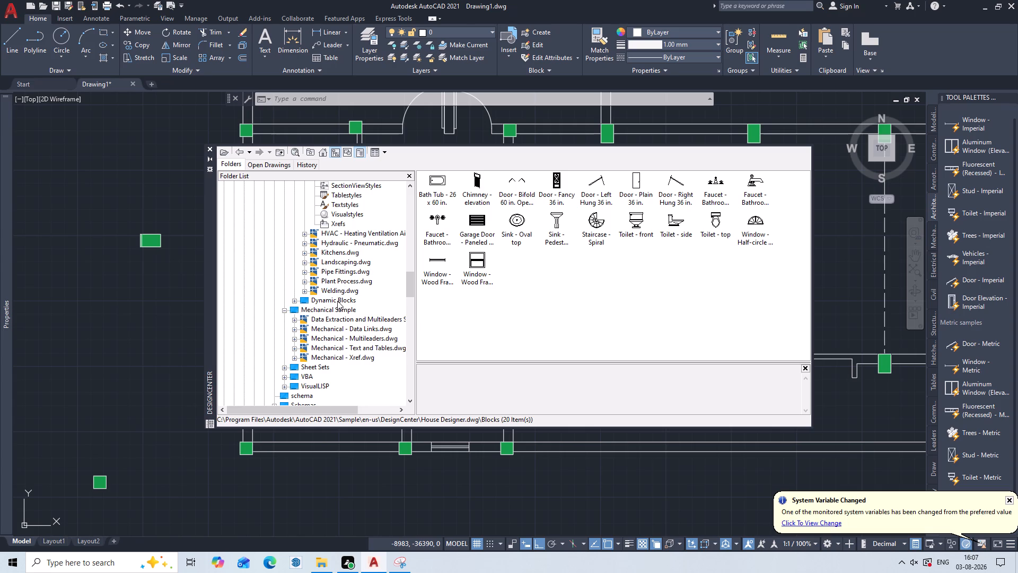
left_click(301, 292)
scroll(318, 283, "down", 4)
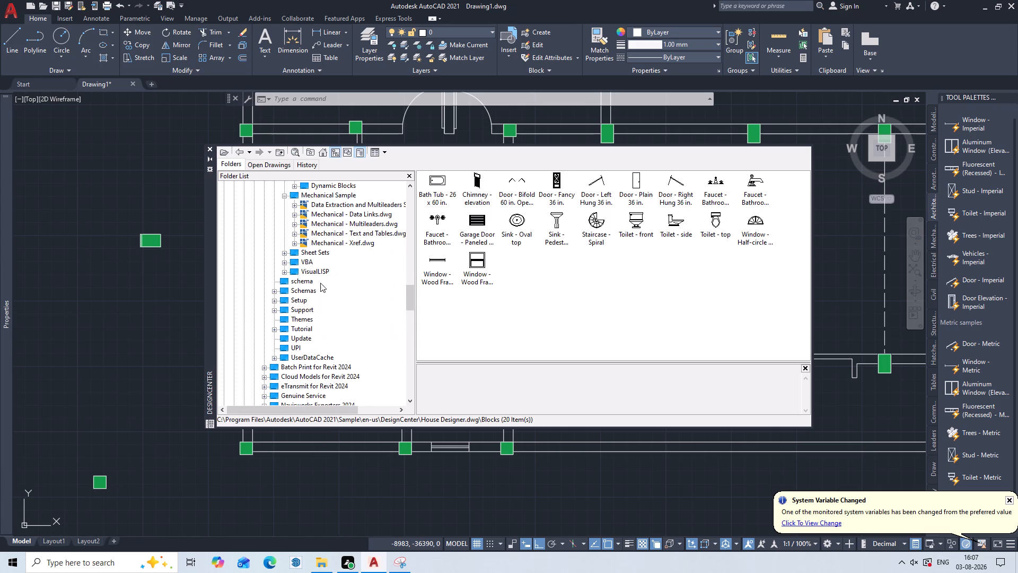
key("Escape")
key("Escape")
key("ctrl+2")
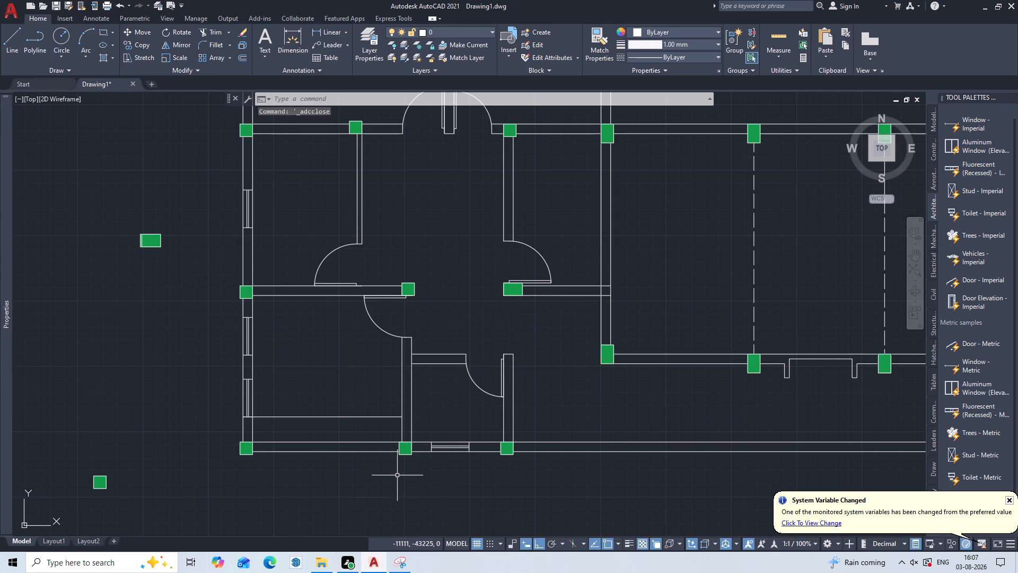
Draw two vertical lines, each 600 long, across the narrow strip along the bottom wall of the lower-left room.
scroll(524, 337, "down", 2)
middle_click_drag(520, 338, 394, 336)
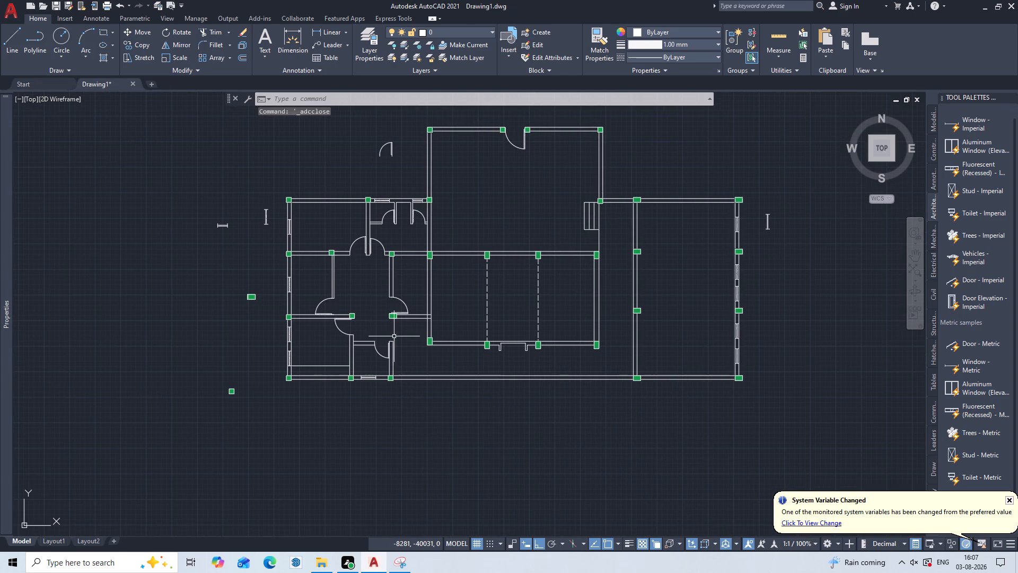
scroll(392, 328, "up", 1)
middle_click_drag(392, 328, 450, 406)
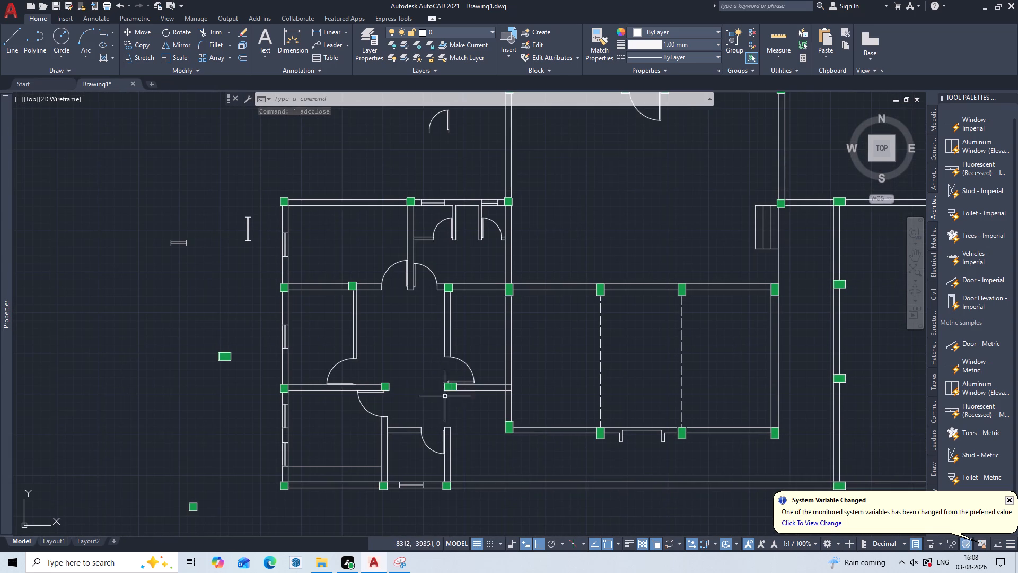
middle_click_drag(313, 450, 415, 388)
scroll(415, 388, "up", 2)
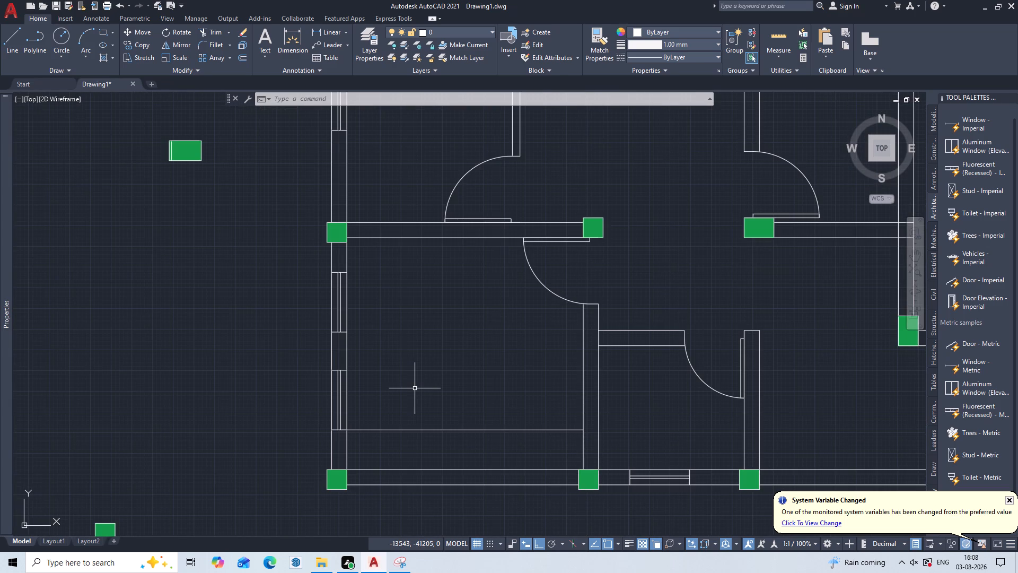
key("l")
key("Return")
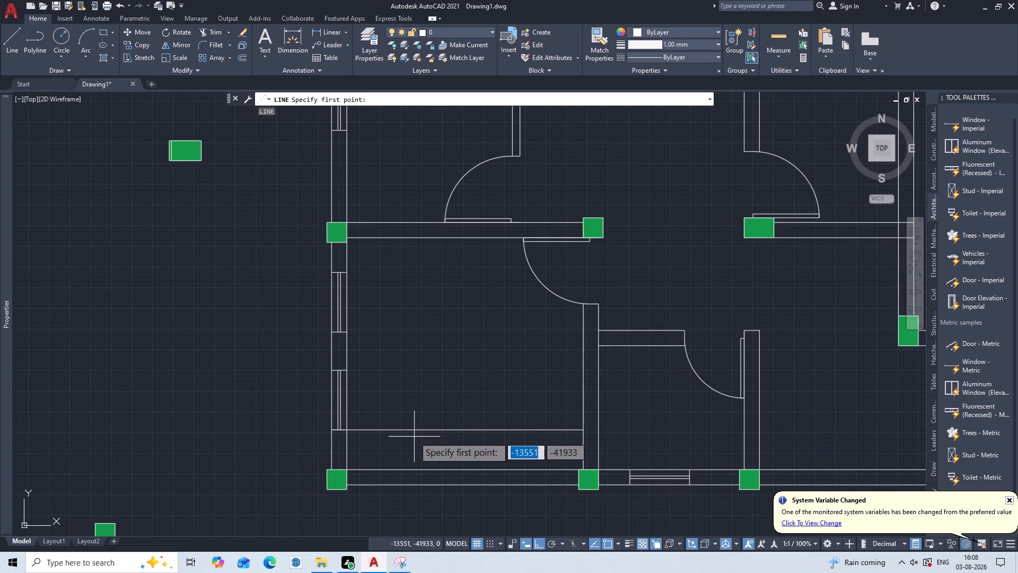
left_click(422, 432)
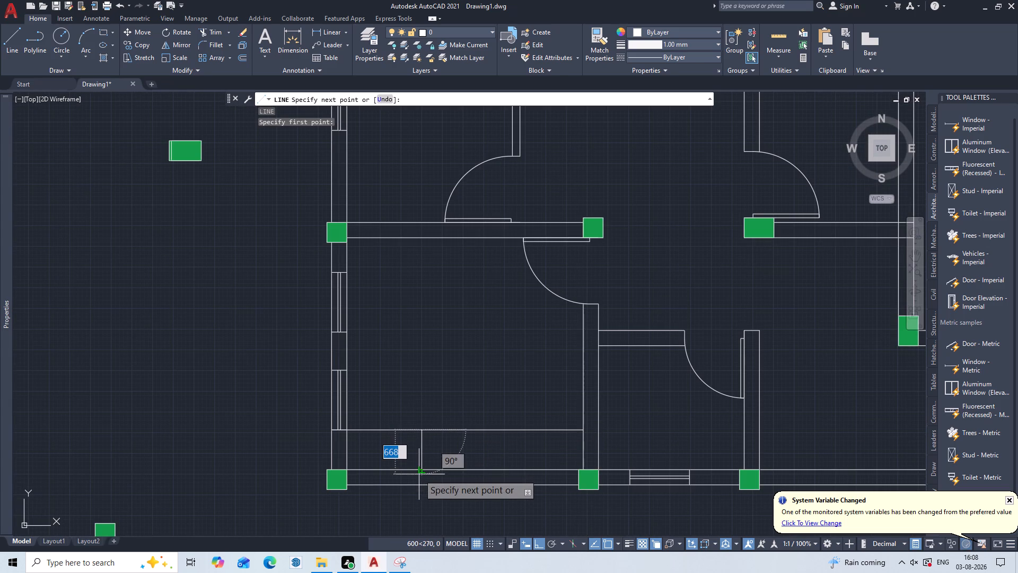
left_click(419, 474)
key("Escape")
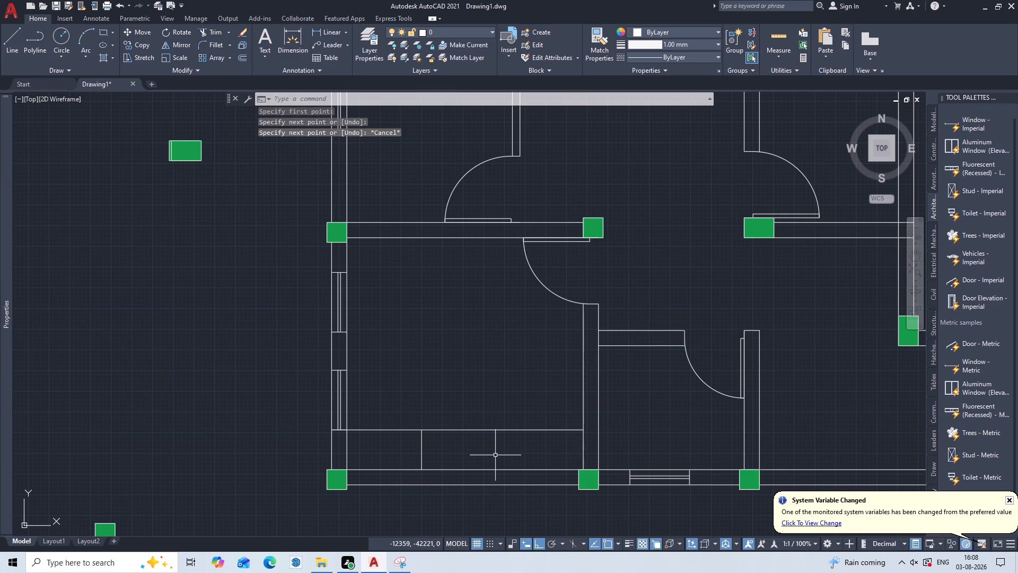
key("l")
key("Return")
left_click(505, 431)
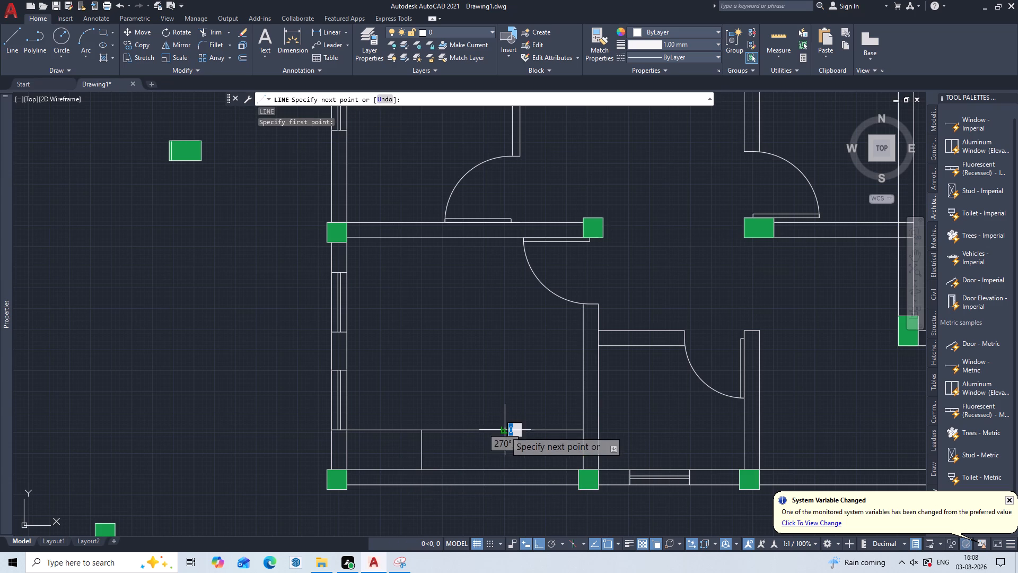
left_click(506, 466)
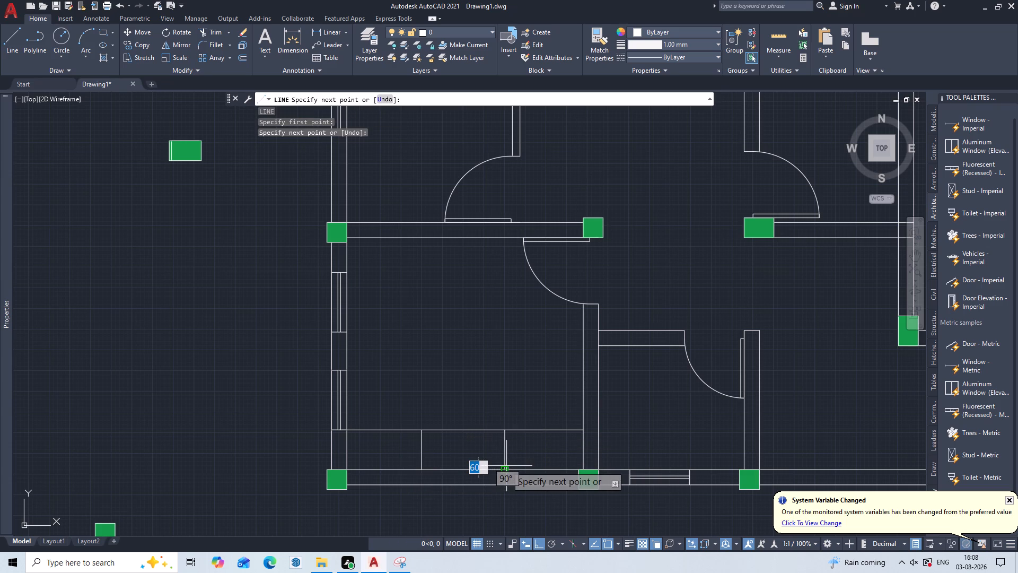
key("Escape")
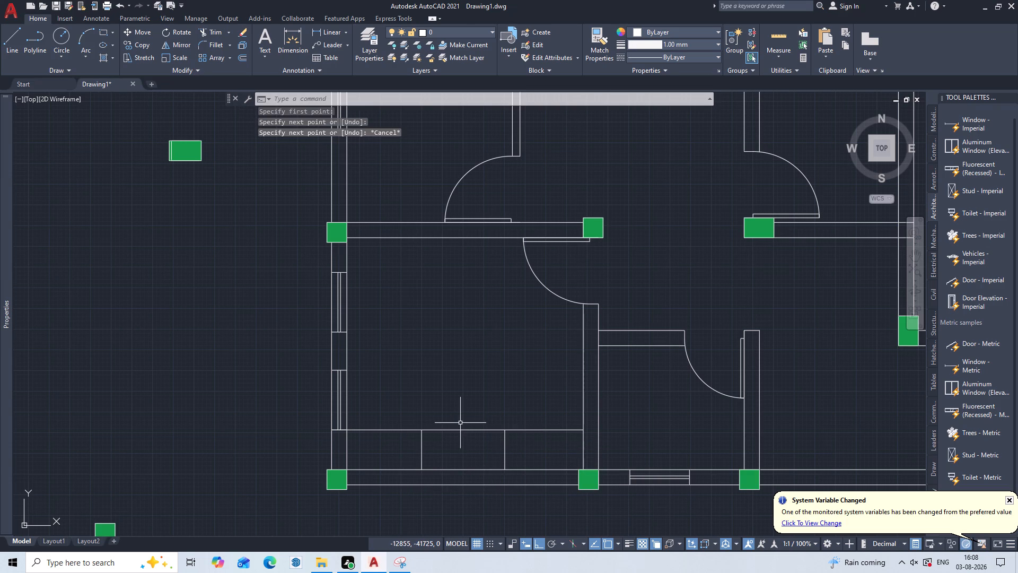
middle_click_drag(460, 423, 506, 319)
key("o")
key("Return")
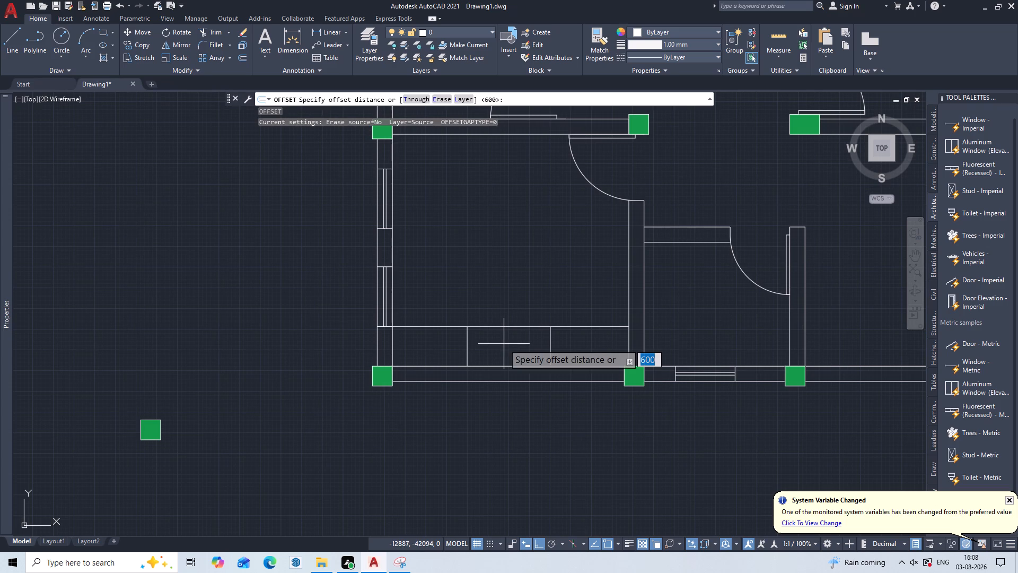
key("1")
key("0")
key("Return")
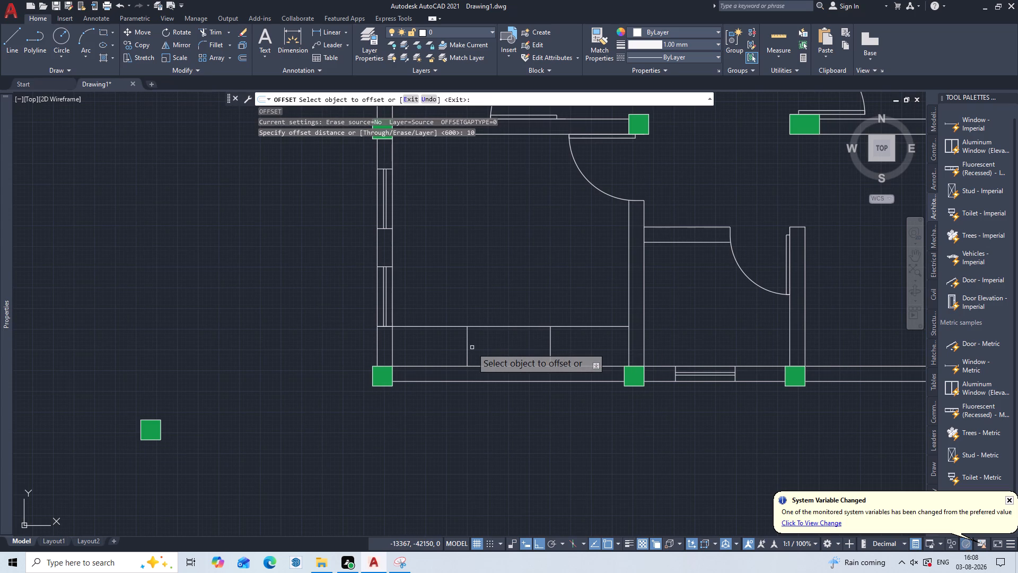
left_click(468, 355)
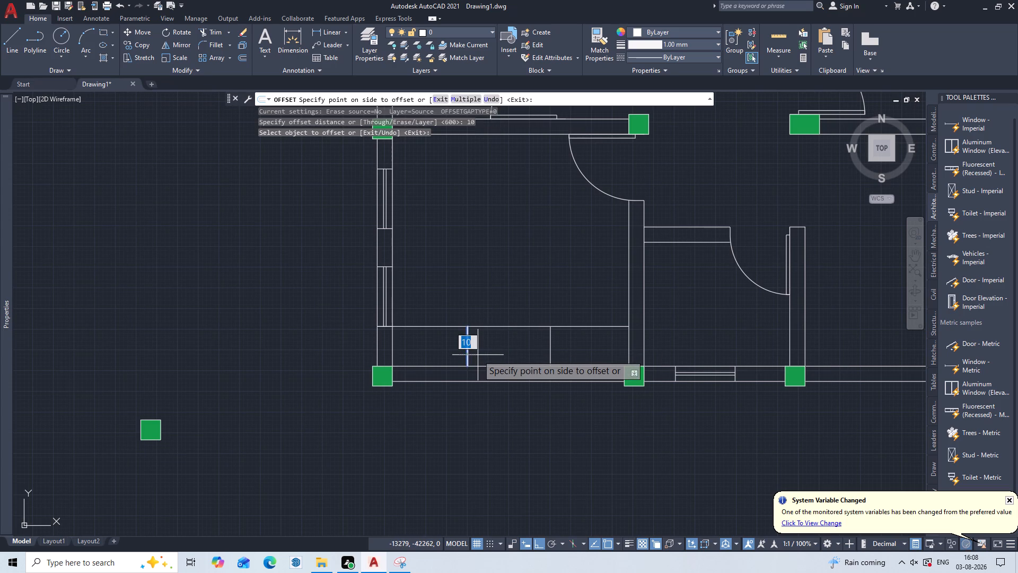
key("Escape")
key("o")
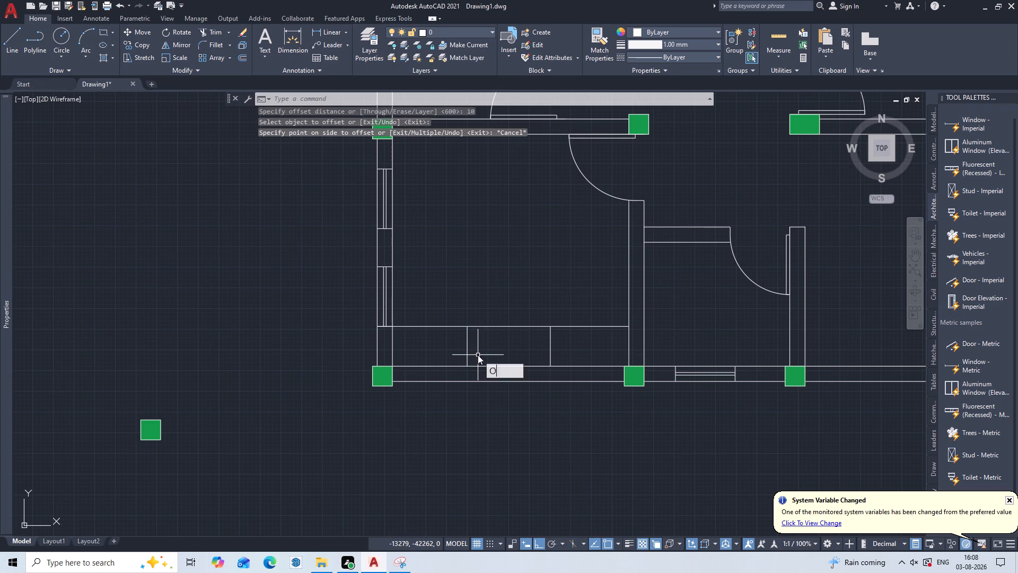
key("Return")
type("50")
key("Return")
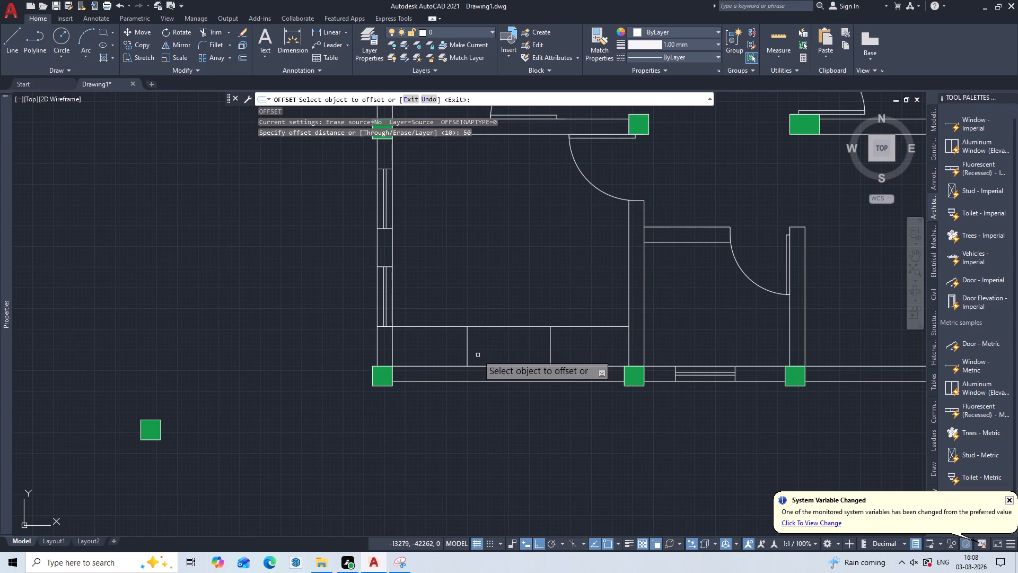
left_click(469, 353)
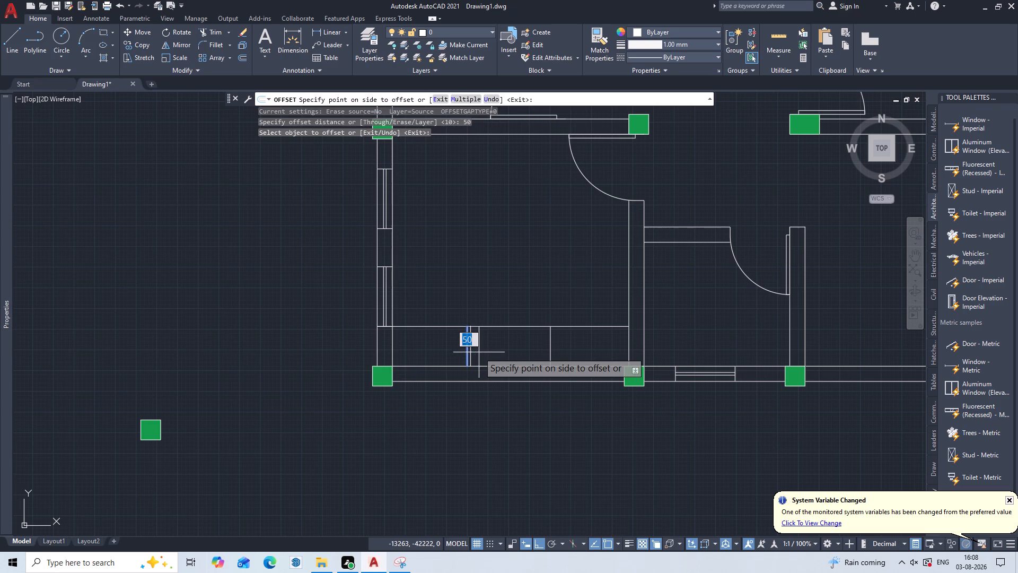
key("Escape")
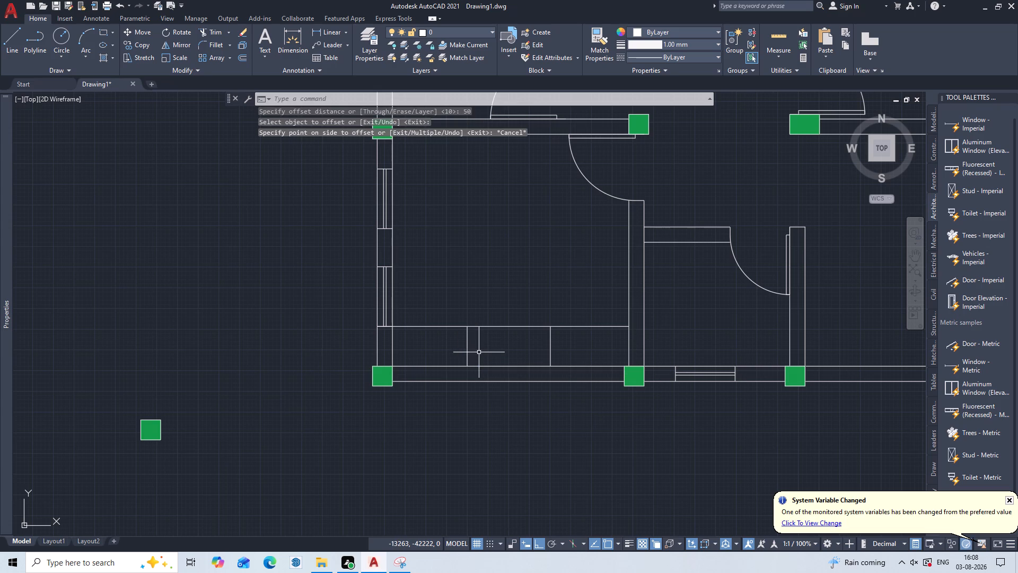
Offset both vertical lines in the lower-left room's strip by 100, each toward the other.
key("o")
key("Return")
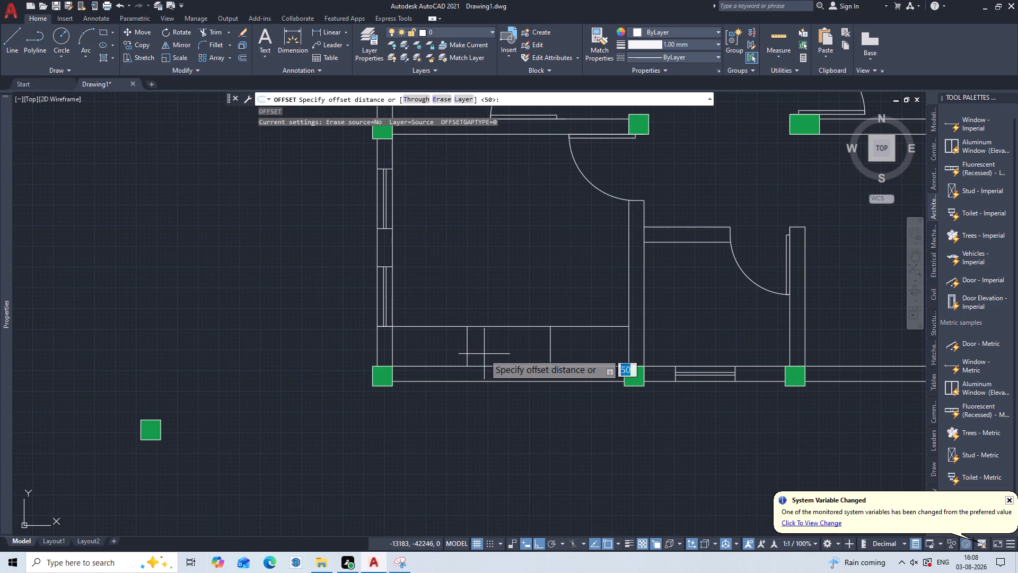
type("100")
key("Return")
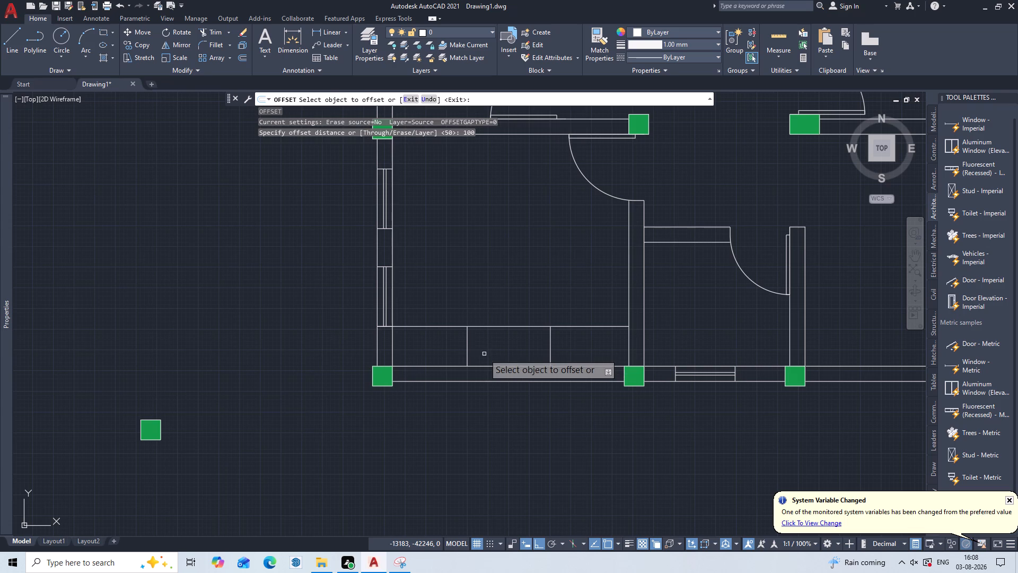
left_click(468, 360)
left_click(493, 353)
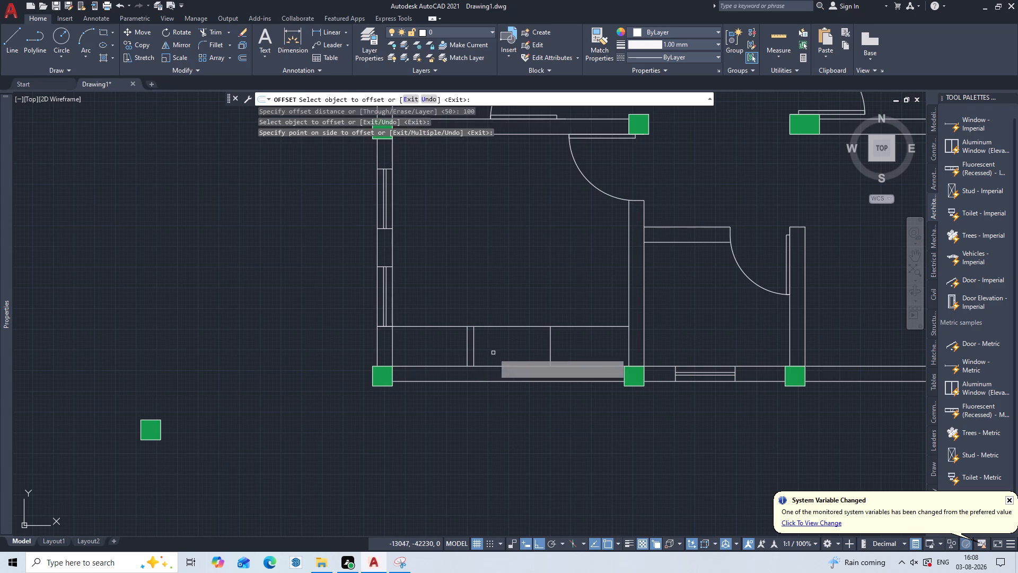
left_click(555, 343)
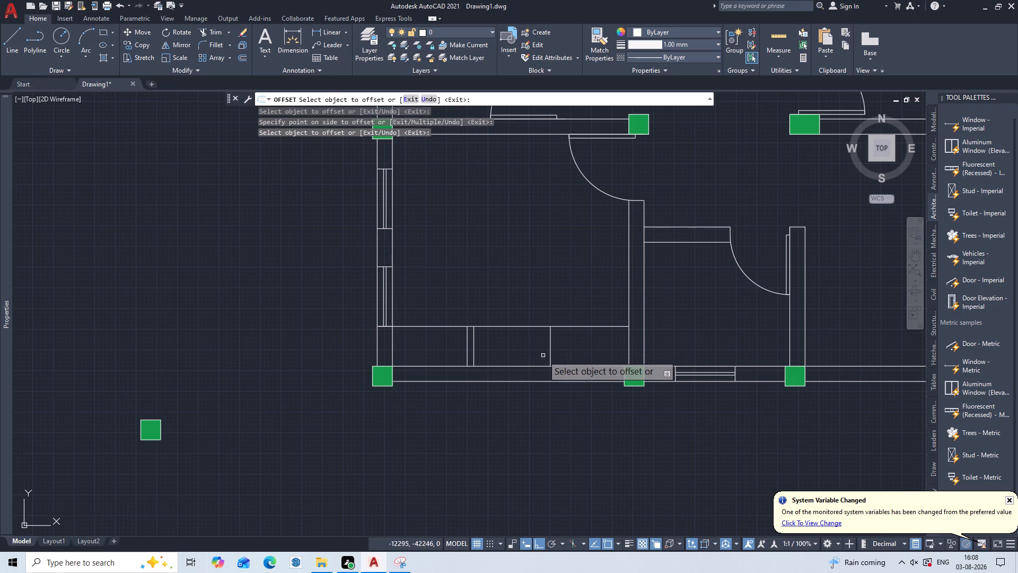
left_click(550, 355)
left_click(530, 361)
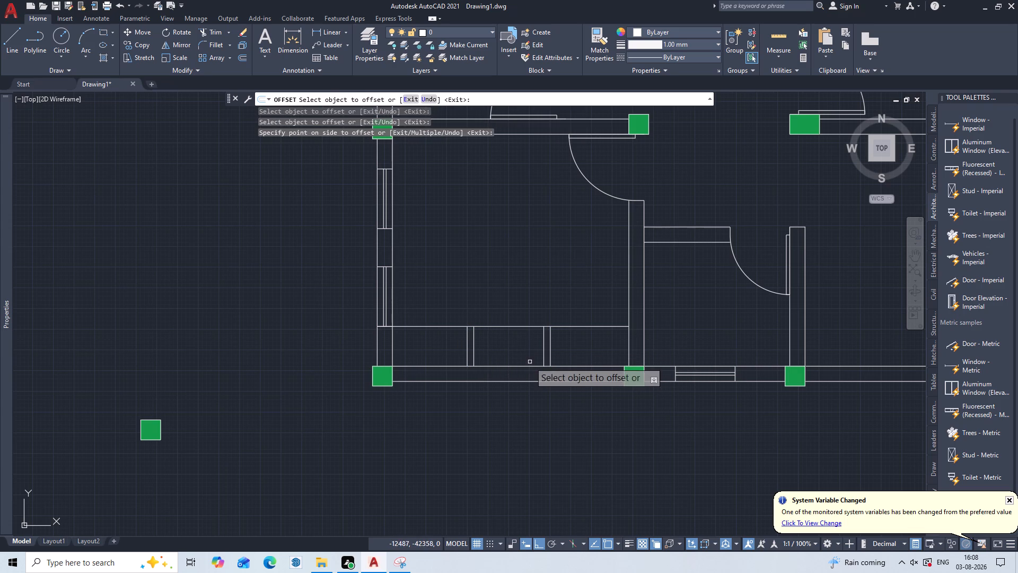
key("Escape")
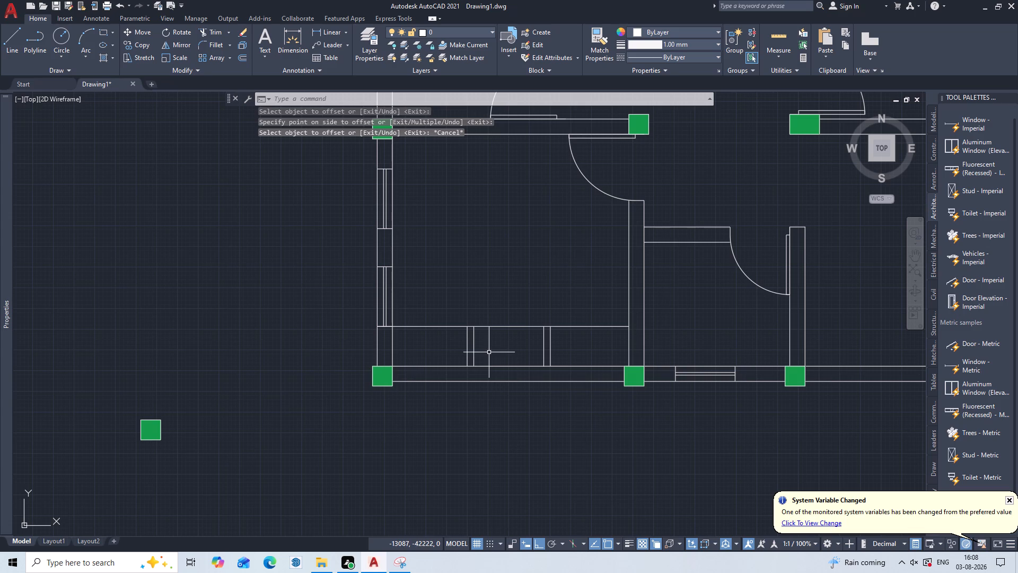
Change the linetype of the four short vertical lines in the lower-left room's strip to ACAD_ISO02W100.
left_click(487, 351)
left_click(446, 359)
left_click(563, 343)
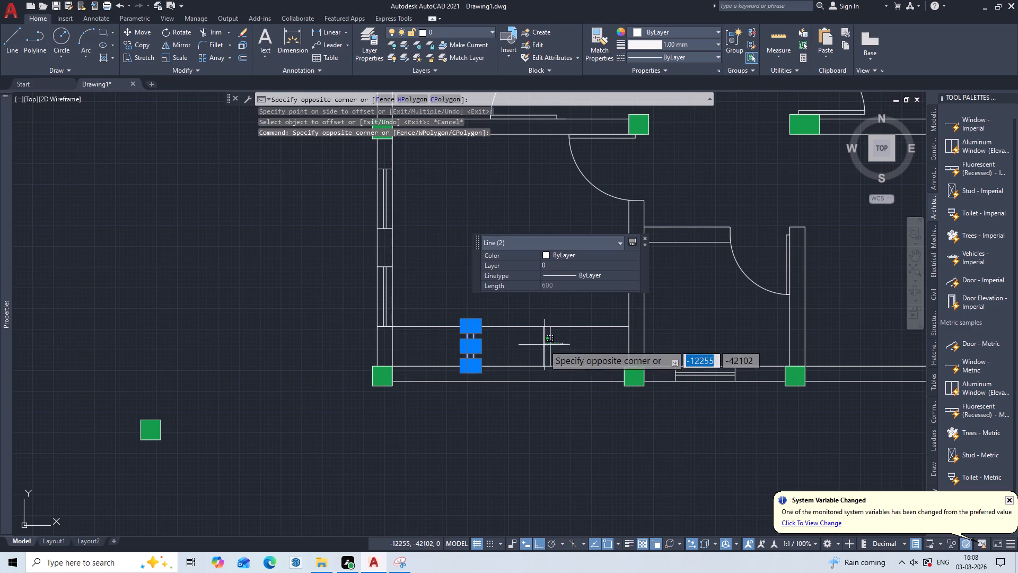
left_click(536, 351)
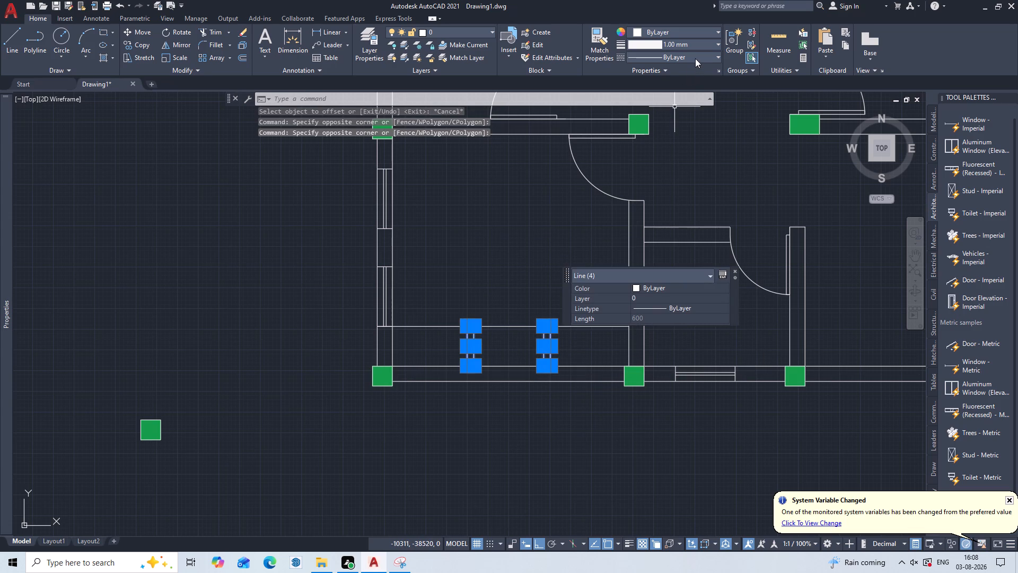
left_click(695, 58)
left_click(686, 97)
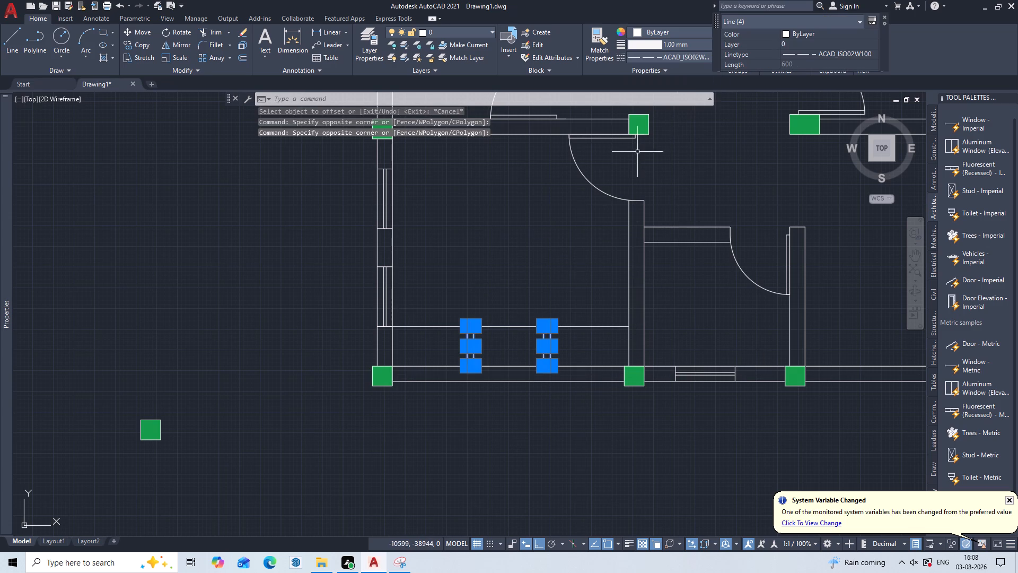
key("ctrl+1")
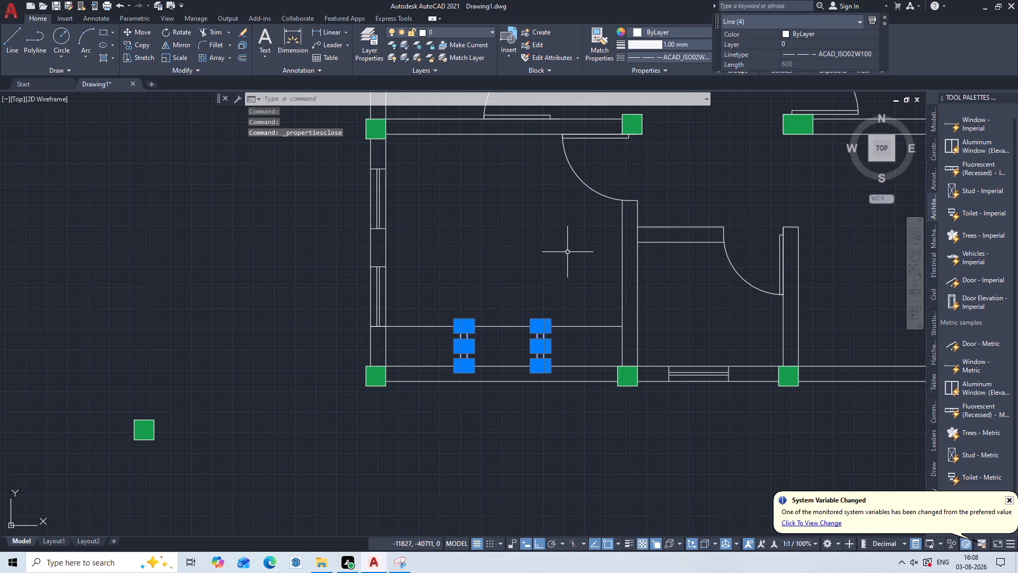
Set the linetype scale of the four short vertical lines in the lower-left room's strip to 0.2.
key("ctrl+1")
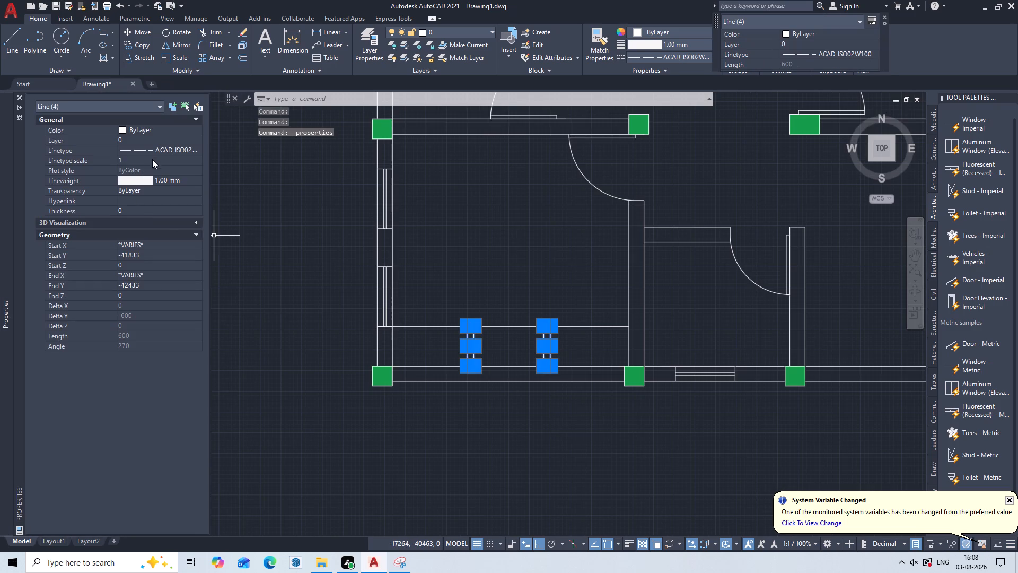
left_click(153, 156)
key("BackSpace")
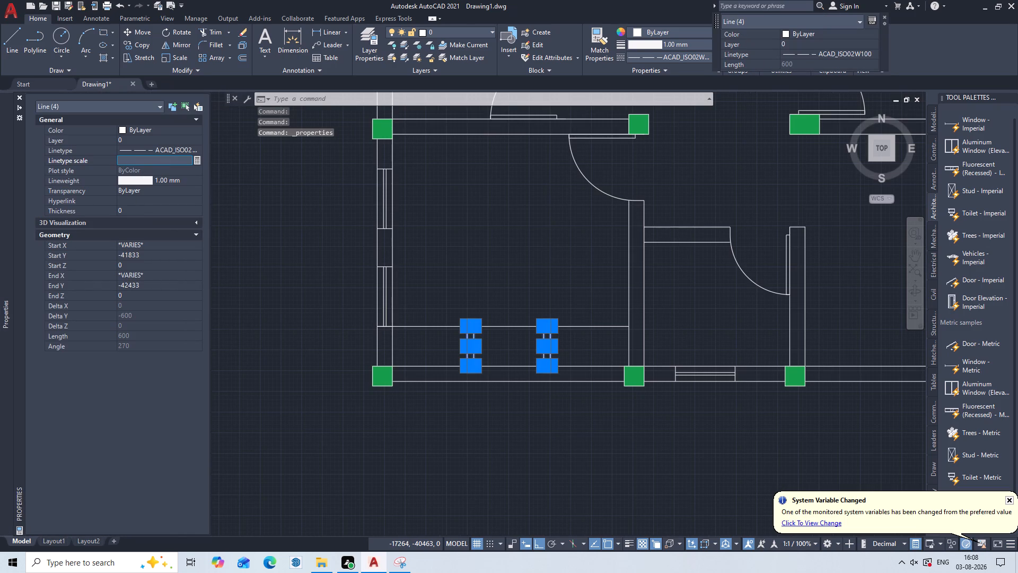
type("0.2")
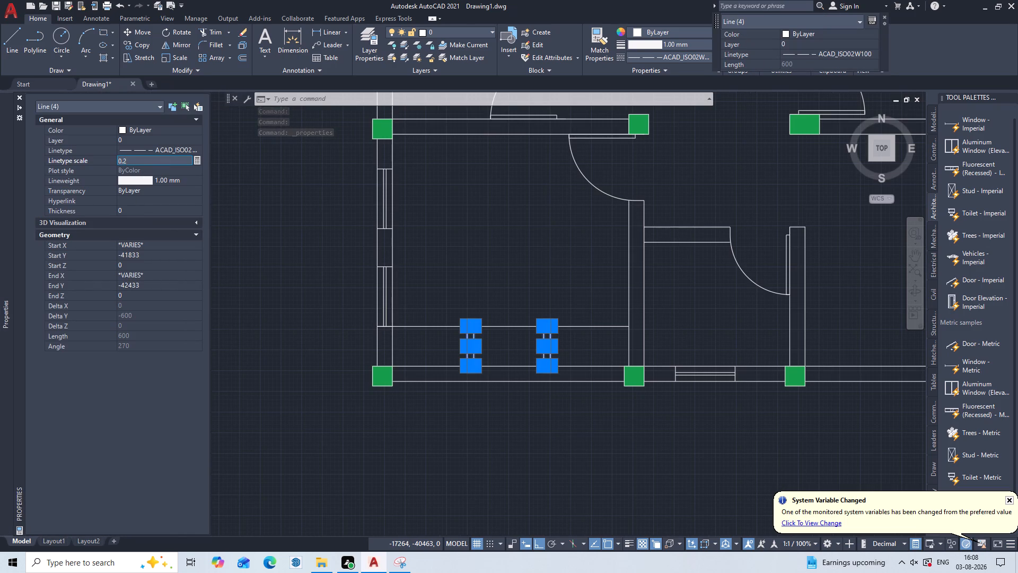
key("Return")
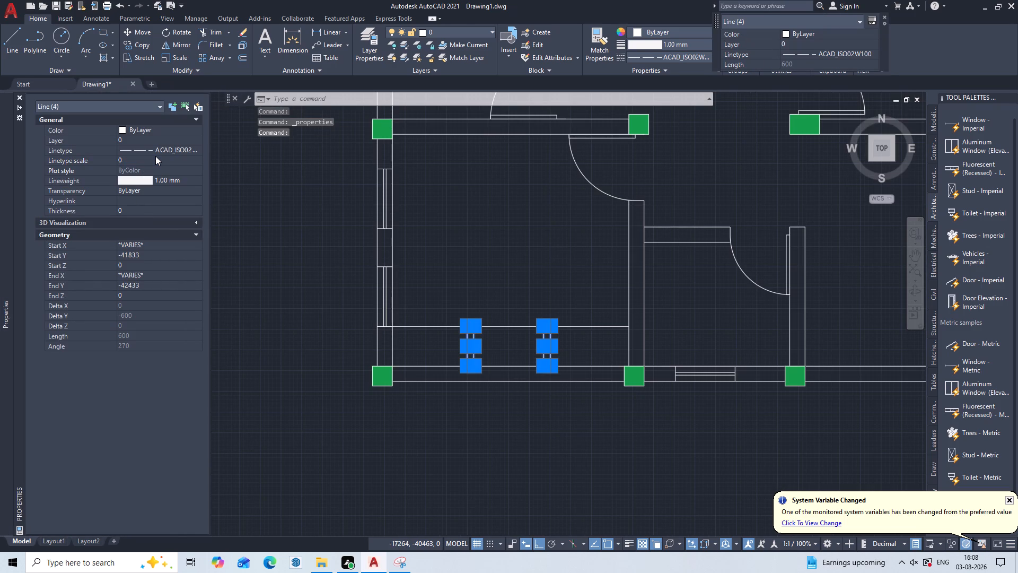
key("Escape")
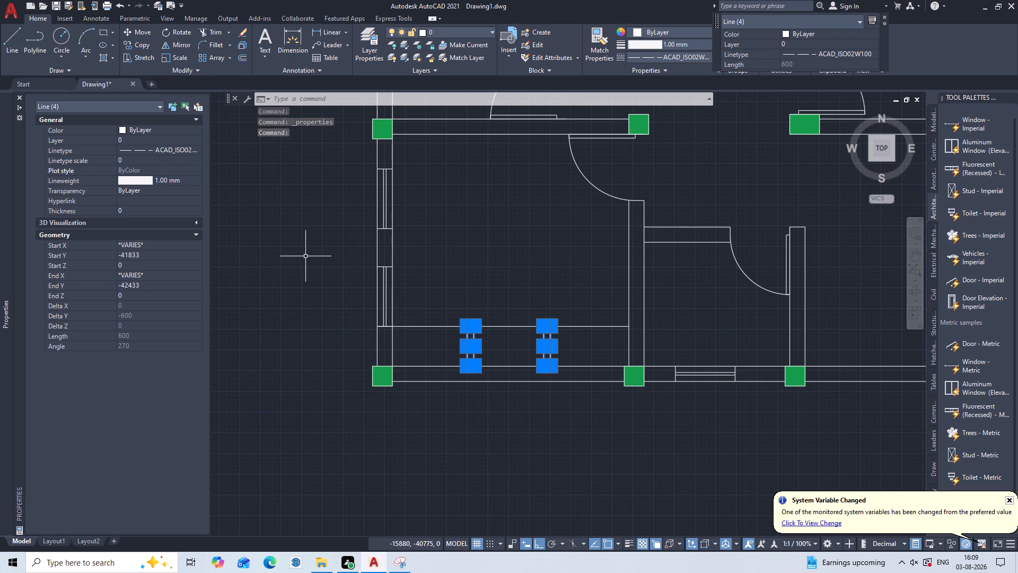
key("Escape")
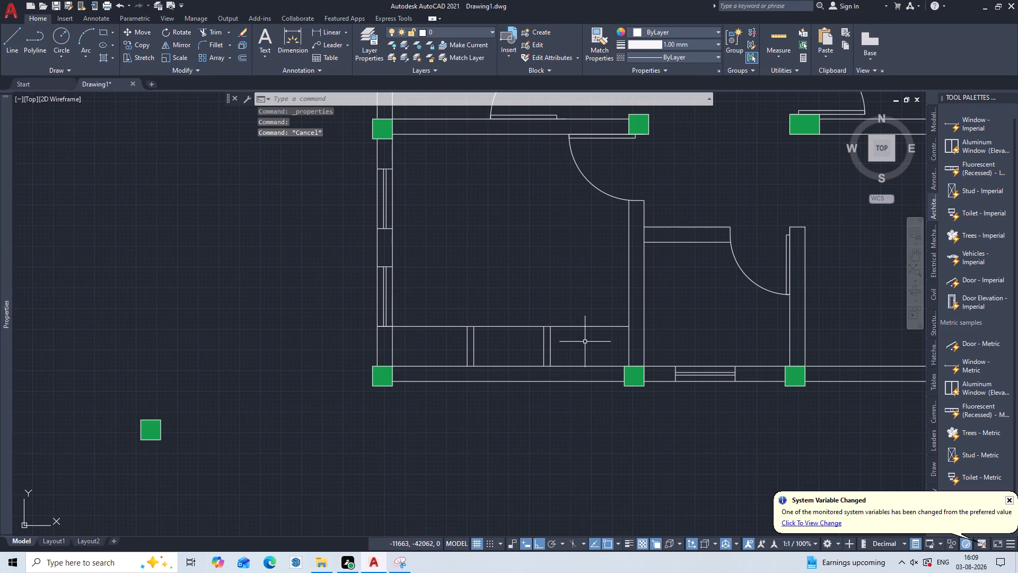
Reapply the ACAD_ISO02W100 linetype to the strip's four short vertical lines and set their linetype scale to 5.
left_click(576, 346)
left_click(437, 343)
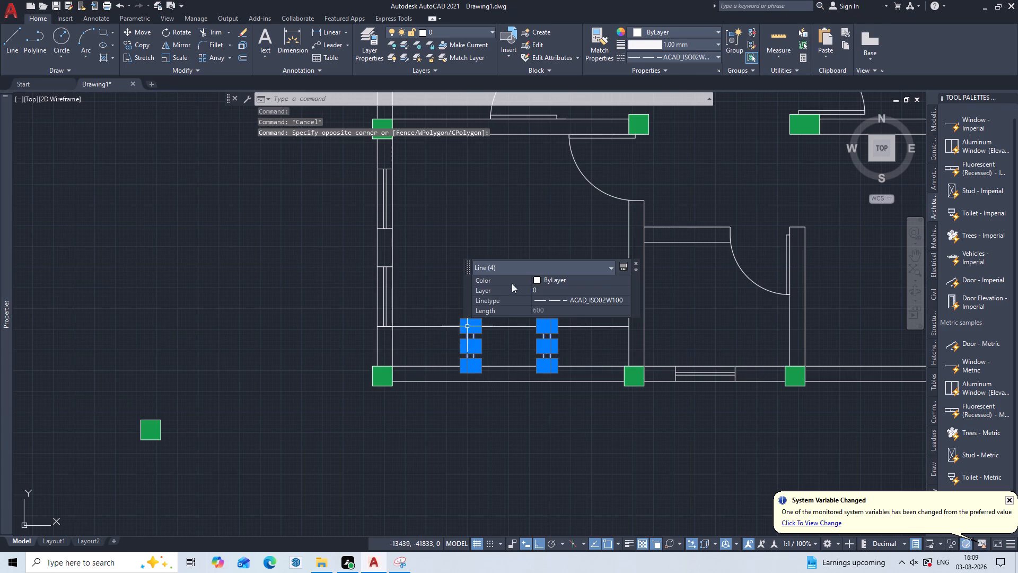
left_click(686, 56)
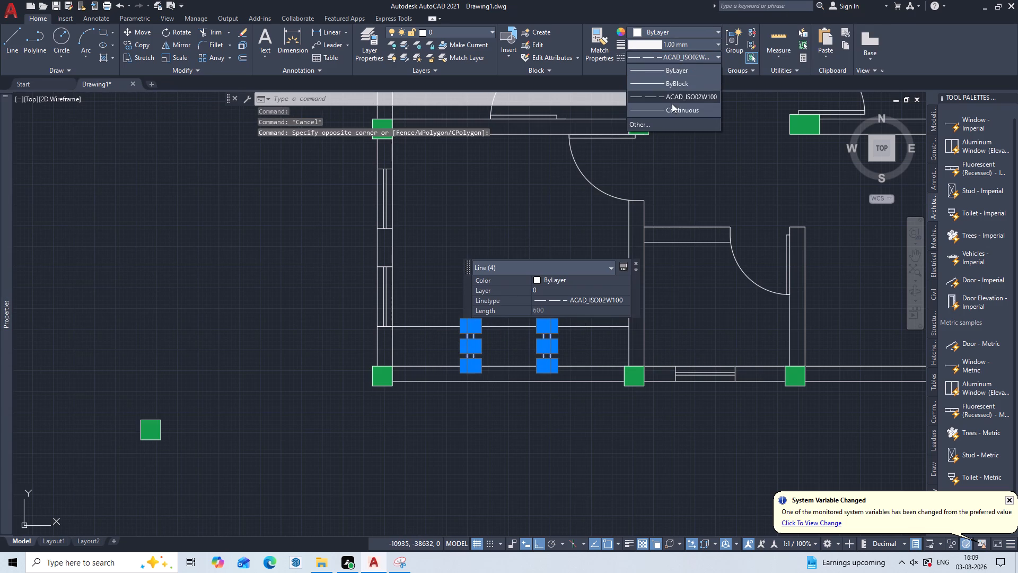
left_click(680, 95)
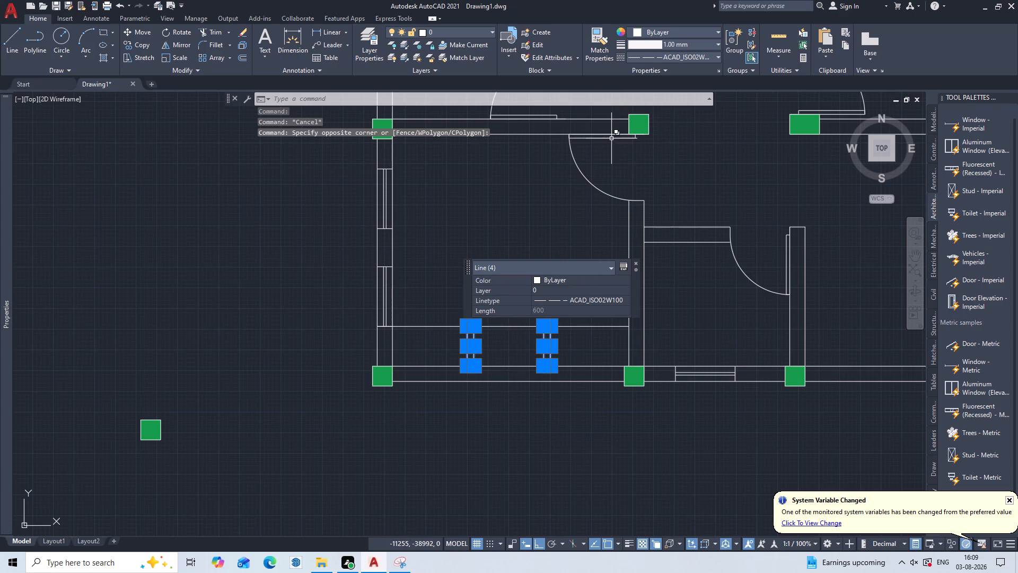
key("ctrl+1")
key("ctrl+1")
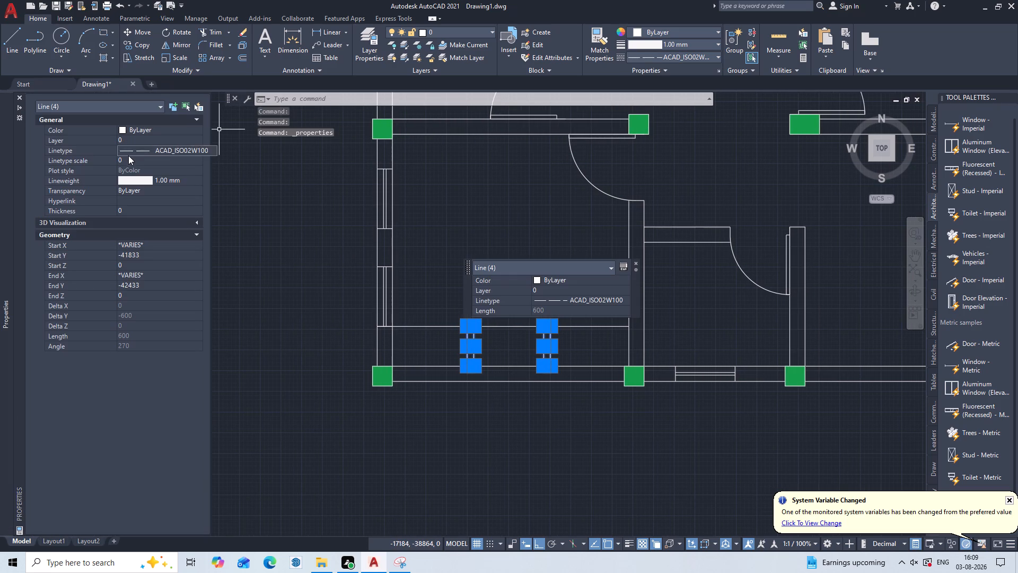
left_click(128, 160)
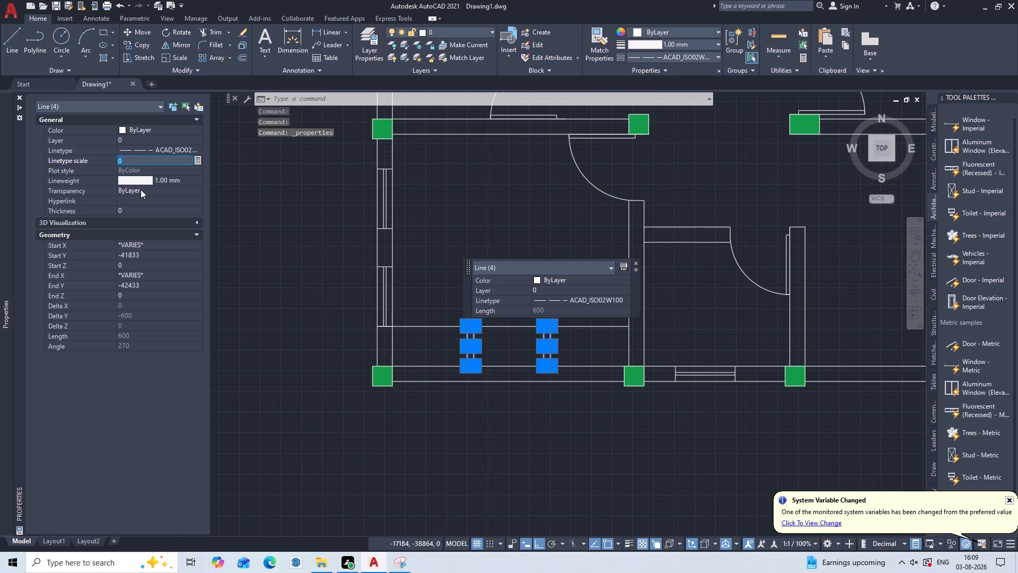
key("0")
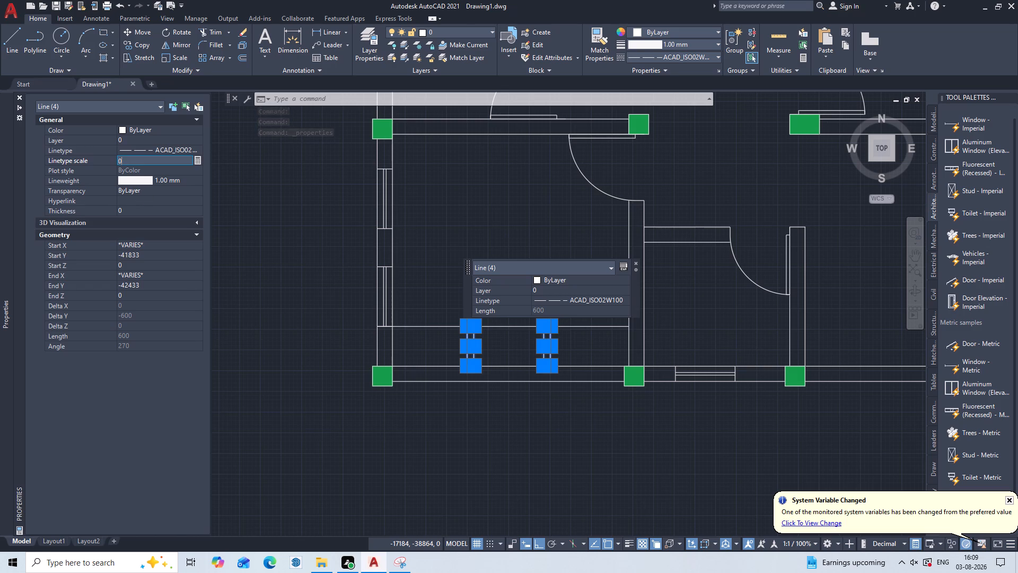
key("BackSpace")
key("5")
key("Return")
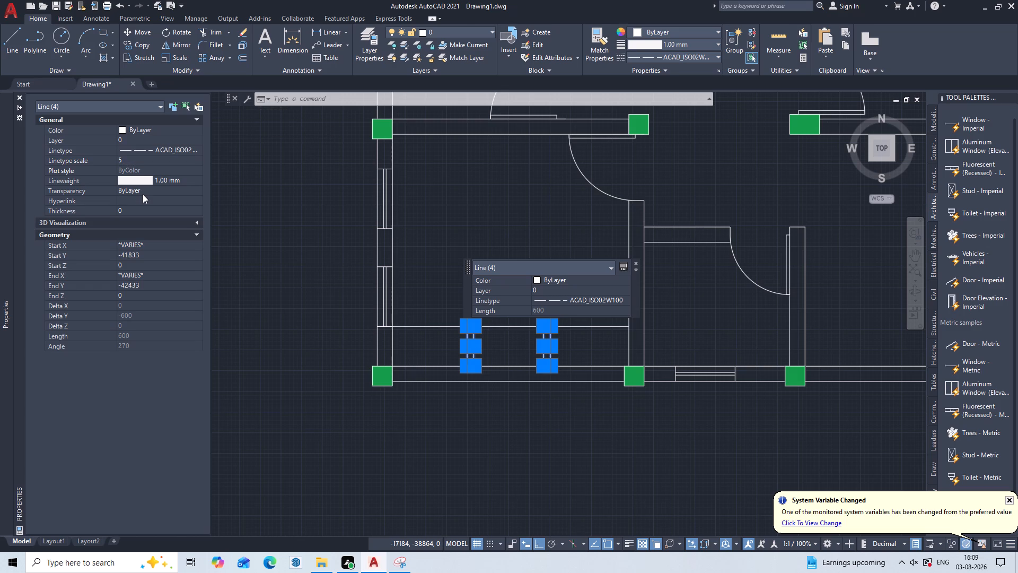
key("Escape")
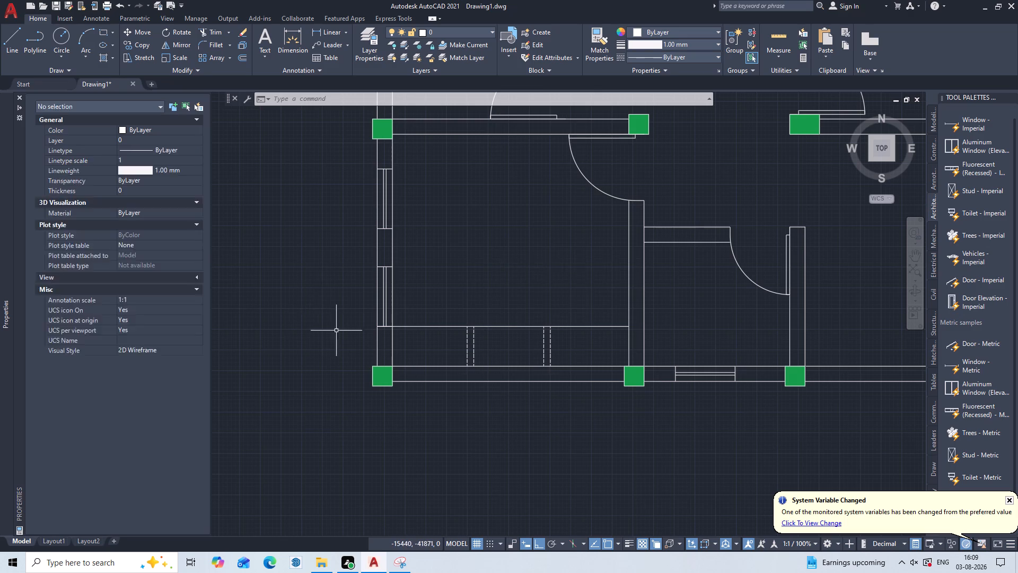
Set the linetype scale of the four short vertical lines in the lower-left room's strip to 10.
scroll(482, 319, "up", 1)
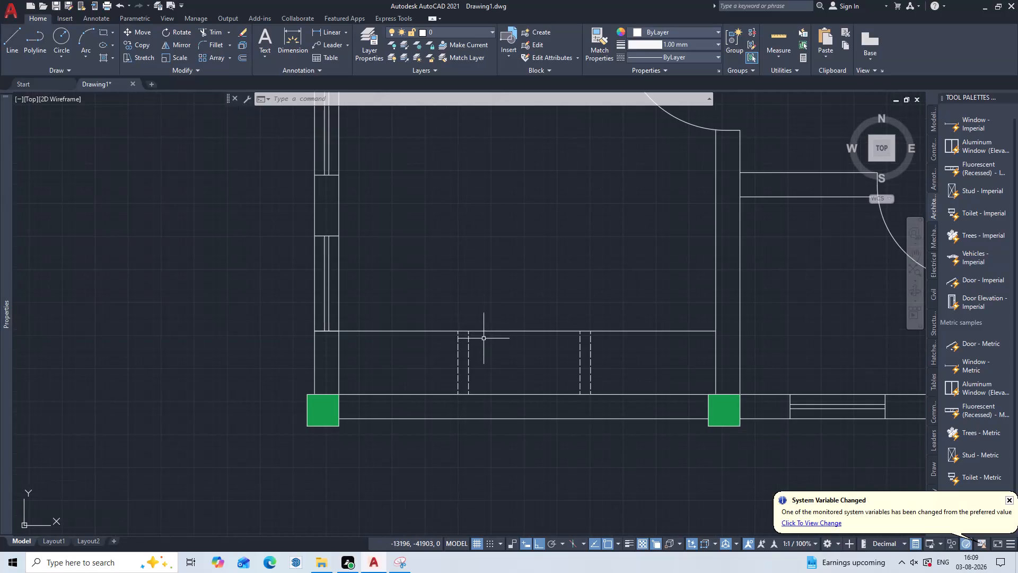
left_click_drag(613, 346, 602, 343)
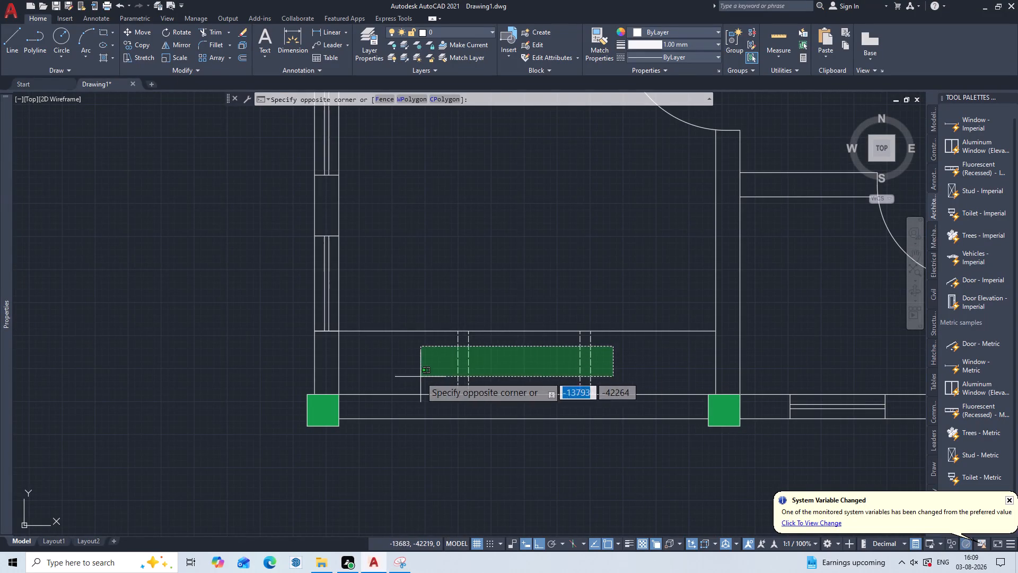
left_click(418, 377)
key("ctrl+1")
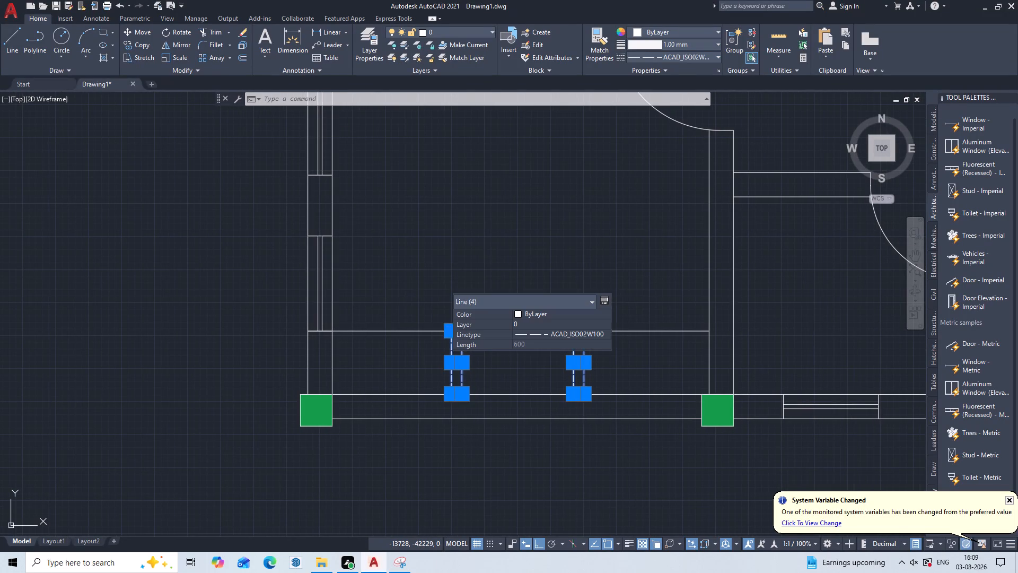
key("ctrl+1")
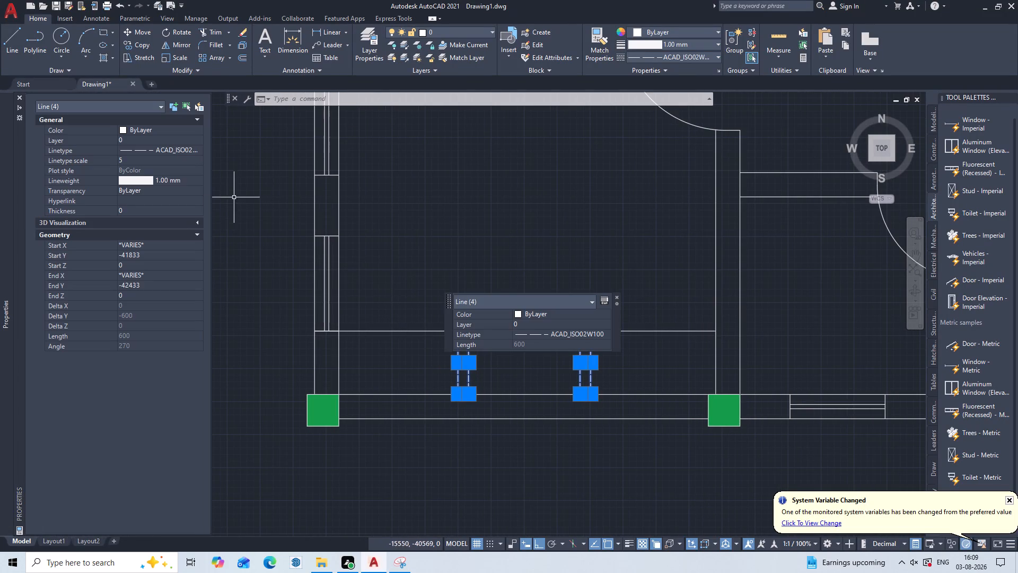
left_click(137, 152)
left_click(133, 158)
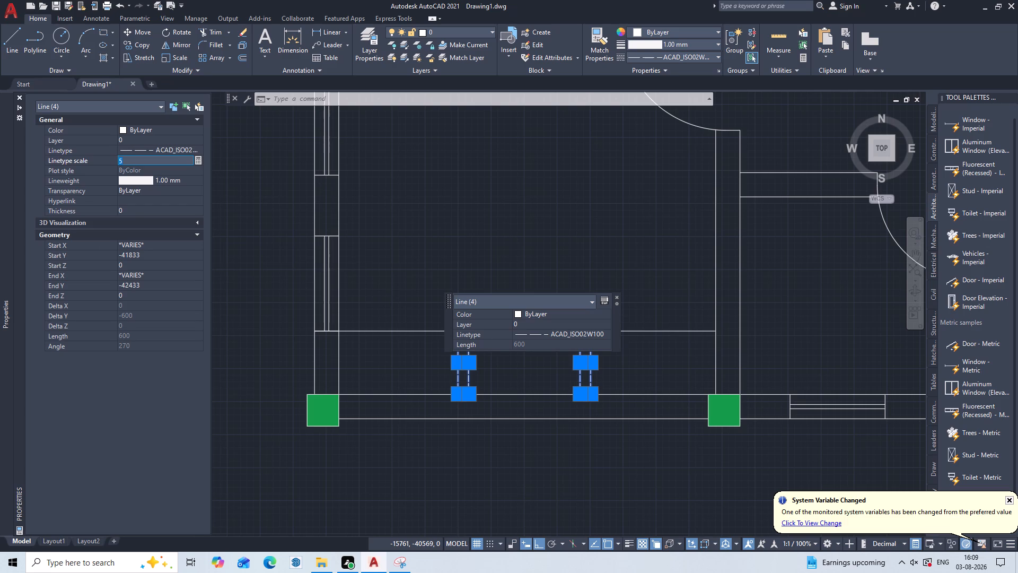
key("BackSpace")
type("10")
key("Return")
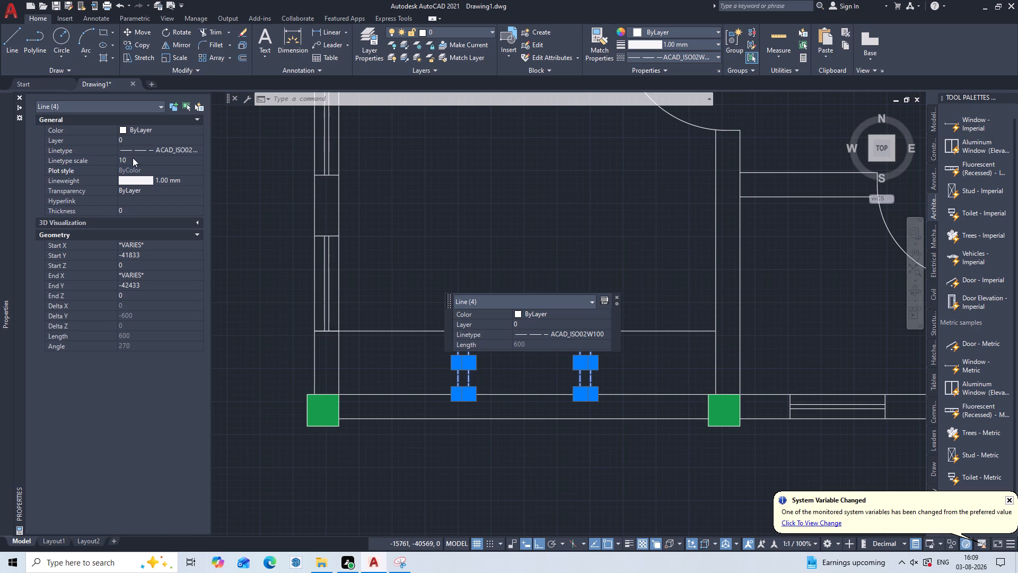
key("Escape")
key("Escape")
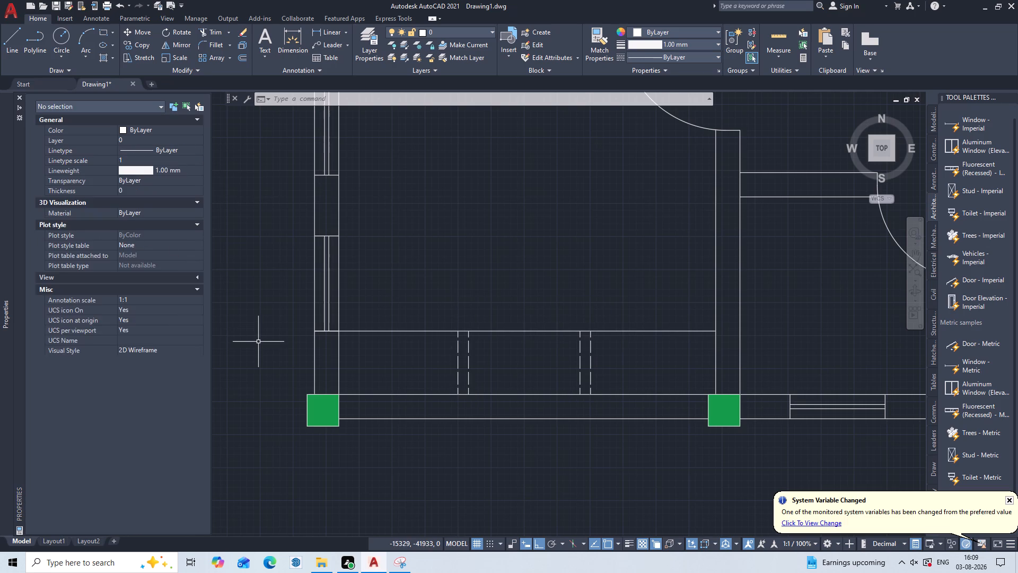
Look over the rooms, corridors and openings across the whole floor plan for what still needs detailing.
scroll(394, 268, "down", 2)
scroll(440, 257, "down", 1)
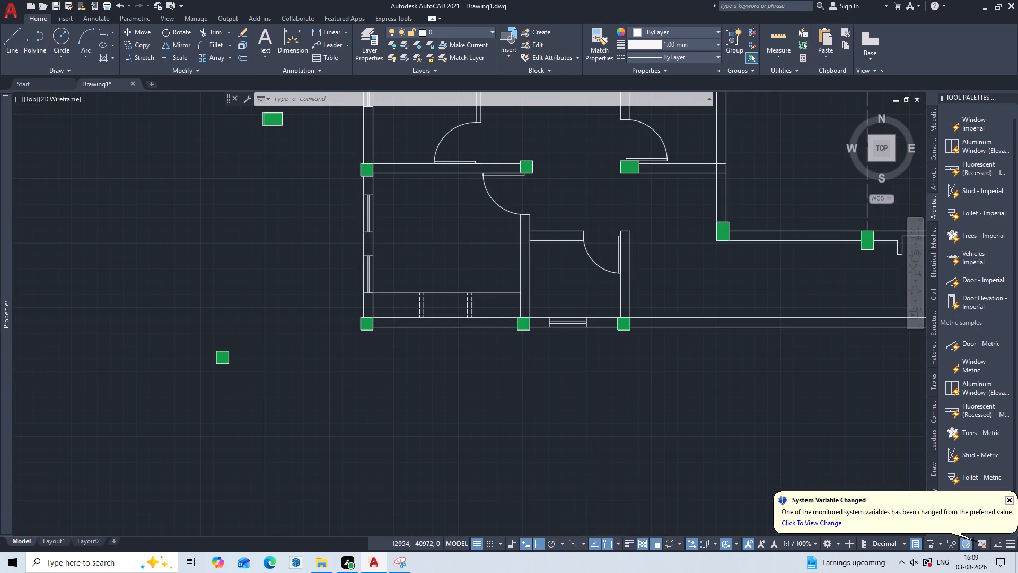
middle_click_drag(440, 257, 340, 349)
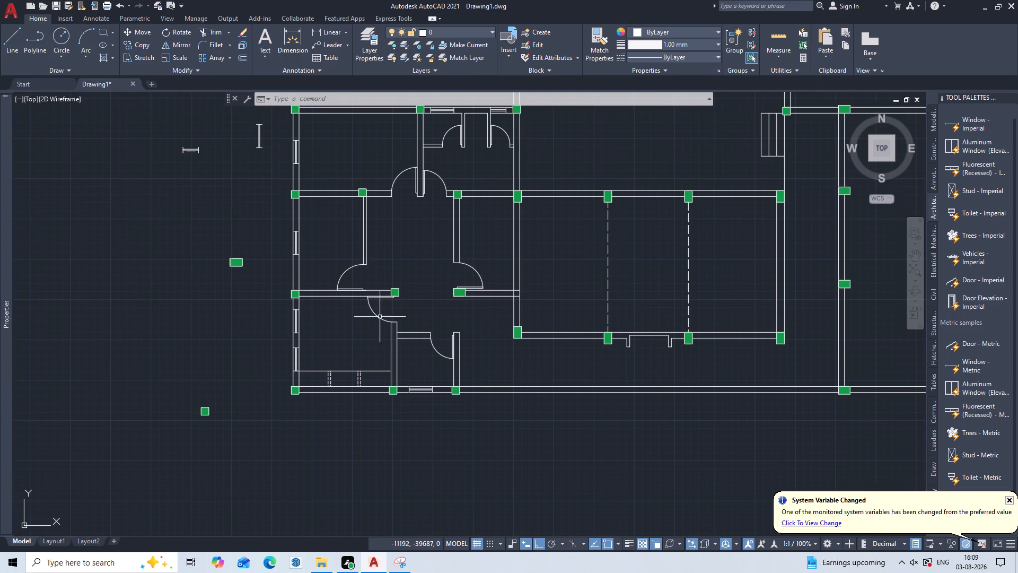
scroll(353, 309, "up", 1)
middle_click_drag(353, 309, 378, 366)
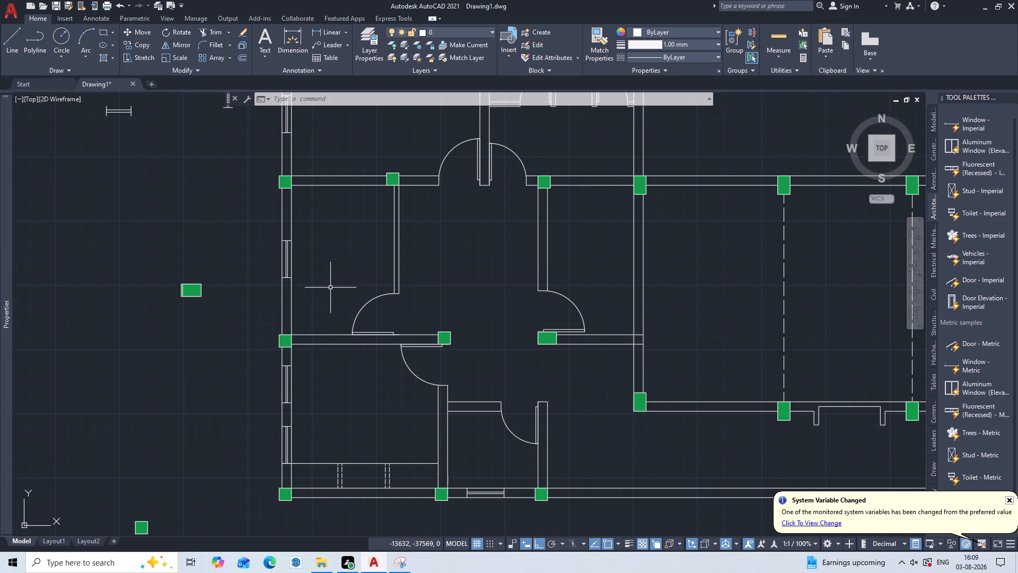
scroll(330, 288, "down", 1)
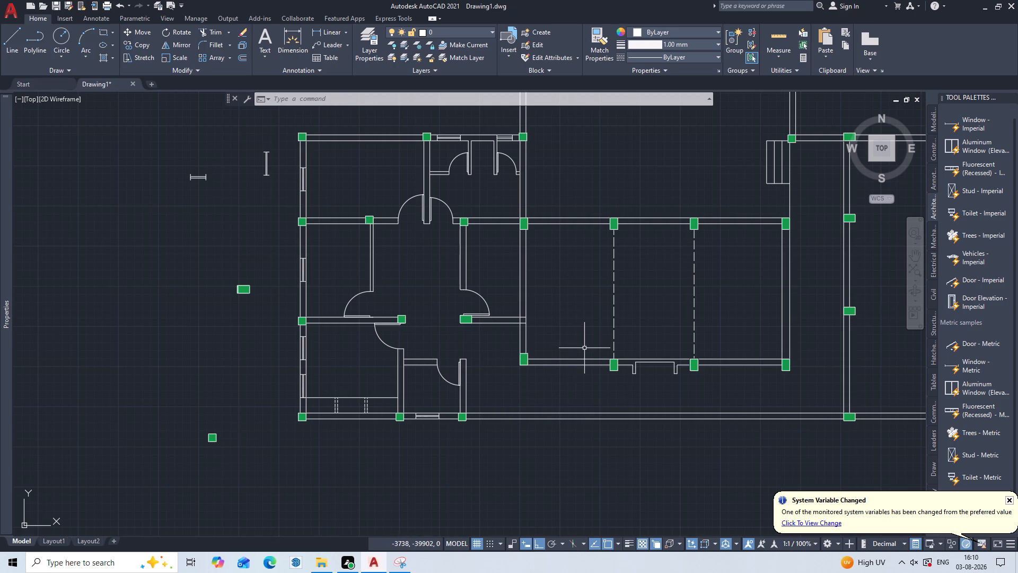
middle_click_drag(583, 345, 333, 408)
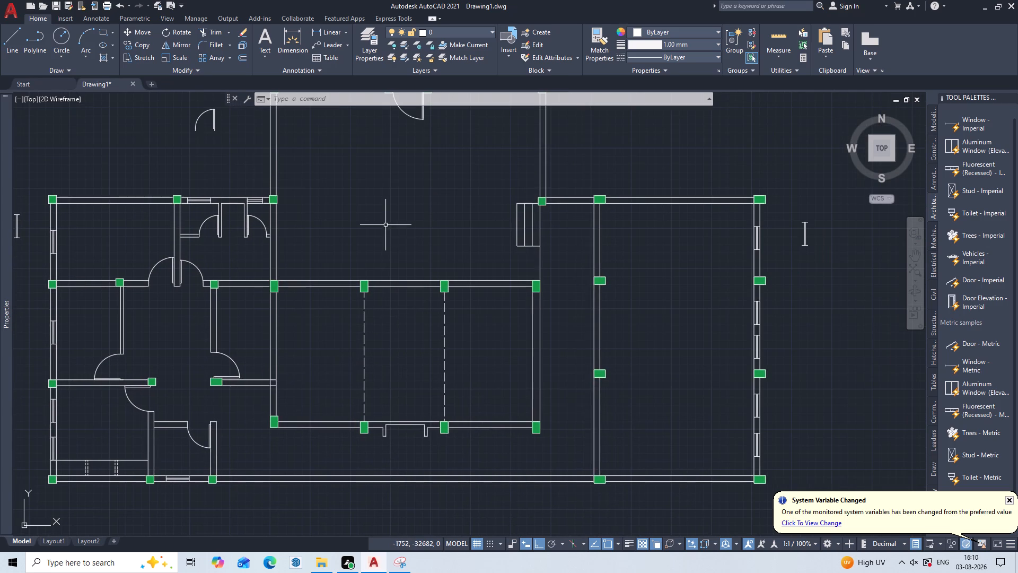
scroll(385, 225, "down", 1)
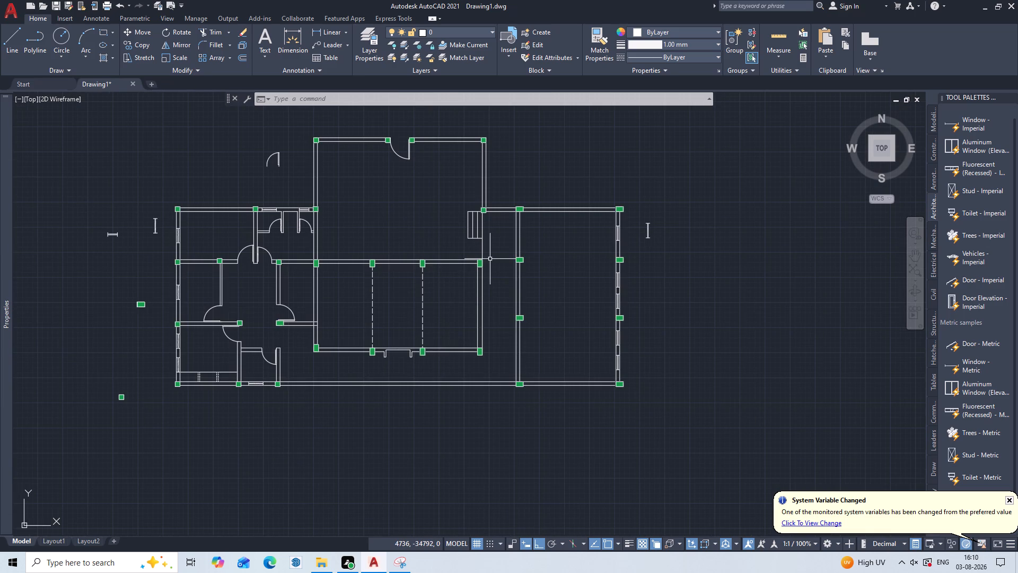
scroll(490, 259, "up", 1)
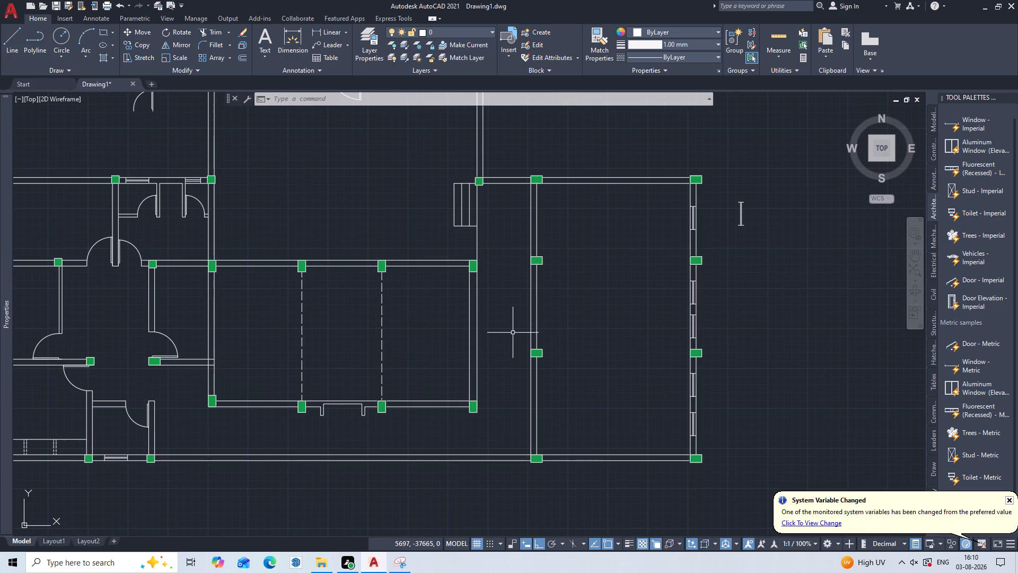
middle_click_drag(513, 333, 670, 253)
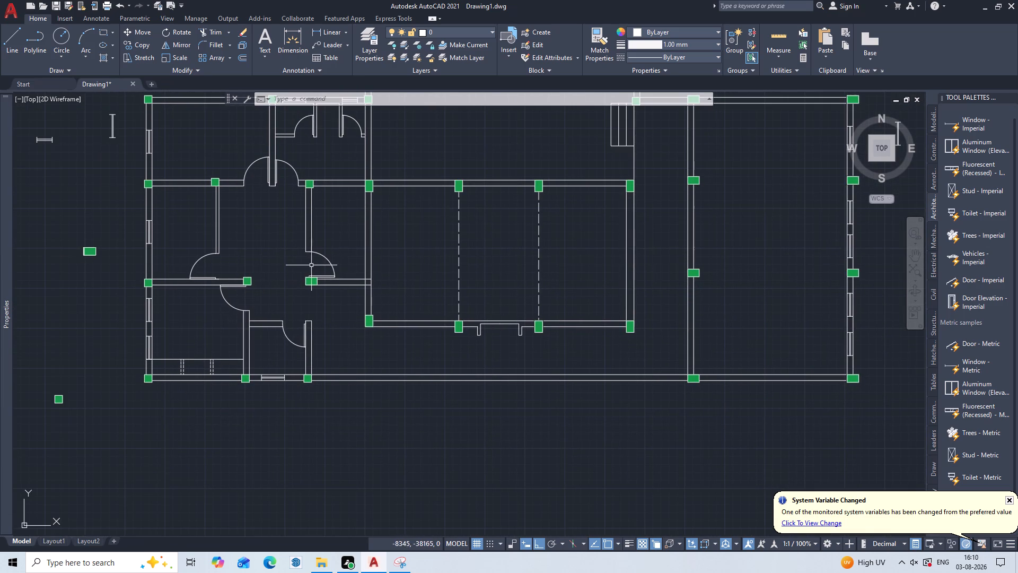
scroll(309, 265, "down", 1)
middle_click_drag(309, 265, 435, 296)
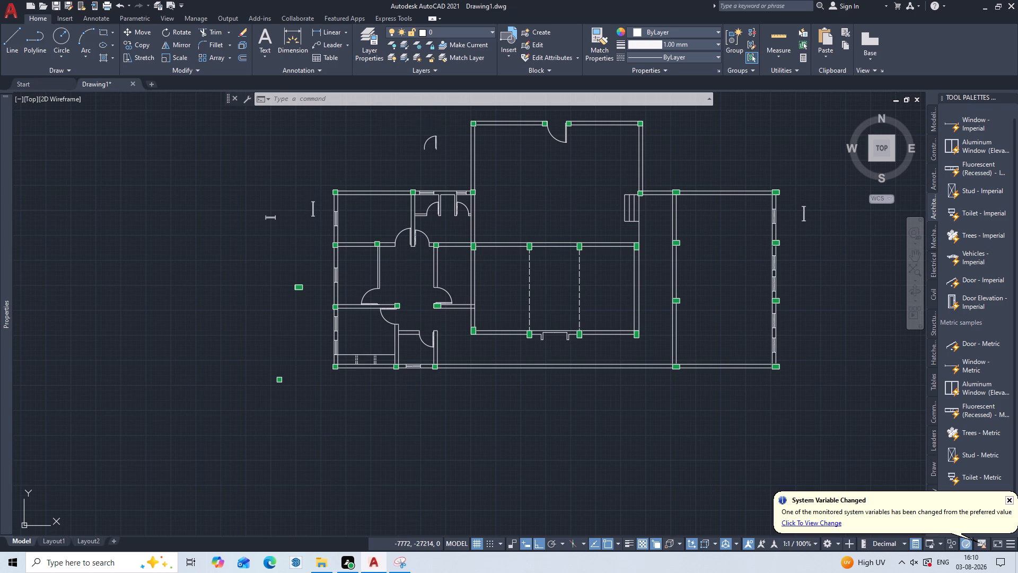
Copy the spare door lying outside the plan, from its lower hinge-side corner, into the open area of the large right-hand room.
left_click(446, 120)
left_click(393, 173)
type("COP")
key("Return")
scroll(427, 162, "up", 3)
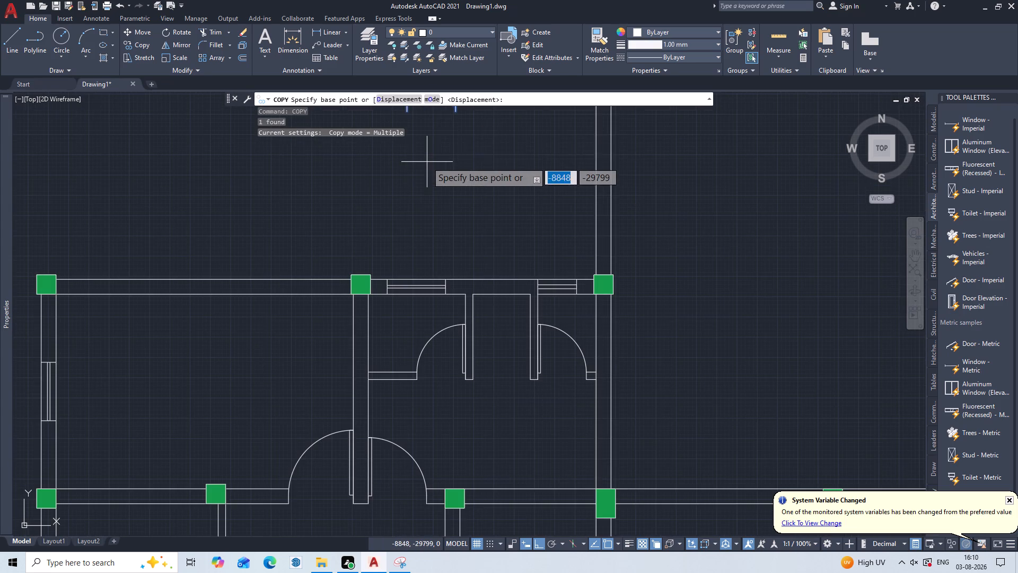
middle_click_drag(452, 133, 409, 269)
scroll(411, 248, "up", 2)
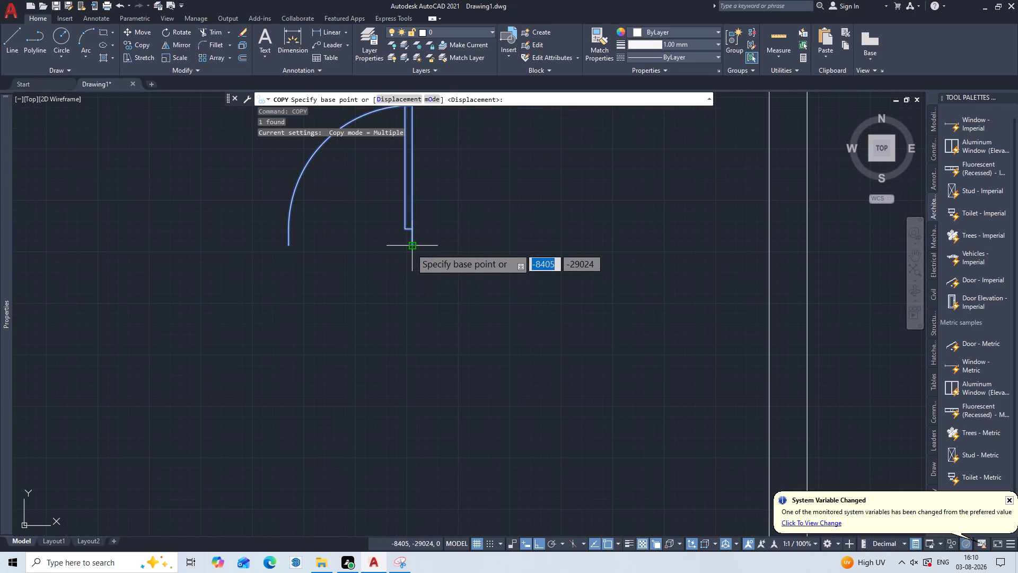
left_click(411, 248)
scroll(515, 335, "down", 4)
middle_click_drag(515, 335, 234, 279)
key("F8")
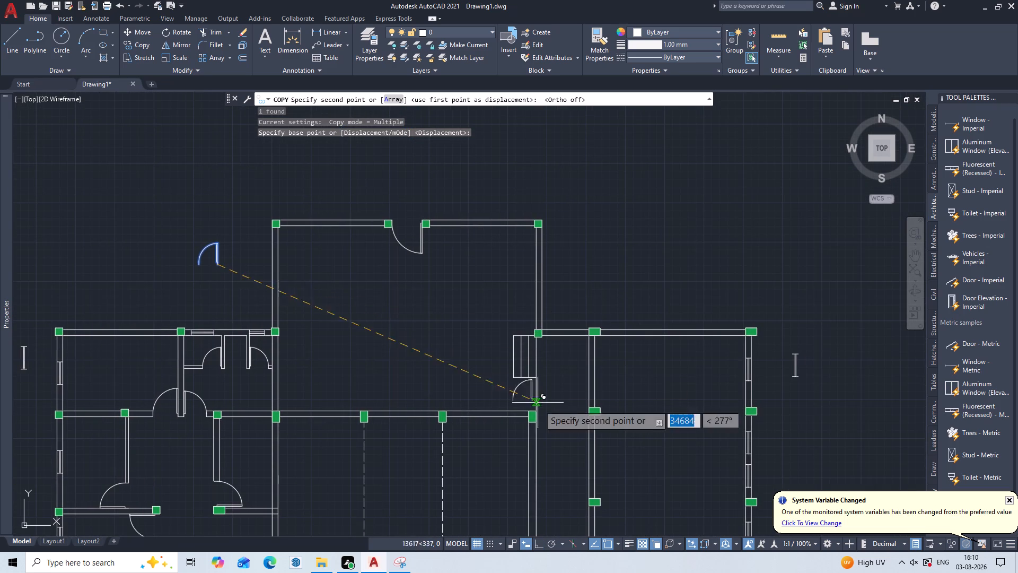
middle_click_drag(626, 392, 542, 346)
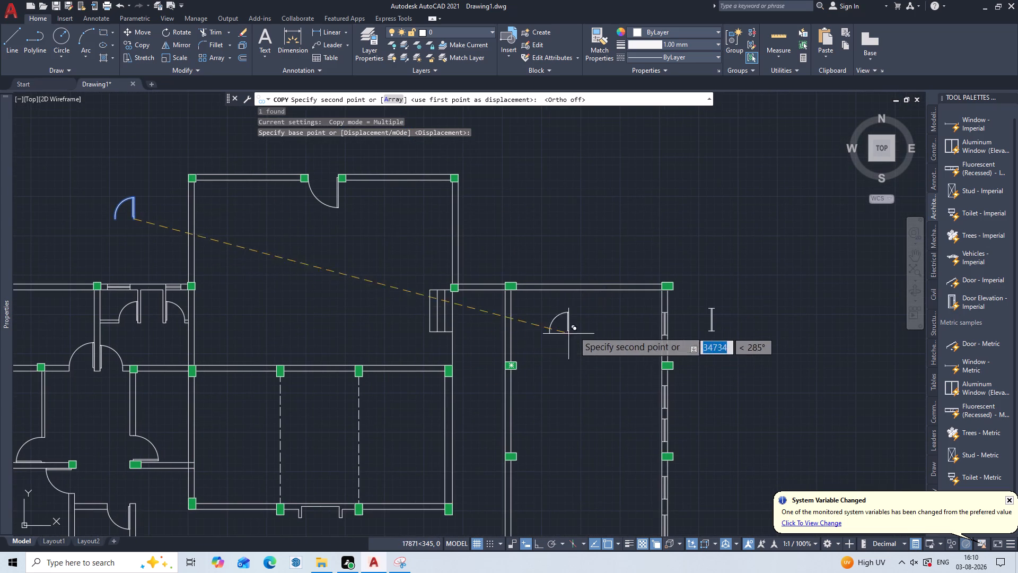
scroll(566, 331, "up", 2)
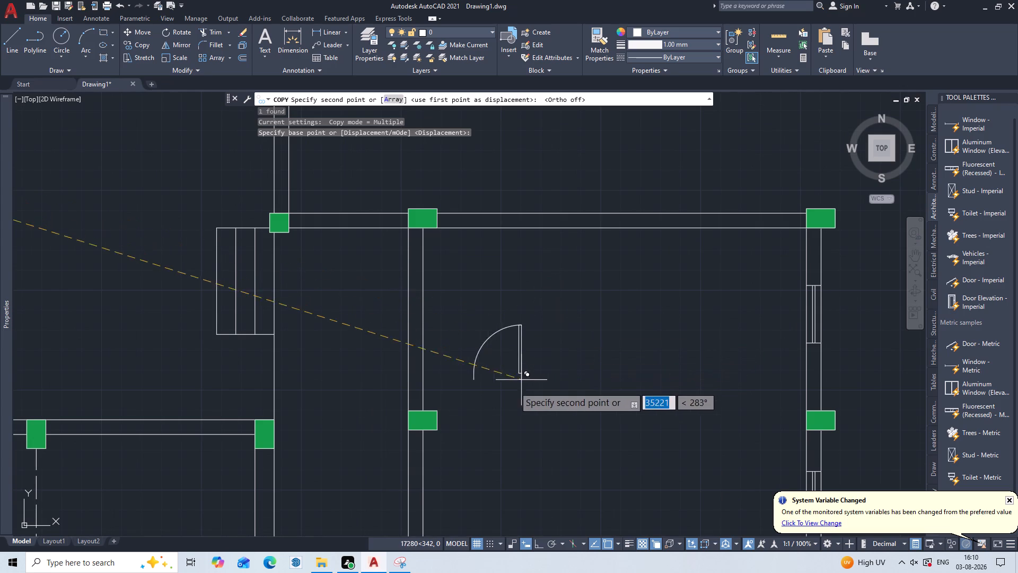
left_click(553, 389)
key("Escape")
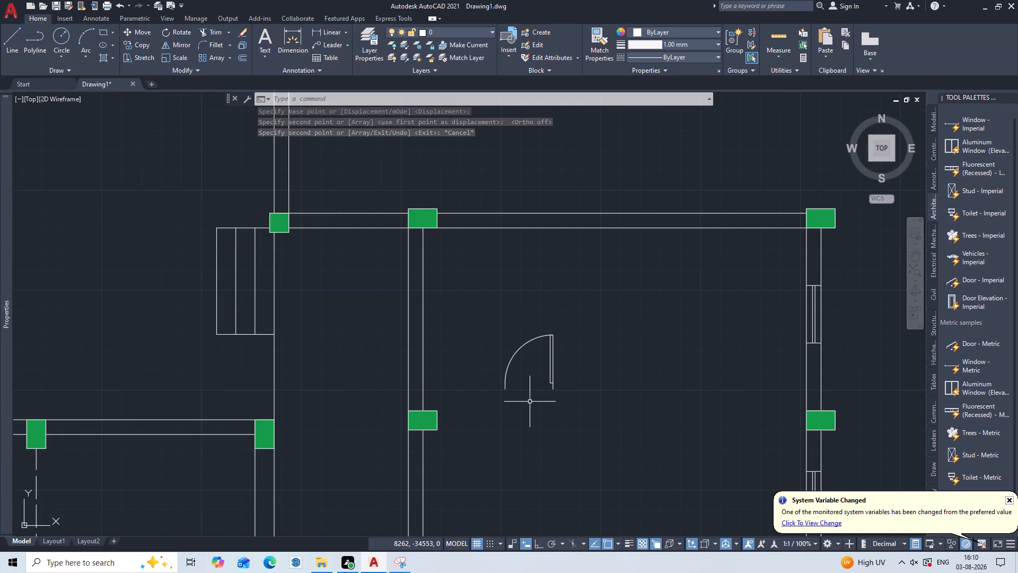
Rotate the copied door 90° about its lower hinge-side corner.
middle_click_drag(530, 402, 659, 325)
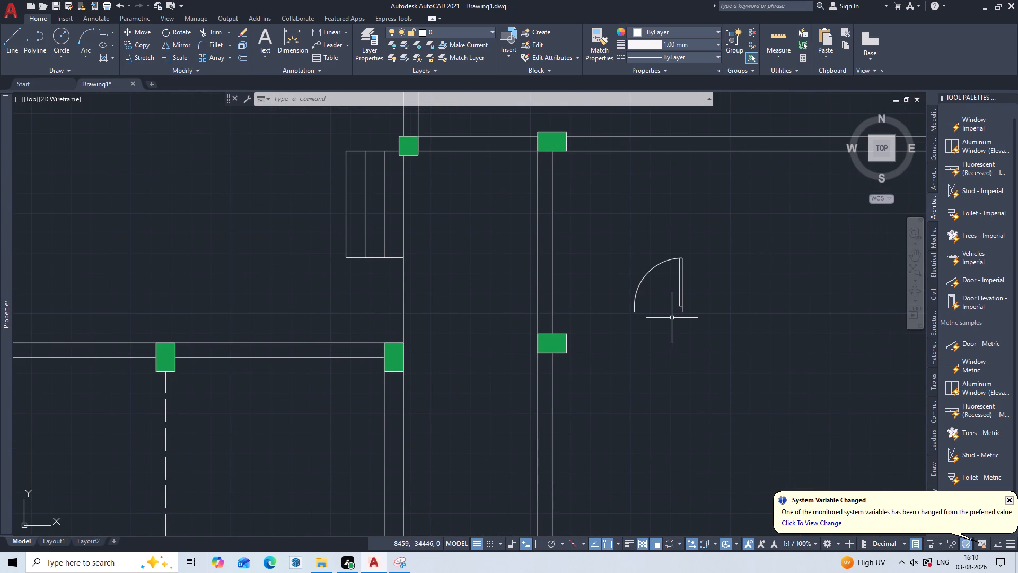
key("r")
key("o")
key("Return")
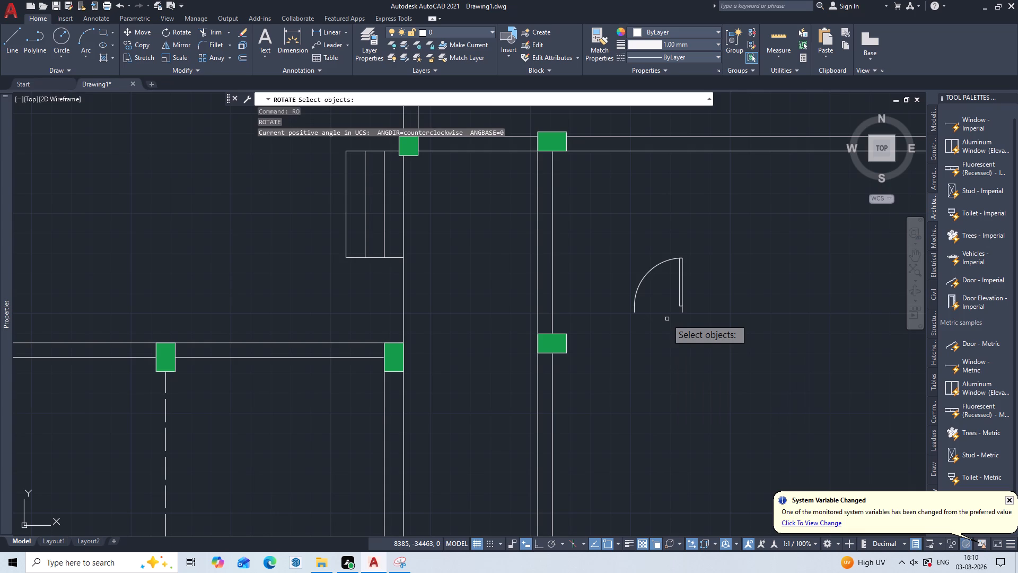
left_click(682, 274)
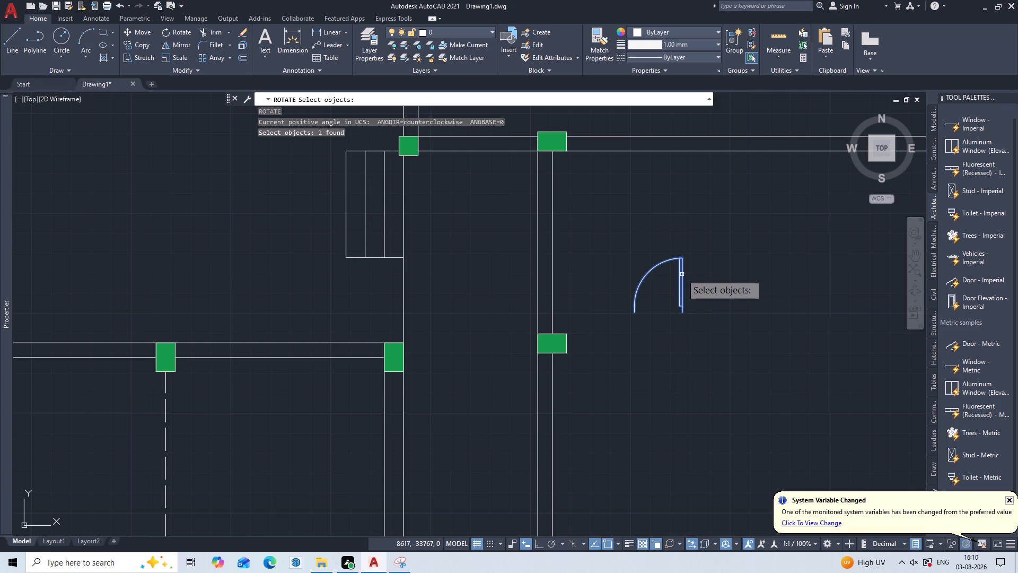
key("Return")
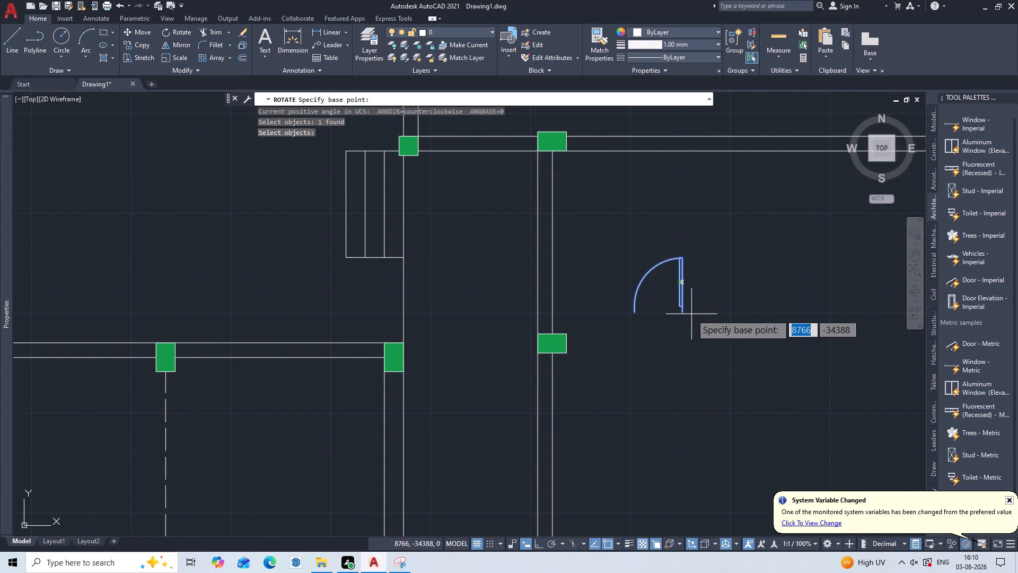
left_click(684, 310)
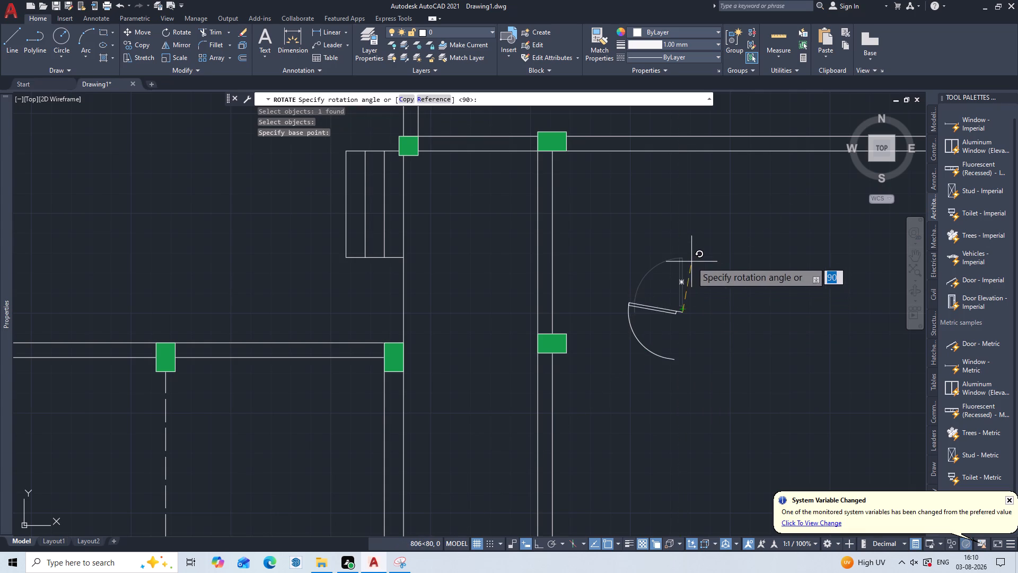
key("F8")
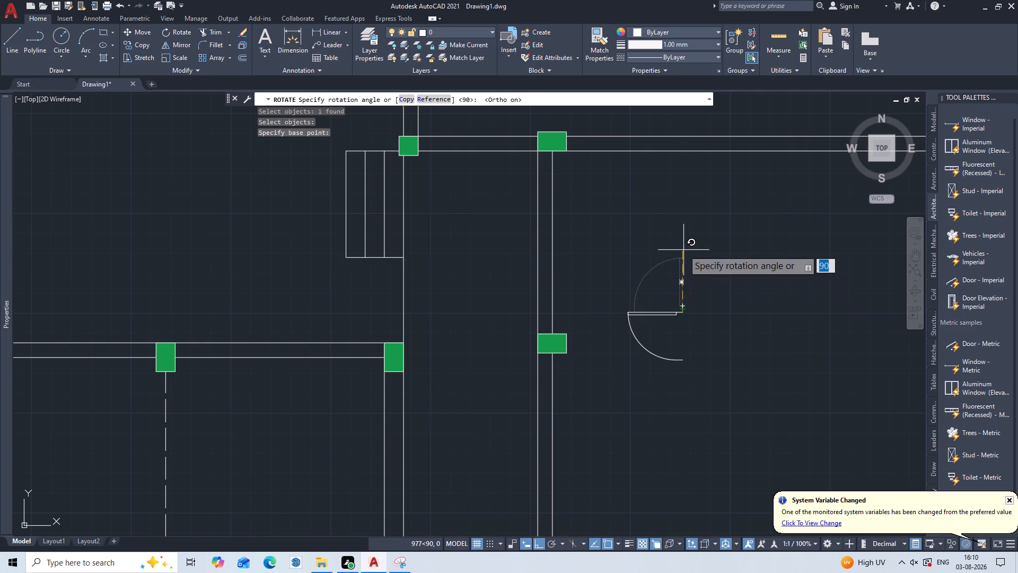
left_click(683, 250)
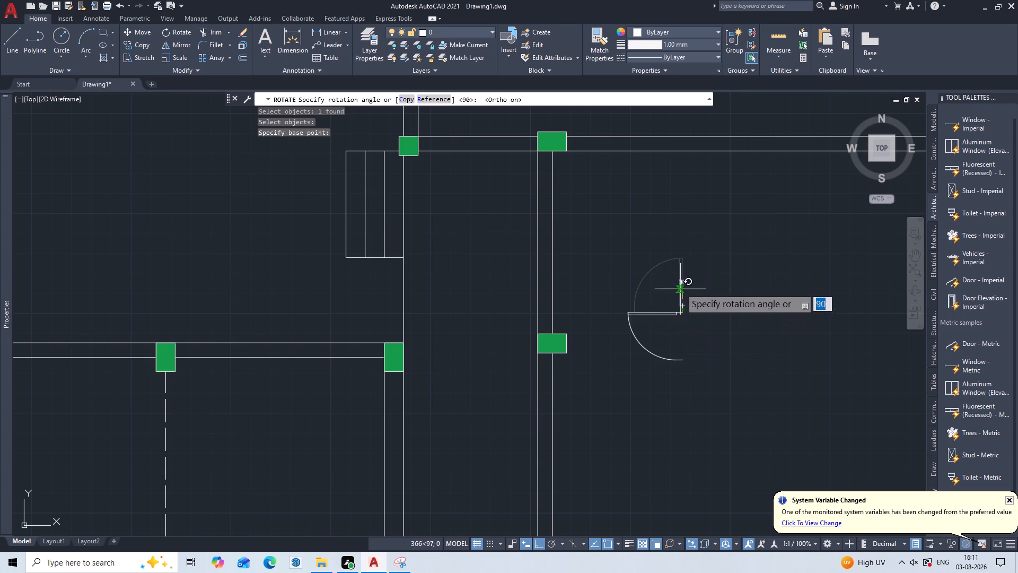
left_click(706, 263)
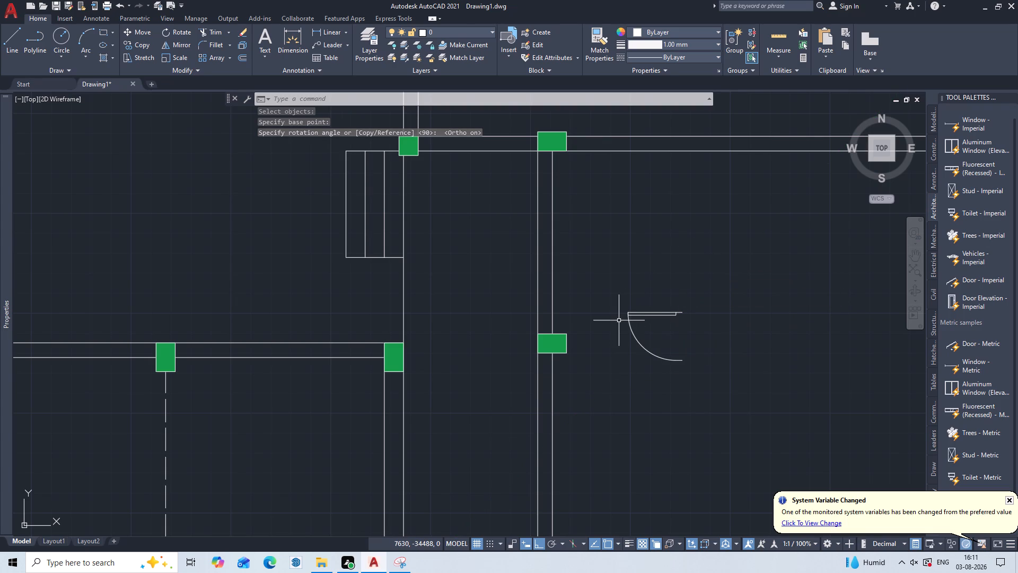
Flip the rotated door's swing so its leaf and arc extend toward the right-hand room's interior.
left_click(636, 316)
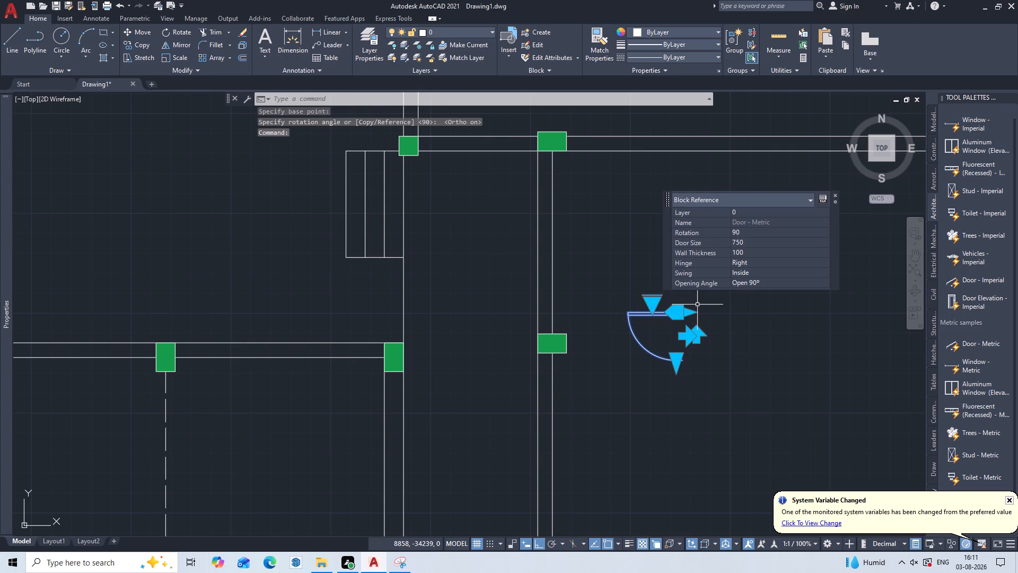
left_click(701, 329)
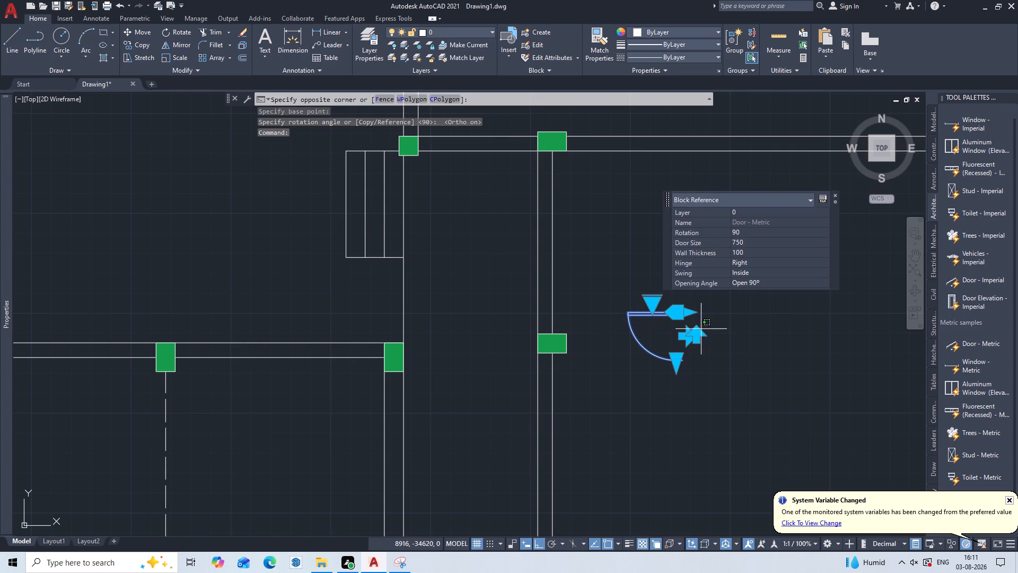
left_click(697, 330)
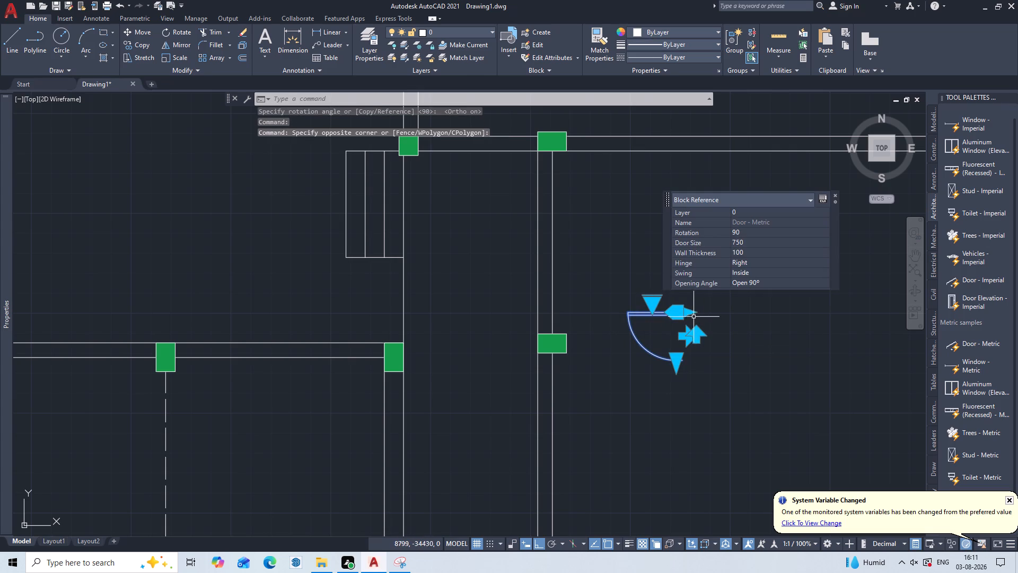
left_click(691, 314)
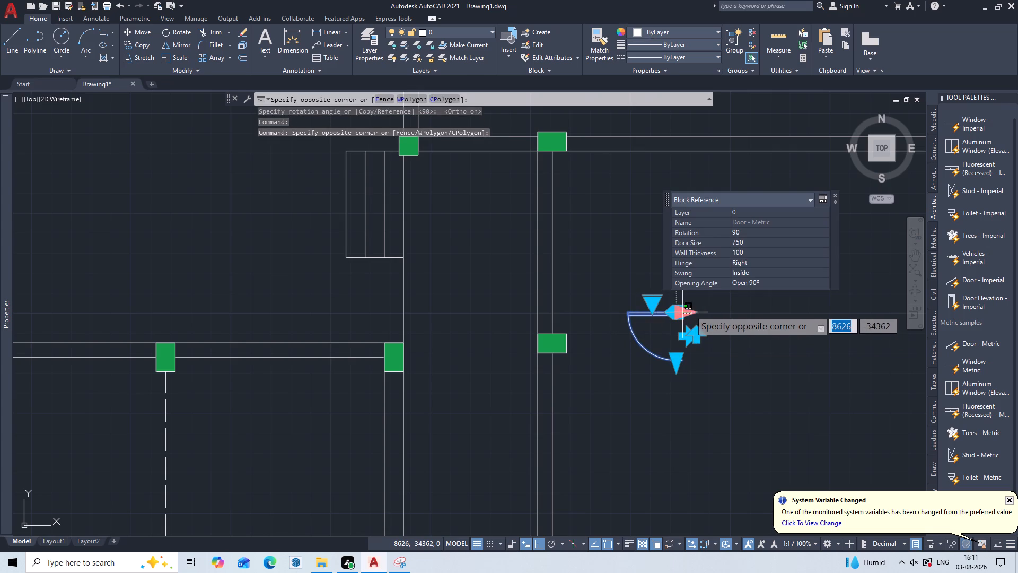
key("Escape")
left_click(686, 315)
key("Escape")
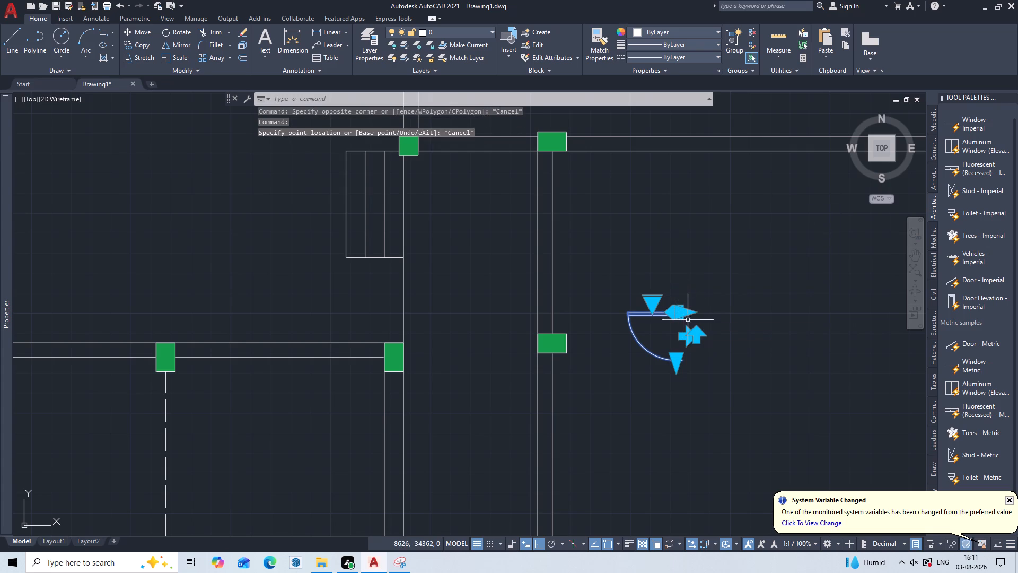
left_click(696, 329)
left_click(697, 332)
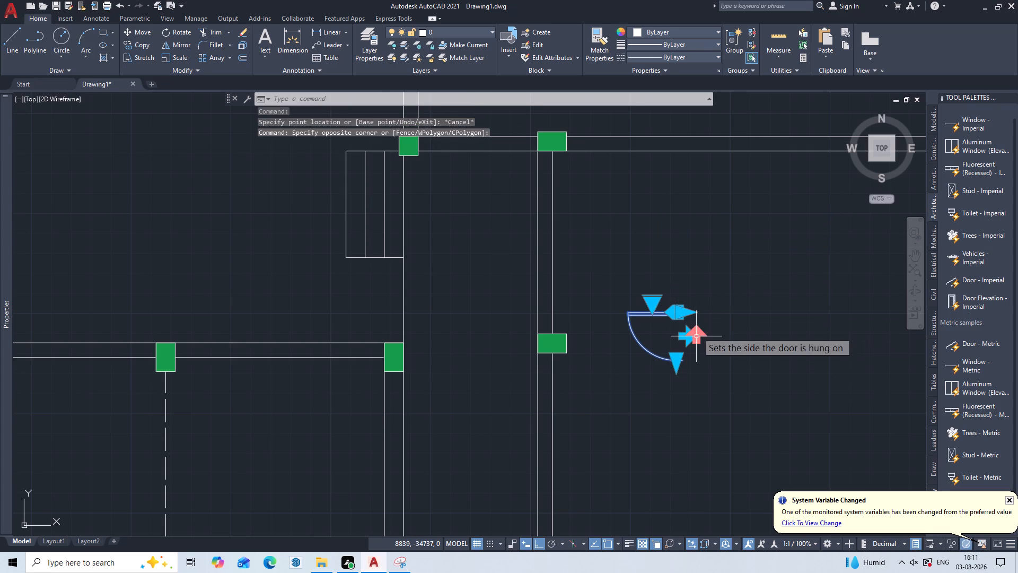
key("Escape")
left_click(677, 317)
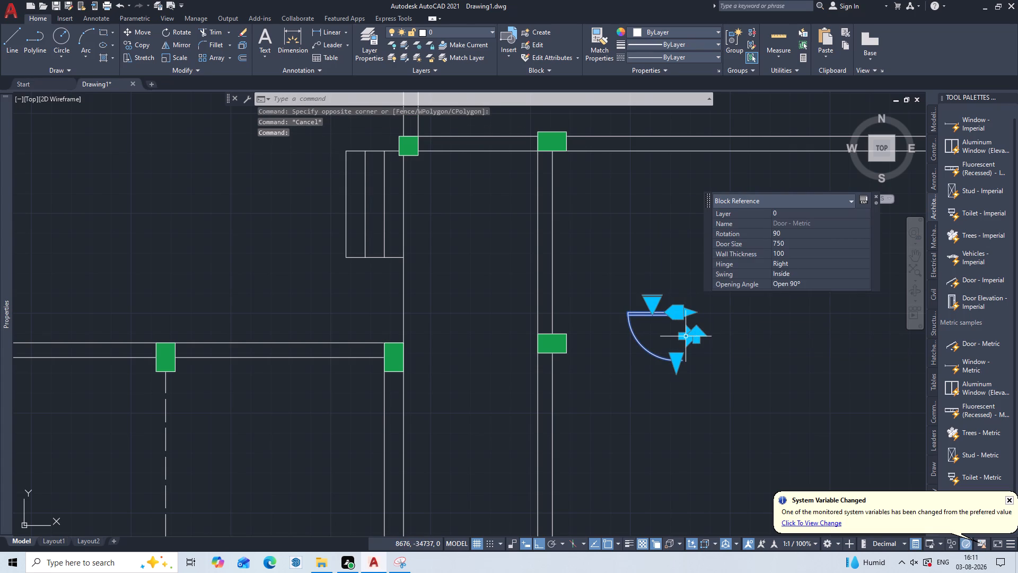
left_click(688, 332)
key("Escape")
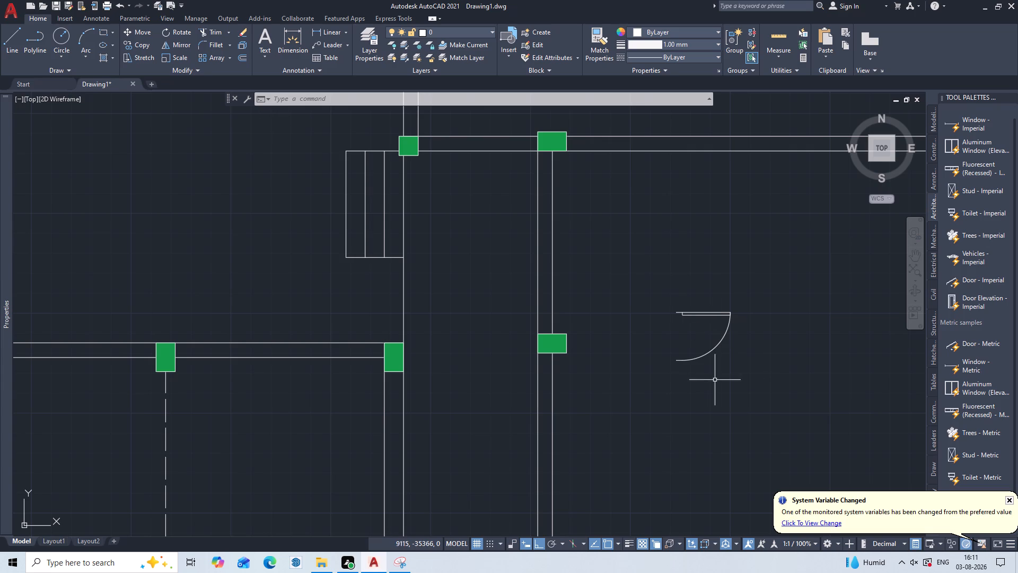
Move the door by its arc-side end to the upper-left corner of the second column down the right-hand room's left wall.
key("m")
key("Return")
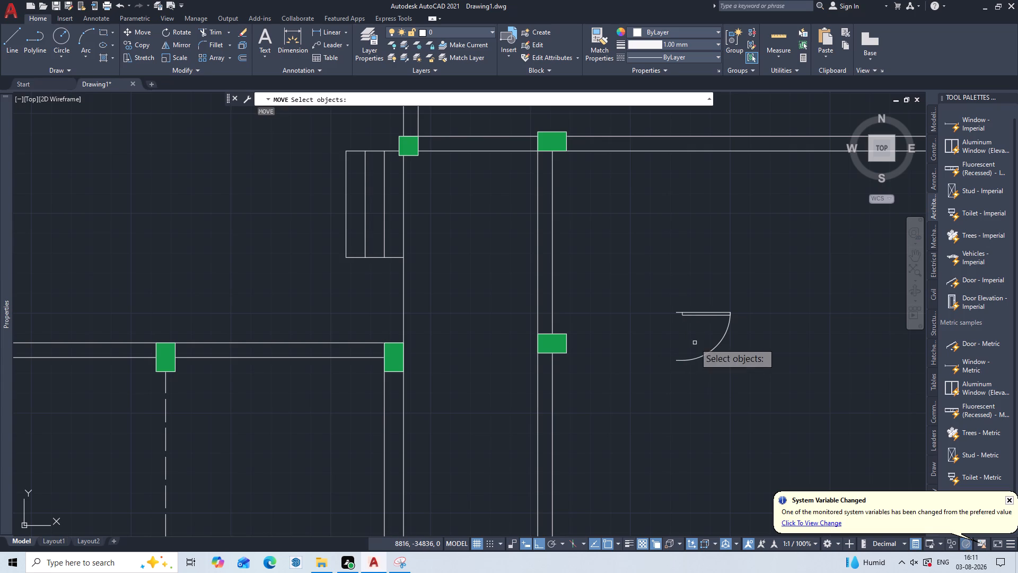
left_click(722, 310)
left_click(714, 315)
key("Return")
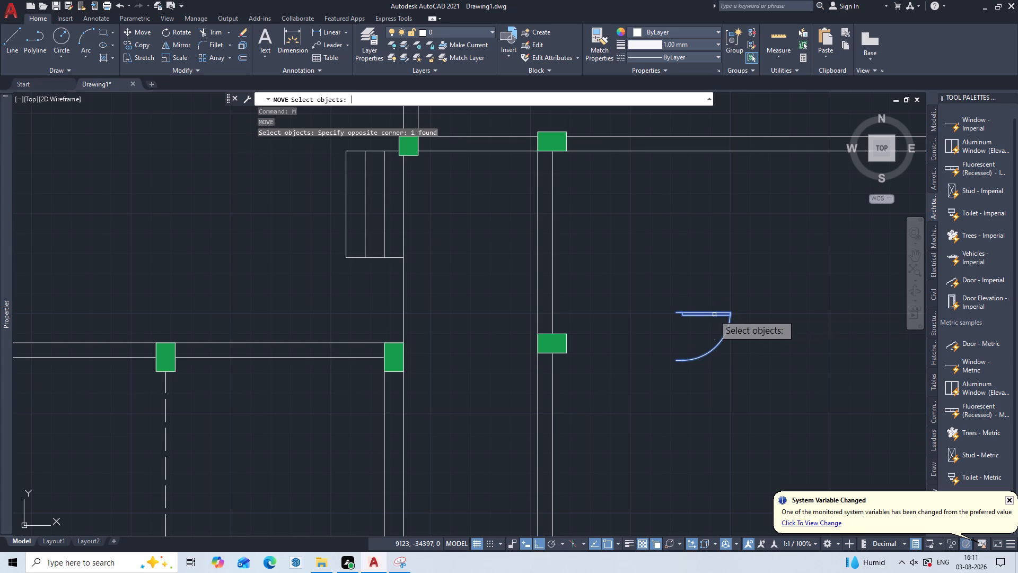
scroll(699, 338, "up", 2)
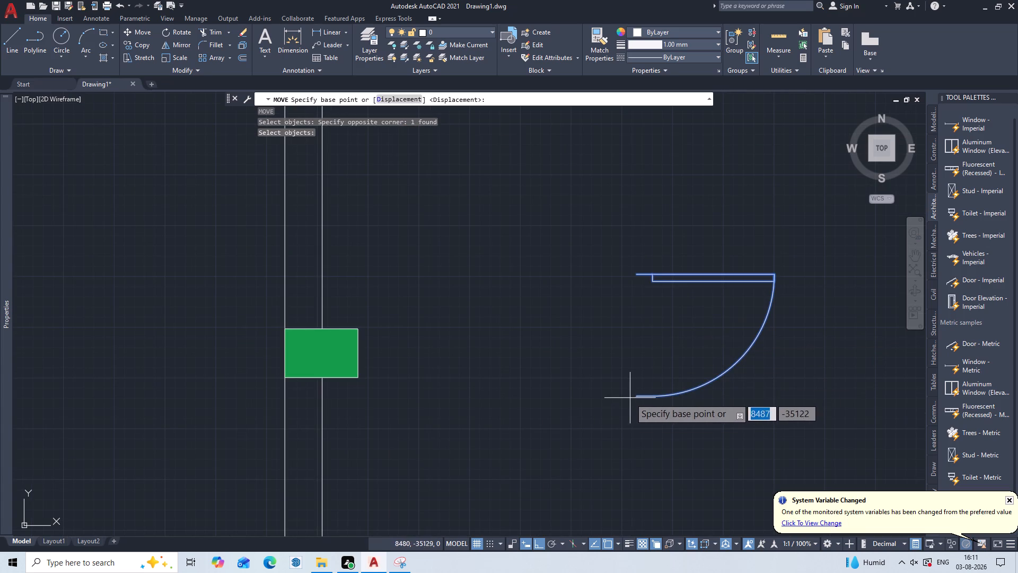
left_click(634, 396)
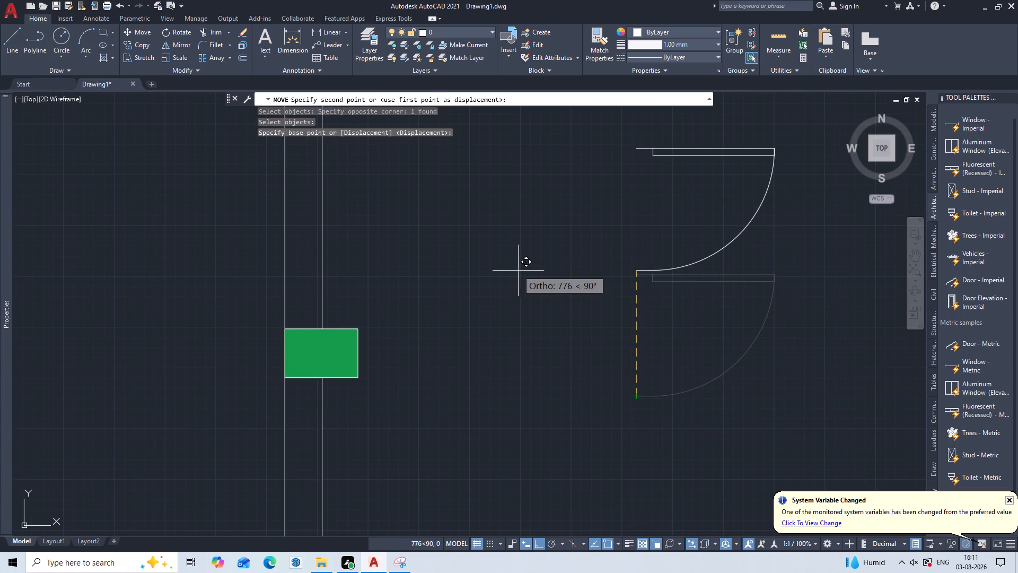
scroll(517, 270, "down", 1)
middle_click_drag(521, 283, 583, 383)
key("F8")
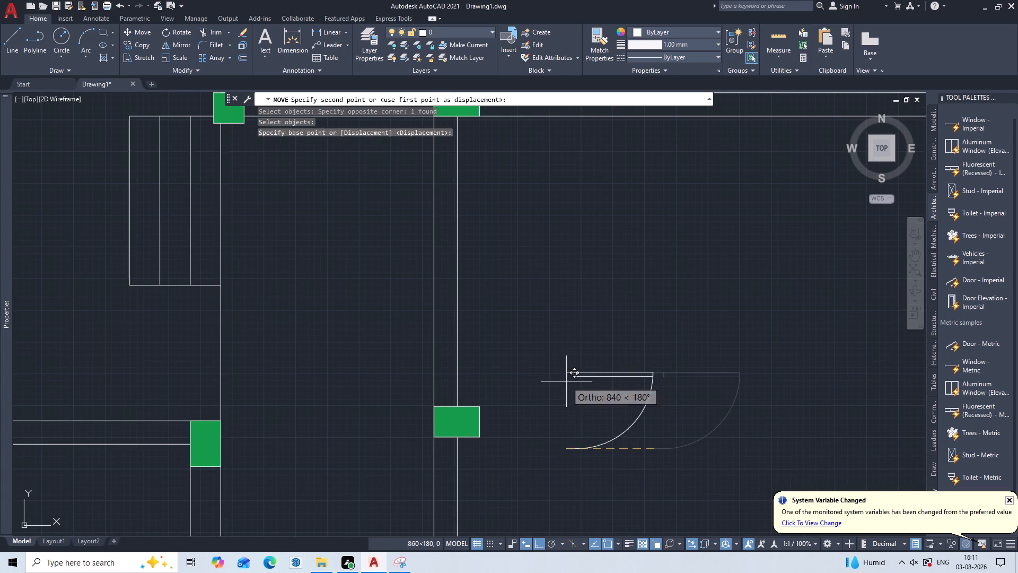
middle_click_drag(491, 379, 600, 378)
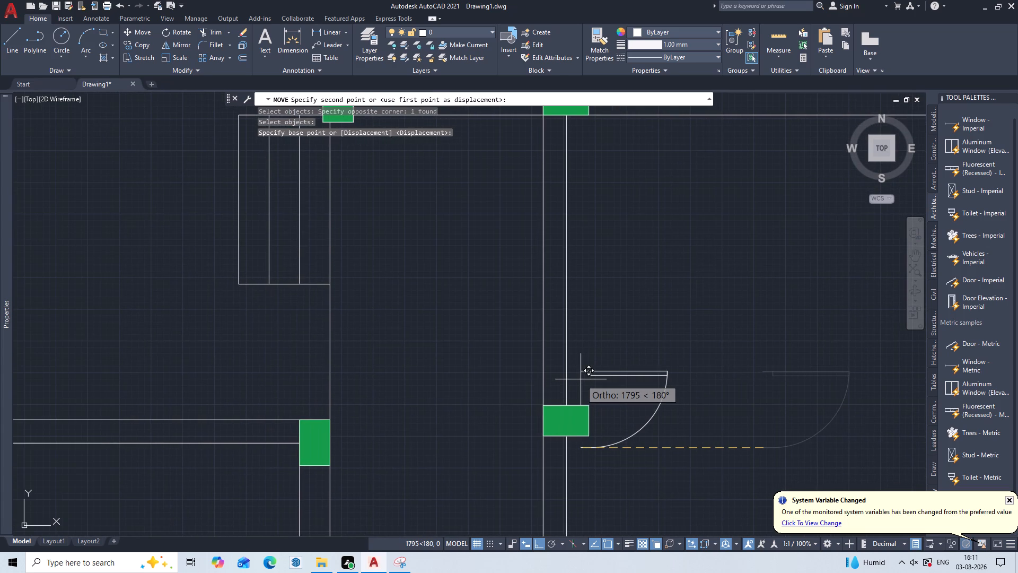
key("F8")
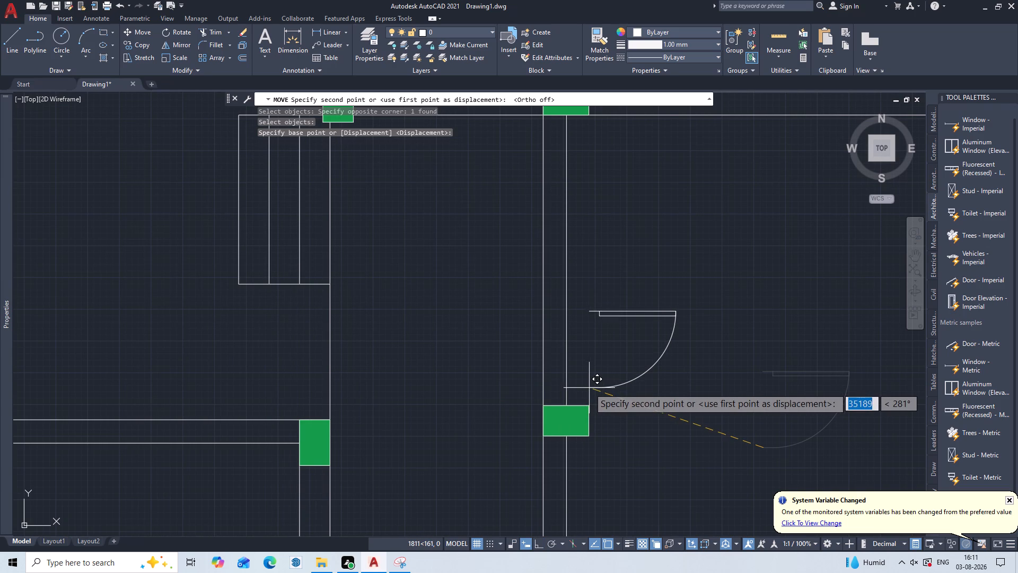
scroll(564, 393, "up", 2)
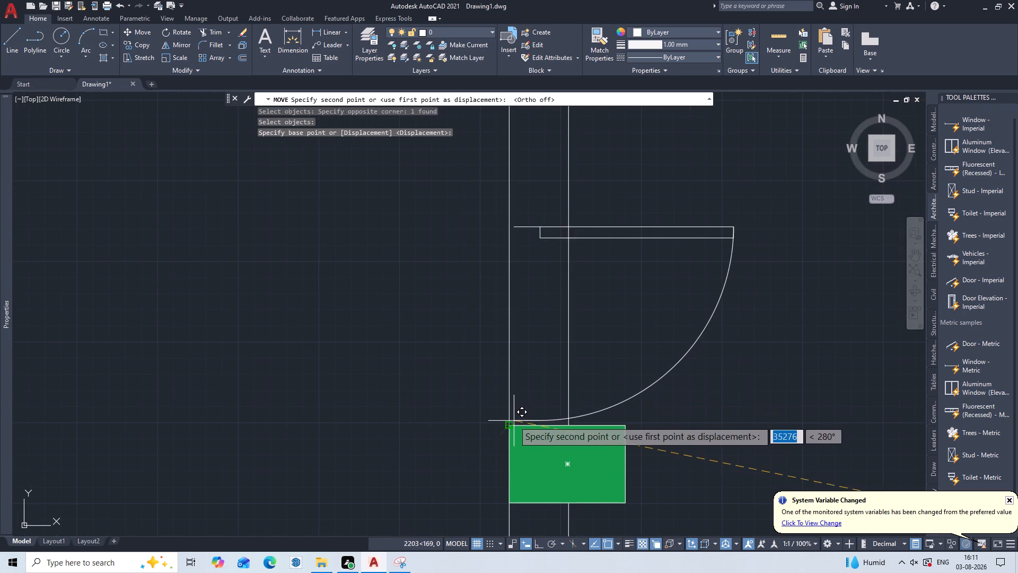
left_click(512, 423)
key("Escape")
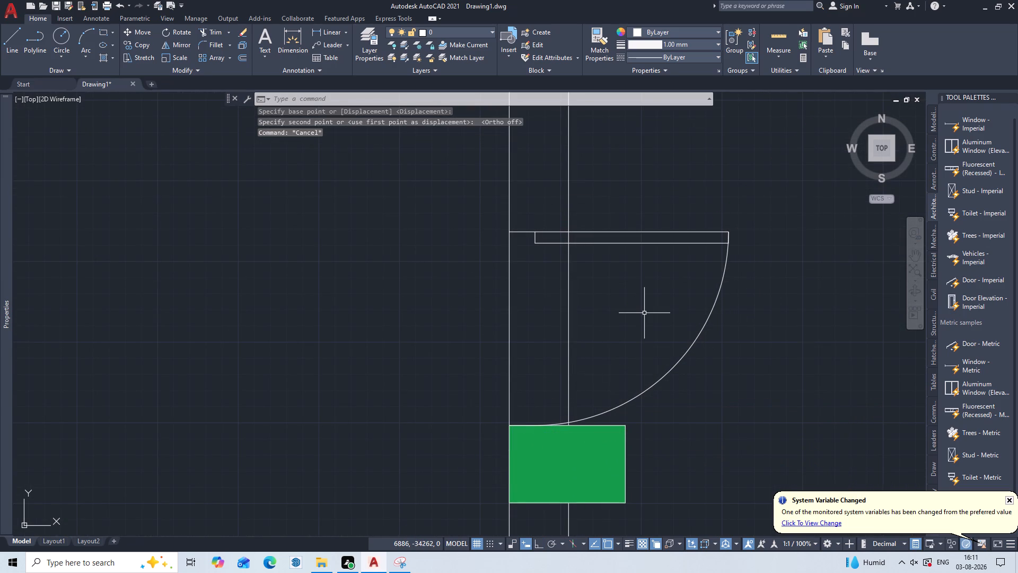
Trim both wall lines across the opening of the door just above the second column in the right-hand room's left wall.
key("t")
key("r")
key("Return")
left_click_drag(601, 326, 596, 325)
left_click(465, 362)
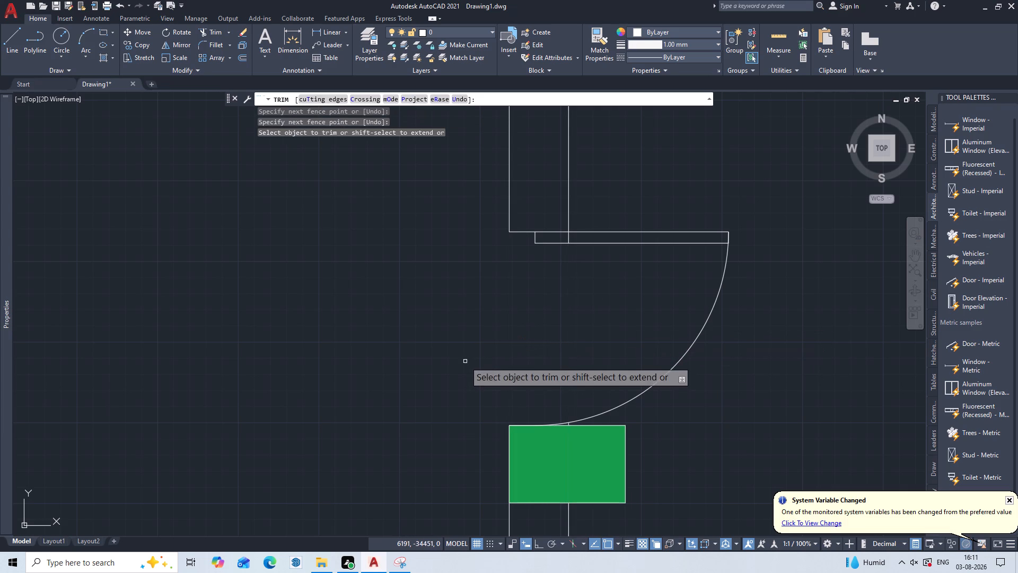
Trim the leftover inner wall line pieces inside that door's leaf and between its arc and the second column.
scroll(546, 272, "up", 3)
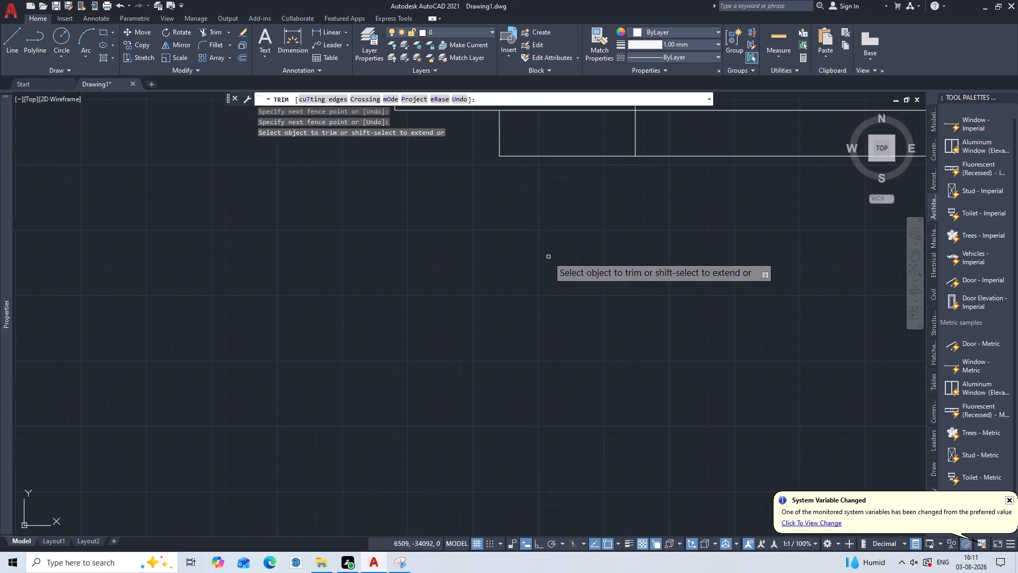
middle_click_drag(559, 239, 470, 390)
left_click(558, 275)
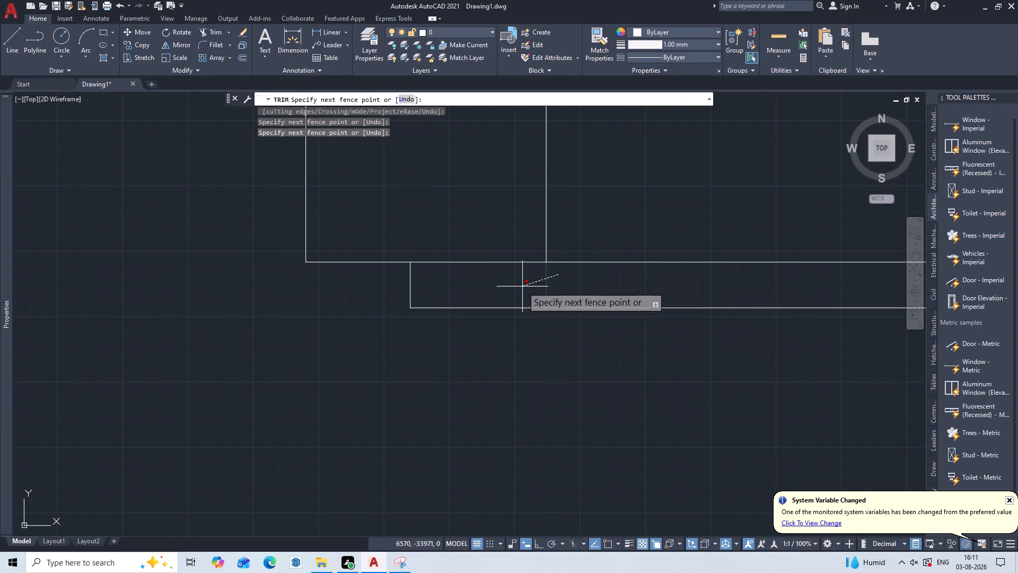
double_click(520, 289)
scroll(520, 289, "down", 4)
scroll(524, 410, "up", 4)
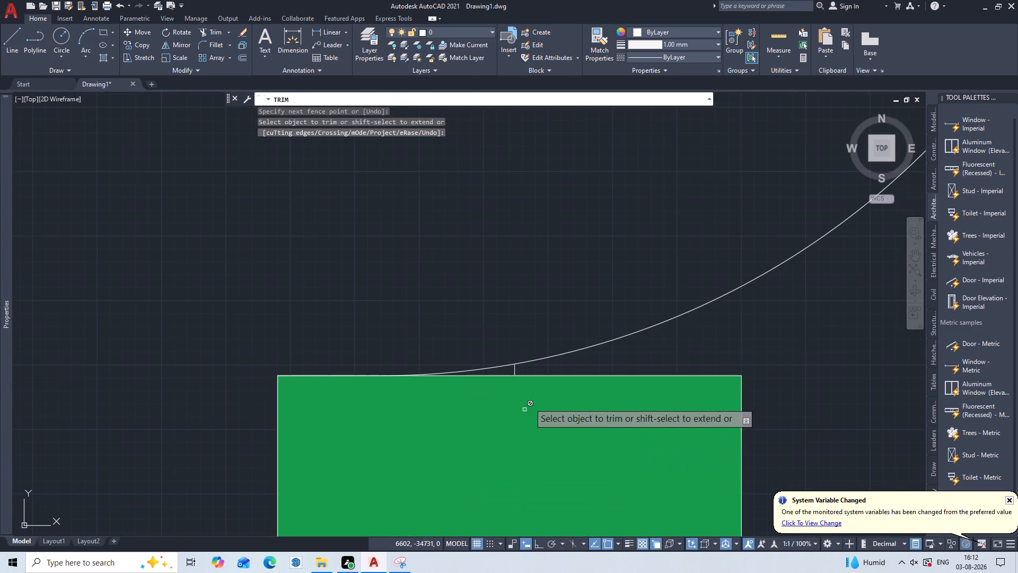
scroll(515, 378, "up", 4)
left_click(521, 340)
left_click(489, 347)
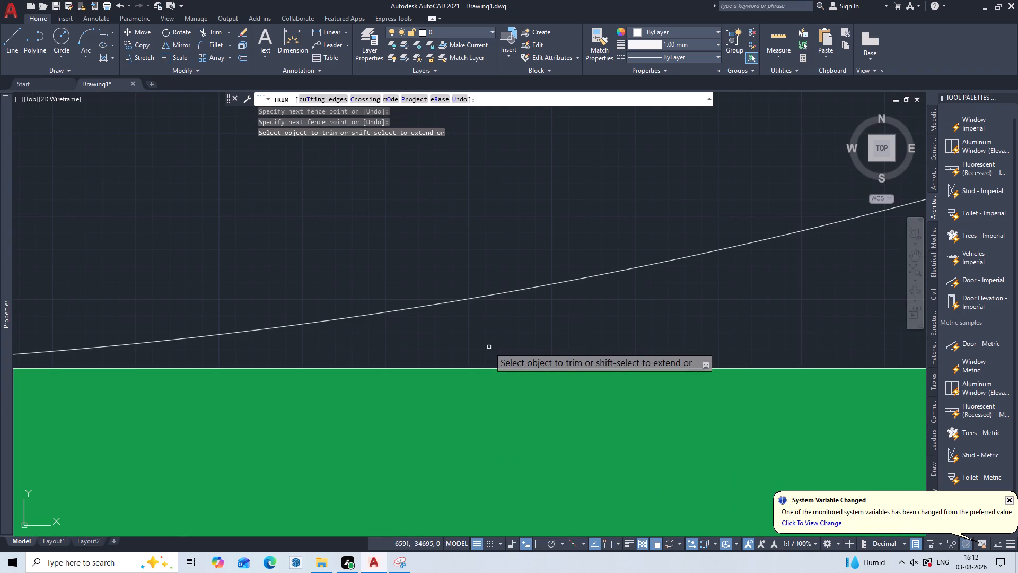
scroll(489, 340, "down", 4)
scroll(522, 244, "down", 4)
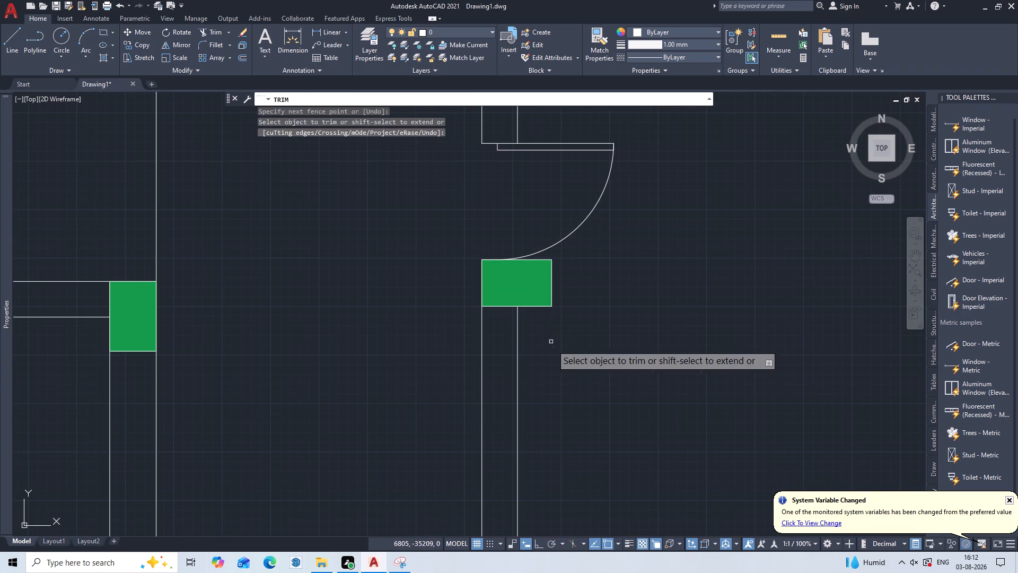
key("Escape")
Copy that door from its upper hinge-side corner straight down, with Ortho on, to just below the third column's lower-left corner.
scroll(582, 340, "down", 2)
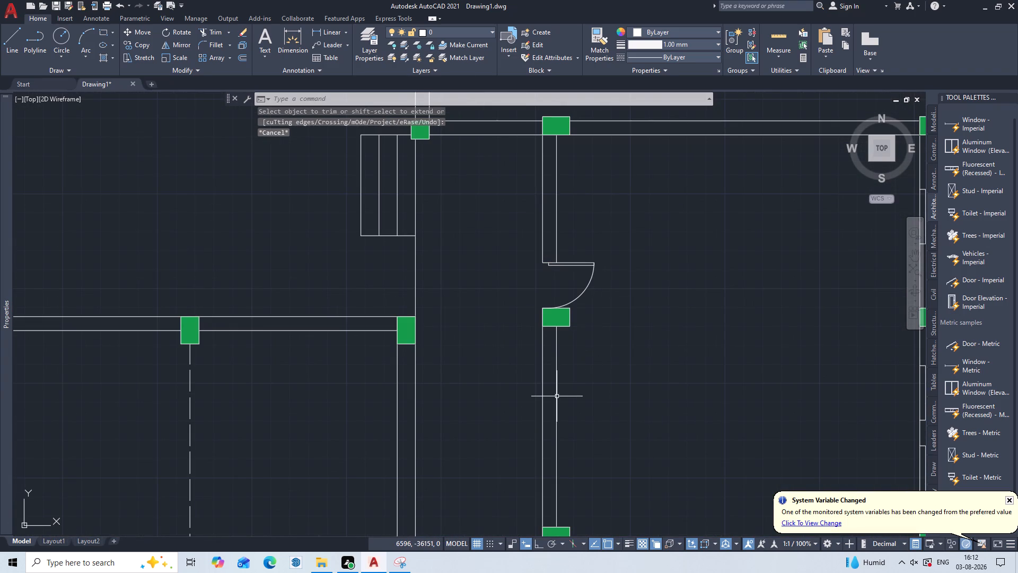
middle_click_drag(557, 397, 577, 285)
scroll(576, 316, "down", 2)
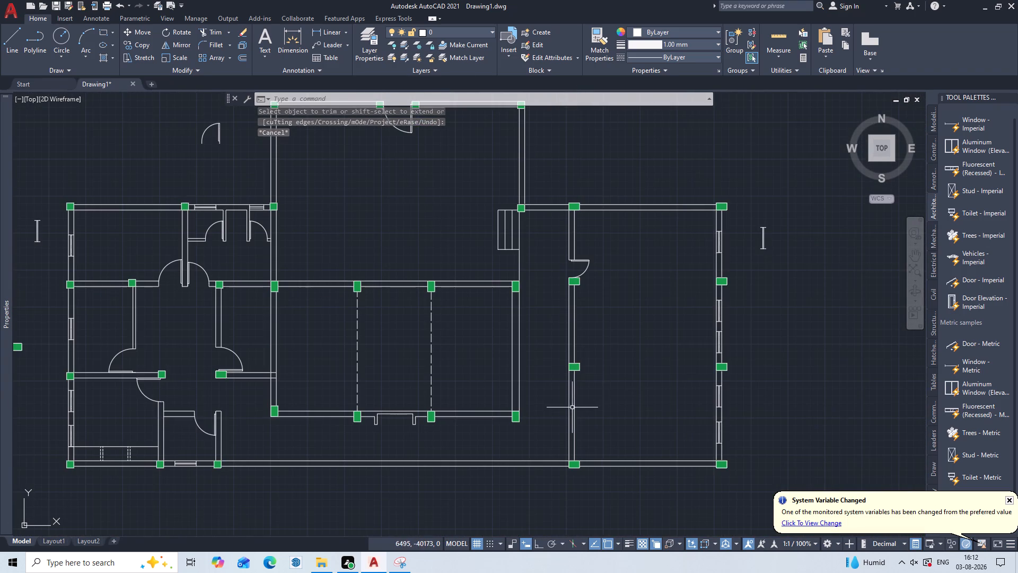
scroll(572, 407, "up", 2)
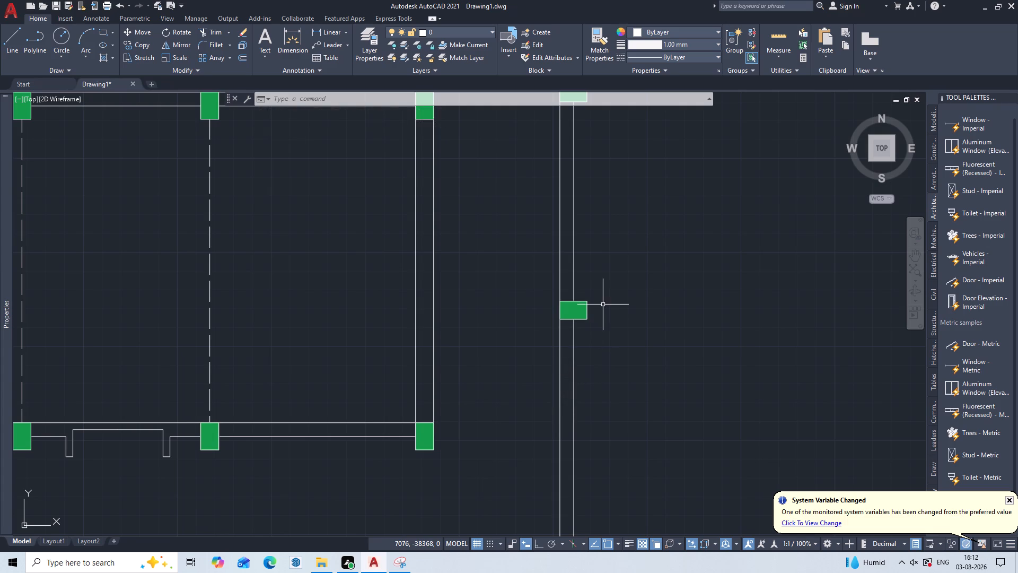
middle_click_drag(603, 305, 613, 440)
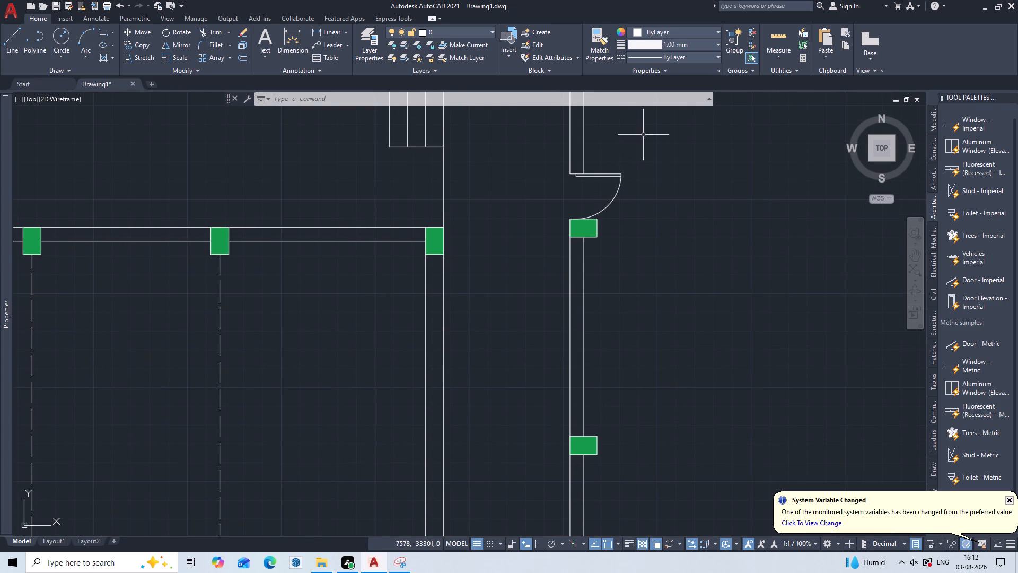
key("c")
key("o")
key("p")
key("Return")
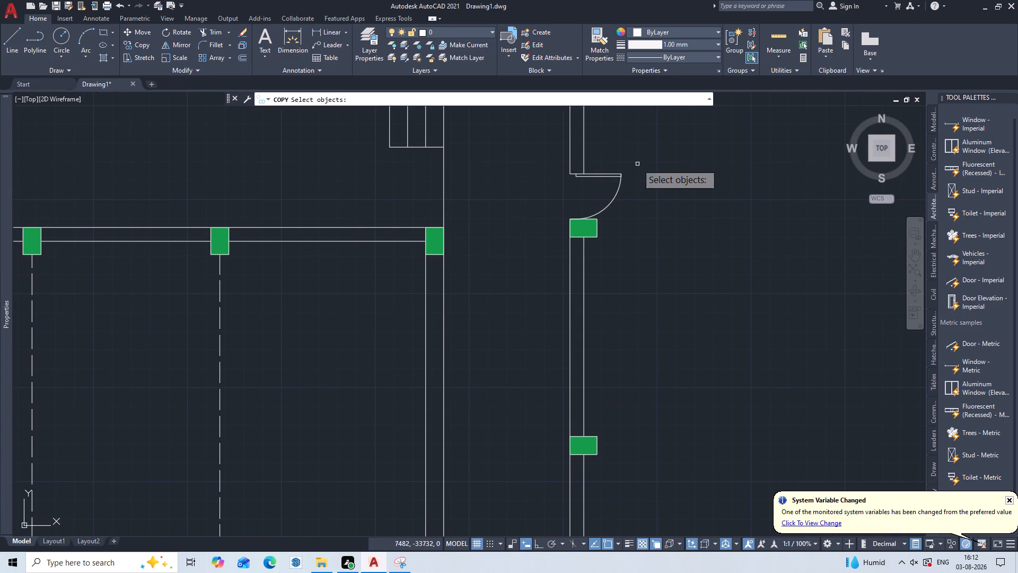
left_click(622, 173)
key("Return")
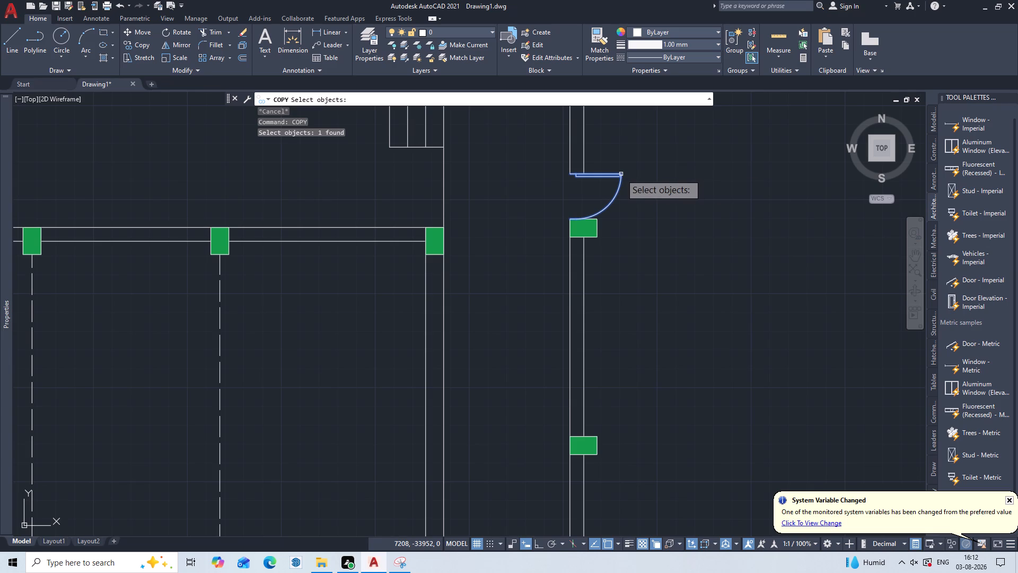
scroll(575, 175, "up", 3)
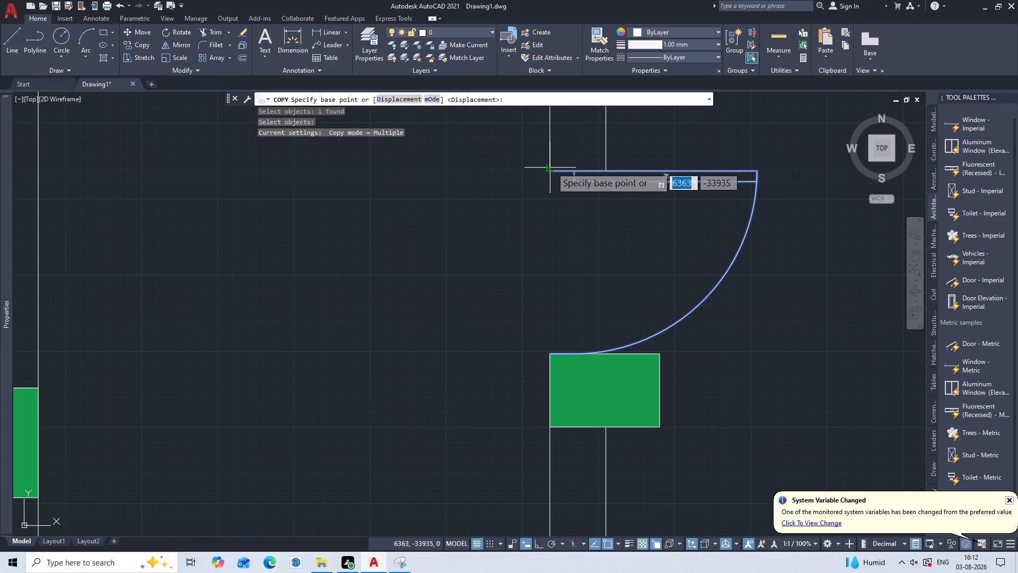
left_click(550, 170)
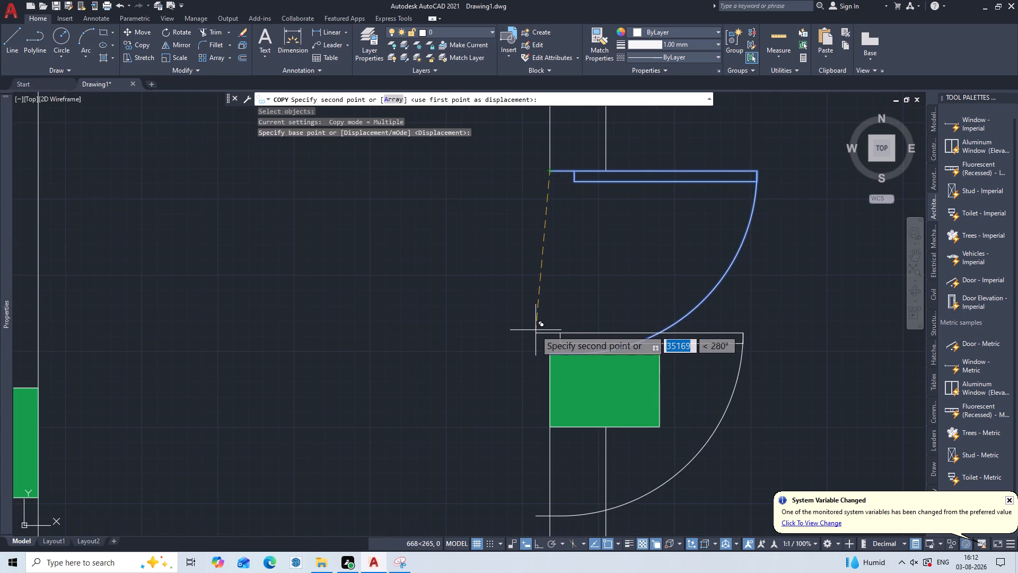
key("F8")
scroll(554, 469, "down", 1)
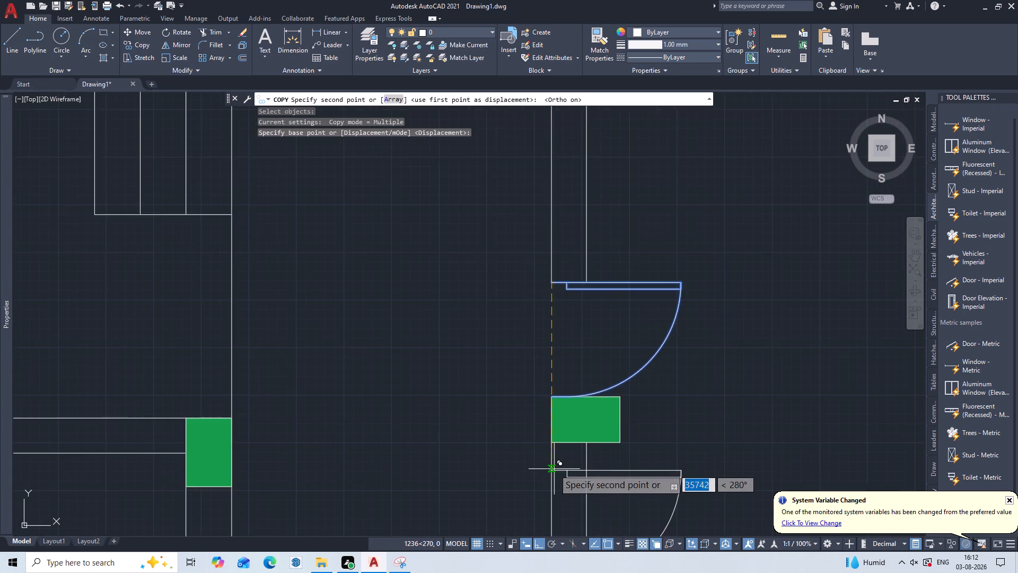
scroll(555, 468, "down", 2)
middle_click_drag(551, 471, 549, 270)
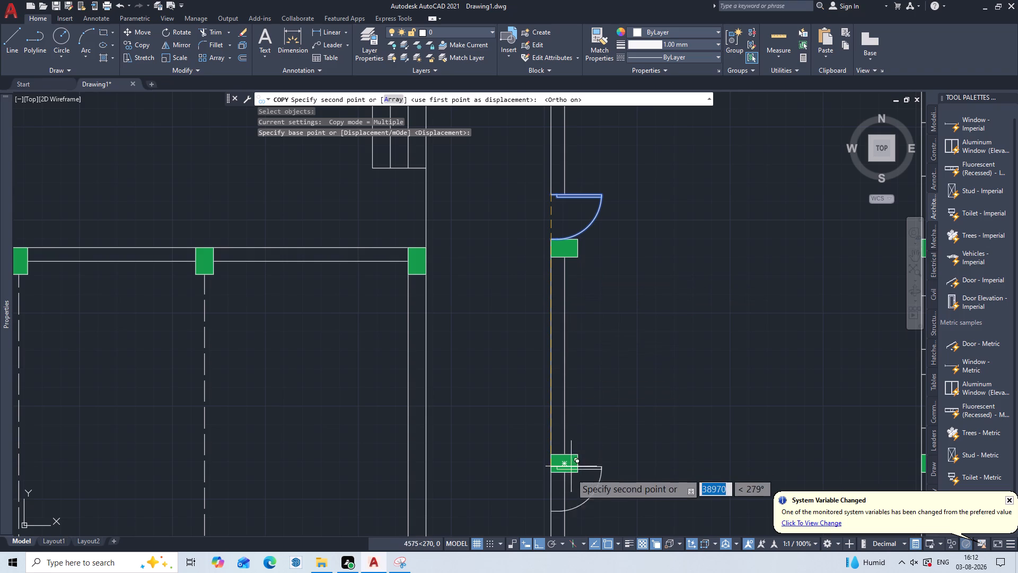
scroll(565, 477, "up", 2)
middle_click_drag(562, 457, 582, 333)
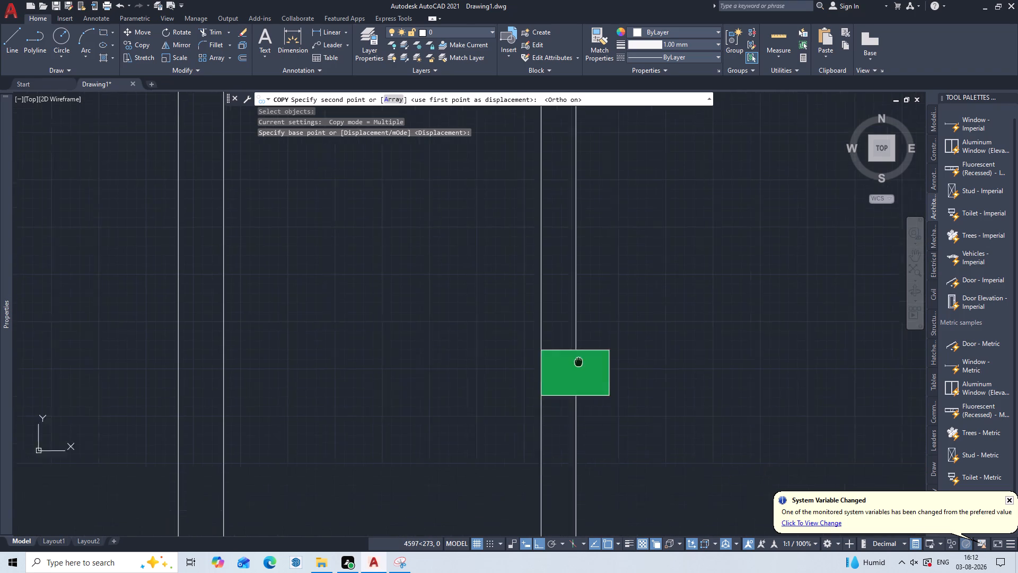
middle_click_drag(582, 333, 593, 244)
scroll(568, 270, "up", 1)
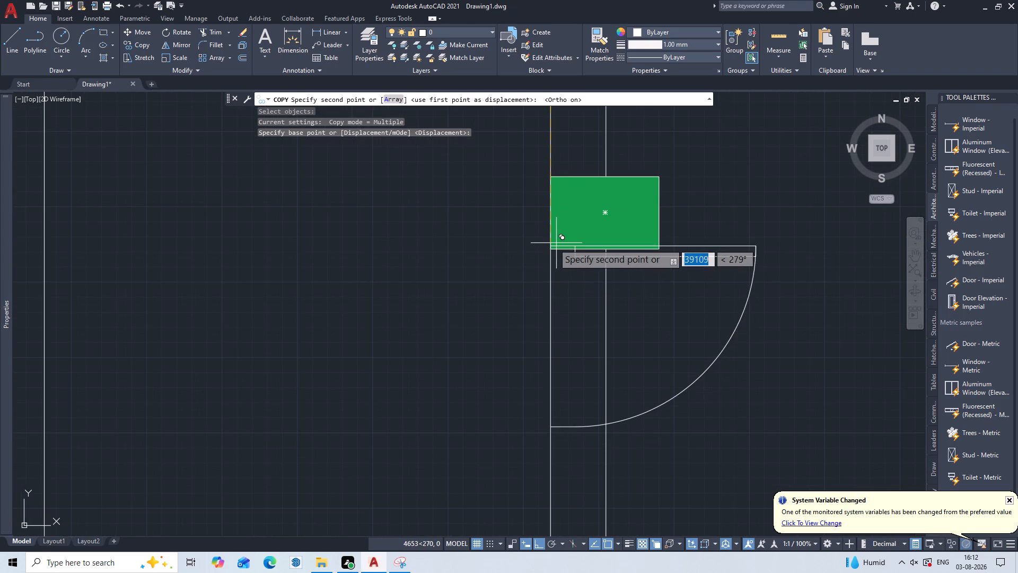
left_click(550, 251)
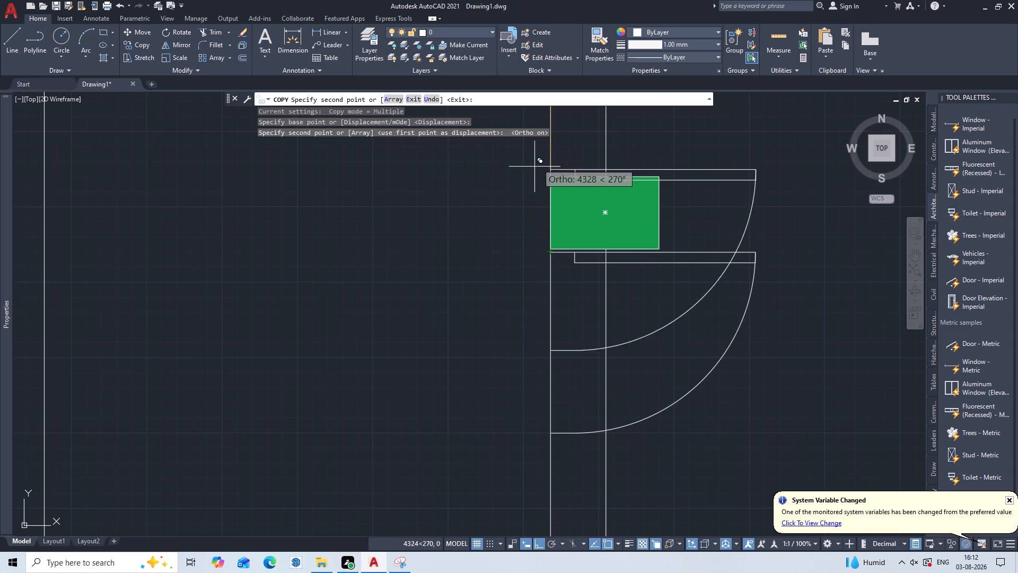
key("Escape")
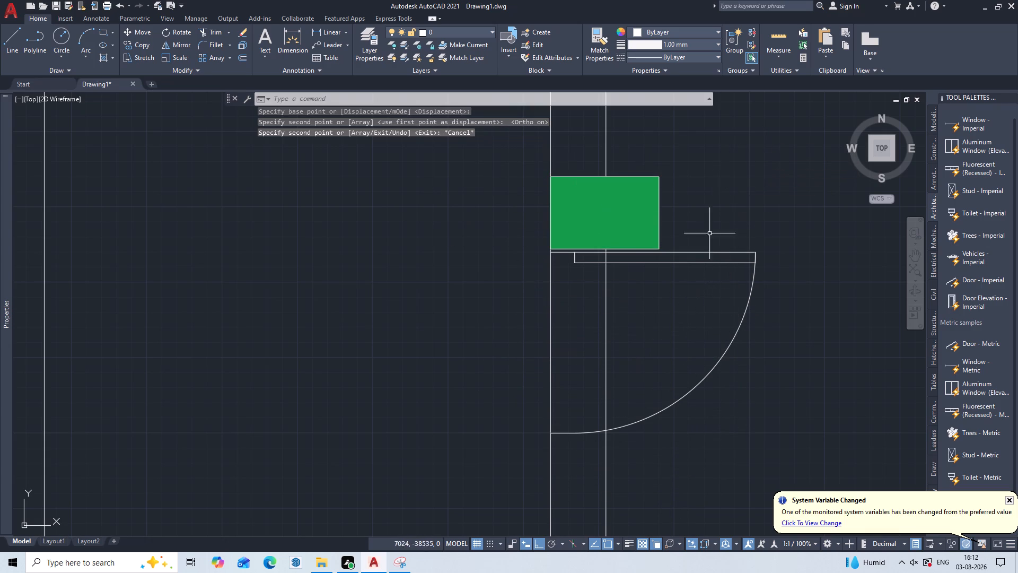
Move the copied door by its upper hinge-side corner up to the third column's lower-left corner.
key("m")
key("Return")
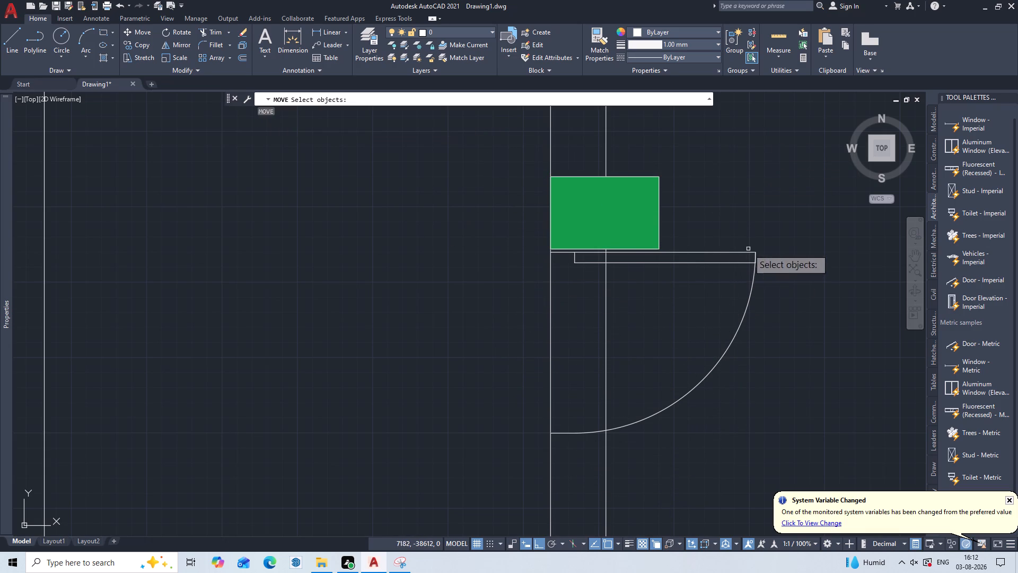
left_click(753, 231)
left_click(679, 328)
key("Return")
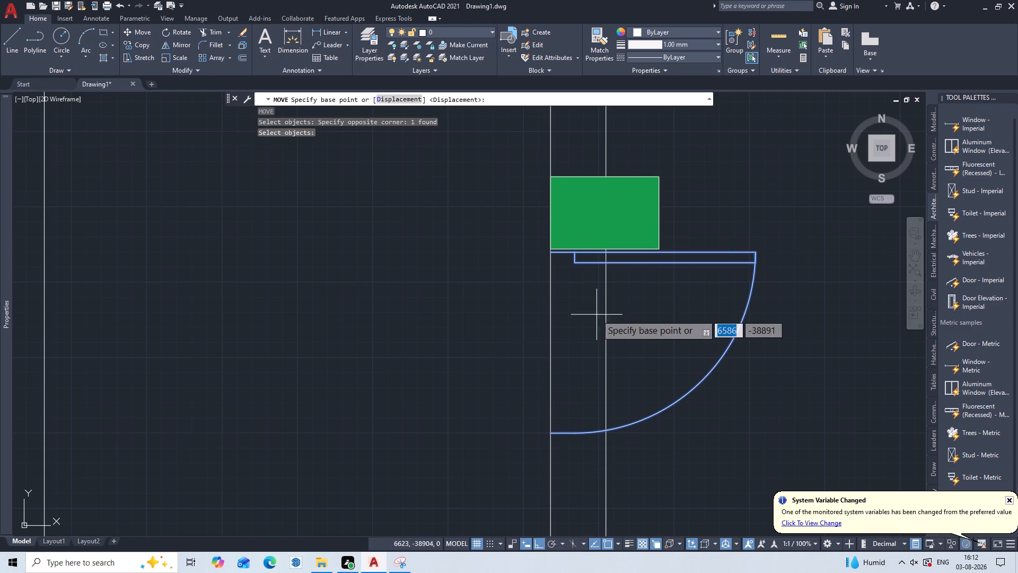
scroll(545, 235, "up", 4)
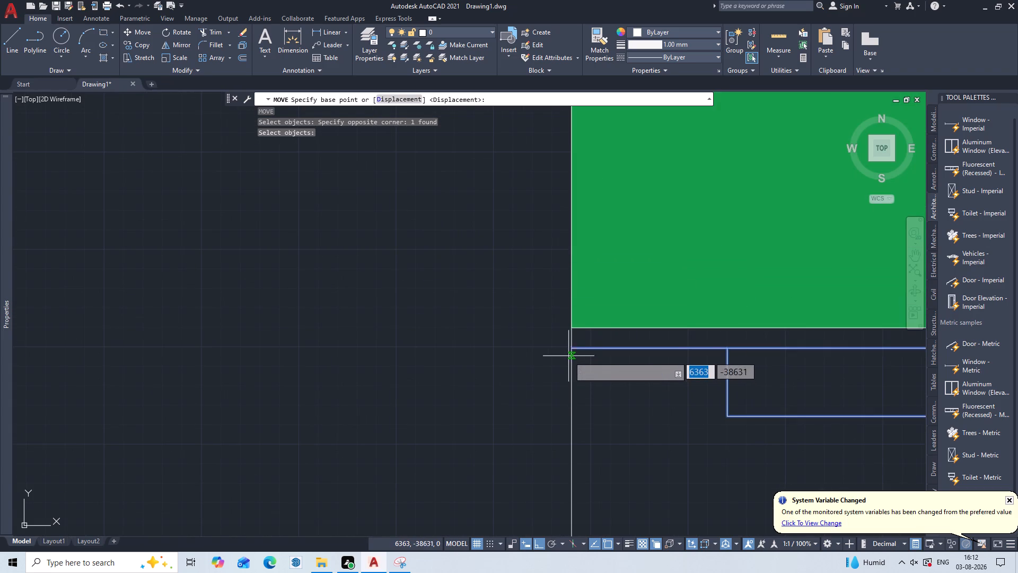
left_click(574, 348)
left_click(571, 331)
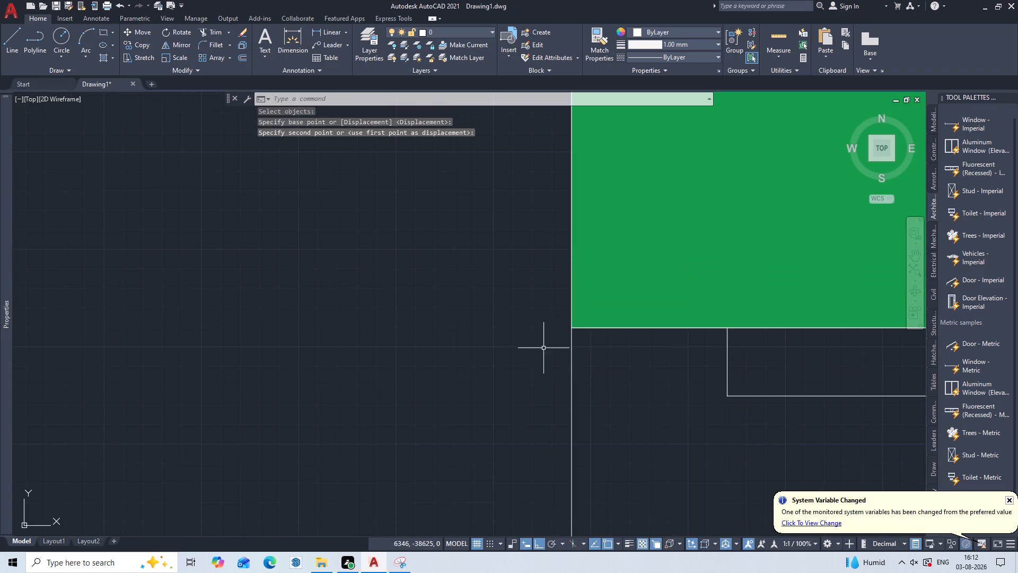
key("Escape")
Trim both wall lines across the opening of the door below the third column.
scroll(479, 372, "down", 6)
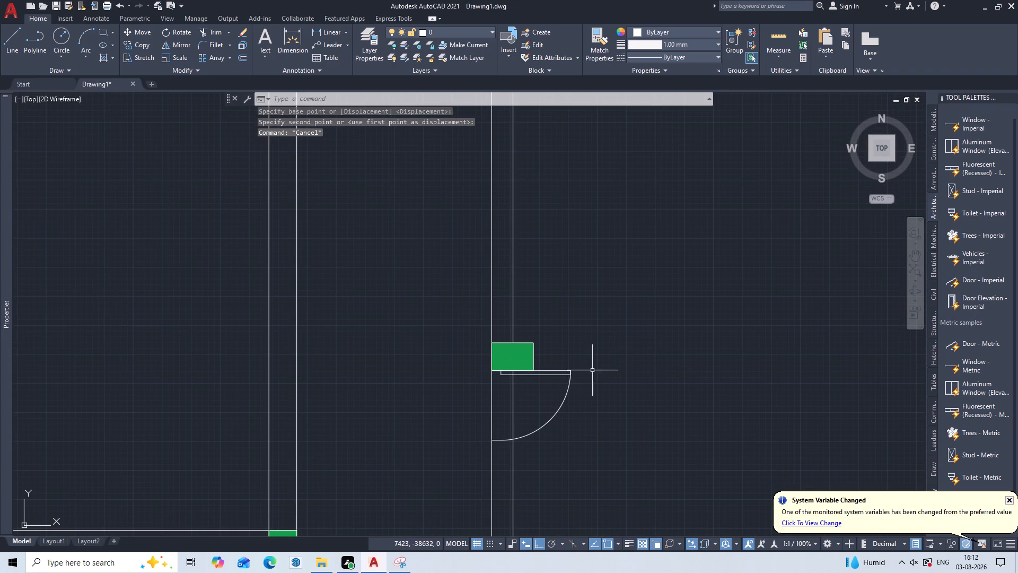
type("TR")
key("Return")
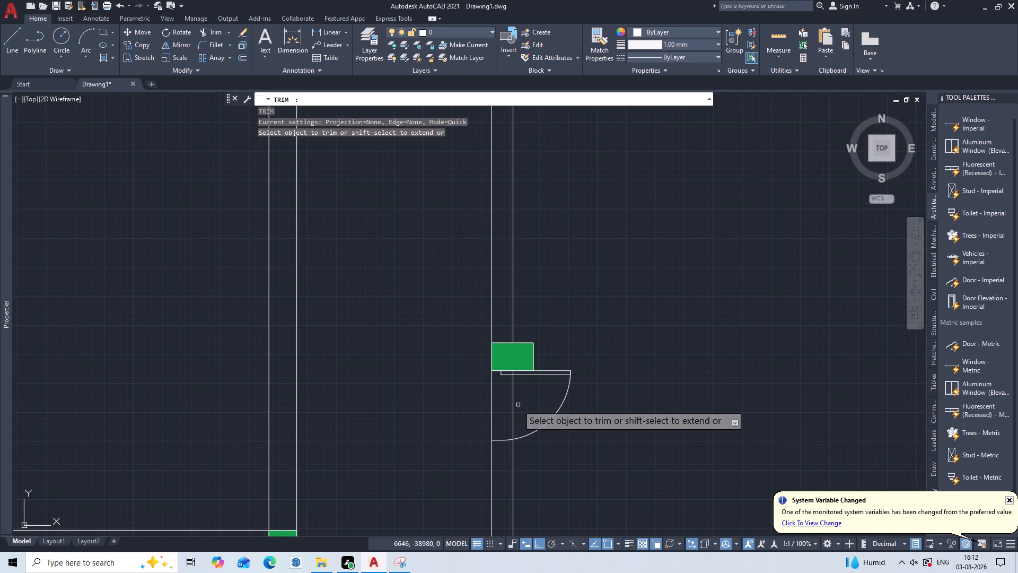
left_click(524, 406)
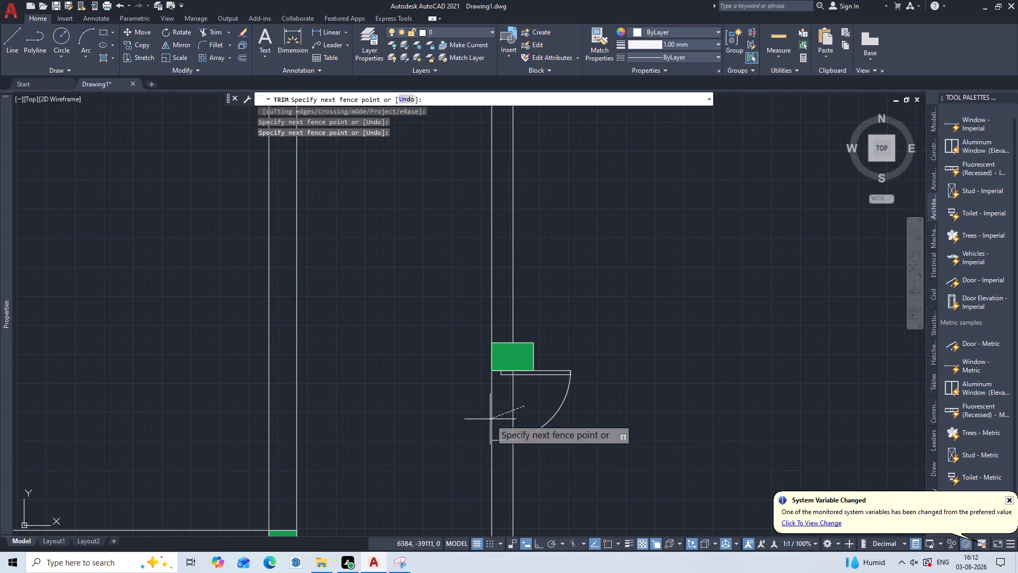
left_click(477, 424)
Trim the leftover inner wall line piece inside the leaf of the door below the third column.
scroll(499, 387, "up", 3)
scroll(541, 344, "up", 2)
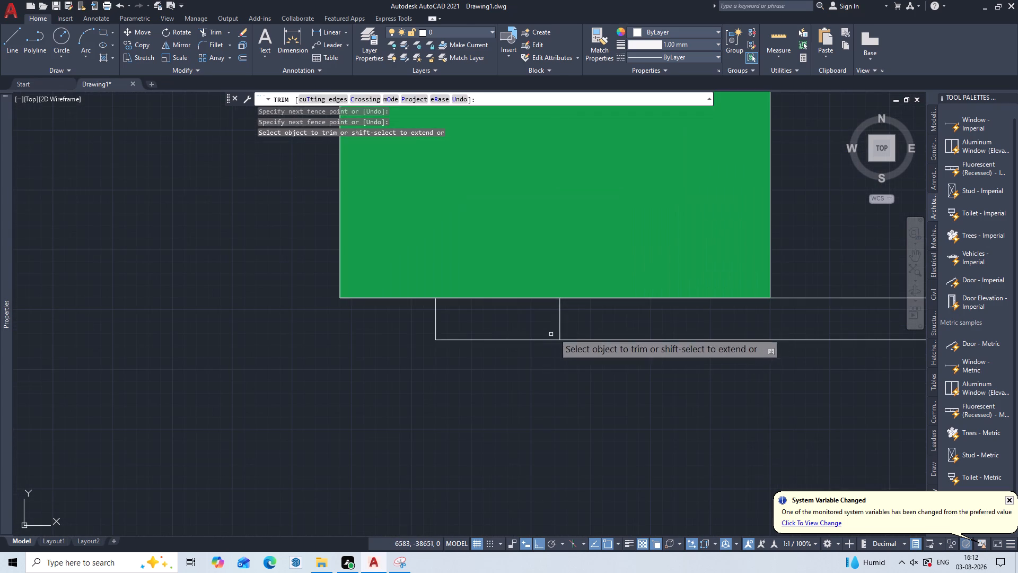
left_click(567, 324)
left_click(555, 323)
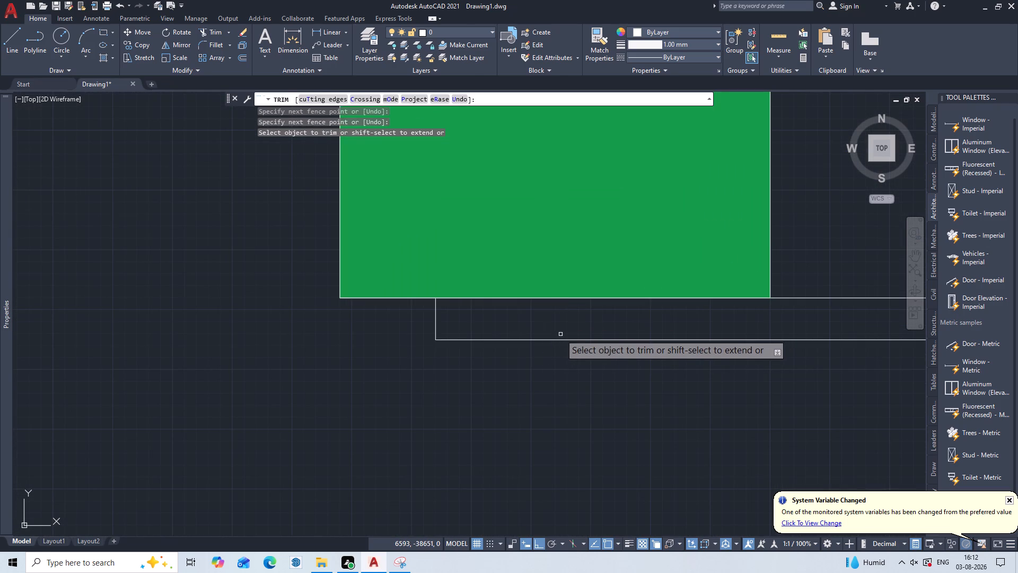
key("Escape")
key("Escape")
key("Escape")
key("Escape")
key("Escape")
key("Escape")
key("Escape")
key("Escape")
key("Escape")
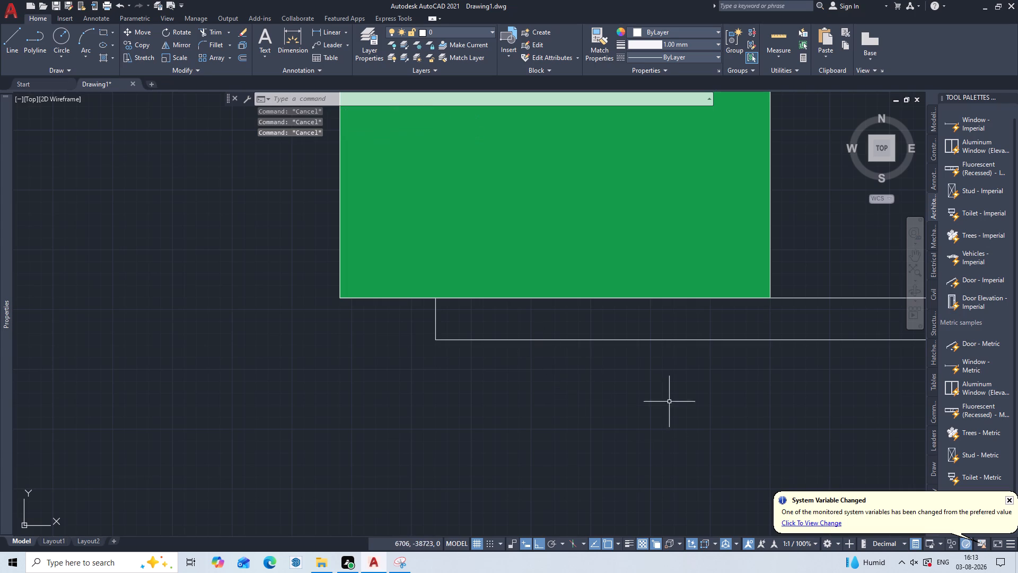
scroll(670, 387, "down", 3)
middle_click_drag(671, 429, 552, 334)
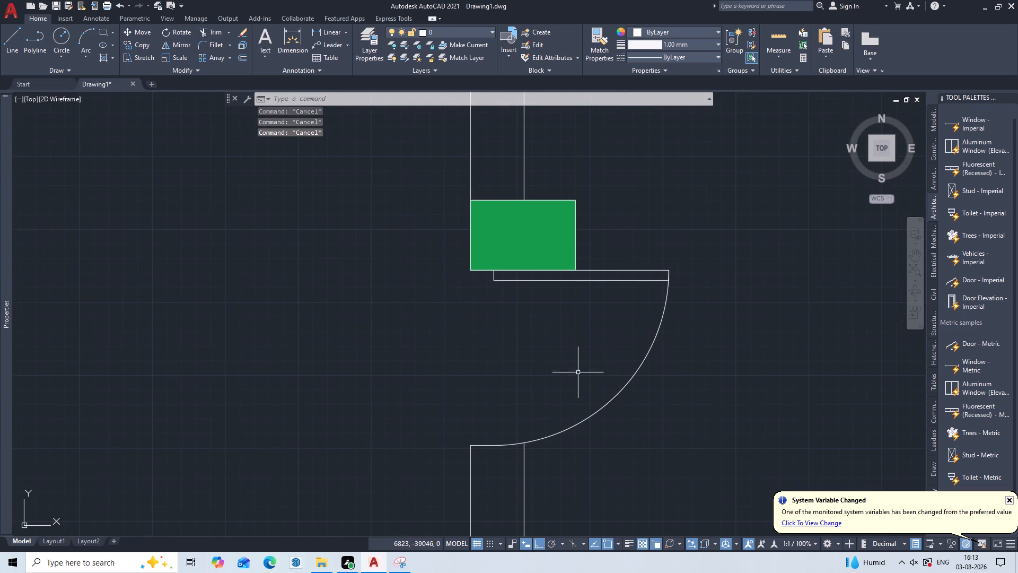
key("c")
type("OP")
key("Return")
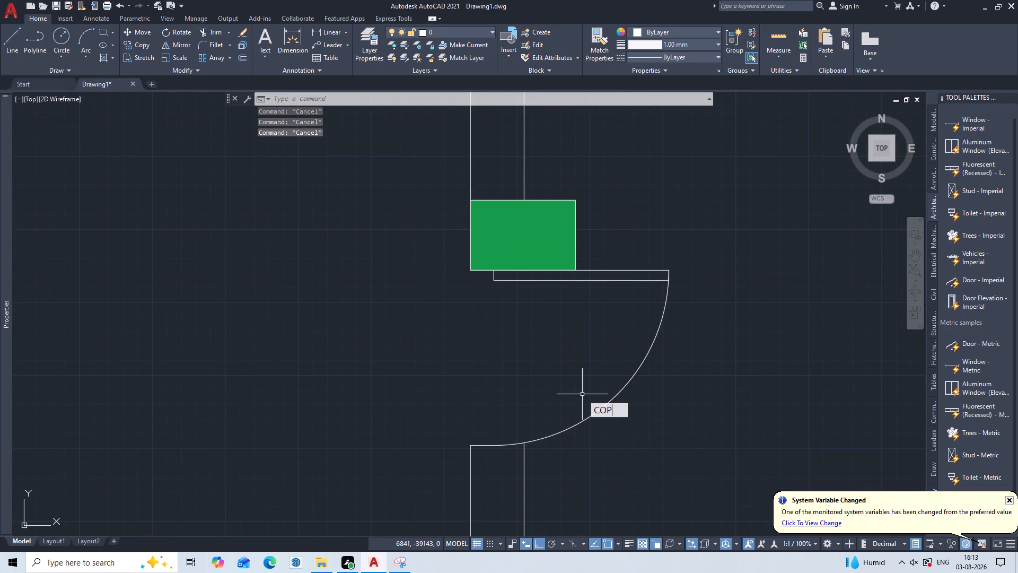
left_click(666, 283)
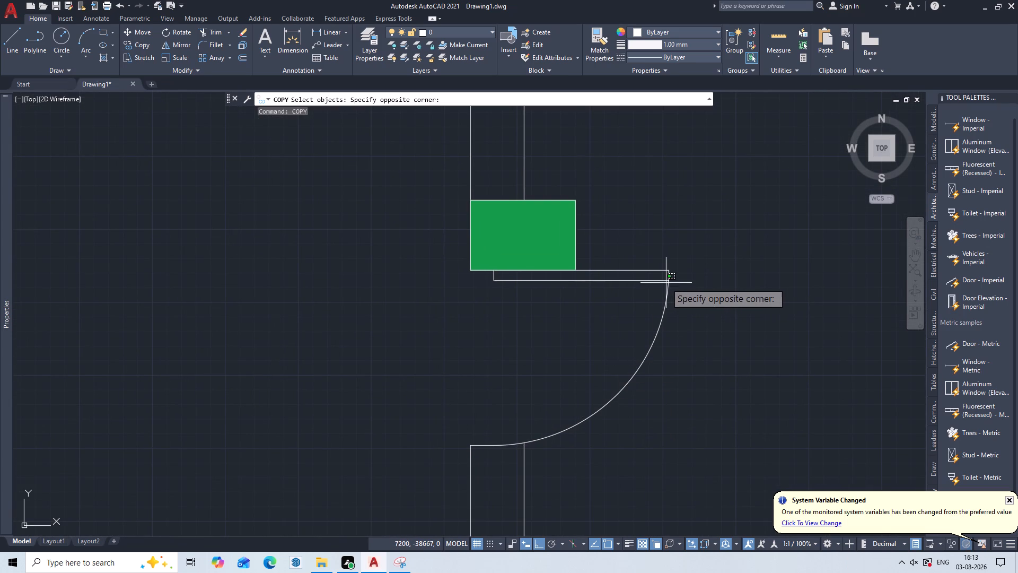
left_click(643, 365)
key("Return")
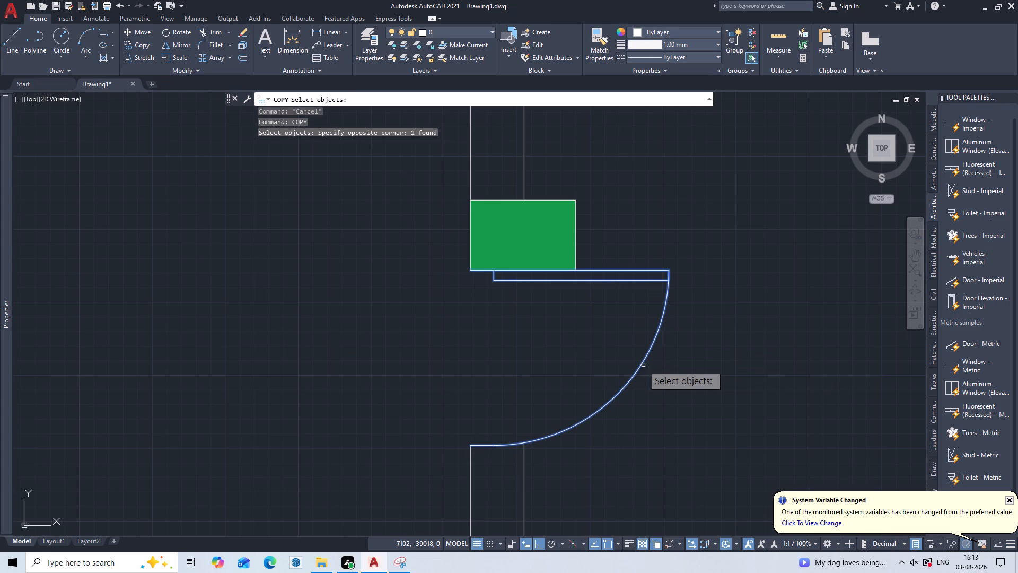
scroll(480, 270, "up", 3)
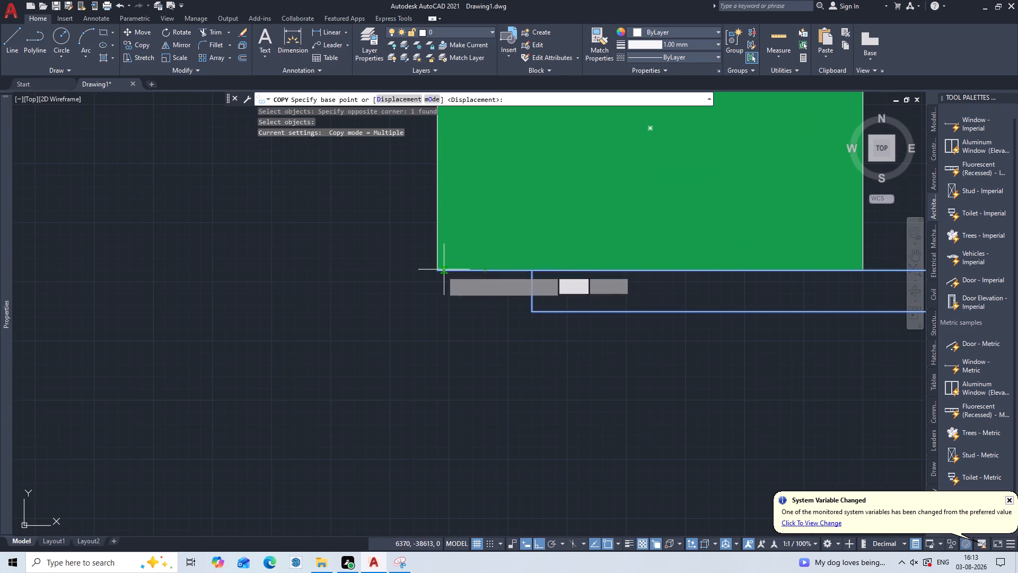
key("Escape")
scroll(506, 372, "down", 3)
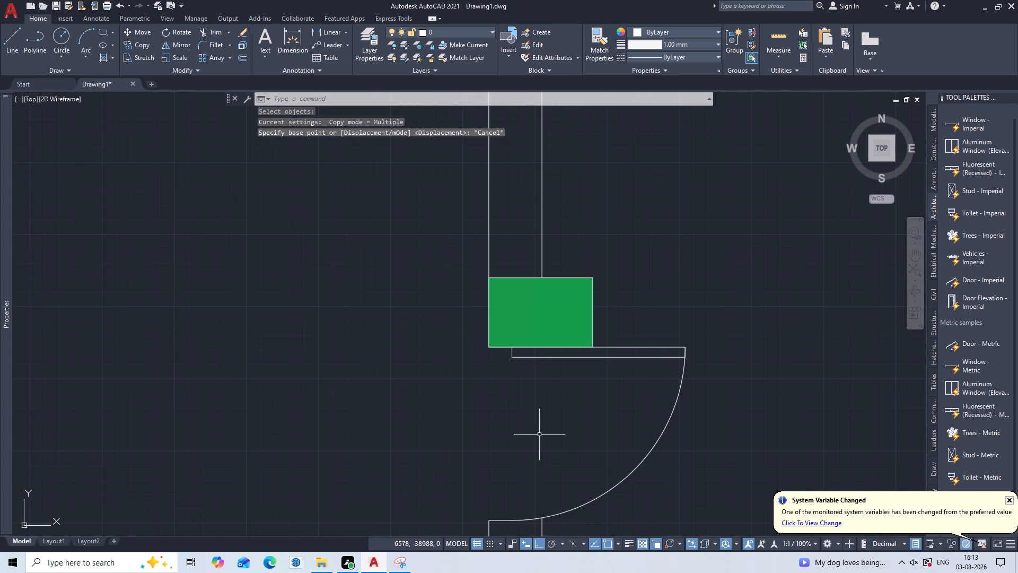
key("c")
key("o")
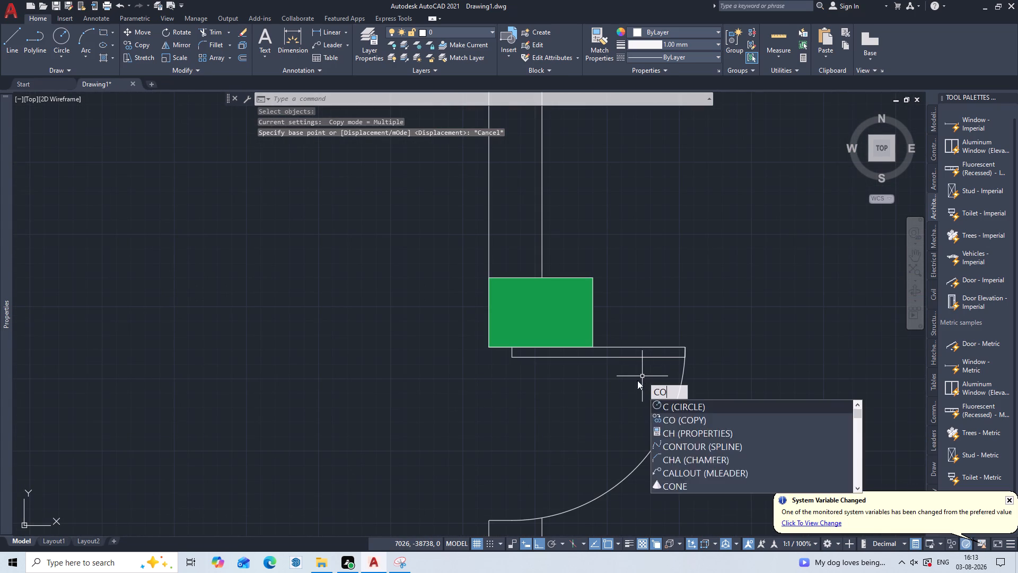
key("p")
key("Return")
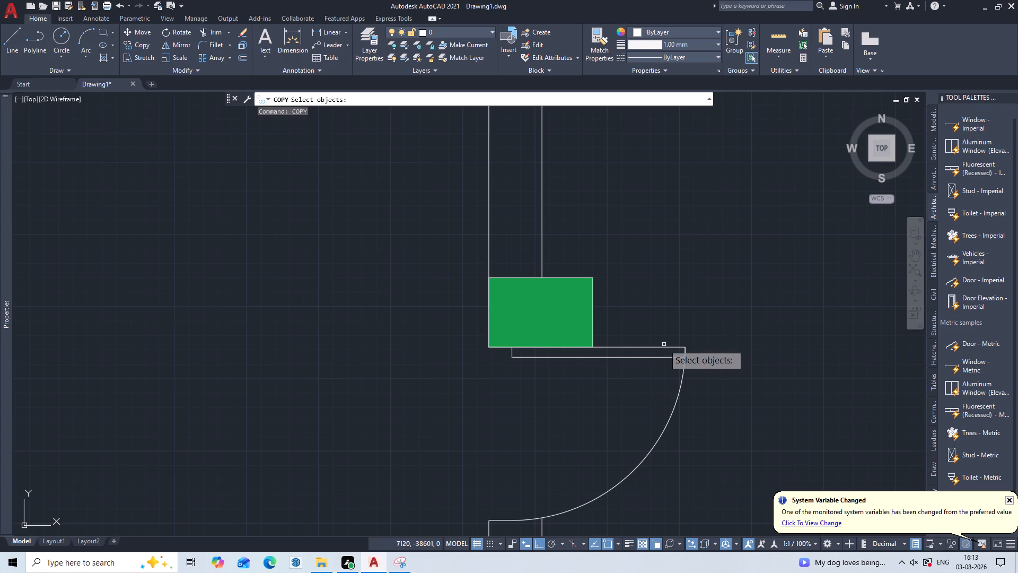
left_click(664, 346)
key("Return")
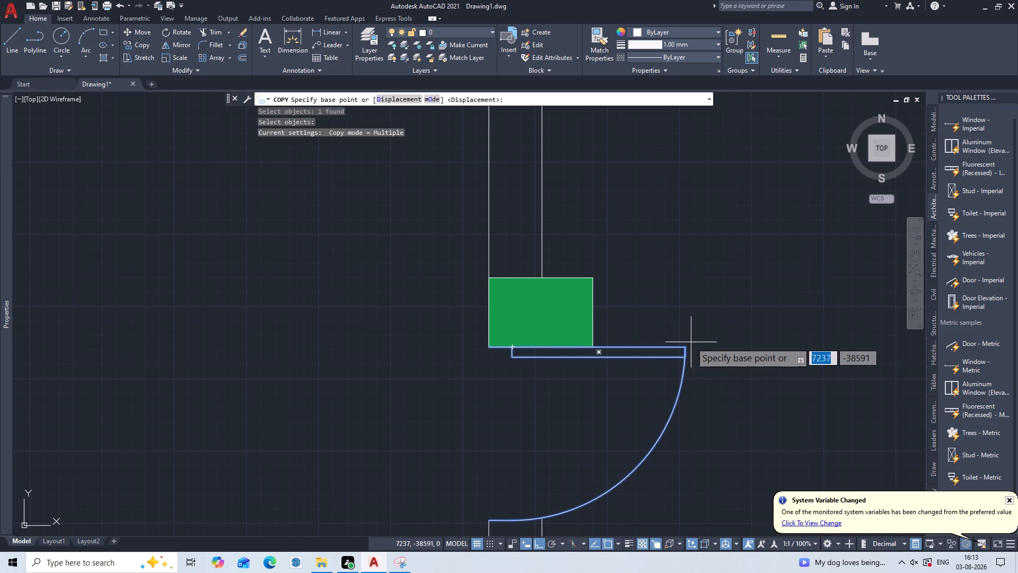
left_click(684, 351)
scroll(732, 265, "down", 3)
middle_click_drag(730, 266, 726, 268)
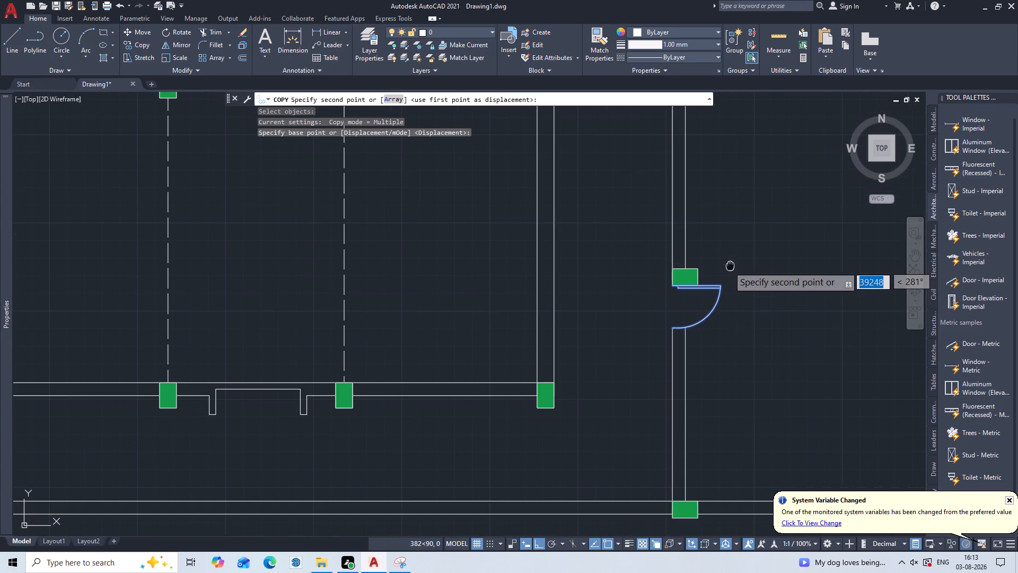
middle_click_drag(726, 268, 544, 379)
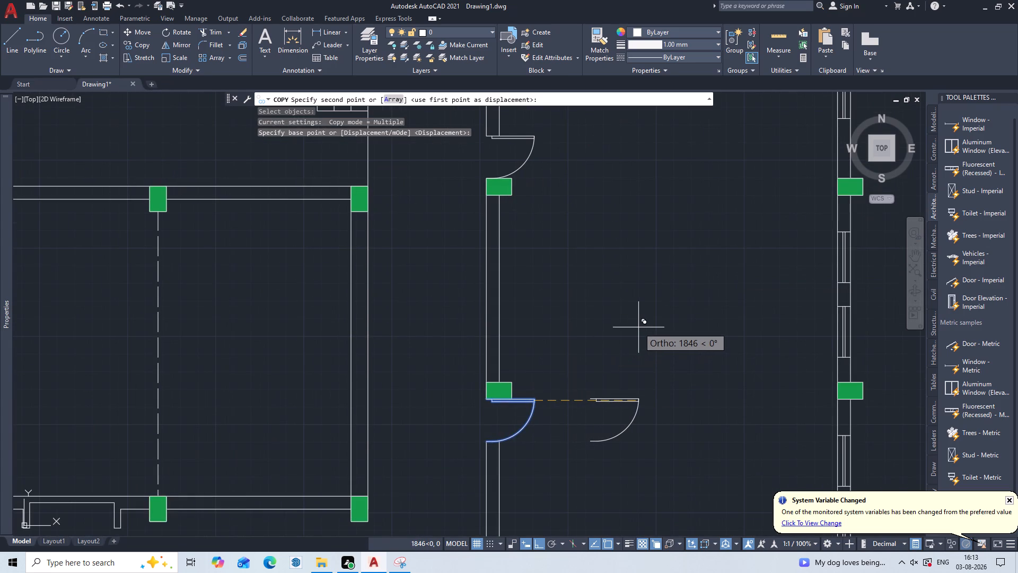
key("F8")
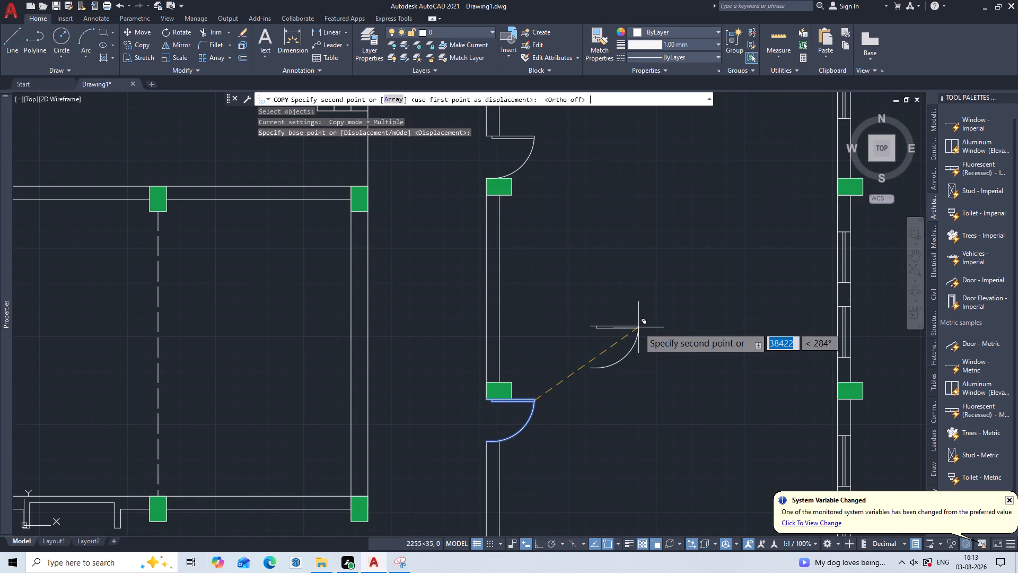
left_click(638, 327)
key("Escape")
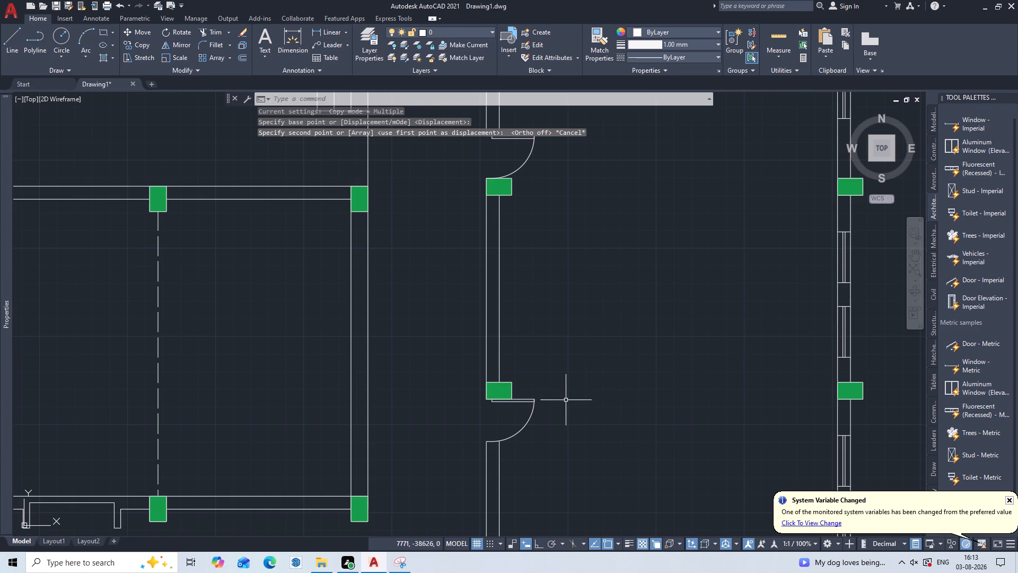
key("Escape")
Copy the door below the right wing's middle wall column into the open room, about 3140 mm away at about 32°.
scroll(597, 377, "down", 2)
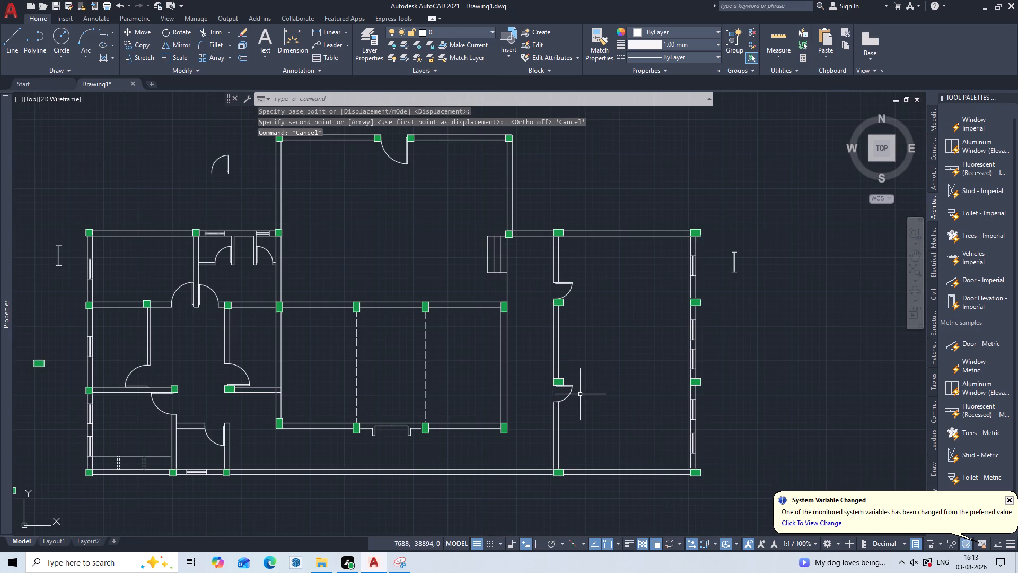
scroll(578, 396, "up", 3)
type("CO")
key("p")
key("Return")
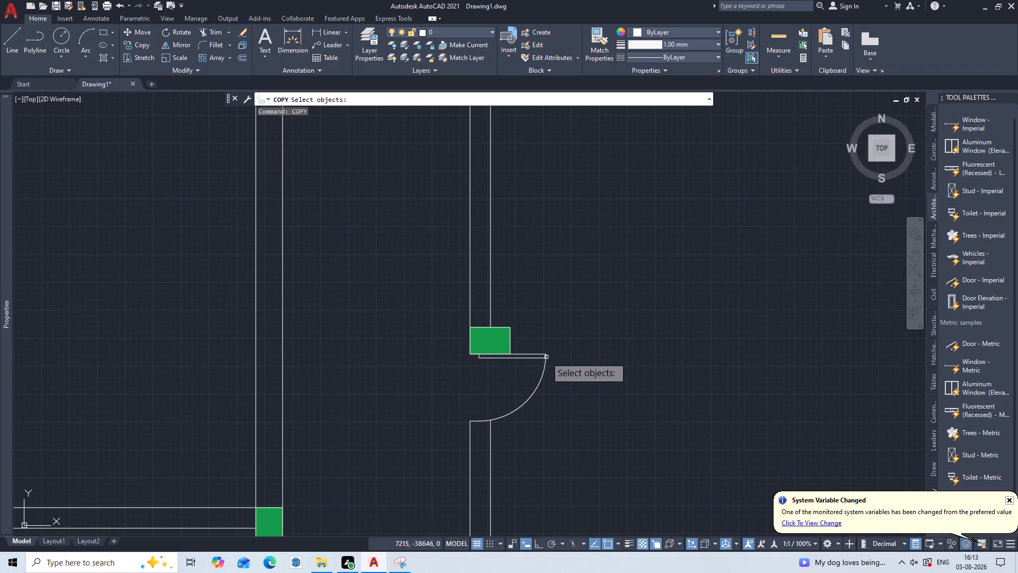
left_click(546, 357)
key("Return")
left_click(547, 357)
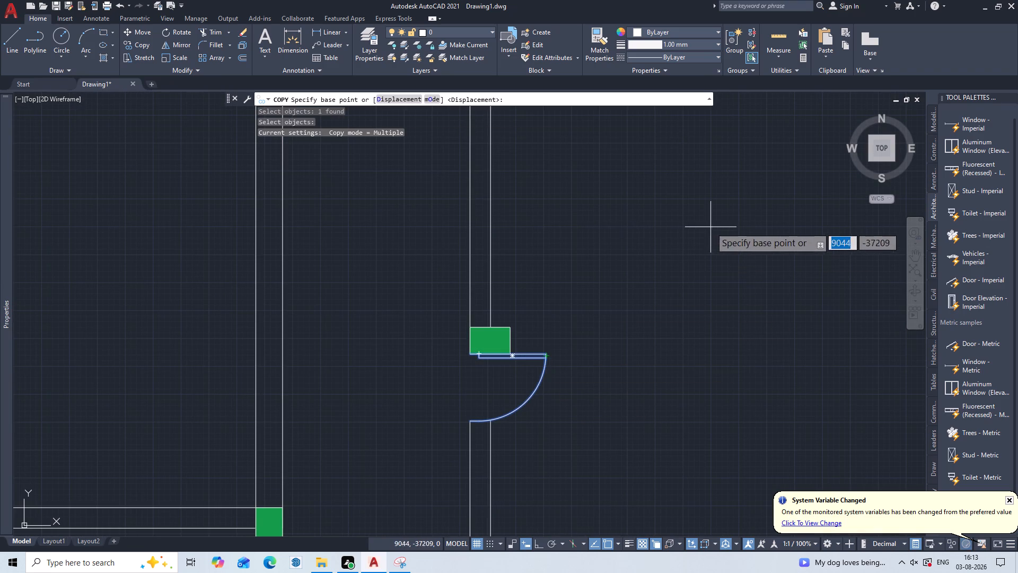
left_click(546, 353)
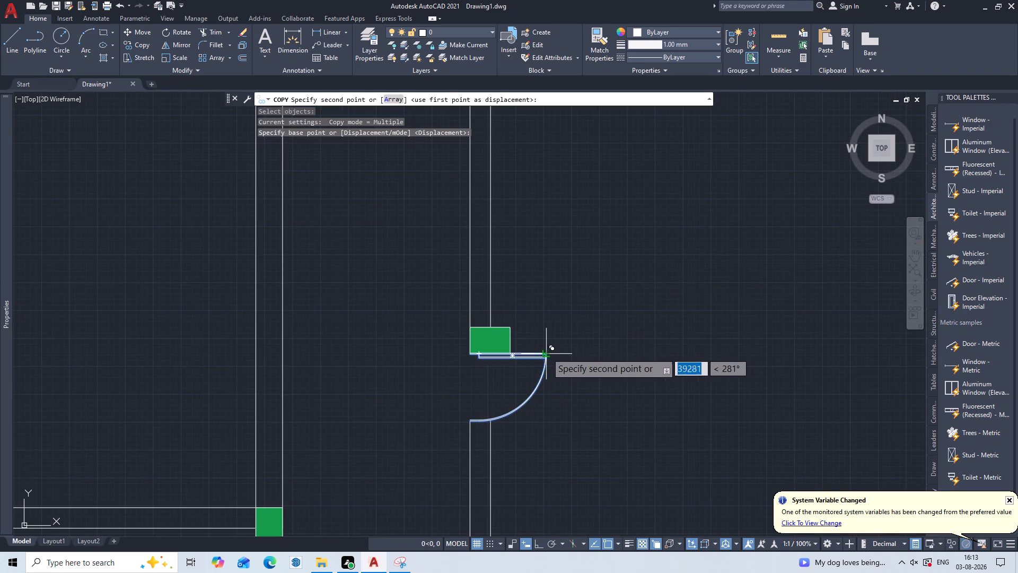
left_click(784, 205)
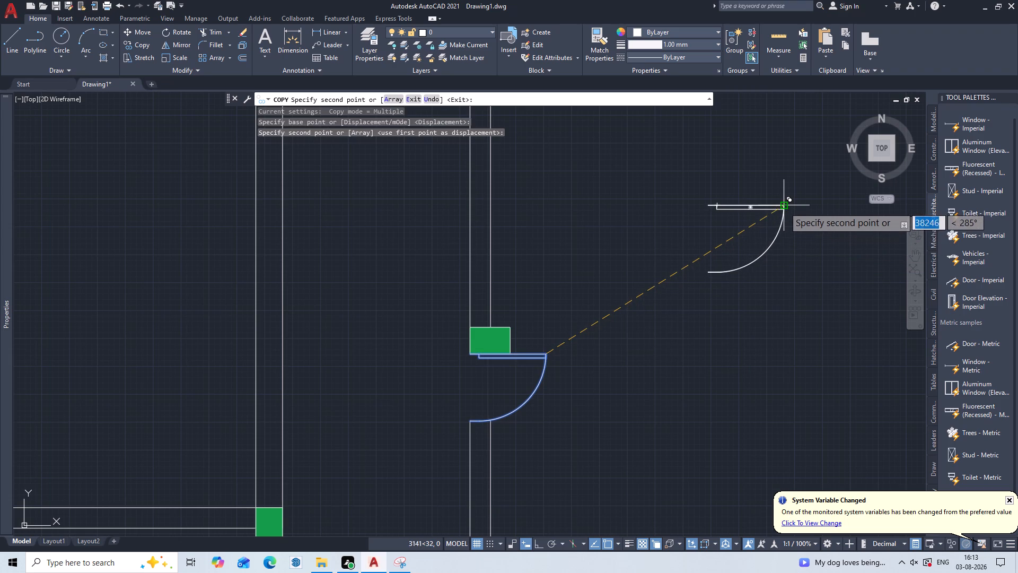
key("Escape")
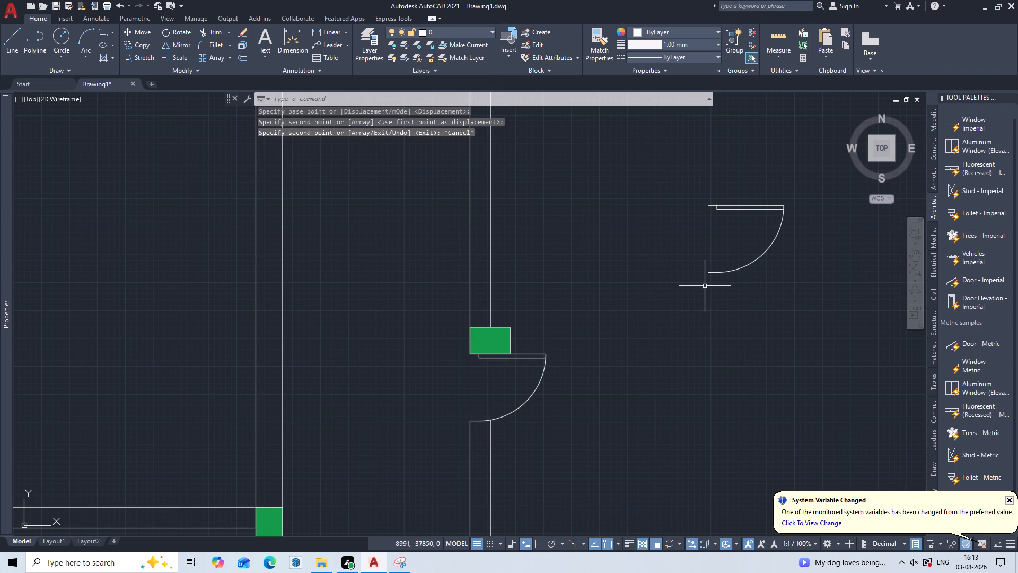
Rotate the copied door 180° about the wall-side endpoint of its leaf.
key("r")
key("o")
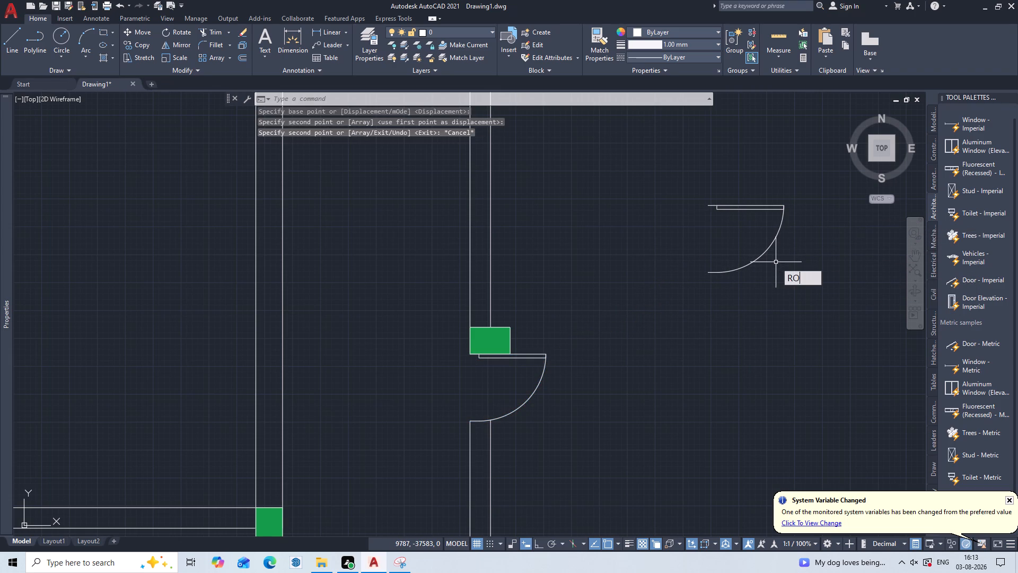
key("Return")
left_click(784, 210)
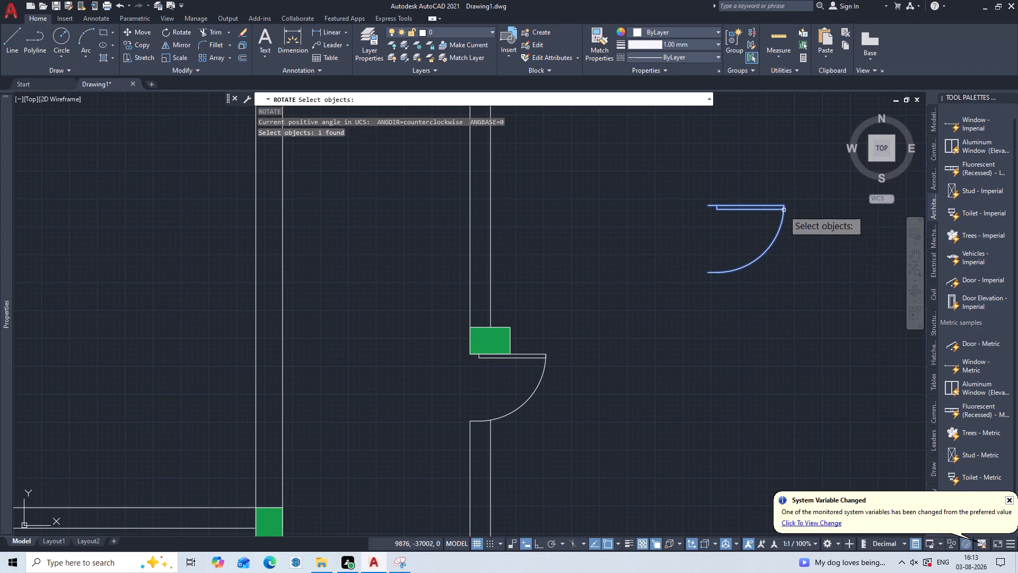
key("Return")
left_click(706, 205)
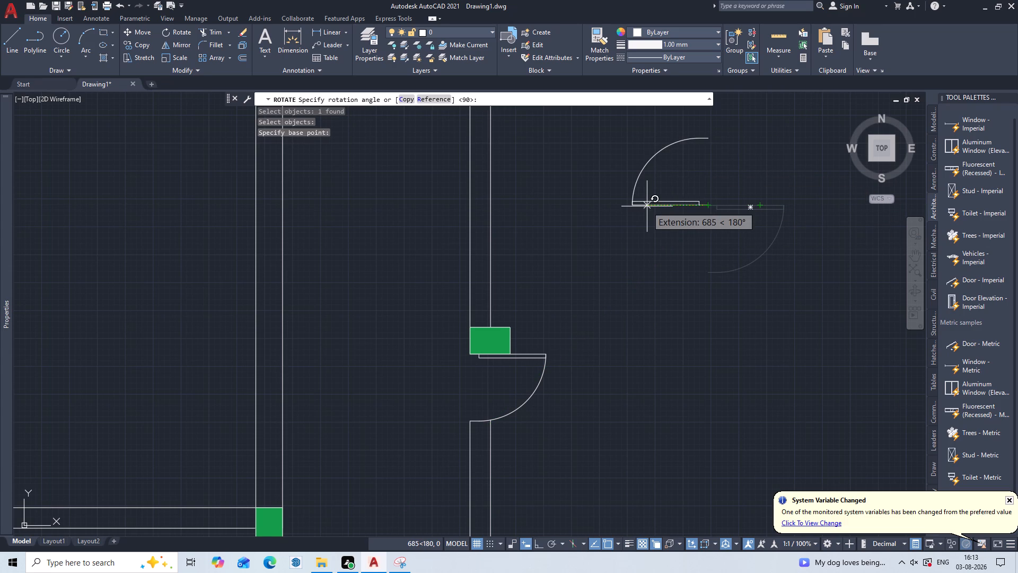
left_click(647, 206)
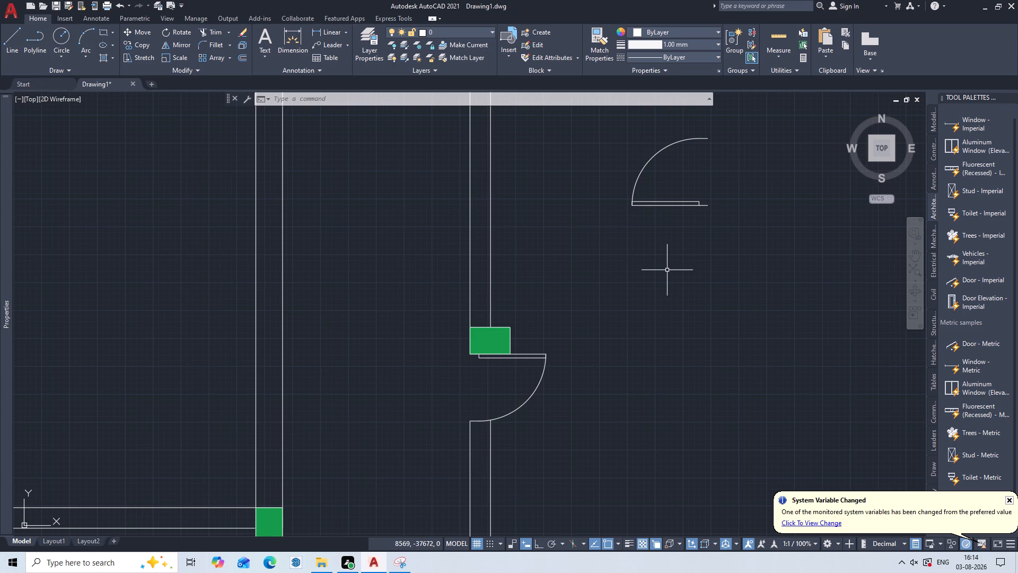
Flip the rotated door block so its leaf and swing open toward the exterior window wall.
left_click(692, 197)
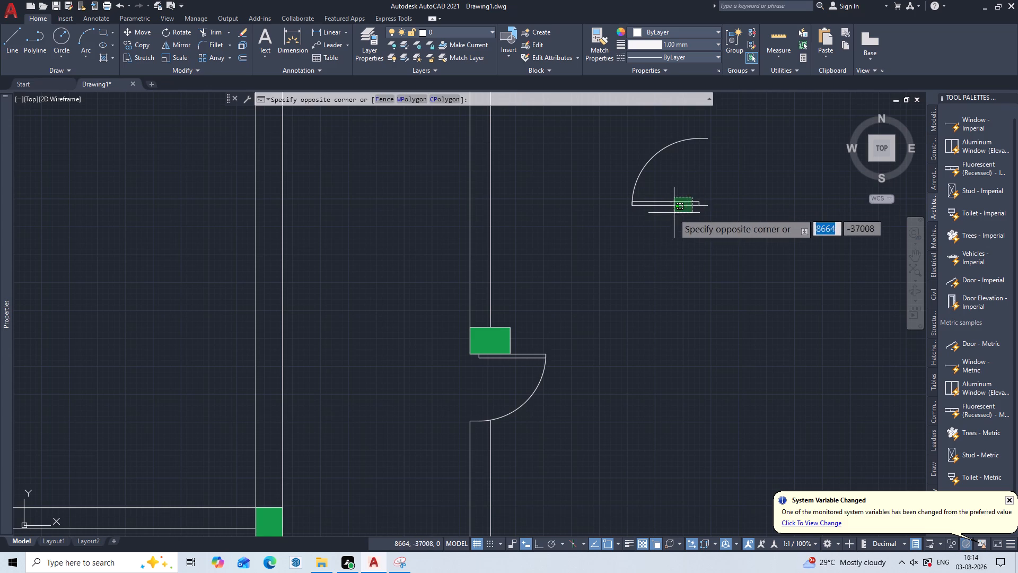
left_click(670, 216)
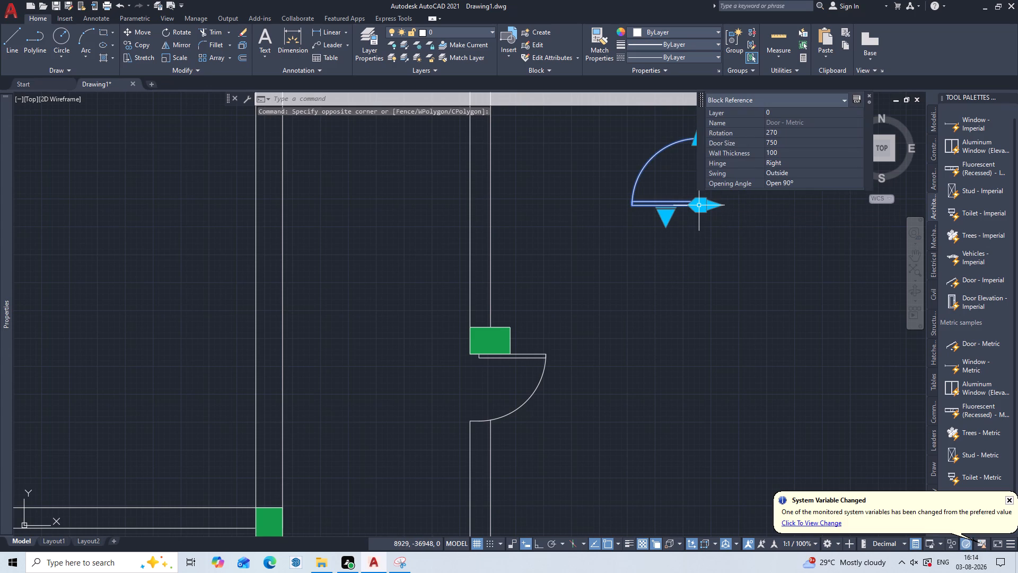
middle_click_drag(699, 208, 581, 314)
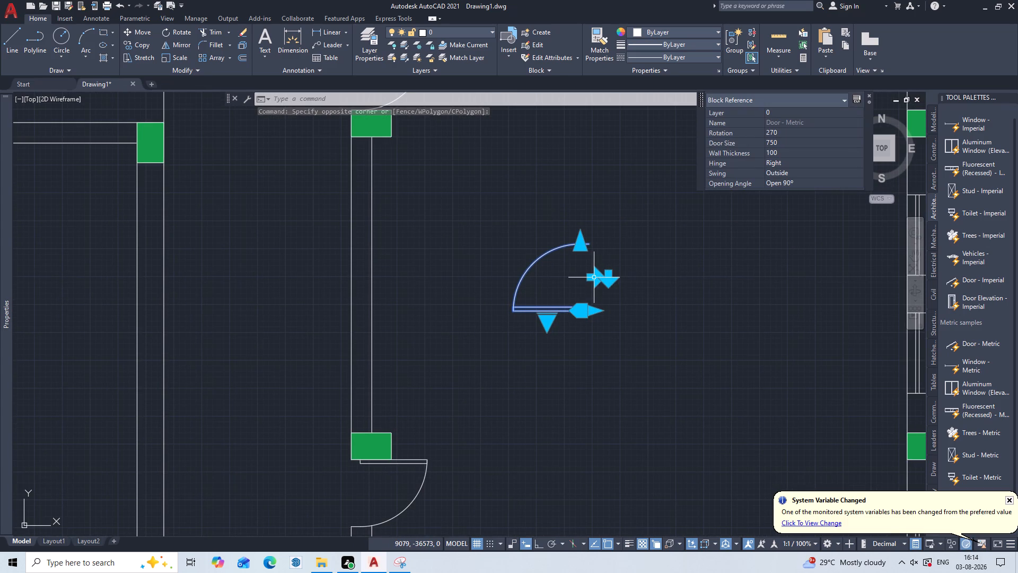
left_click(591, 276)
key("Escape")
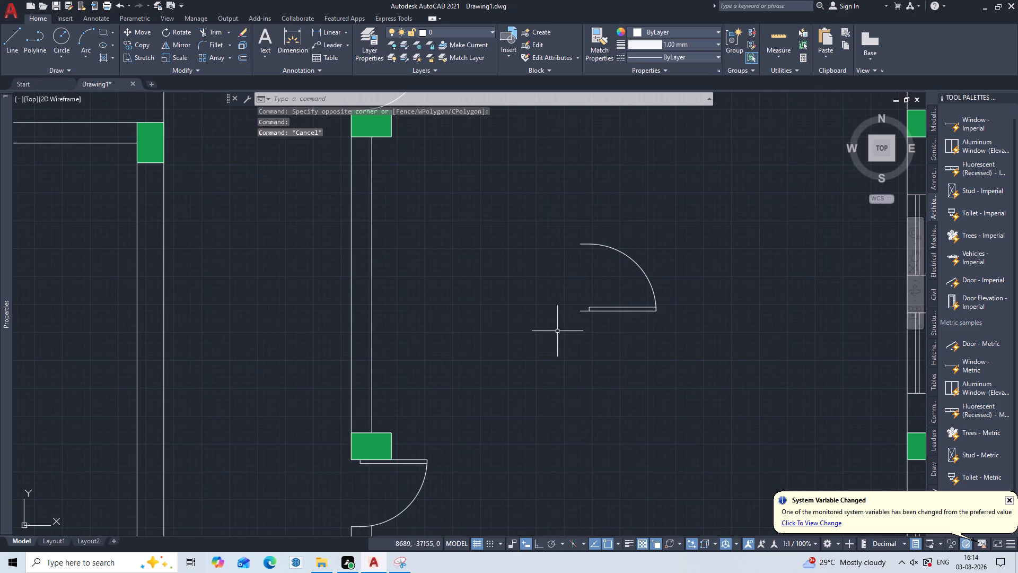
Move the flipped door by its wall-side leaf endpoint onto the upper outer corner of the column above the original door.
scroll(569, 303, "up", 1)
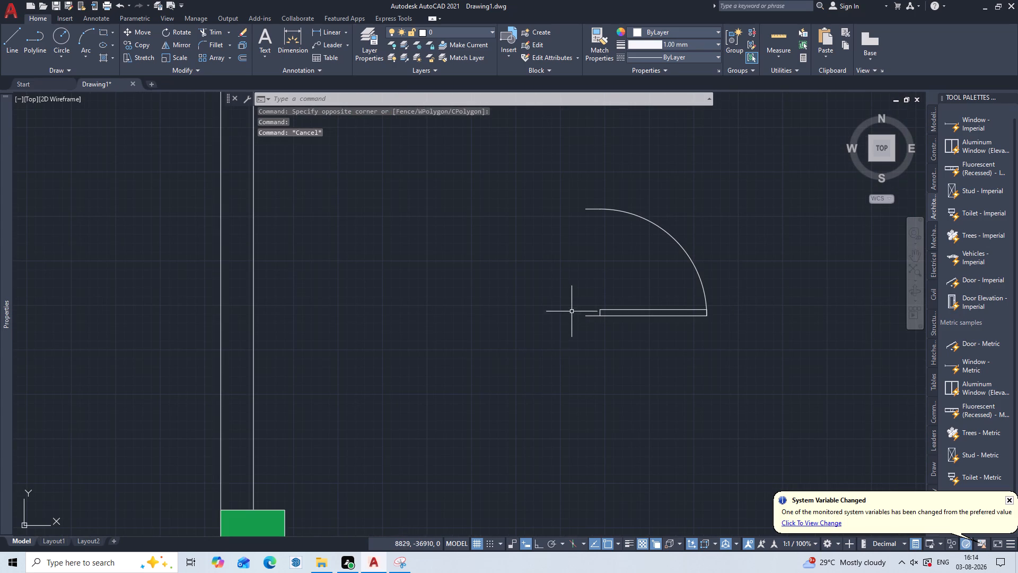
key("m")
key("Return")
left_click(603, 307)
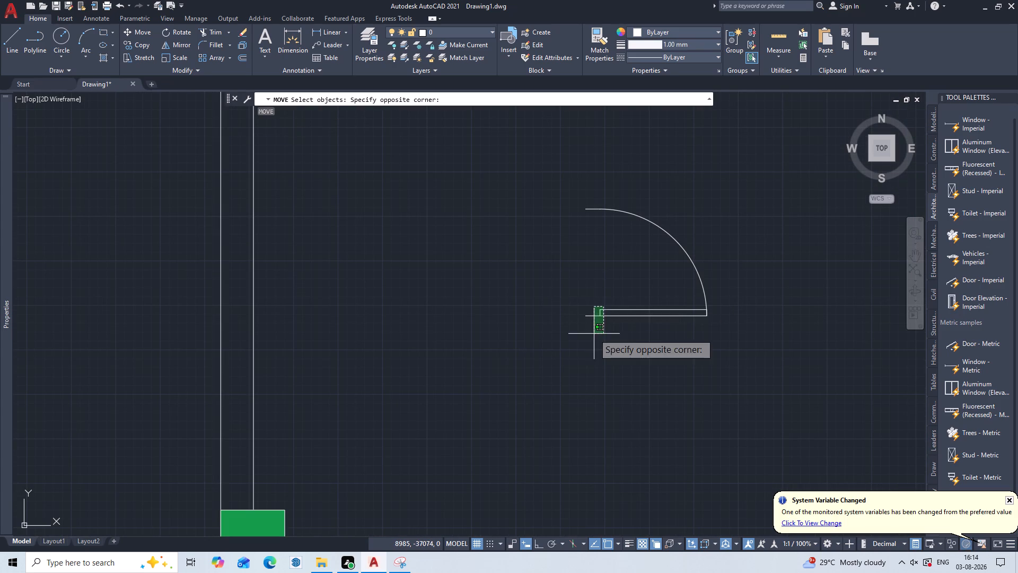
left_click(594, 334)
key("Return")
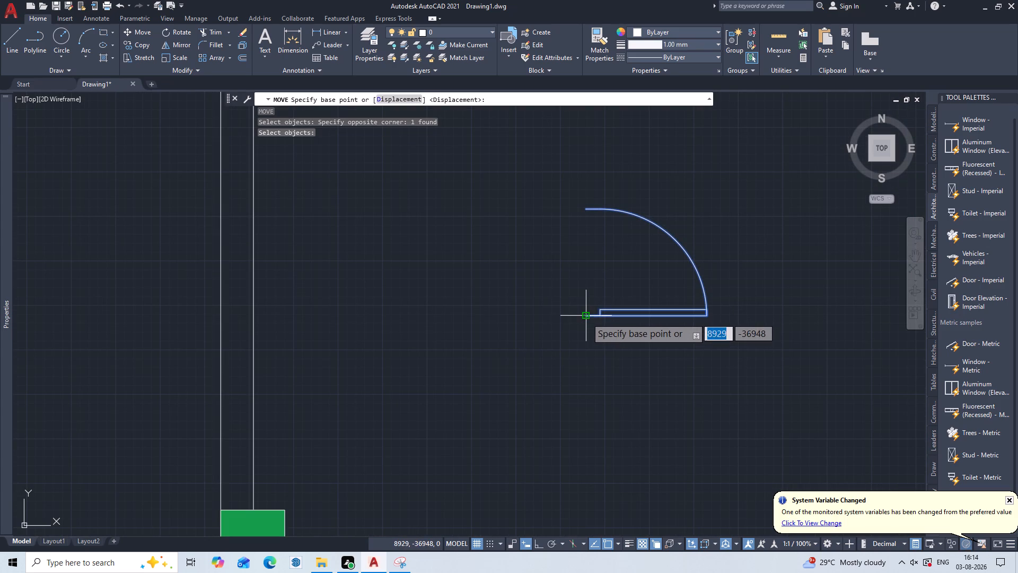
left_click(586, 318)
scroll(494, 374, "down", 1)
middle_click_drag(492, 374, 688, 223)
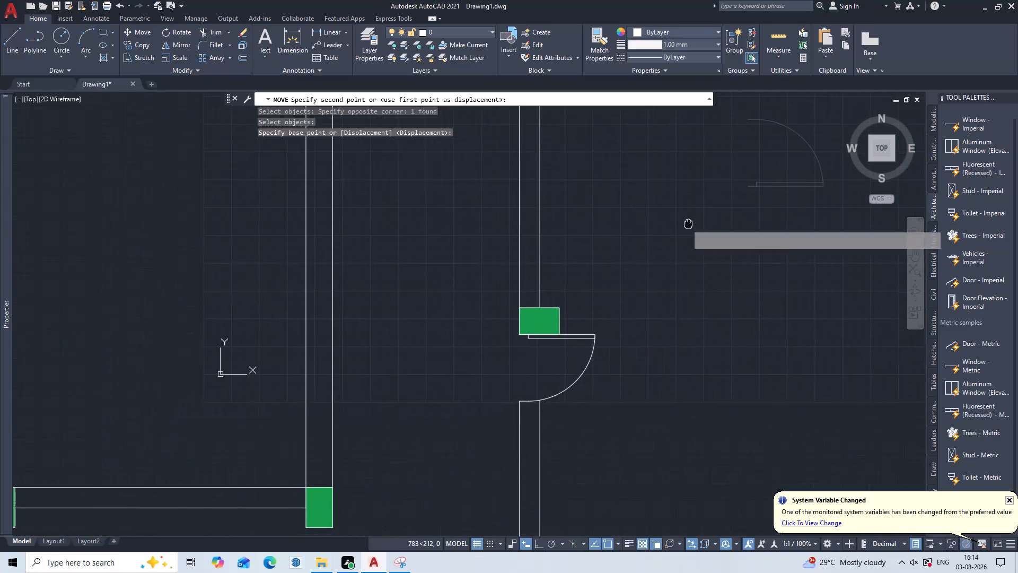
scroll(505, 283, "up", 3)
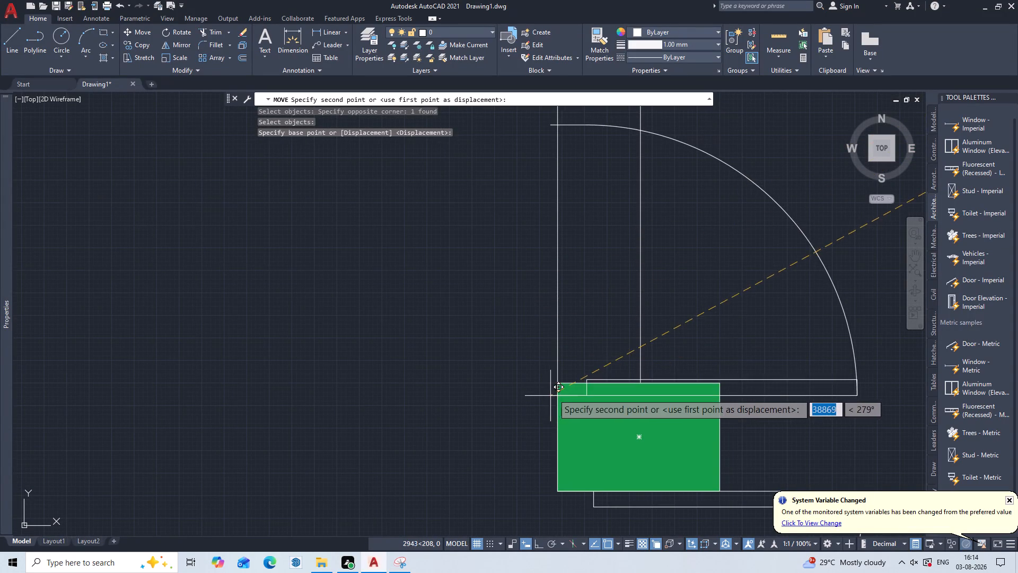
left_click(555, 384)
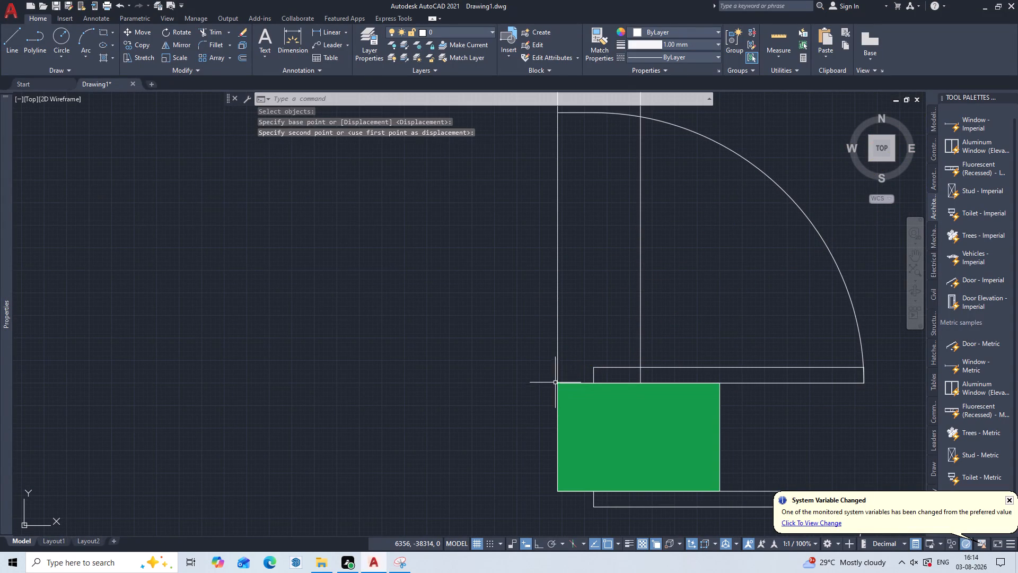
key("Escape")
Trim both wall lines inside the new door's opening, including the short remnant crossing the door leaf.
key("t")
key("r")
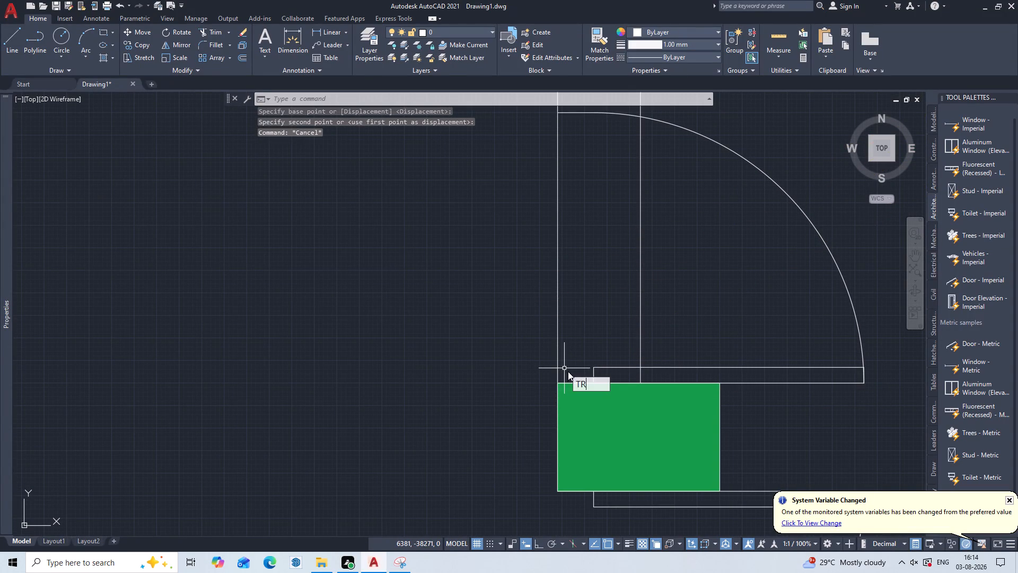
key("Return")
left_click_drag(667, 246, 654, 255)
left_click(549, 320)
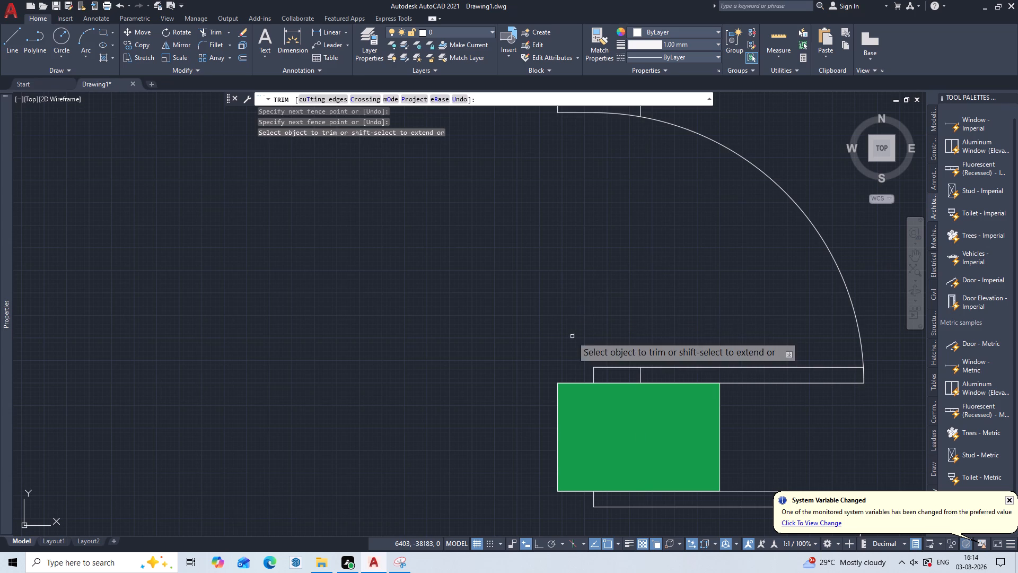
scroll(616, 330, "up", 2)
middle_click_drag(616, 330, 492, 187)
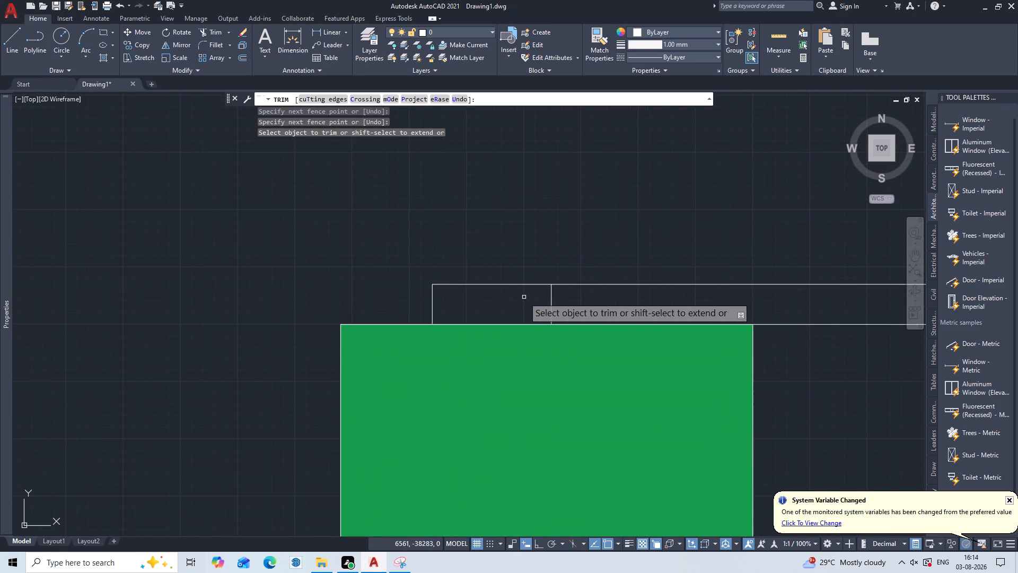
left_click_drag(582, 290, 575, 294)
left_click(537, 312)
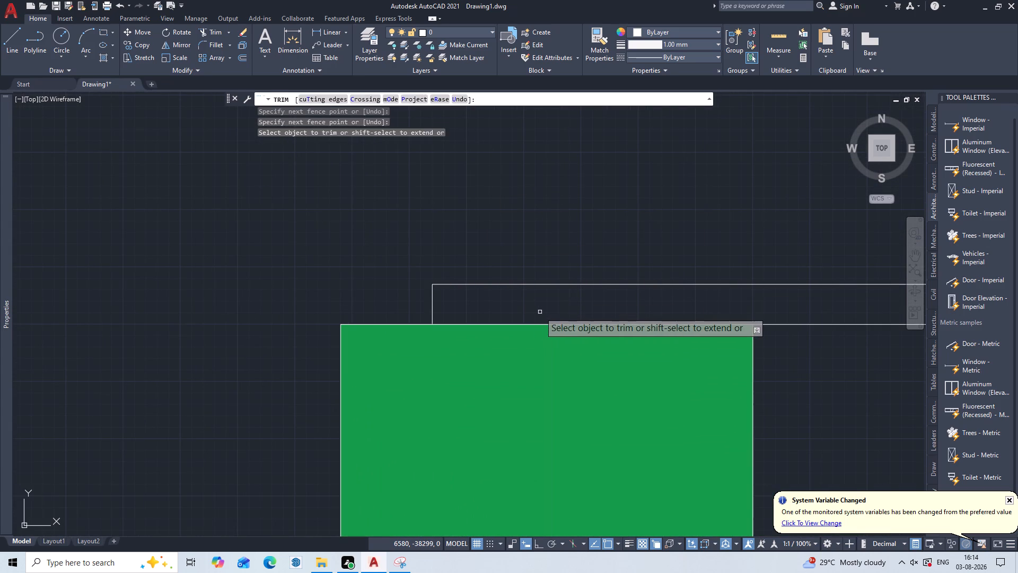
key("Escape")
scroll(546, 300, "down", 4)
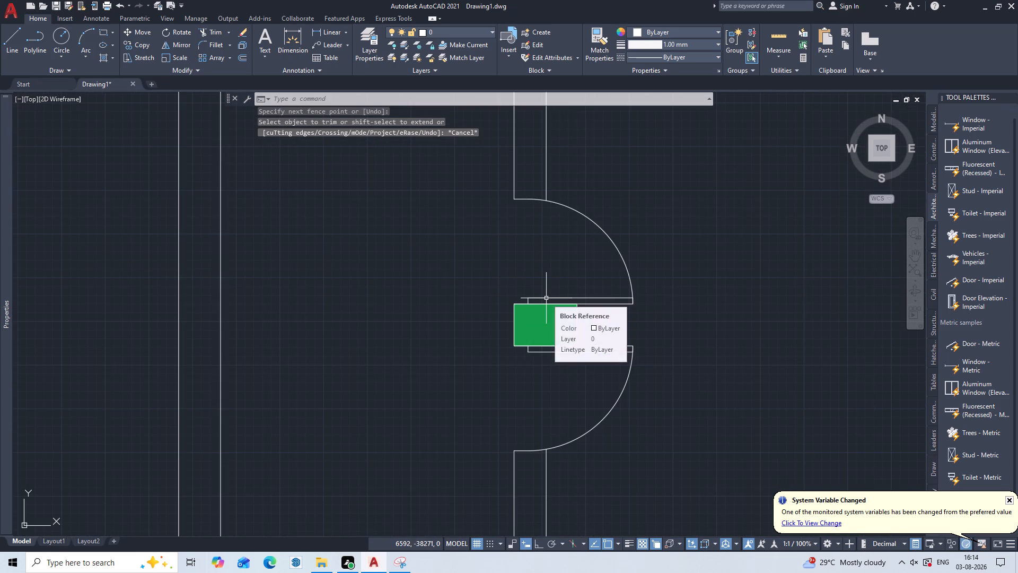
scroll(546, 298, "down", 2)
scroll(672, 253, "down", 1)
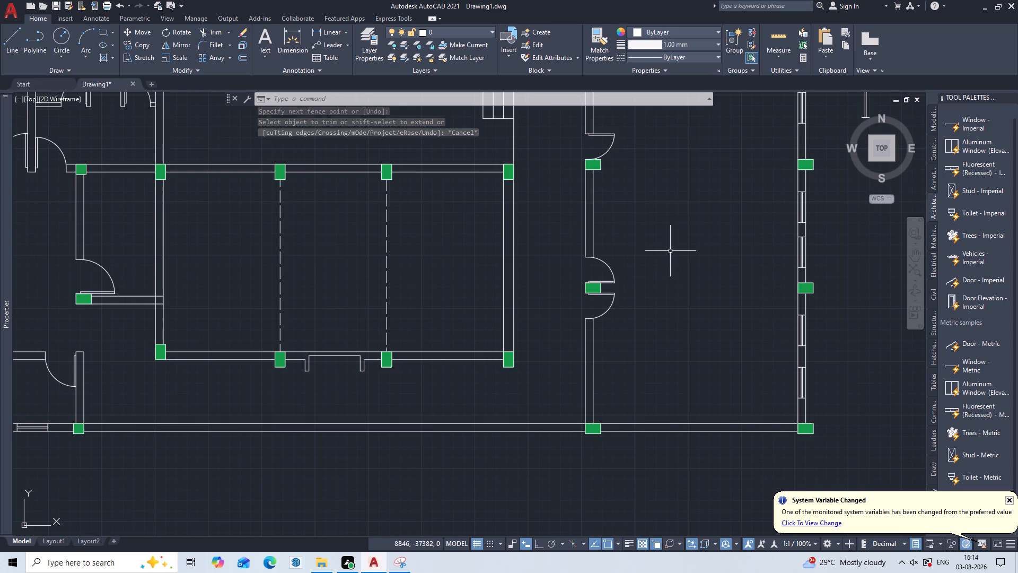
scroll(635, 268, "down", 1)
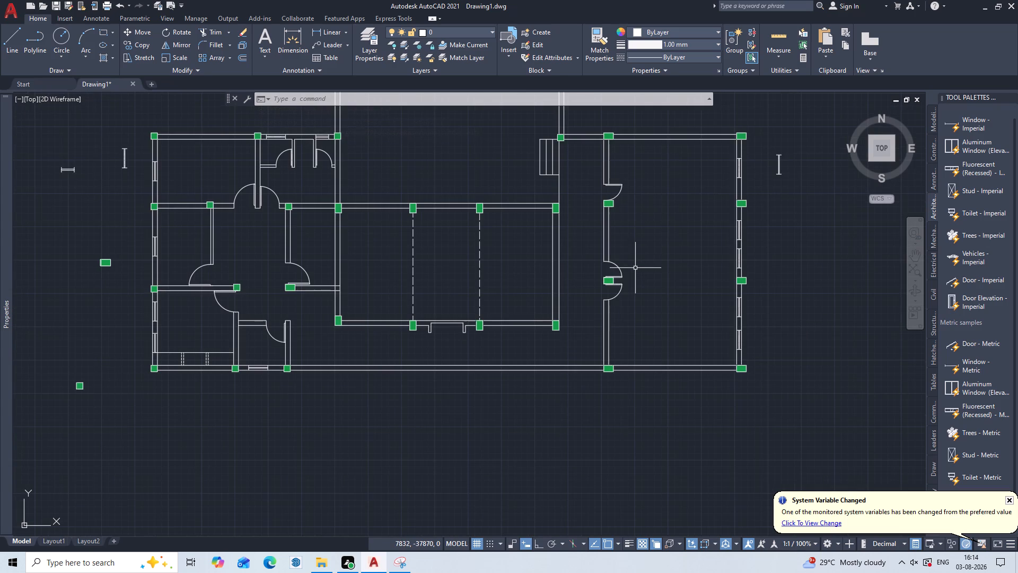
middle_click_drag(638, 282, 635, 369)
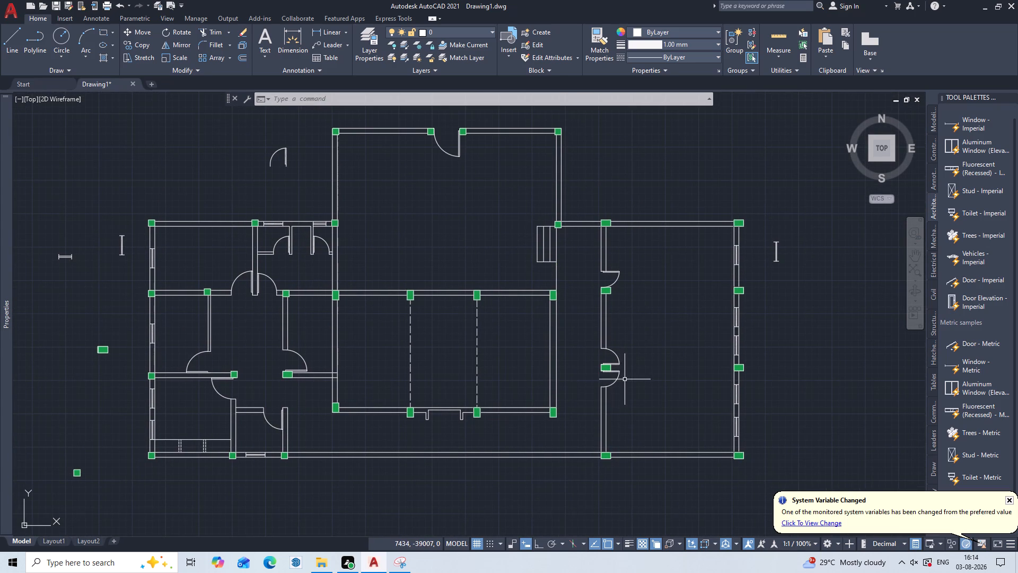
Copy the door block of the lower-left room by its corner at the column into the empty space left of the plan.
middle_click_drag(625, 379, 656, 350)
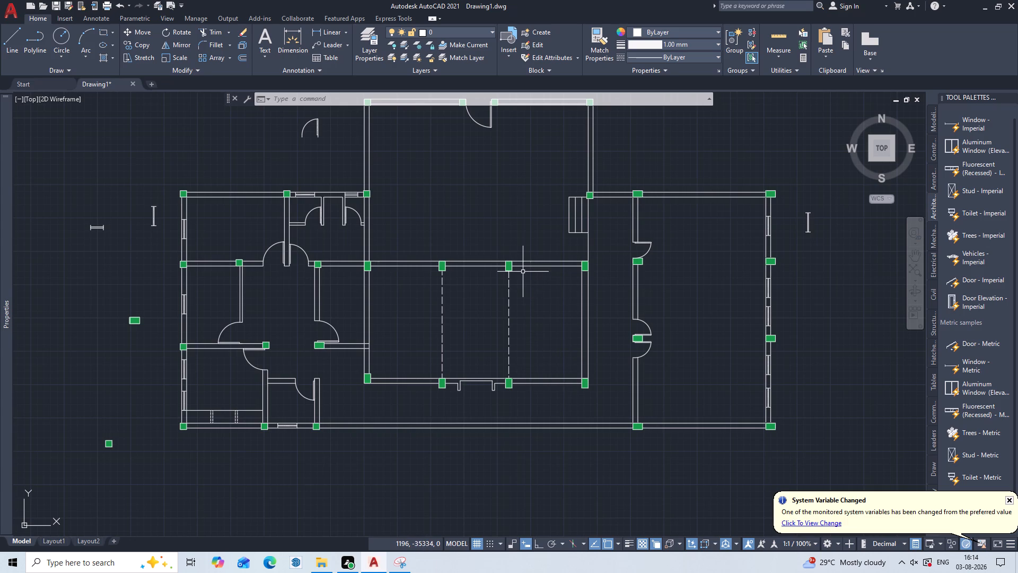
middle_click_drag(523, 272, 639, 266)
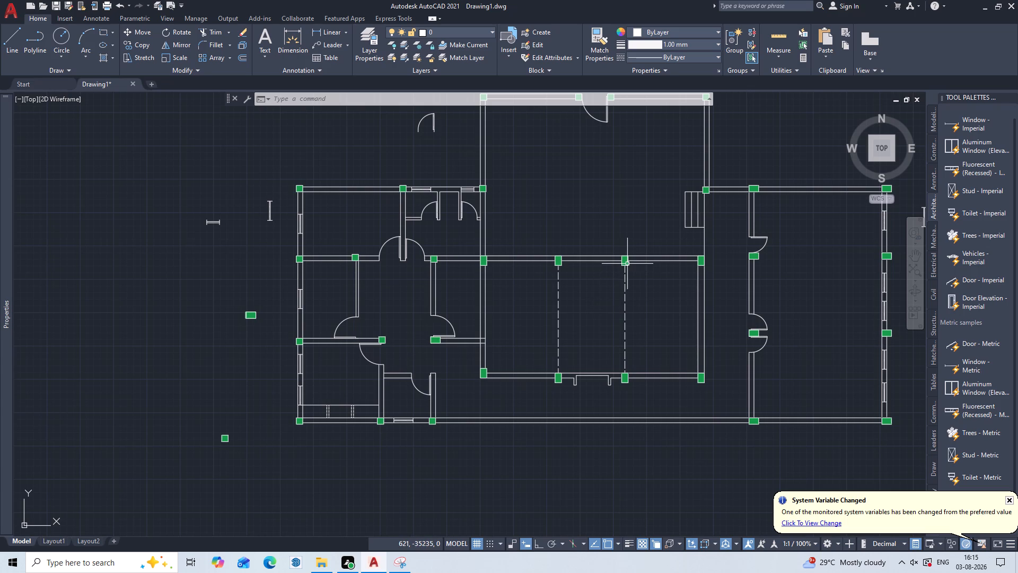
middle_click_drag(568, 323, 595, 319)
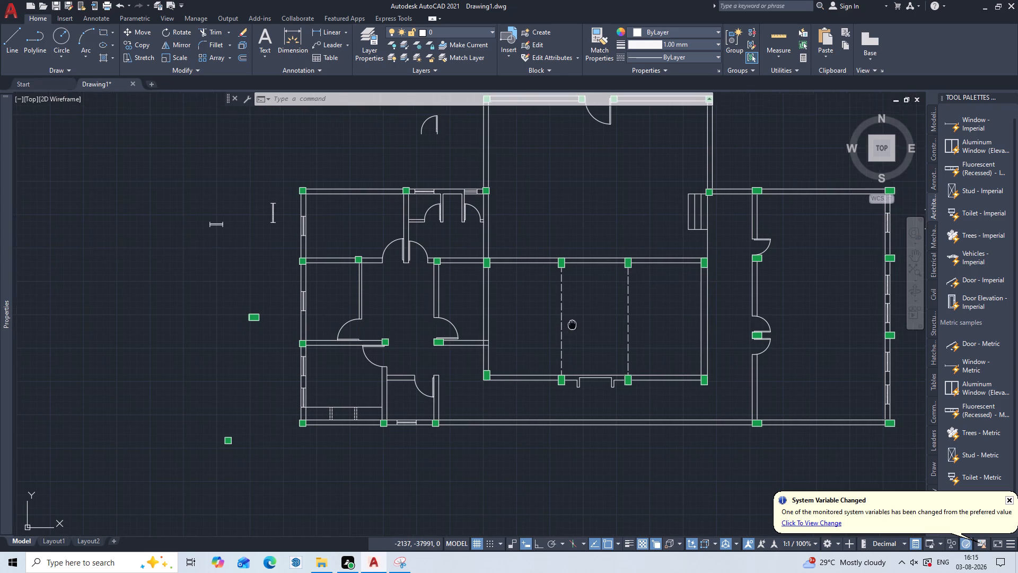
middle_click_drag(595, 319, 710, 293)
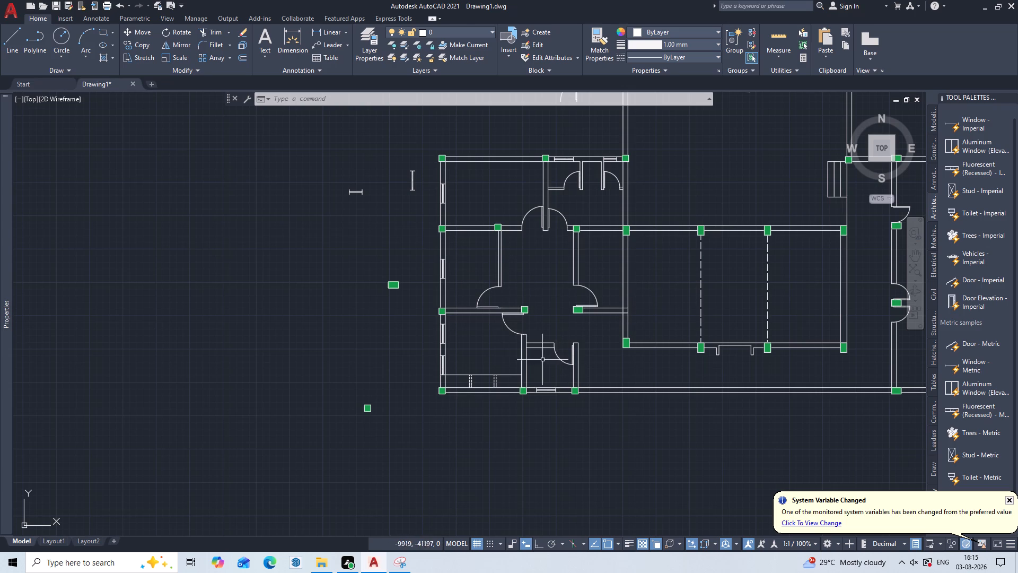
key("c")
type("OP")
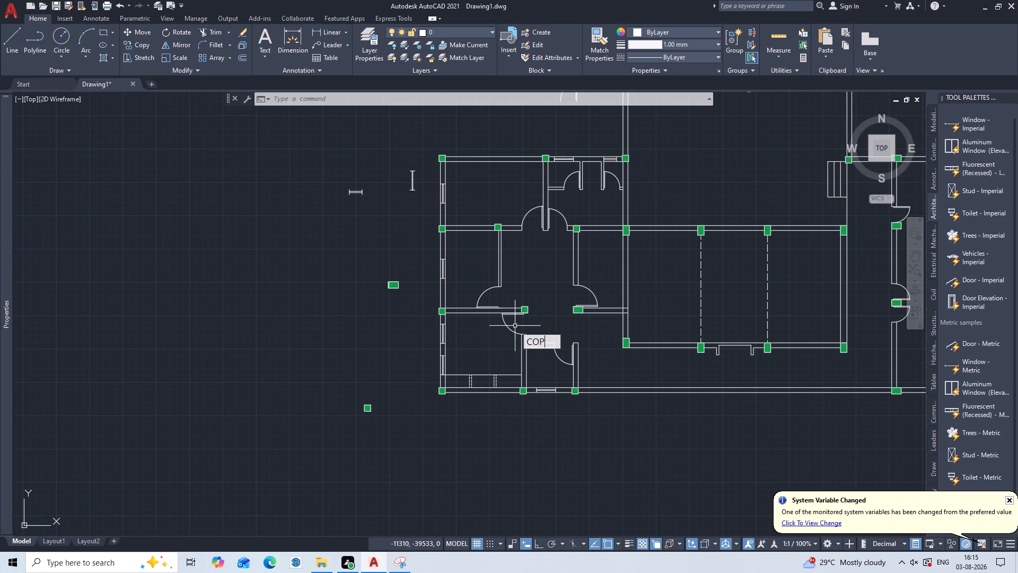
key("Return")
left_click(515, 320)
left_click(495, 344)
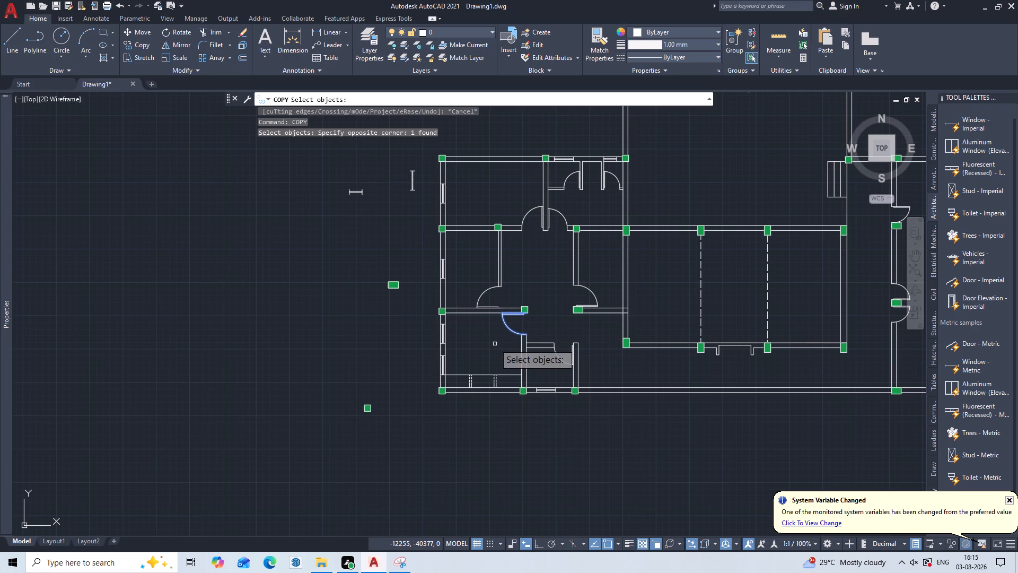
key("BackSpace")
key("Return")
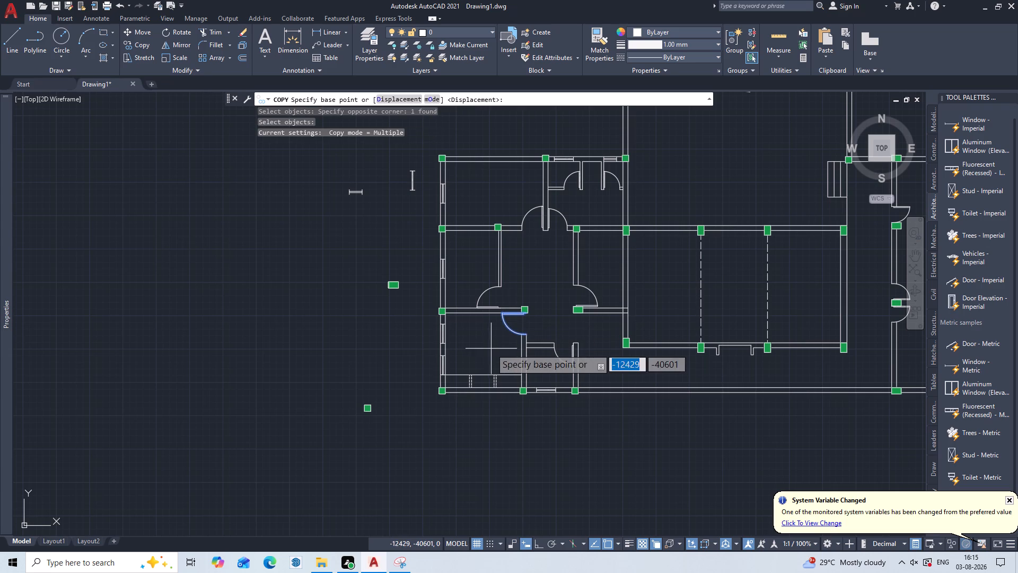
scroll(514, 323, "up", 3)
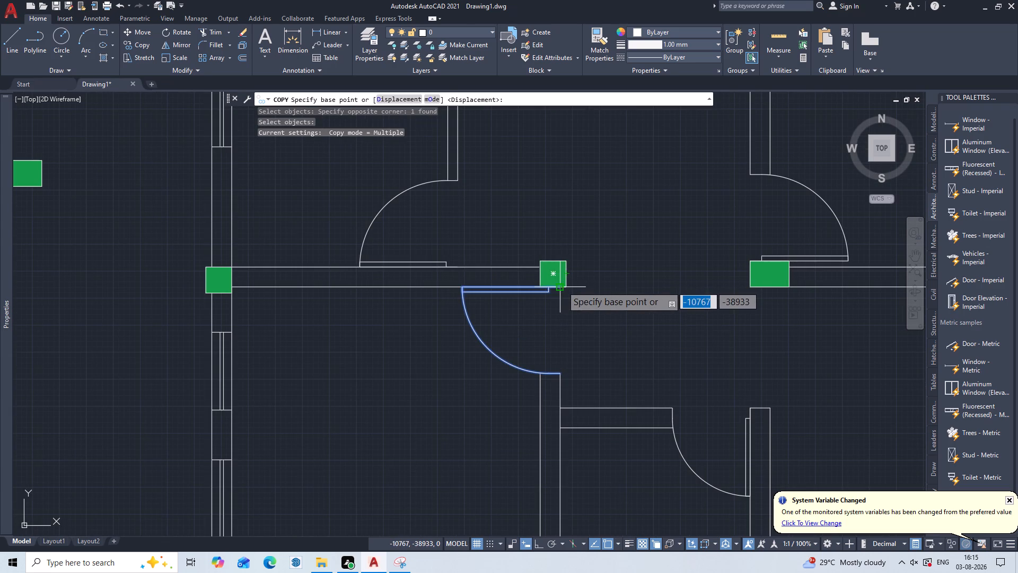
left_click(562, 286)
scroll(257, 326, "down", 3)
middle_click_drag(277, 316, 437, 310)
left_click(307, 305)
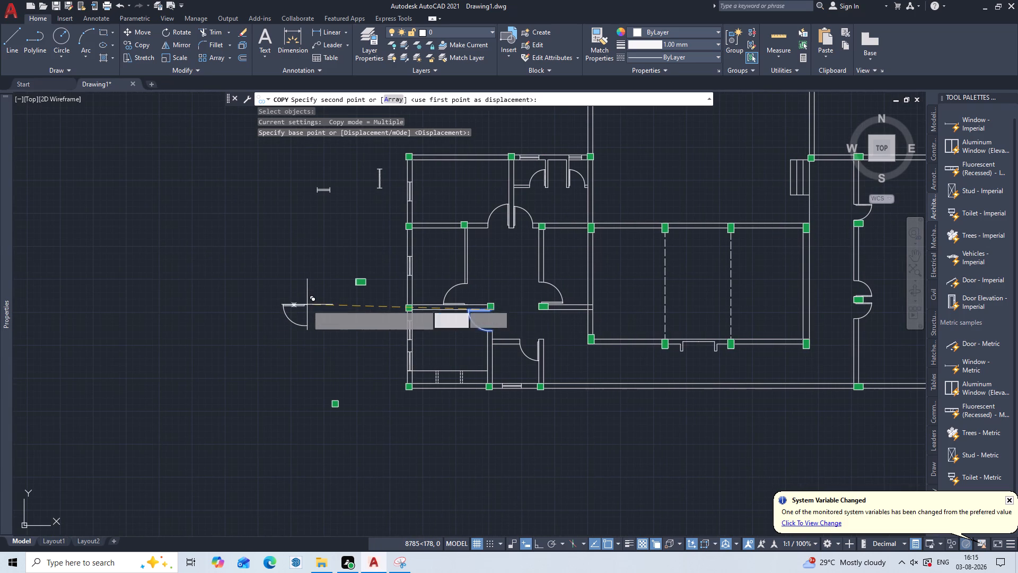
key("Escape")
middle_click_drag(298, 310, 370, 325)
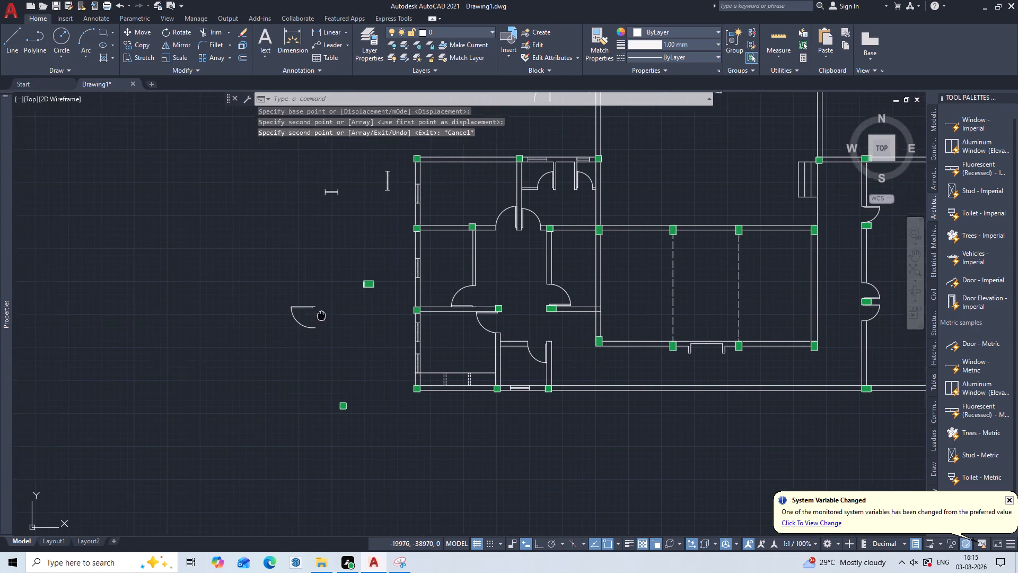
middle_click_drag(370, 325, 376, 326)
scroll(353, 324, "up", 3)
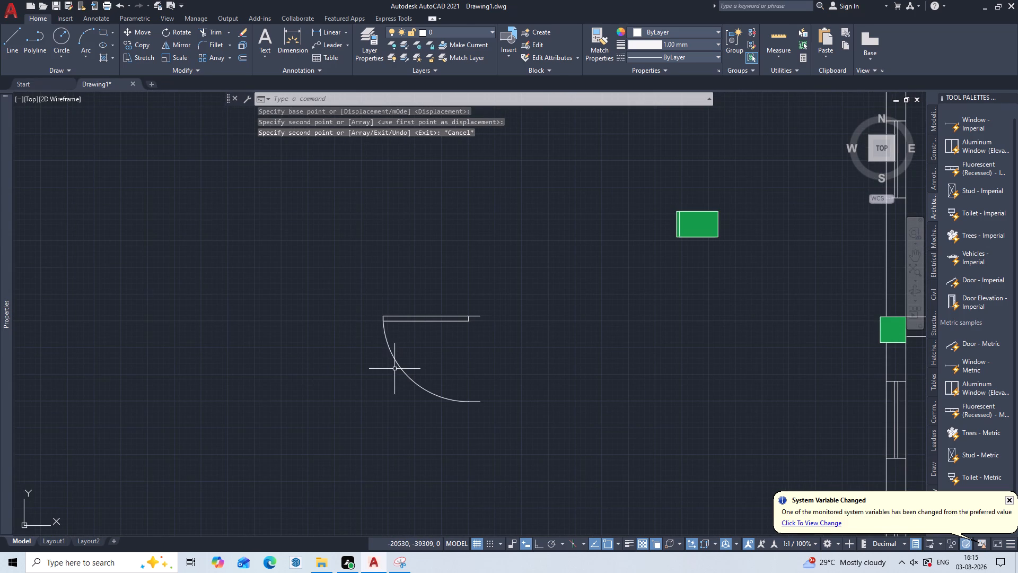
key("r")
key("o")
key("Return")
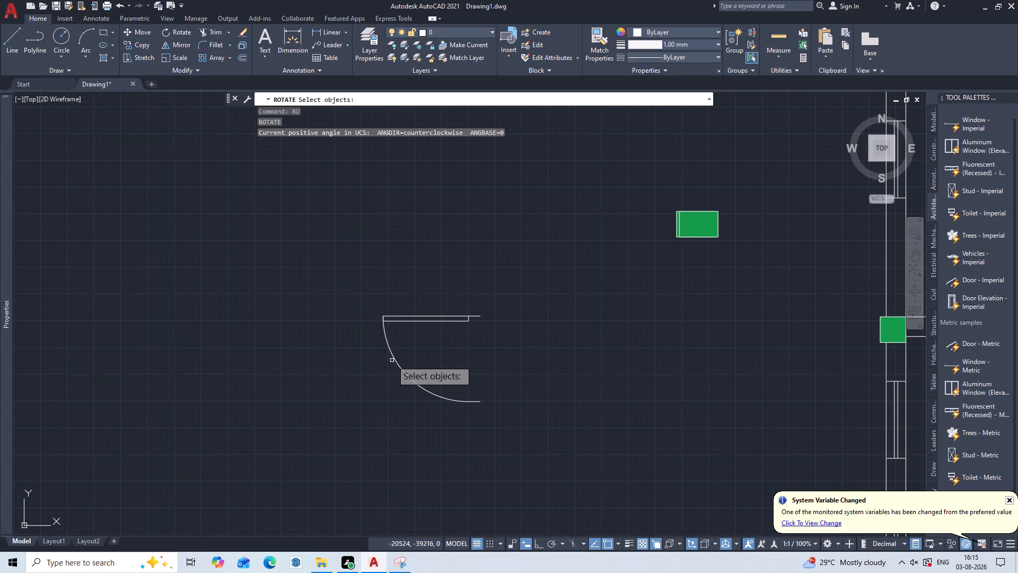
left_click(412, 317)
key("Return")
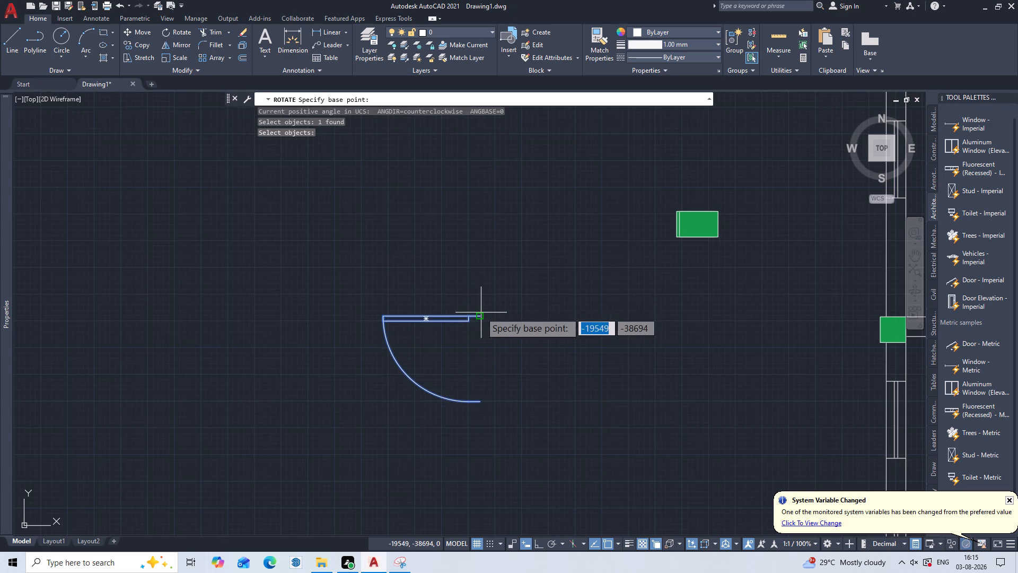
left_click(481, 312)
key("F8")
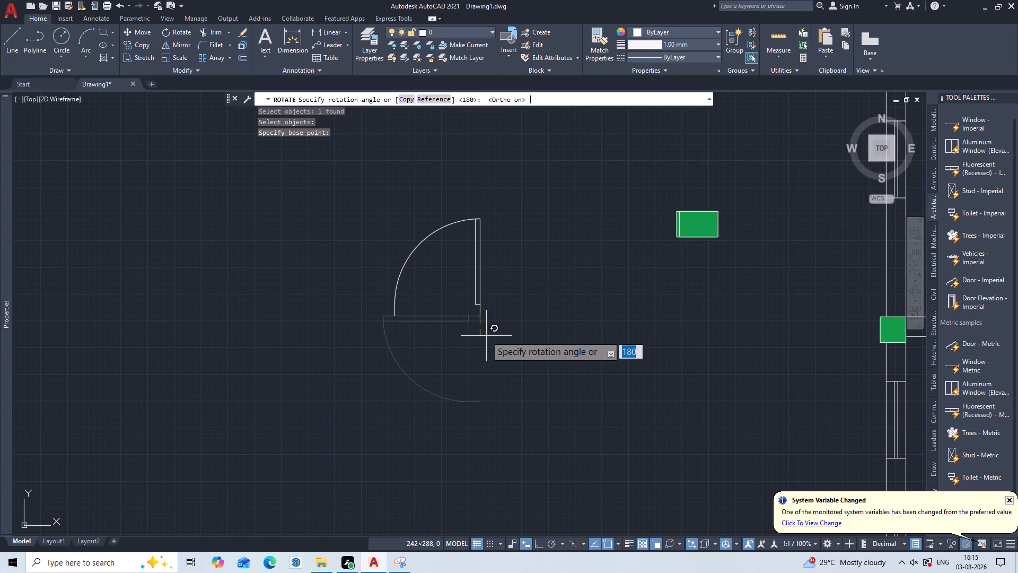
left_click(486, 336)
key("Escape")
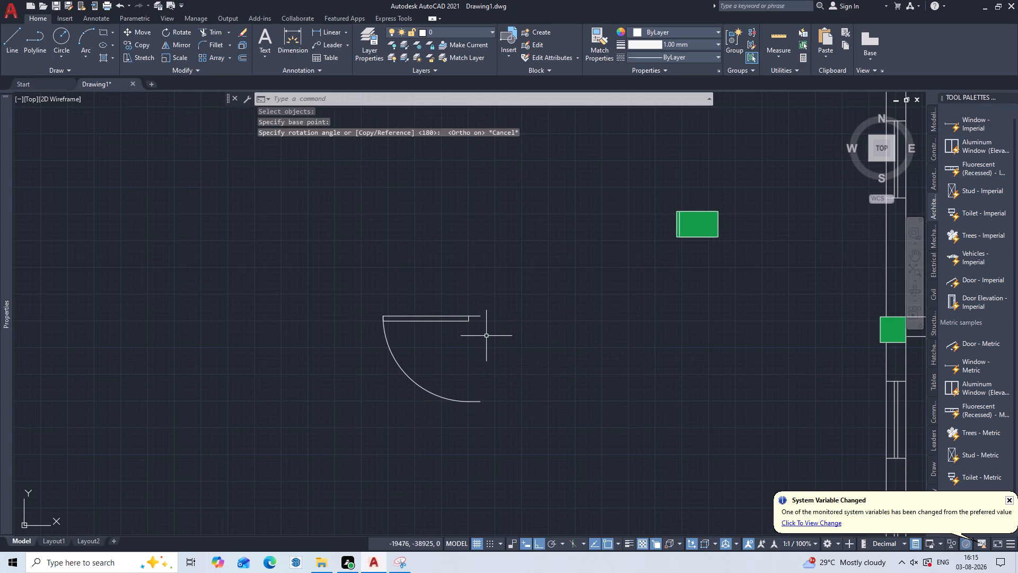
Rotate the copied door 270° about the wall-side endpoint of its leaf, with orthogonal constraint.
key("r")
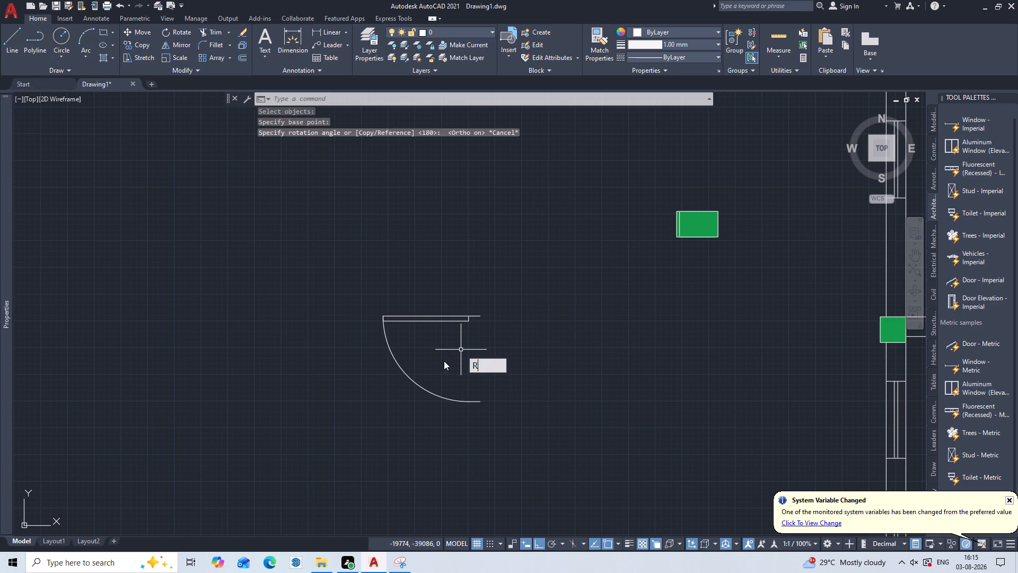
key("o")
key("Return")
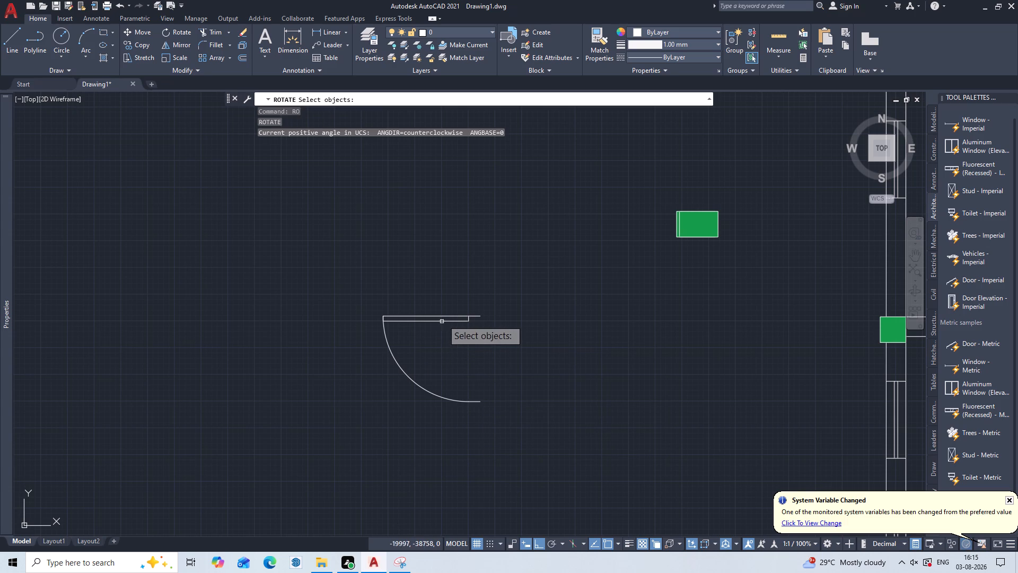
left_click(448, 317)
key("Return")
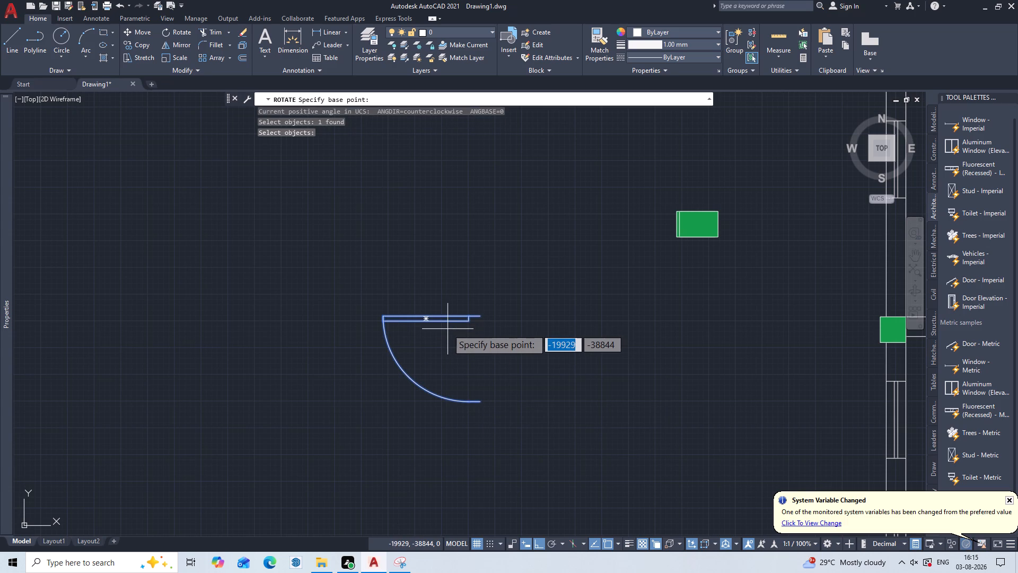
left_click(482, 317)
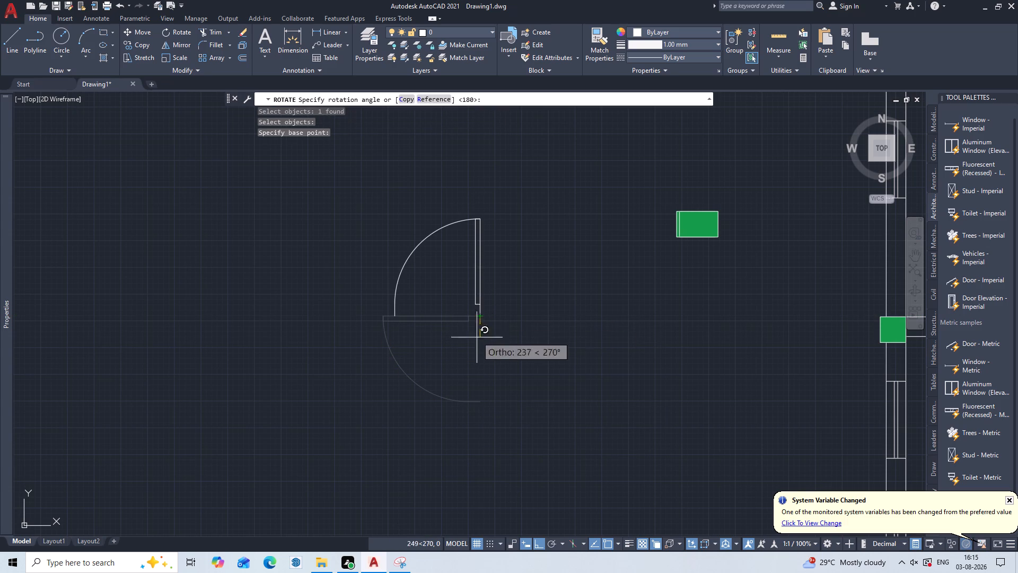
left_click(471, 355)
left_click(471, 355)
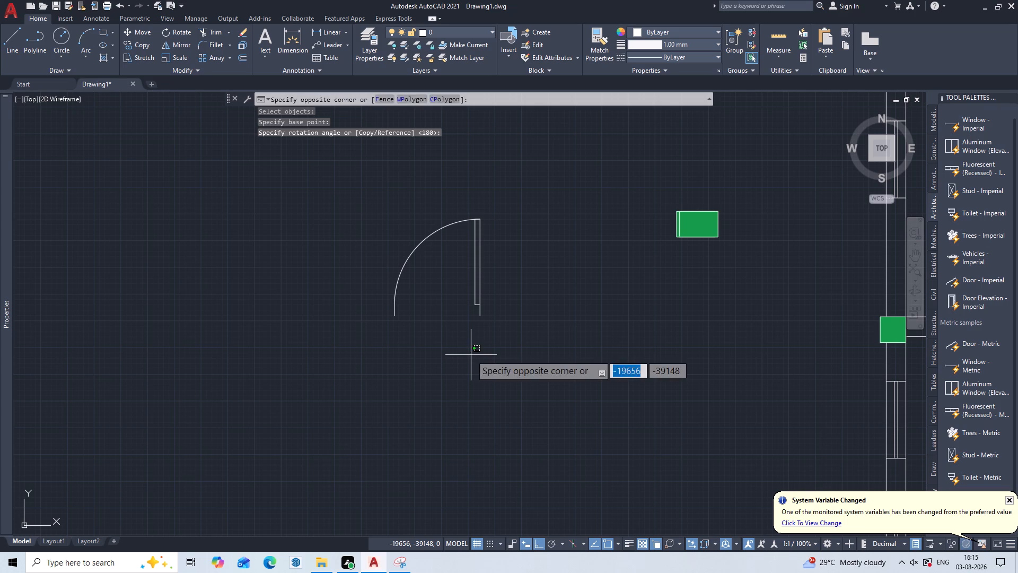
key("Escape")
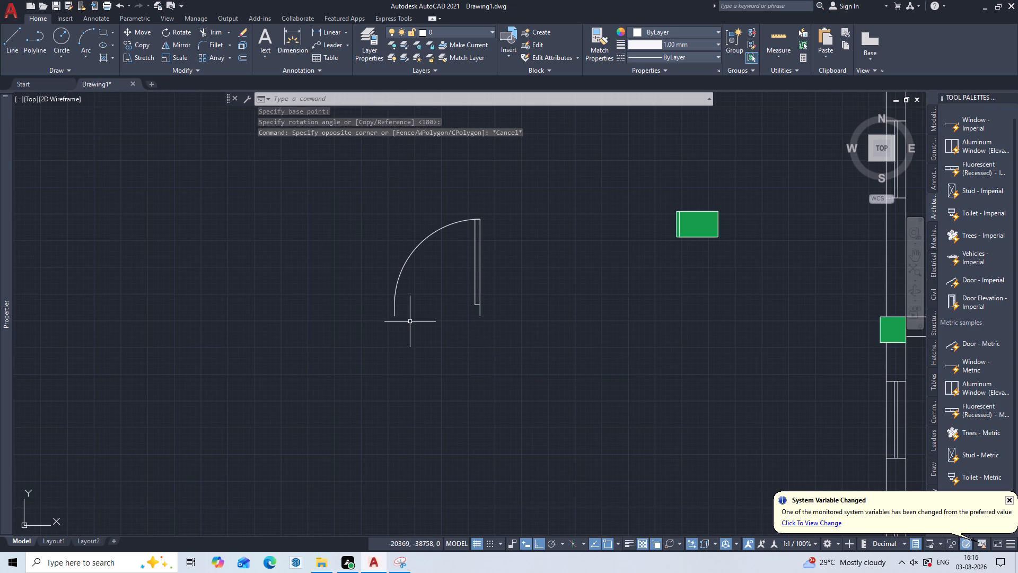
Mirror the rotated door about a vertical line through the free end of its swing arc, keeping the source, to form a double door.
key("m")
key("i")
key("Return")
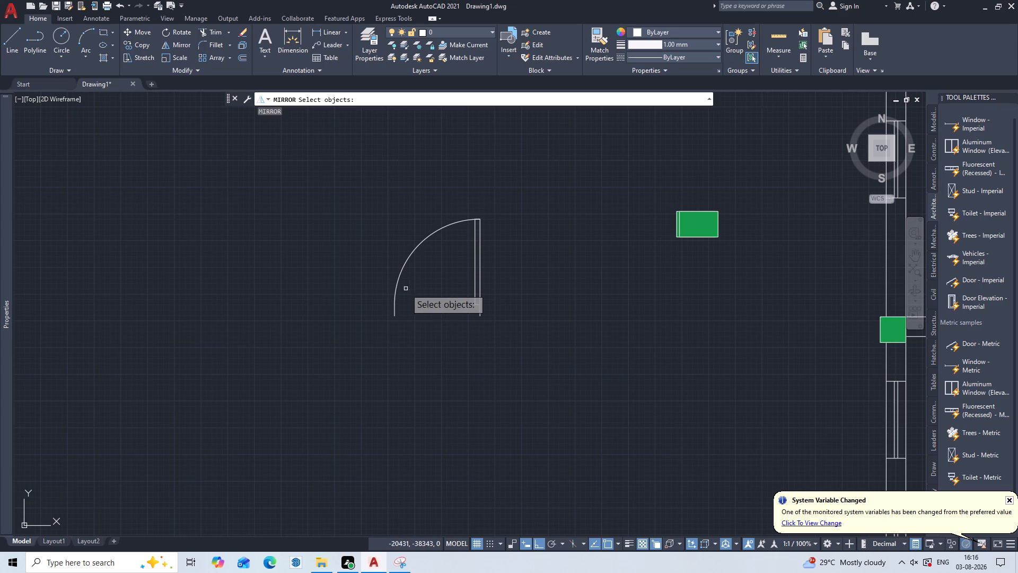
left_click(478, 292)
left_click(450, 328)
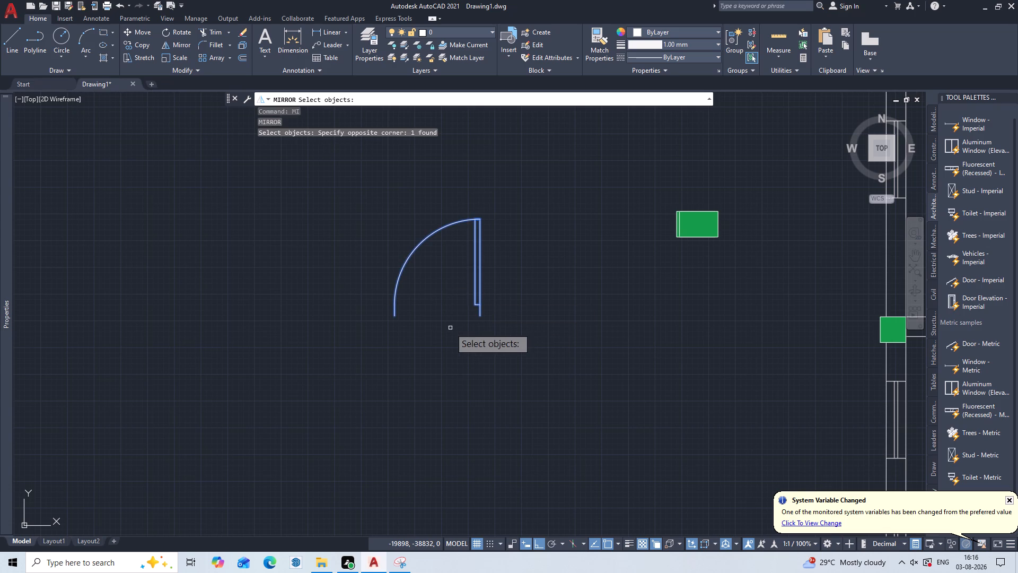
key("Return")
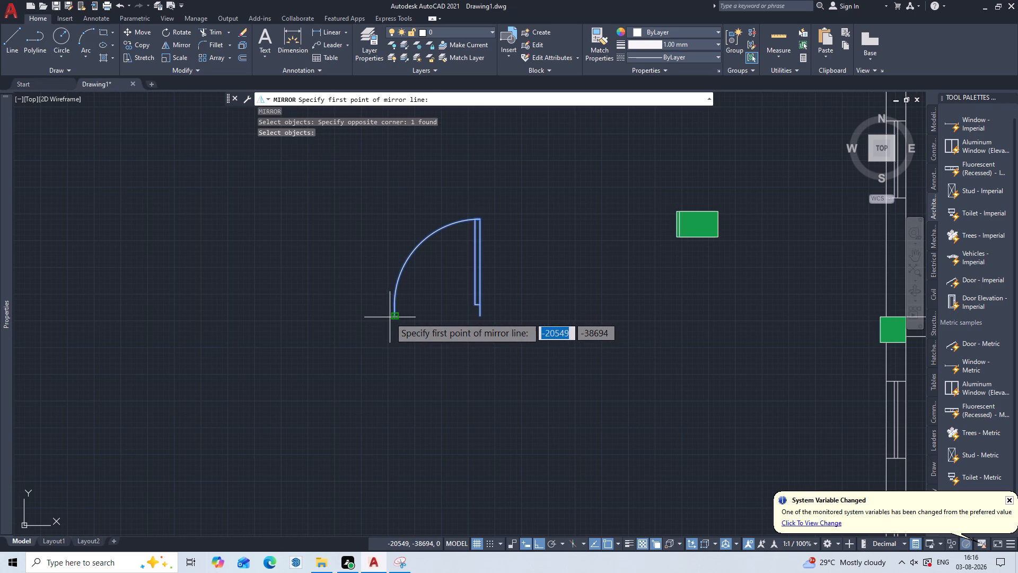
left_click(398, 317)
left_click(401, 194)
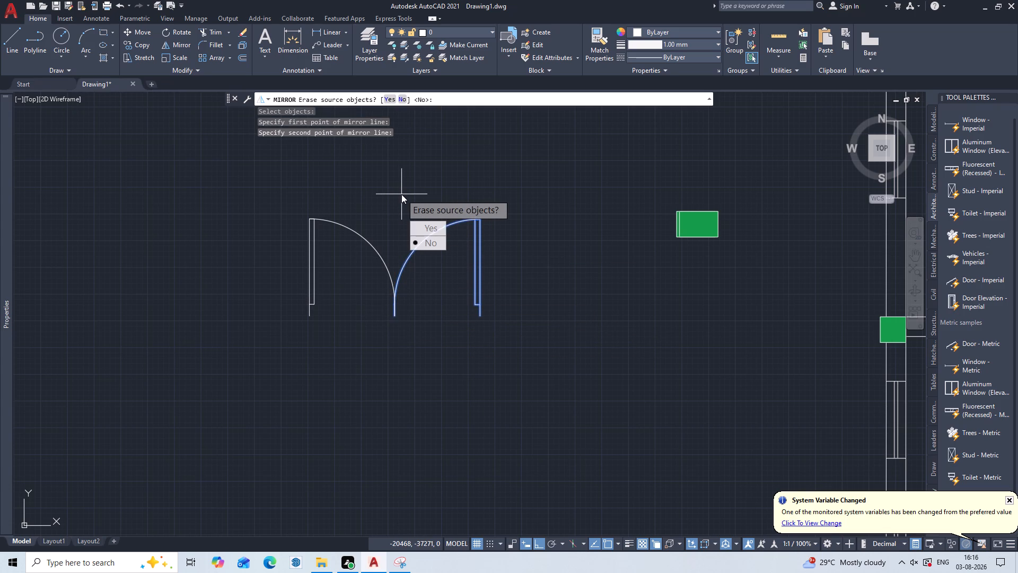
left_click_drag(417, 246, 401, 194)
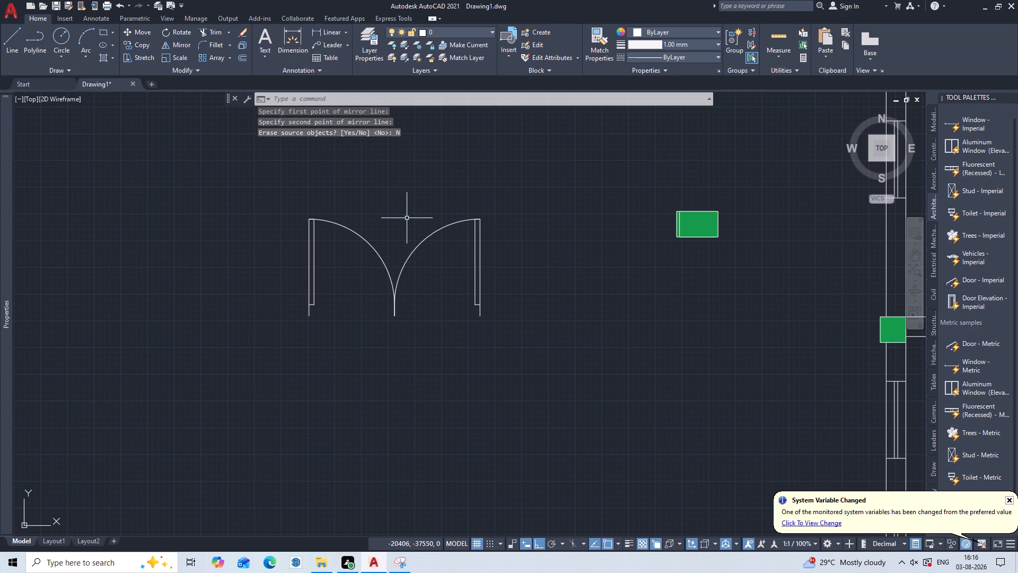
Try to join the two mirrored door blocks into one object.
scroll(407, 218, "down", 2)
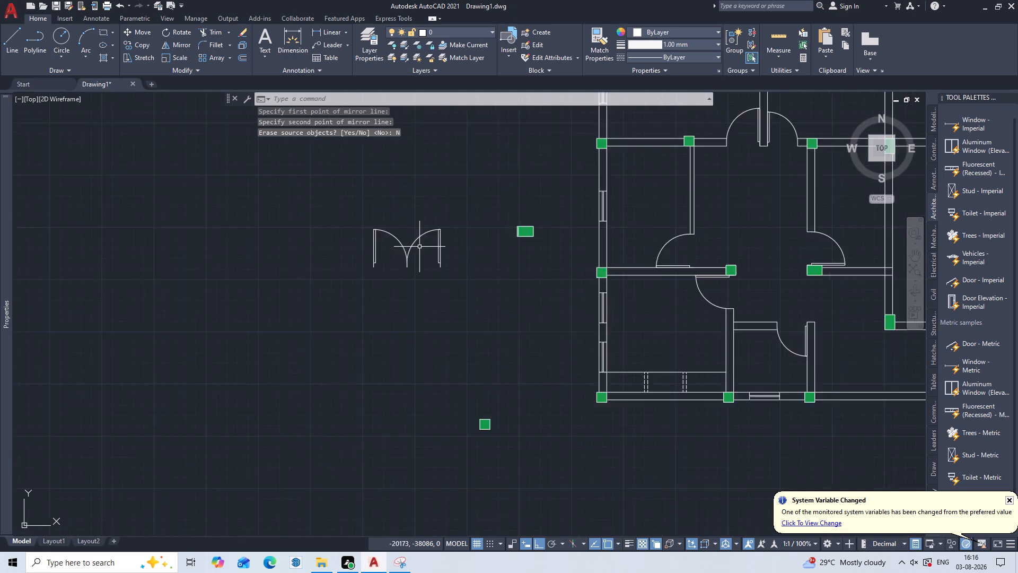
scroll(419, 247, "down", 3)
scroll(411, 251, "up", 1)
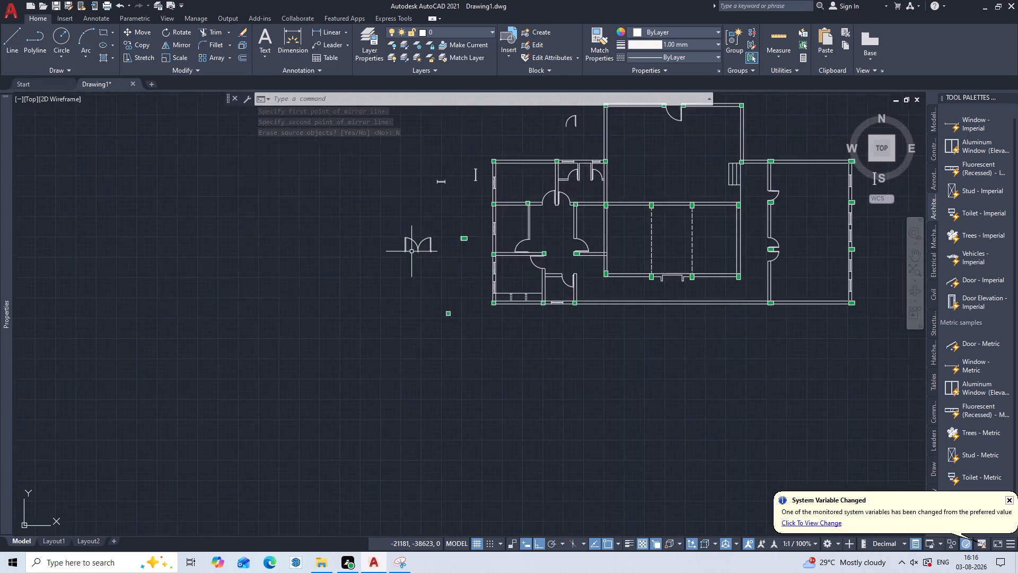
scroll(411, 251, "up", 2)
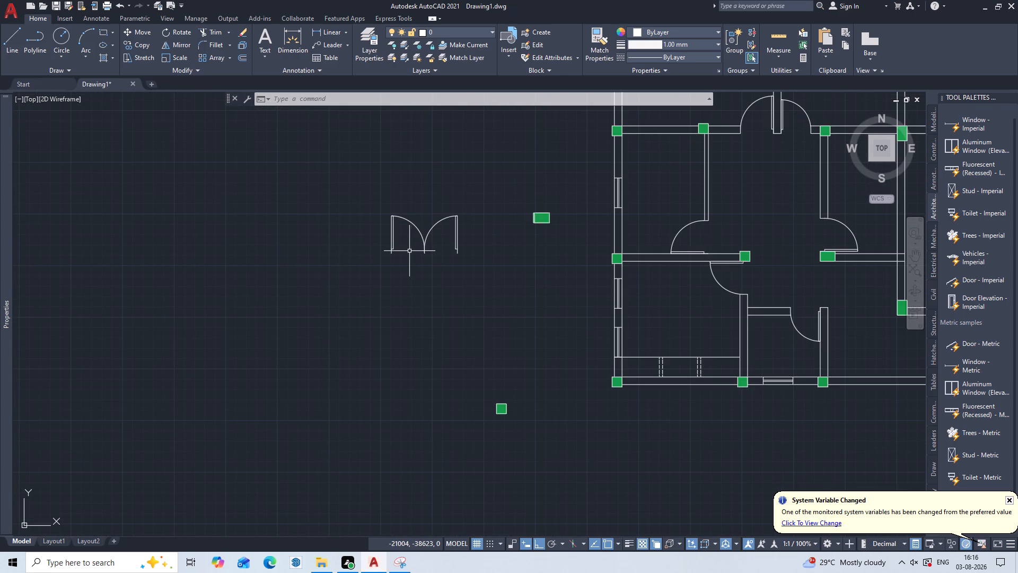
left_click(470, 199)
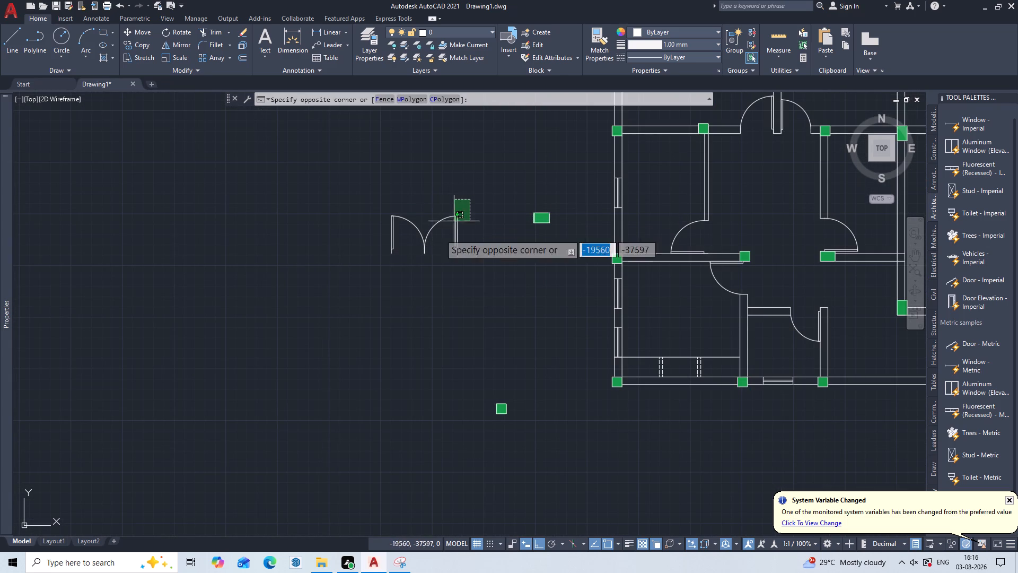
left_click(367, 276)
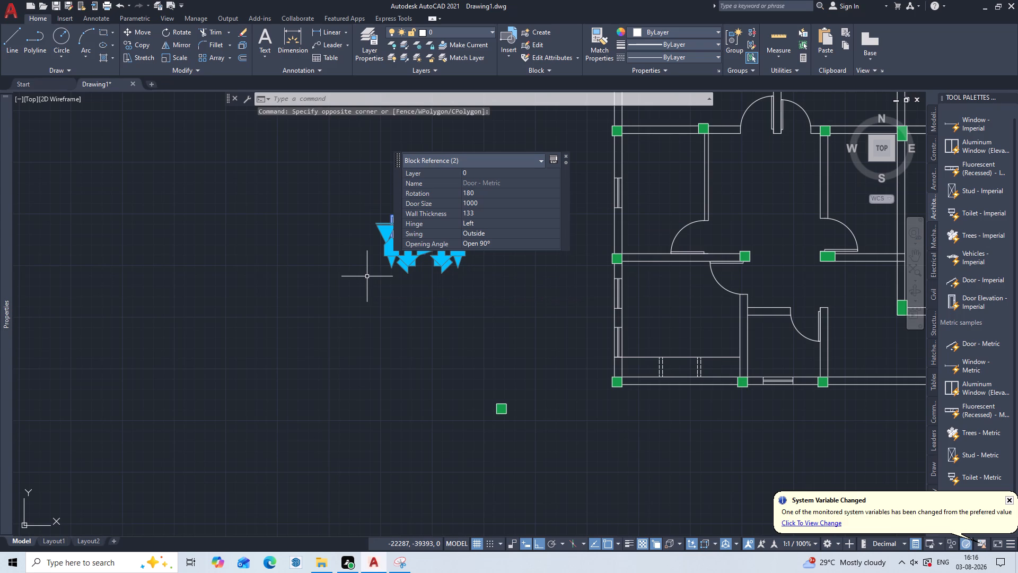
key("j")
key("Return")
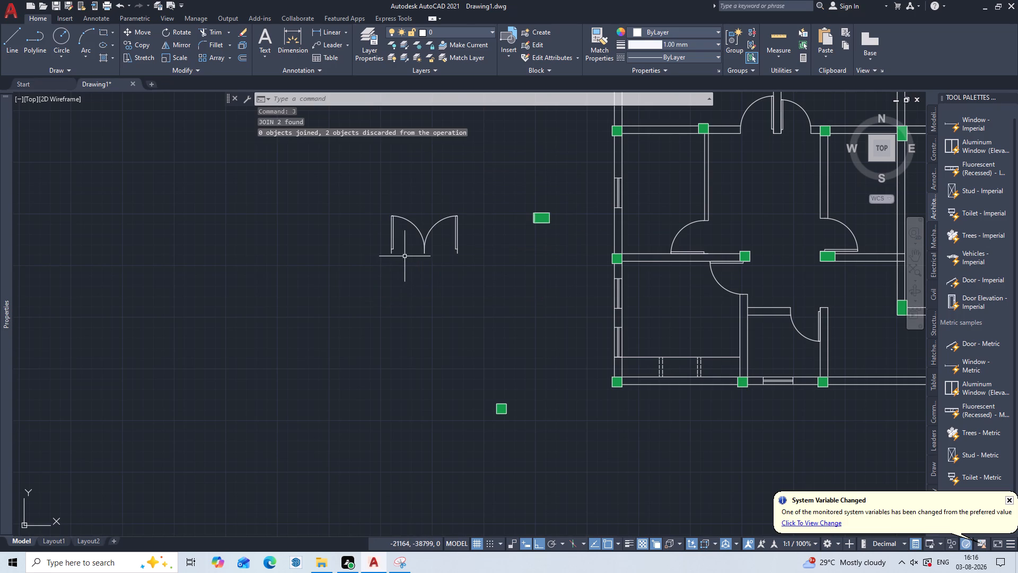
Scale both door leaves by reference from the left jamb's bottom endpoint, using the double door's full width as reference and 1200 as new length.
middle_click_drag(405, 256, 397, 384)
scroll(394, 368, "up", 3)
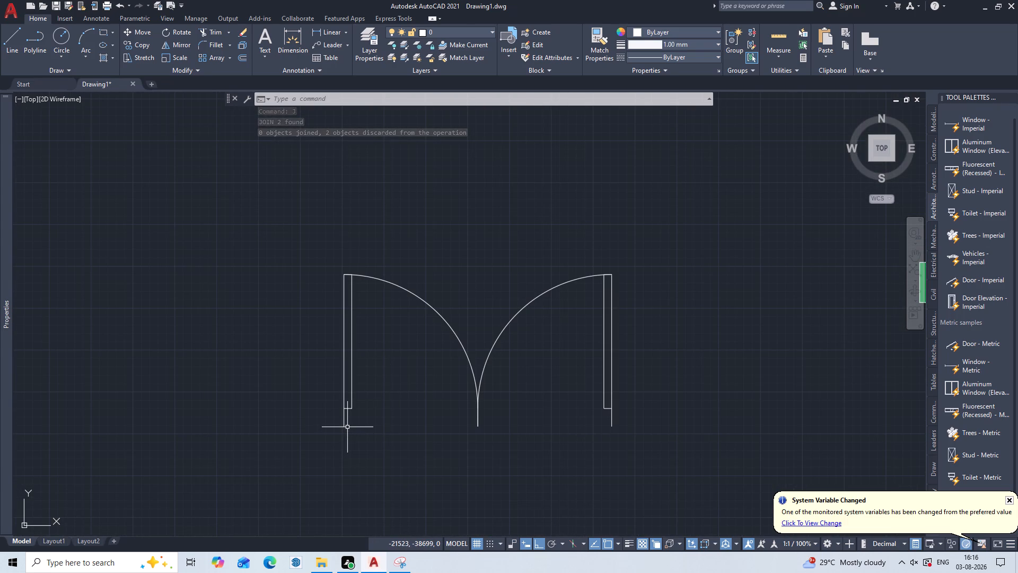
key("s")
key("c")
key("Return")
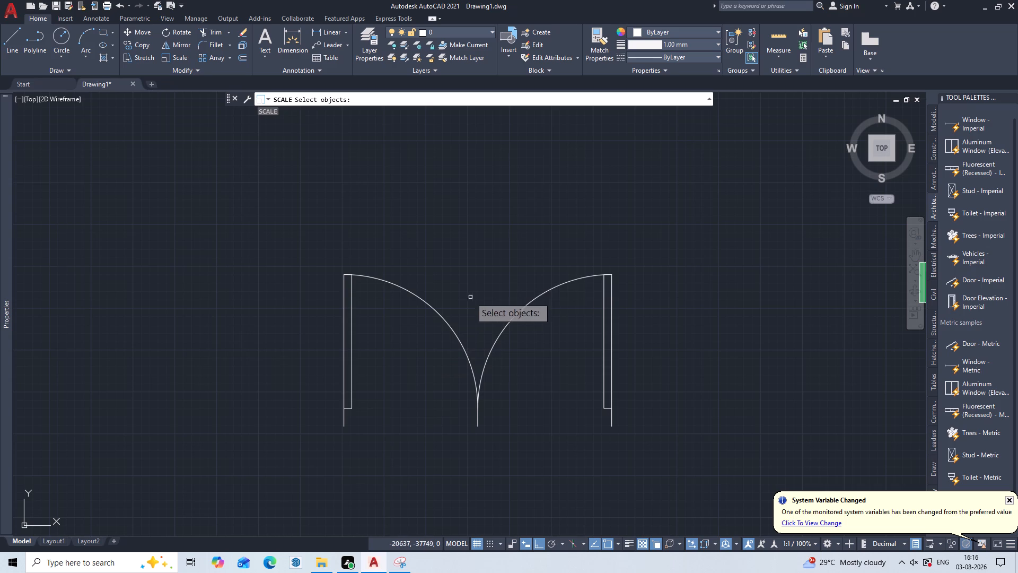
left_click(647, 232)
left_click(295, 465)
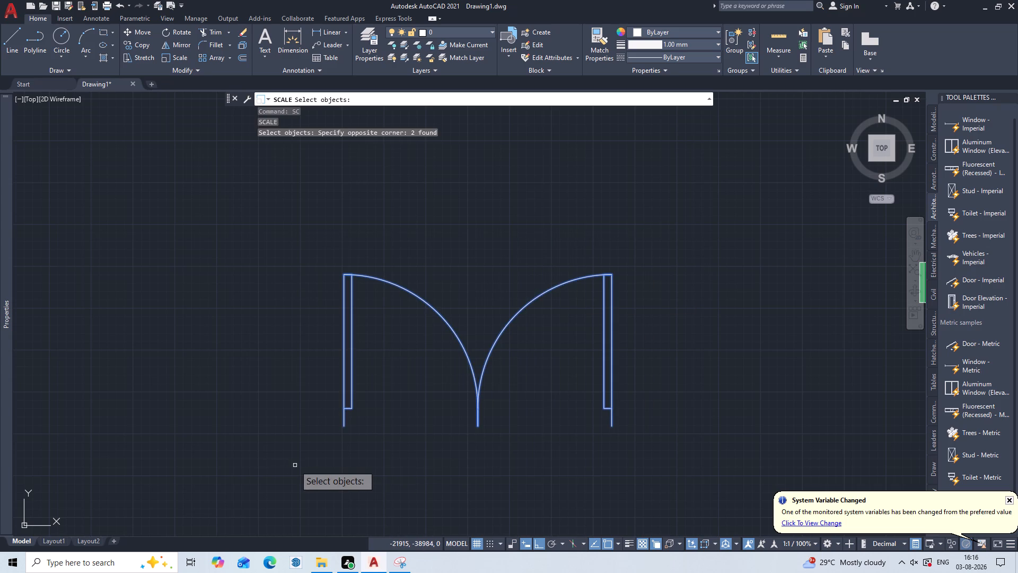
key("Return")
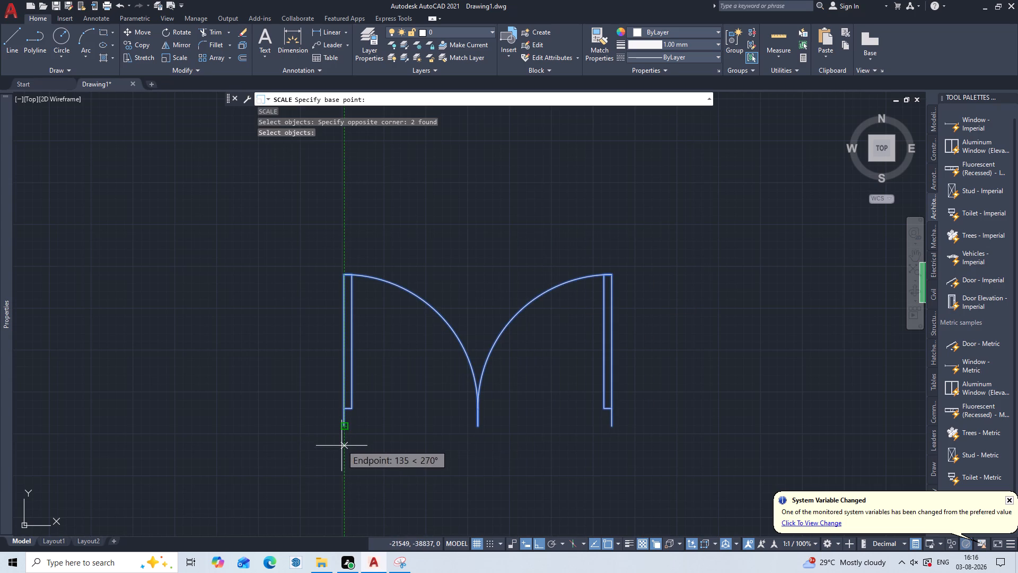
left_click(345, 427)
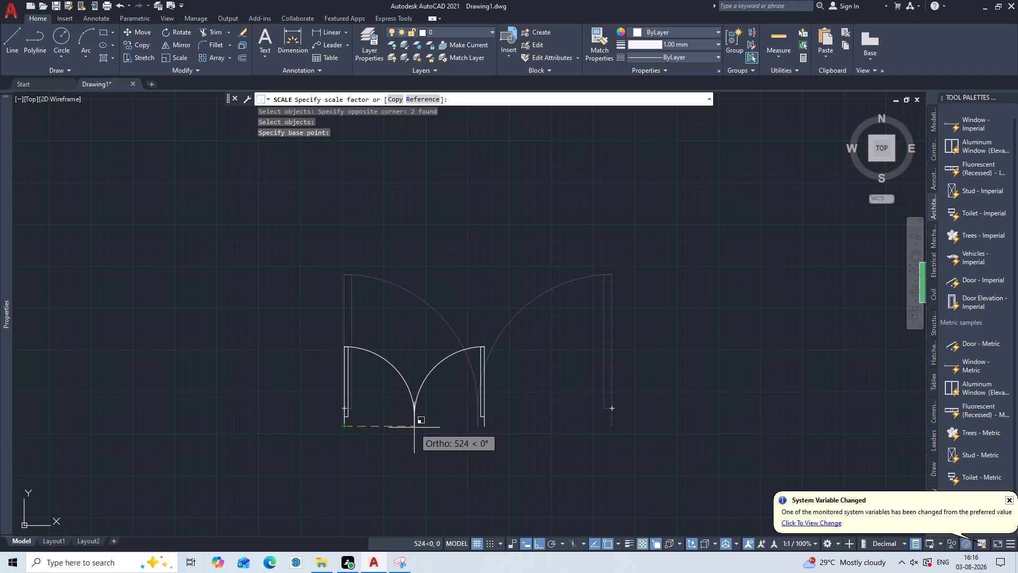
key("r")
key("Return")
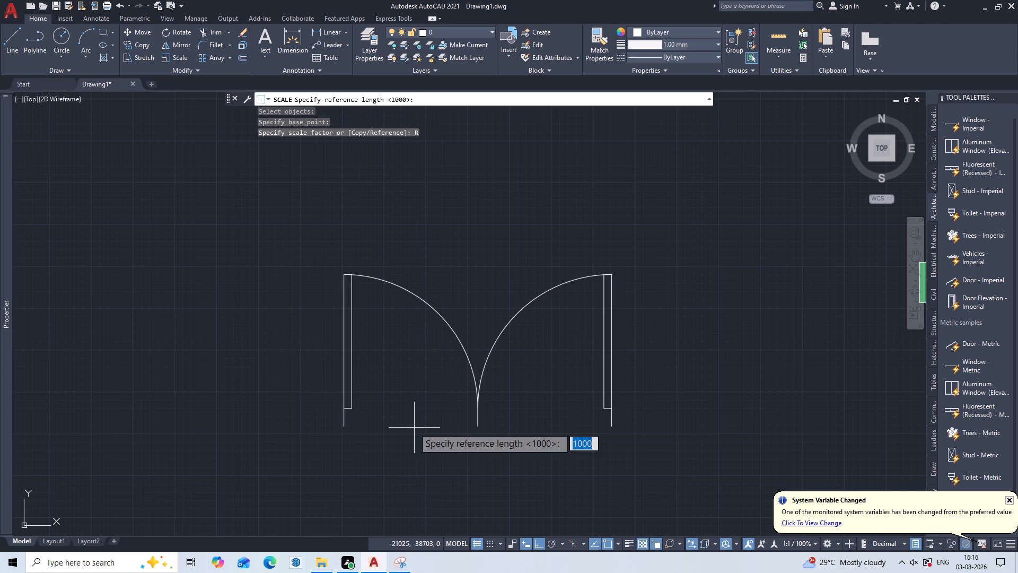
left_click(341, 428)
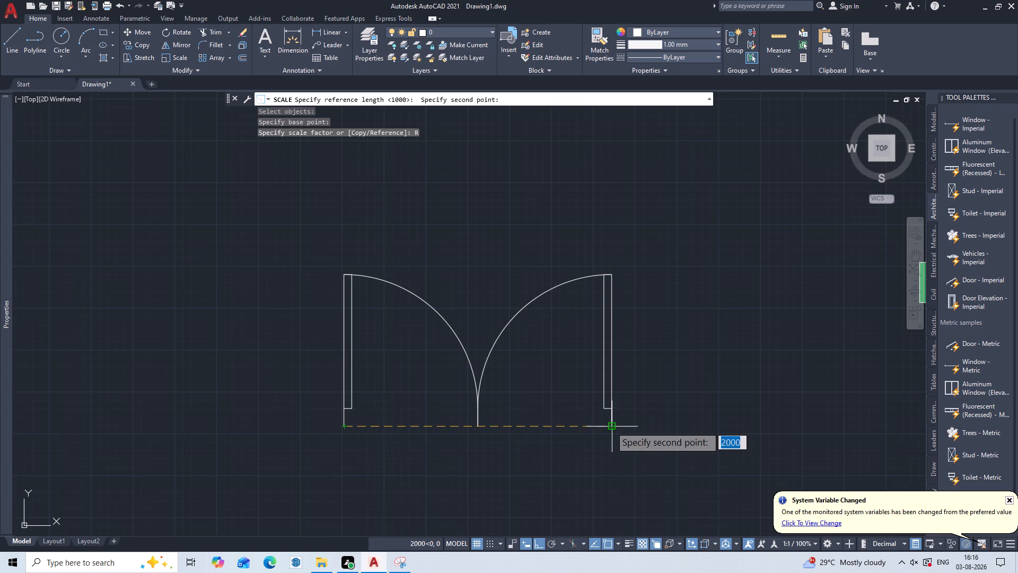
left_click(611, 427)
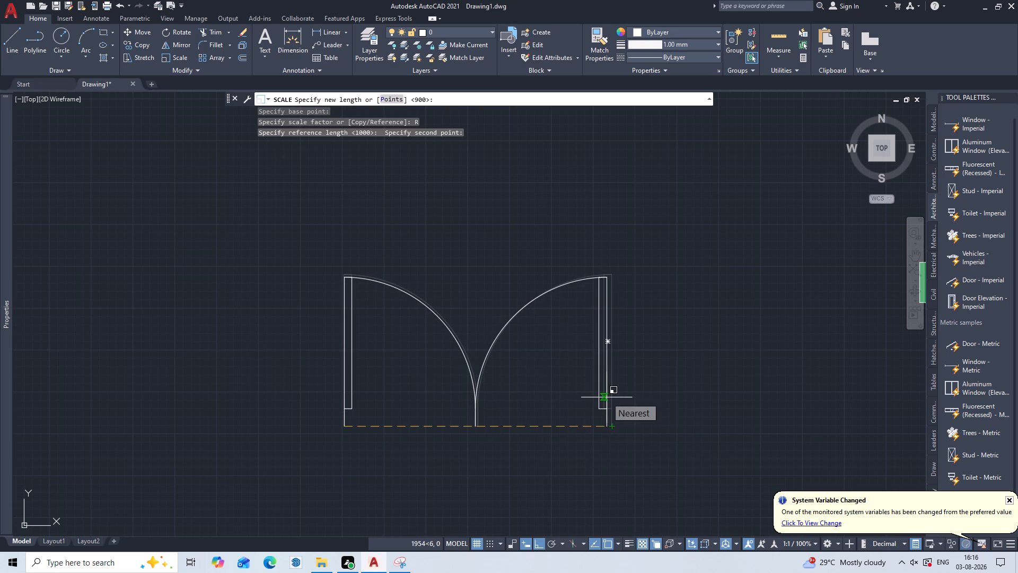
type("120")
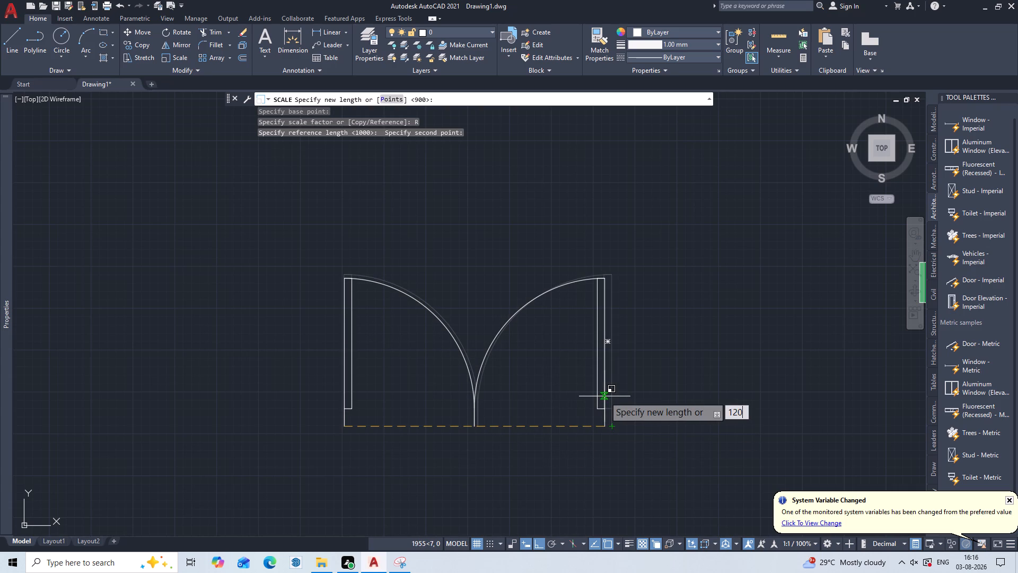
key("0")
key("Return")
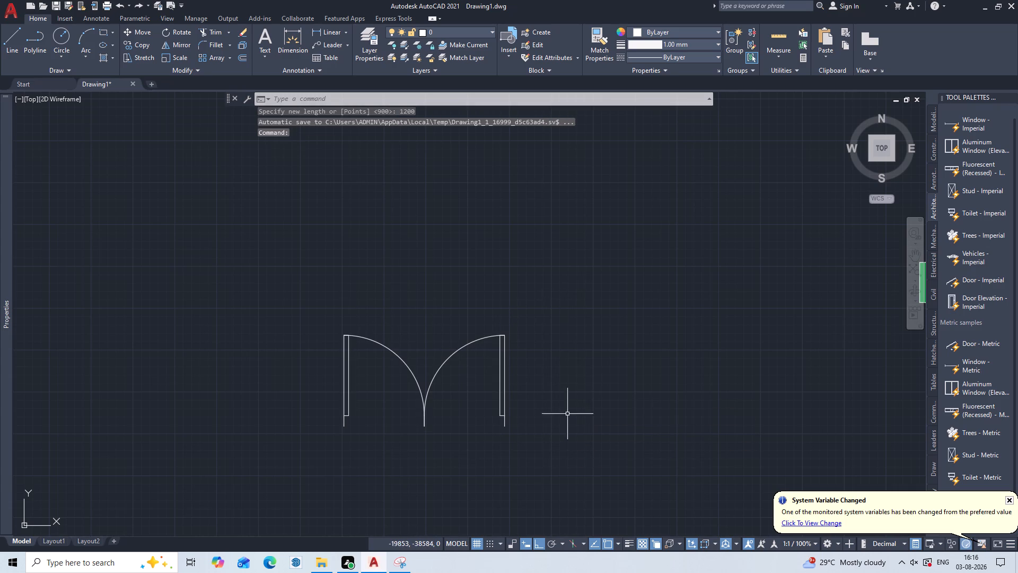
Move the double door by its lower-left endpoint to the lower-right corner of the column at the large central room's lower-left corner.
scroll(553, 325, "down", 2)
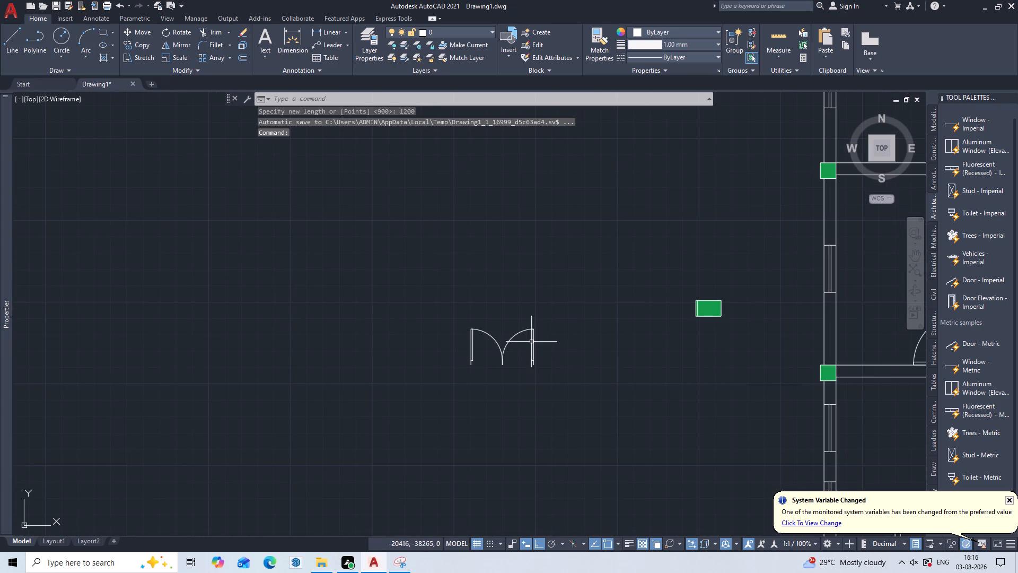
key("m")
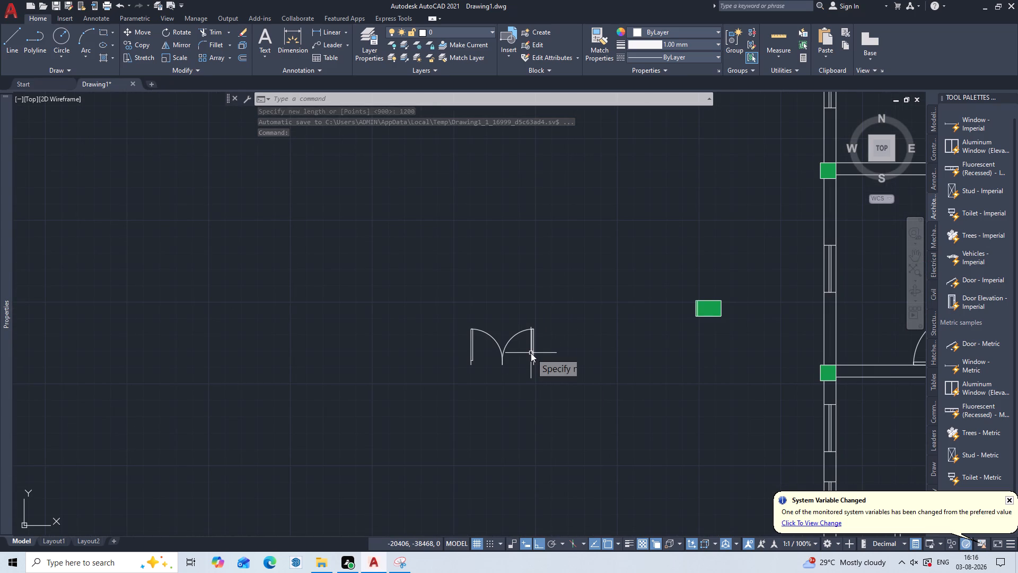
key("Return")
left_click(531, 353)
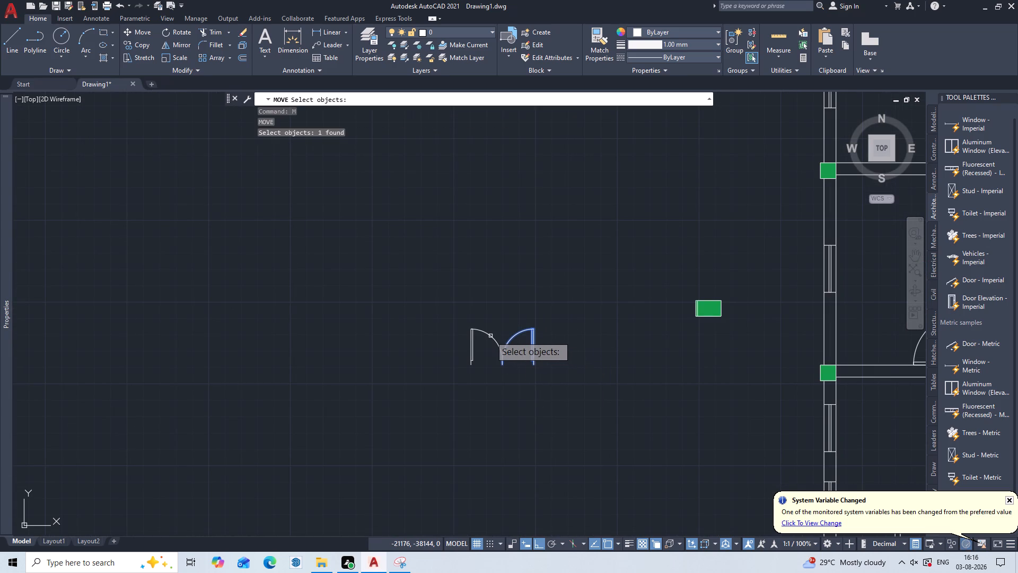
left_click(490, 336)
key("Return")
scroll(490, 336, "up", 3)
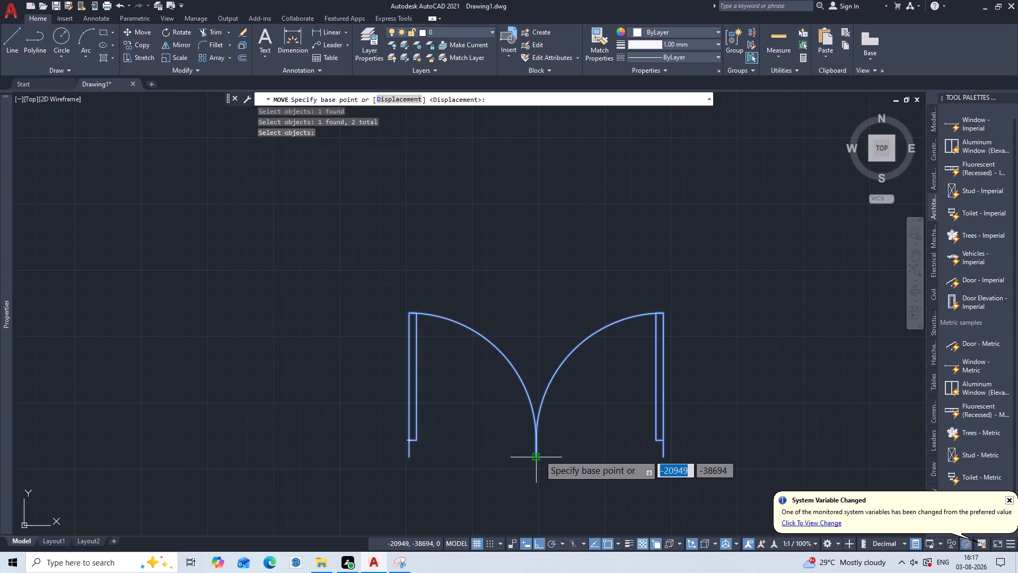
left_click(406, 456)
scroll(572, 378, "down", 5)
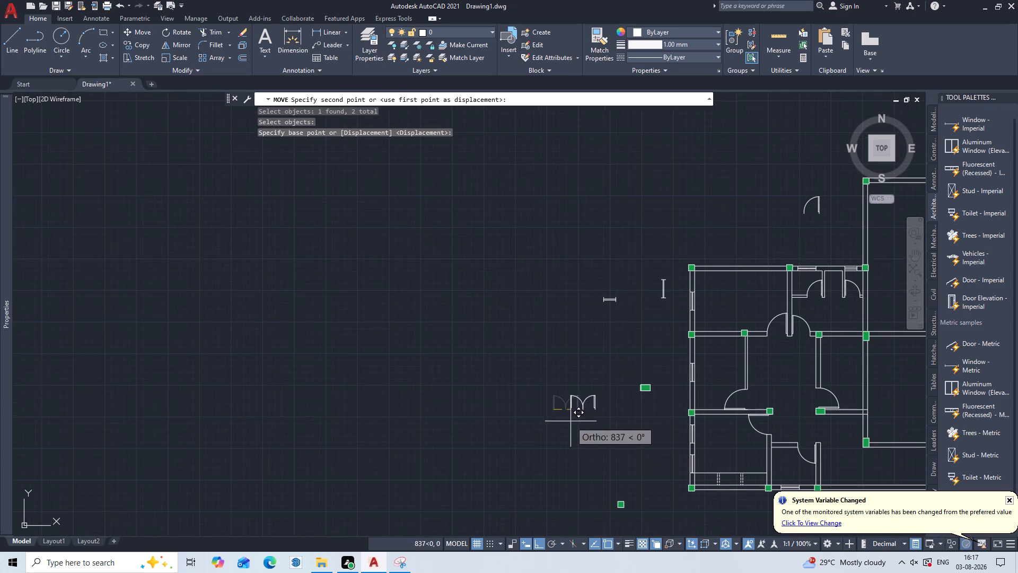
middle_click_drag(571, 421, 302, 356)
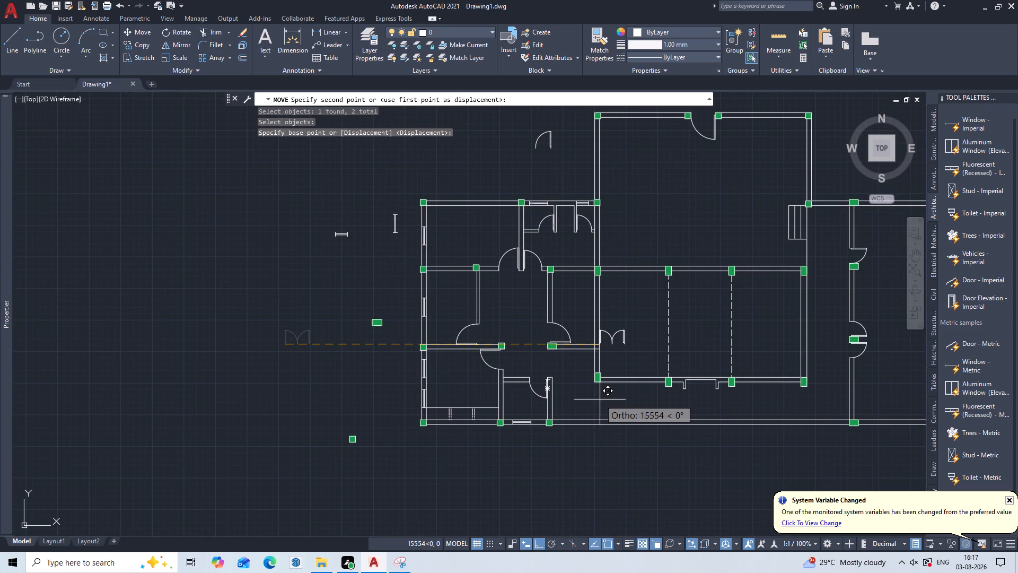
scroll(598, 395, "up", 3)
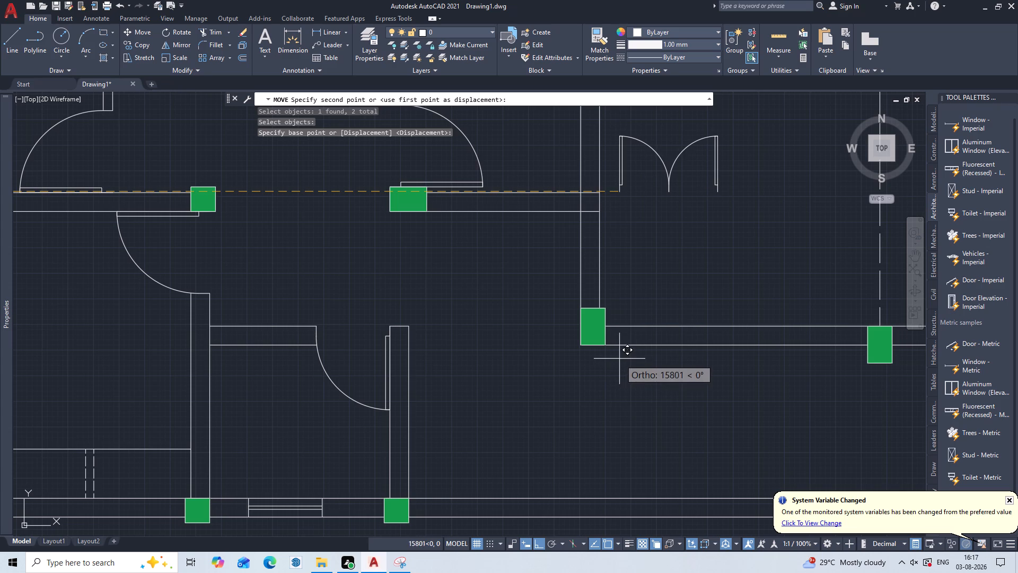
left_click(609, 343)
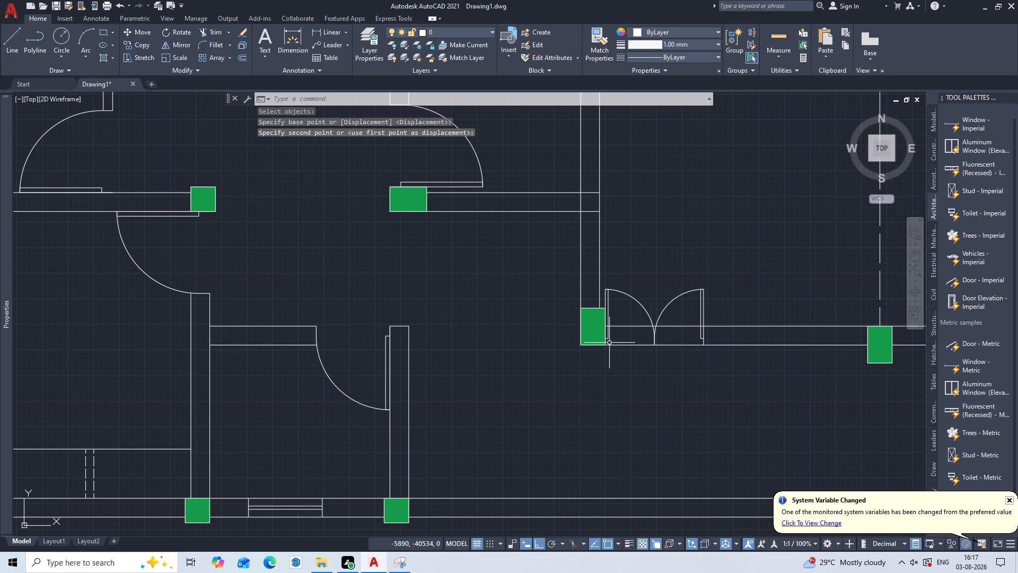
key("Escape")
Trim the wall lines crossing the double door's left half, including the short pieces at the leaf and between the swing arcs.
scroll(609, 353, "up", 2)
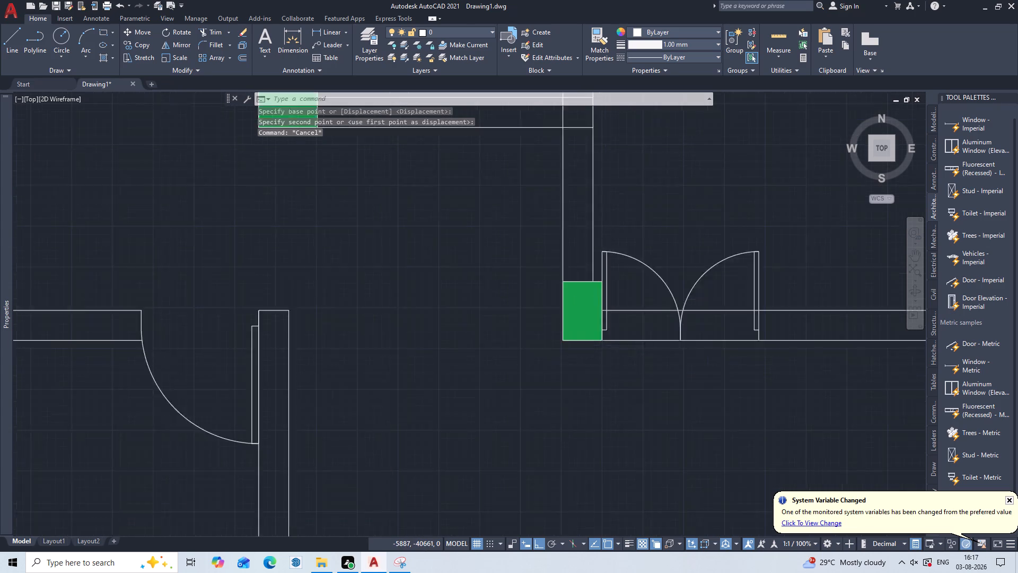
scroll(609, 353, "up", 1)
type("TR")
key("Return")
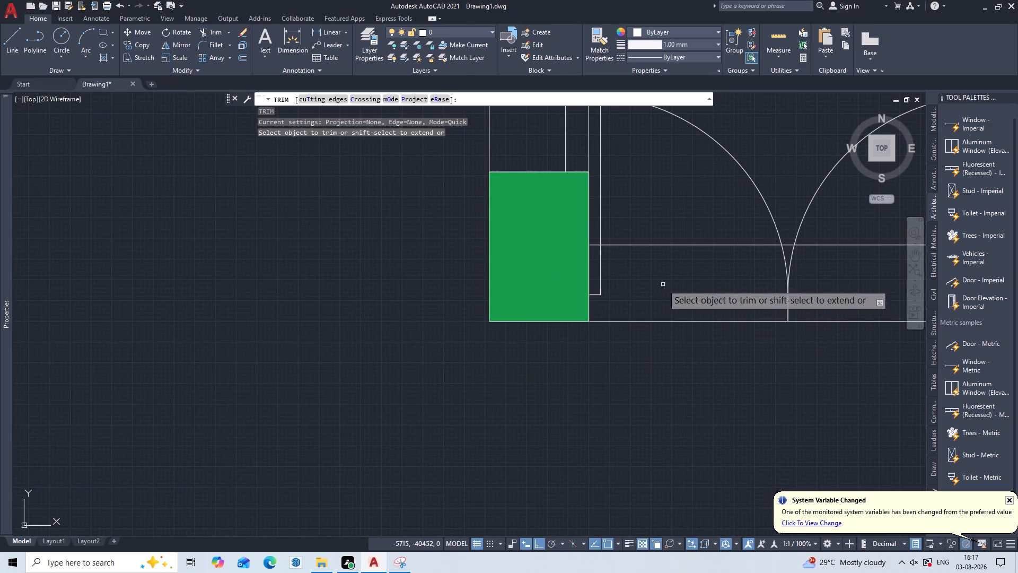
left_click_drag(672, 213, 671, 218)
left_click(621, 421)
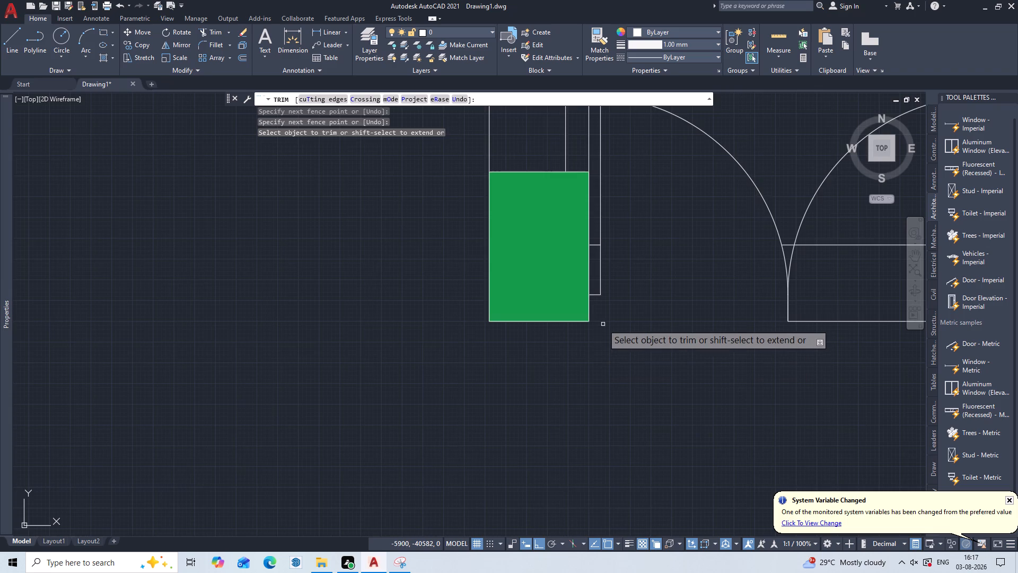
scroll(605, 318, "up", 2)
middle_click_drag(605, 319, 584, 488)
left_click_drag(551, 273, 543, 335)
scroll(670, 287, "down", 4)
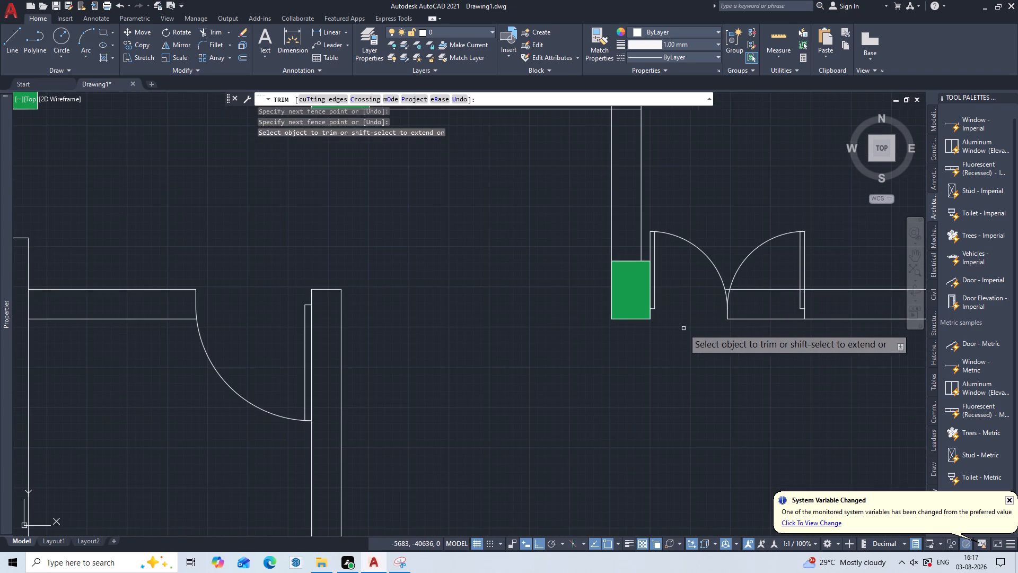
middle_click_drag(683, 328, 473, 404)
scroll(508, 376, "up", 4)
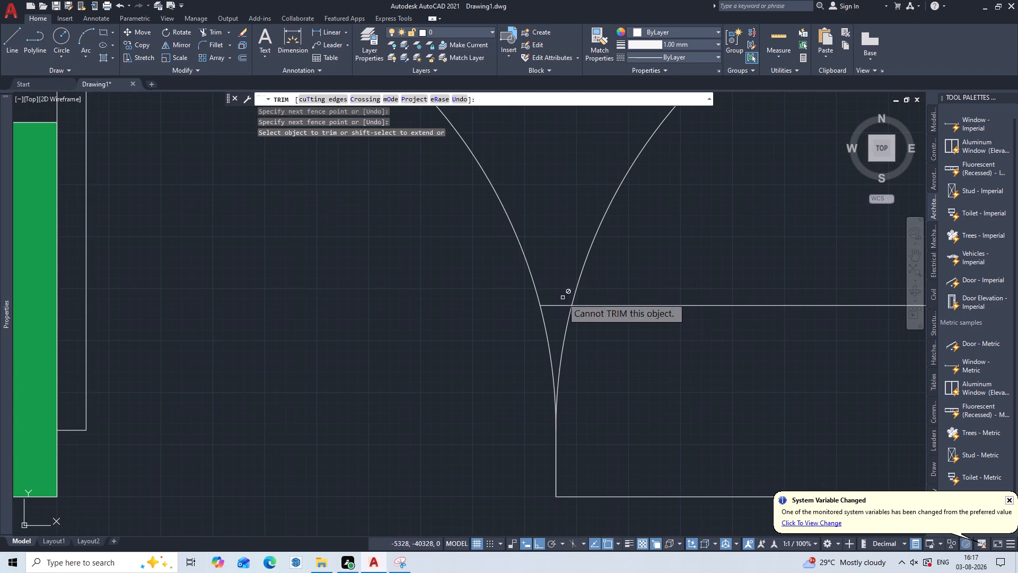
left_click(560, 273)
left_click(551, 315)
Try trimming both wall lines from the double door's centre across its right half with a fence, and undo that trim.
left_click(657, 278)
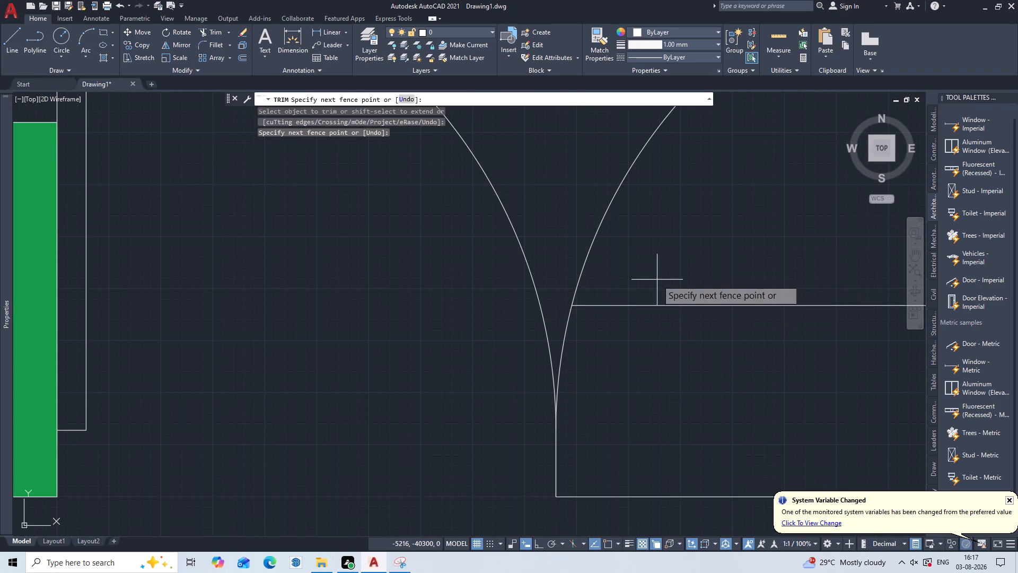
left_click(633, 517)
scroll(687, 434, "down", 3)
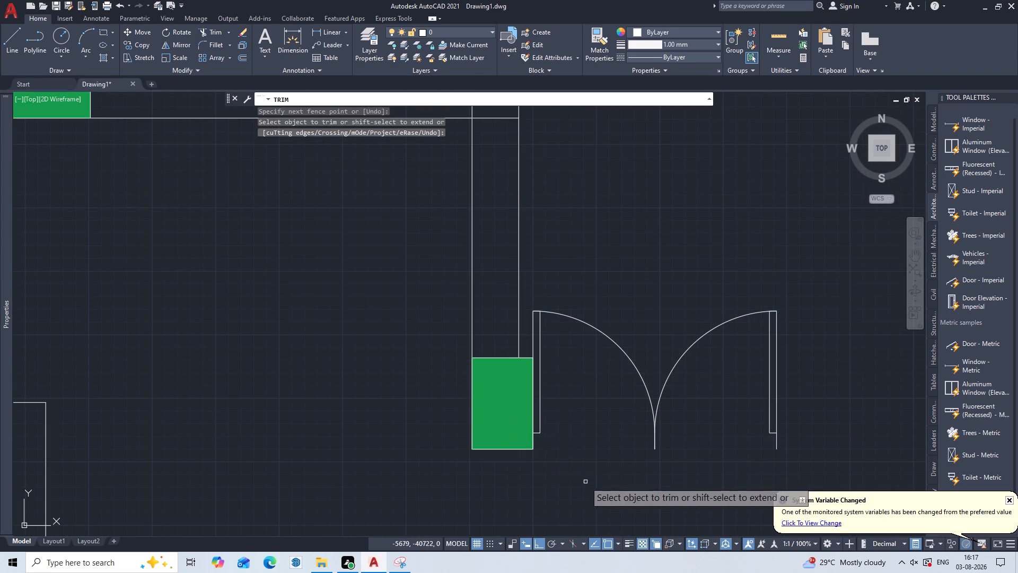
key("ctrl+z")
Trim both wall lines across the double door's right half, including the short piece inside the right leaf.
scroll(604, 453, "down", 2)
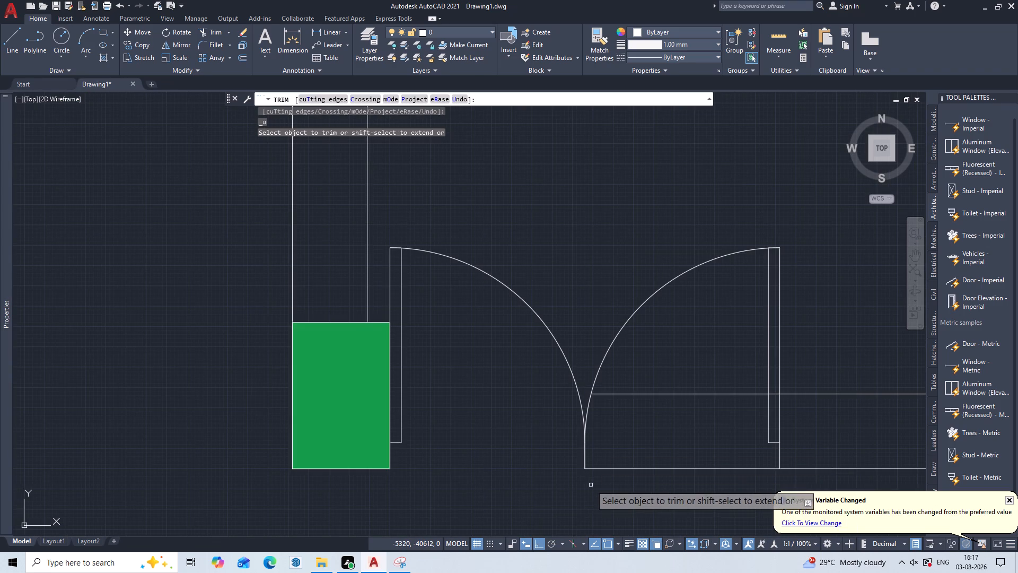
middle_click_drag(591, 485, 329, 392)
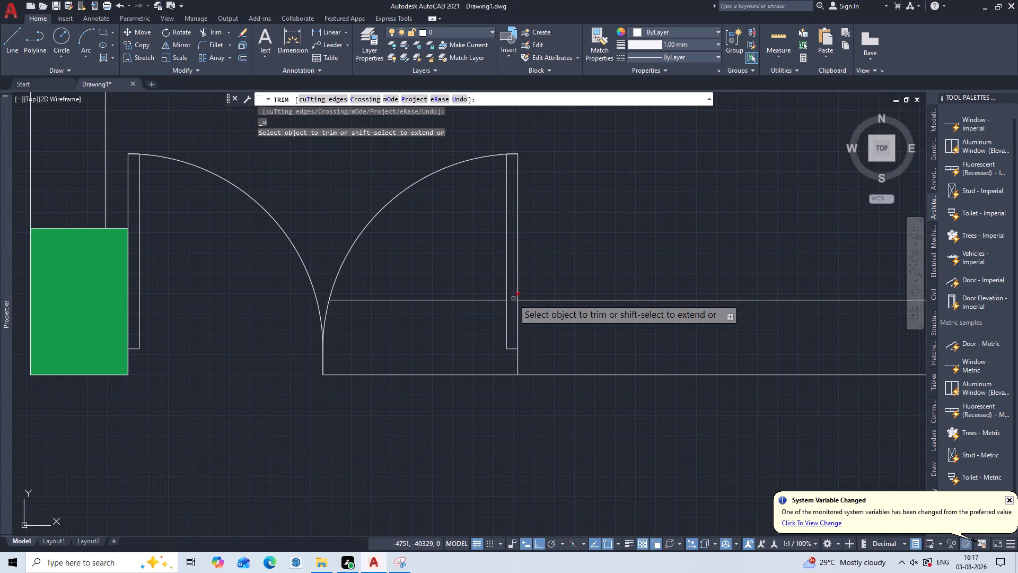
left_click(513, 299)
left_click(485, 286)
left_click(438, 403)
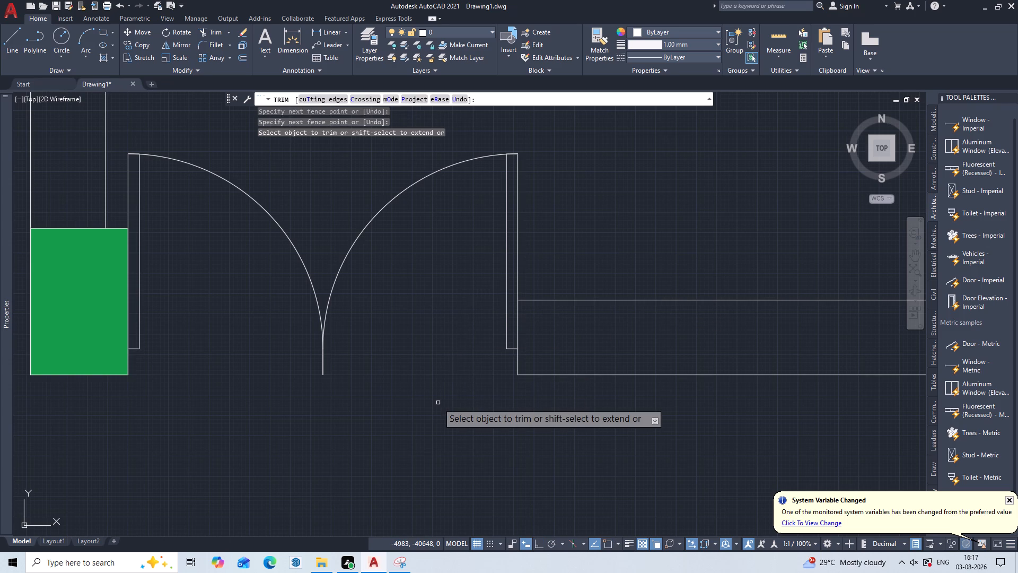
key("Escape")
Copy the double door by its lower-right endpoint to the large central room's lower-right column, where the outer wall line meets its left edge.
scroll(443, 392, "down", 2)
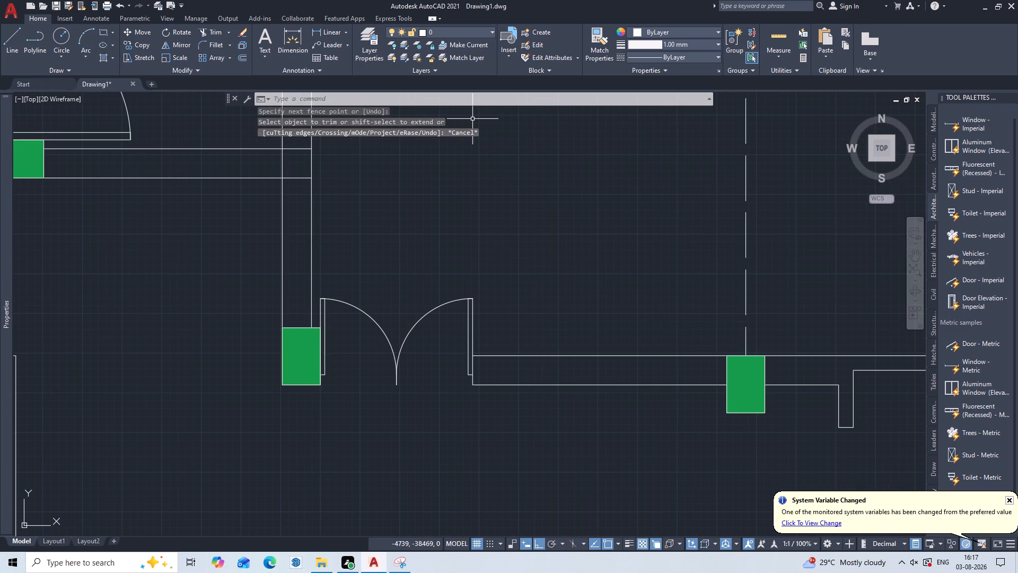
scroll(753, 216, "down", 1)
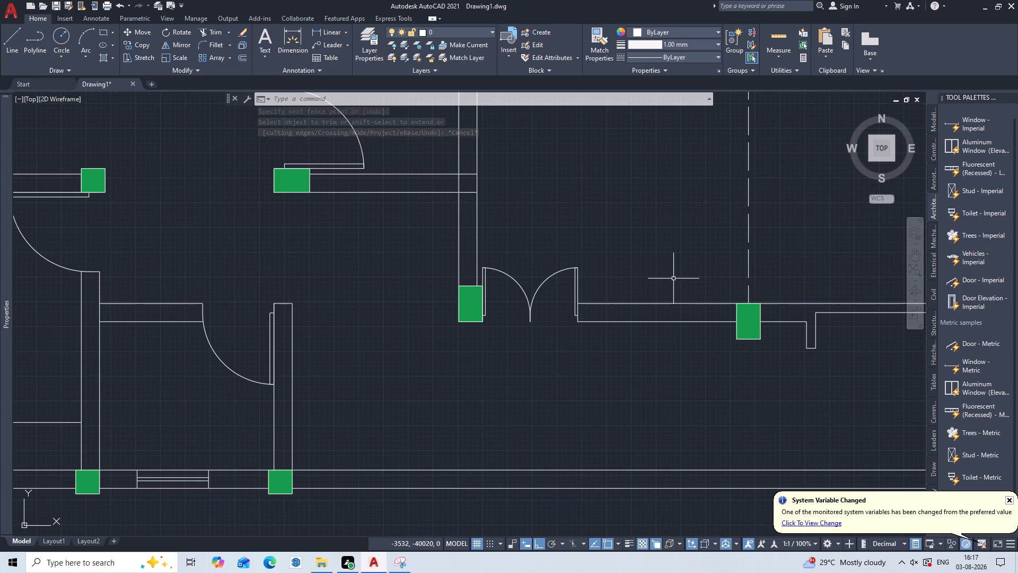
scroll(652, 292, "down", 2)
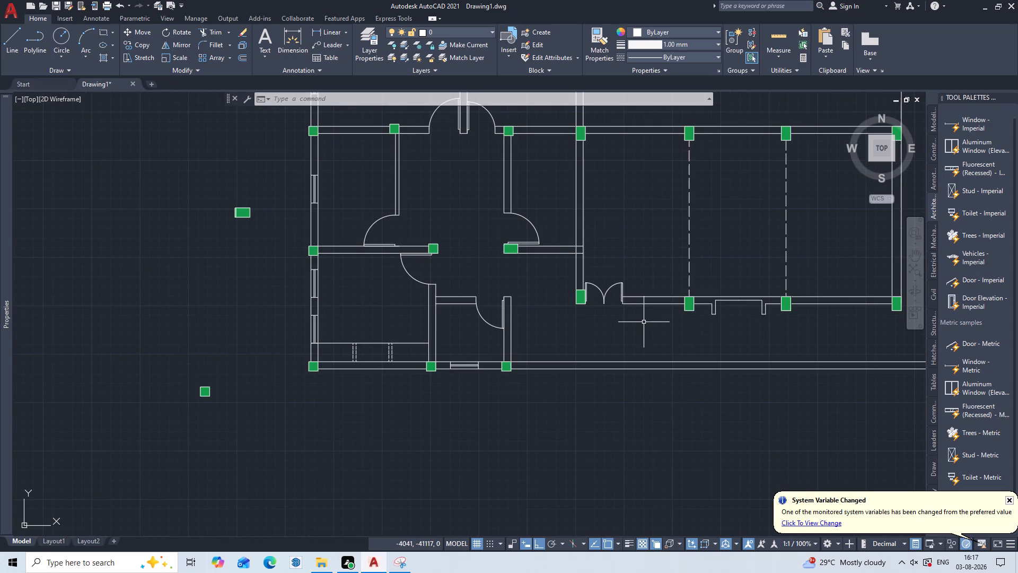
middle_click_drag(644, 322, 404, 355)
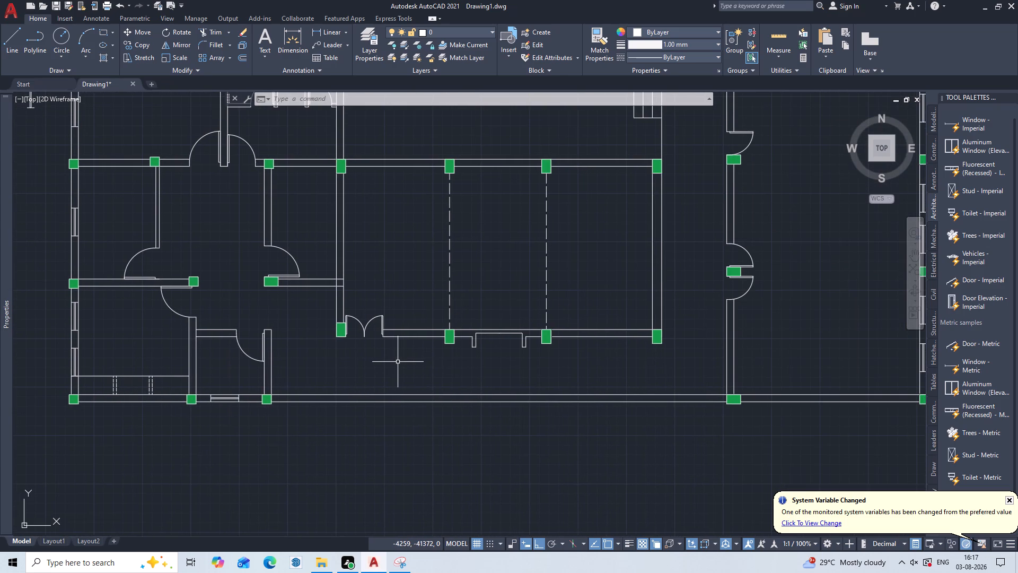
scroll(398, 362, "up", 1)
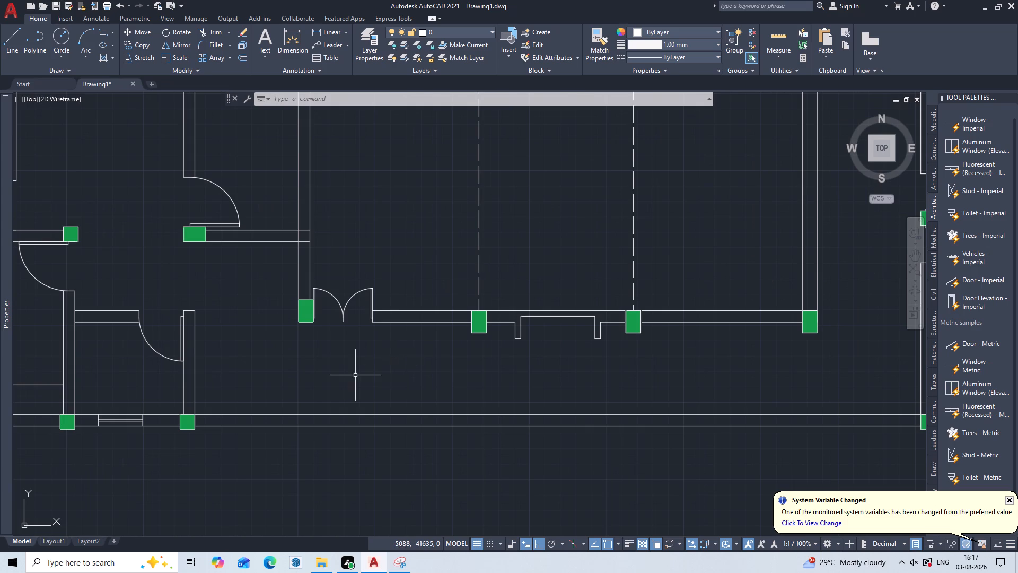
scroll(363, 297, "up", 1)
type("COP")
key("Return")
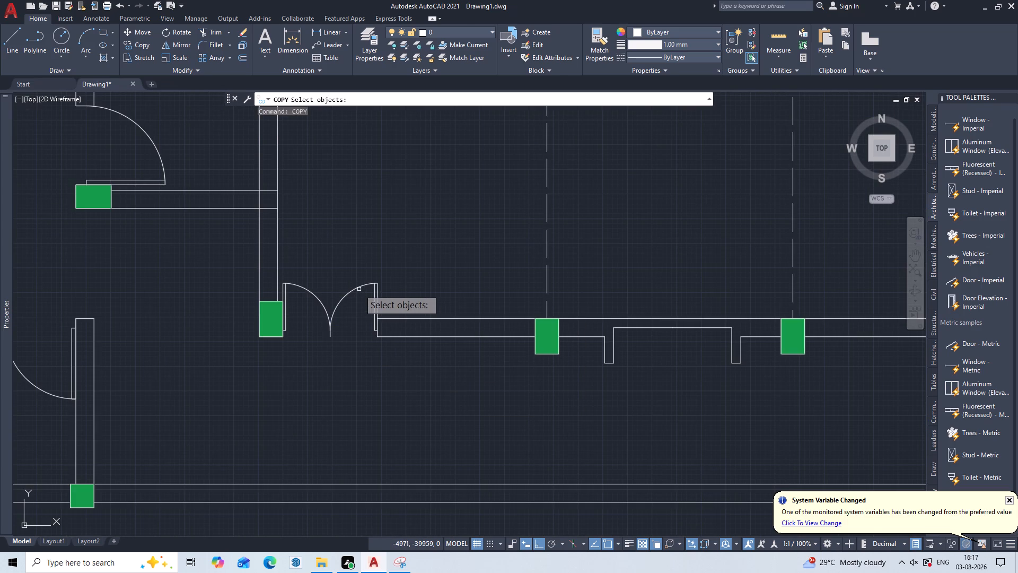
left_click(359, 289)
left_click(292, 287)
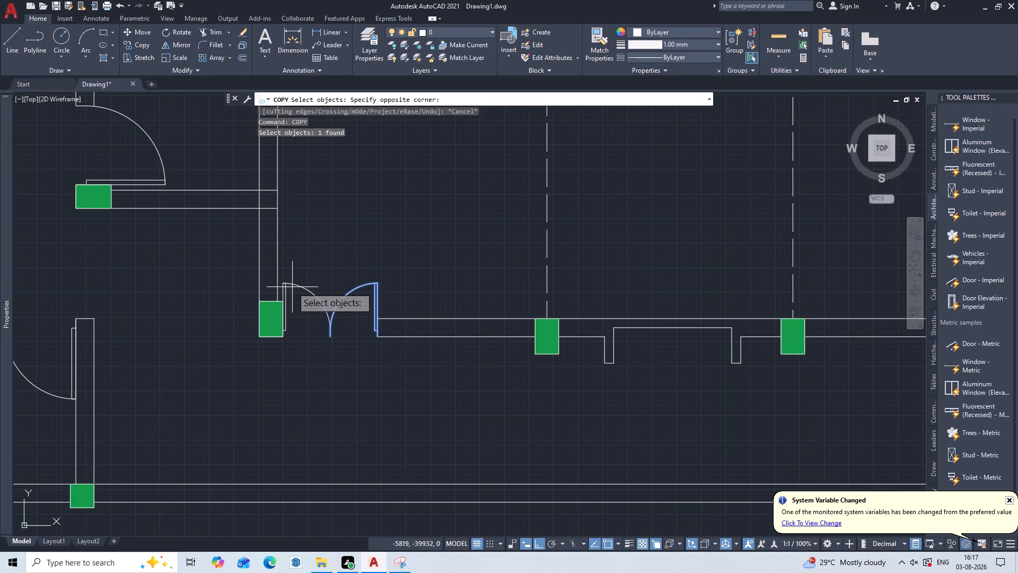
left_click(287, 279)
key("Return")
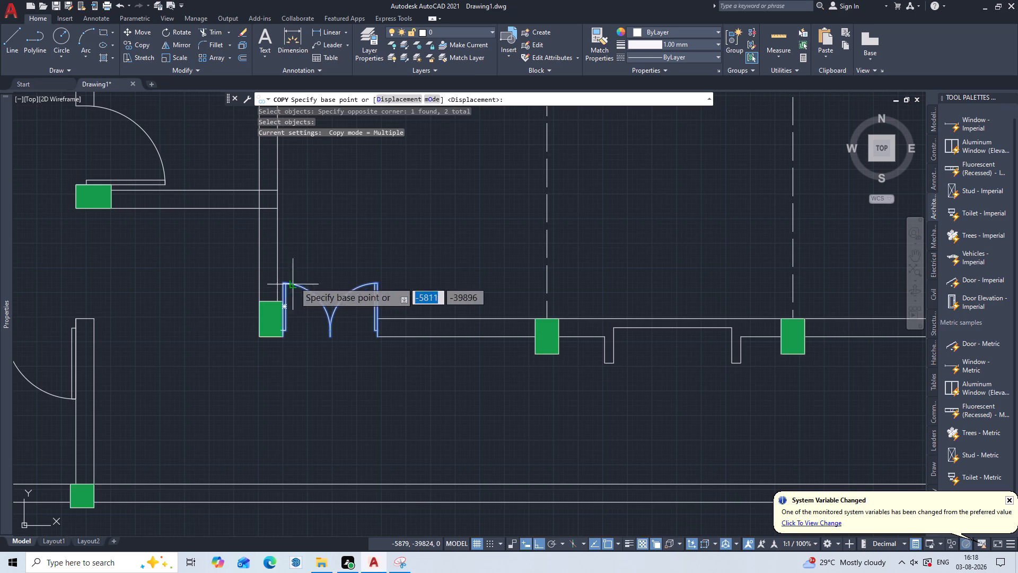
left_click(375, 338)
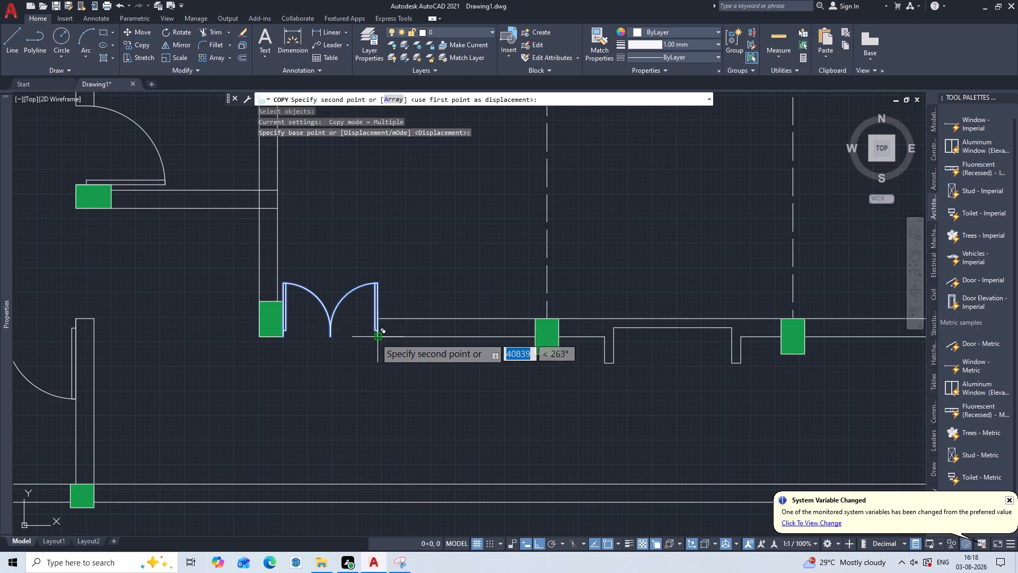
scroll(651, 369, "down", 1)
middle_click_drag(651, 369, 370, 338)
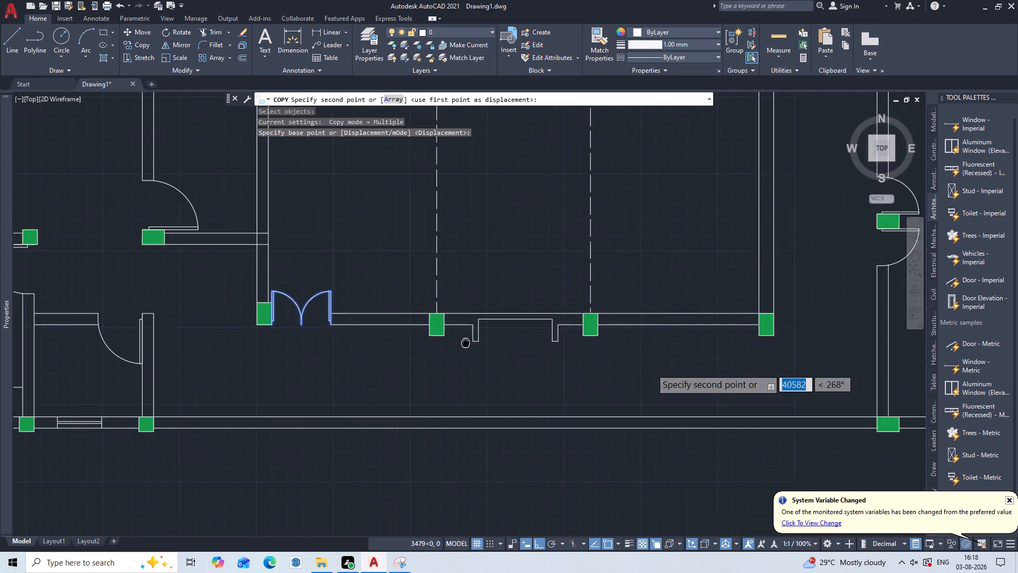
middle_click_drag(370, 338, 363, 338)
scroll(579, 322, "up", 2)
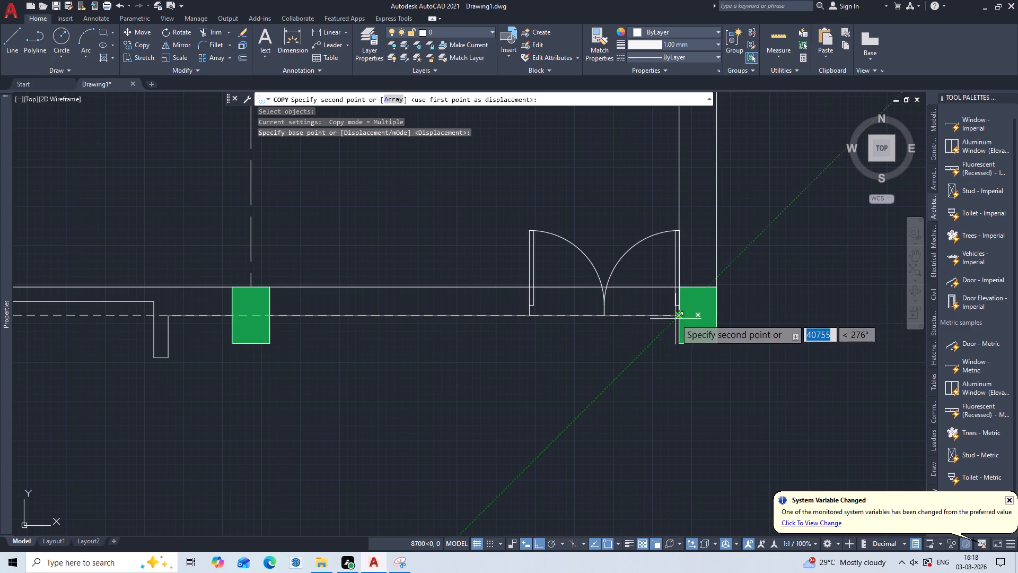
scroll(678, 302, "up", 3)
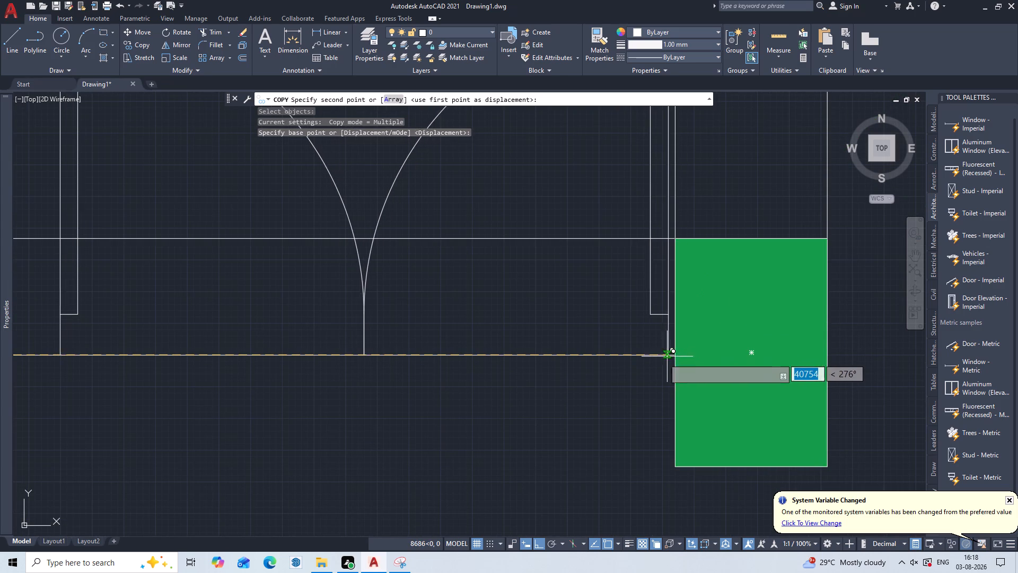
left_click(674, 357)
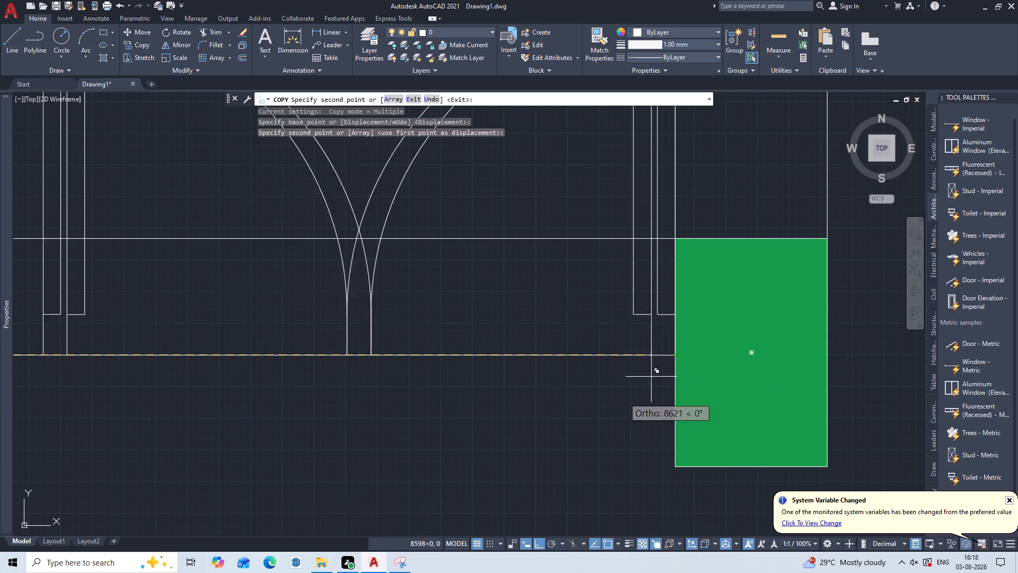
key("Escape")
Trim both wall lines crossing the left and right halves of the copied double door.
scroll(529, 445, "down", 1)
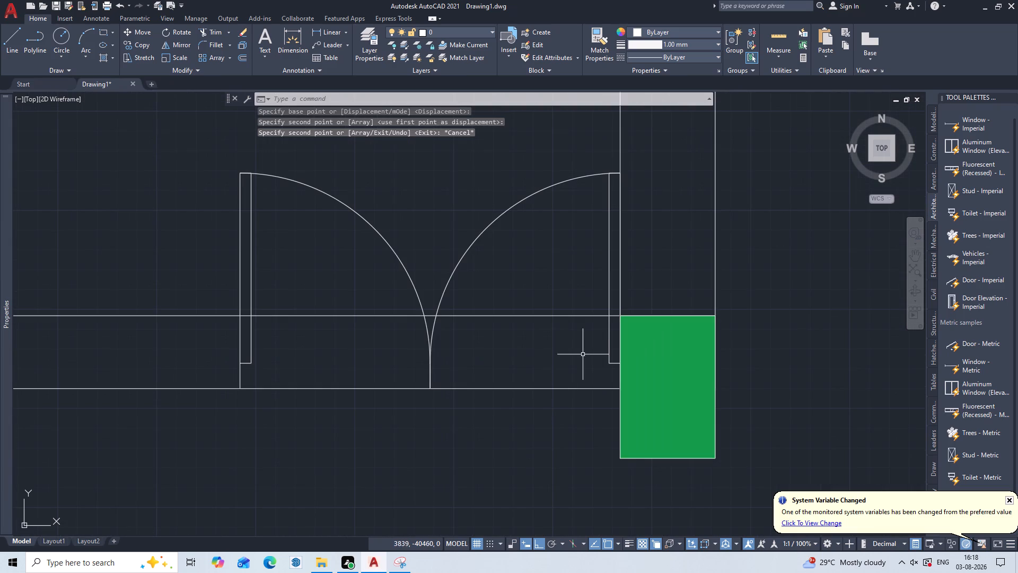
key("t")
key("r")
key("Return")
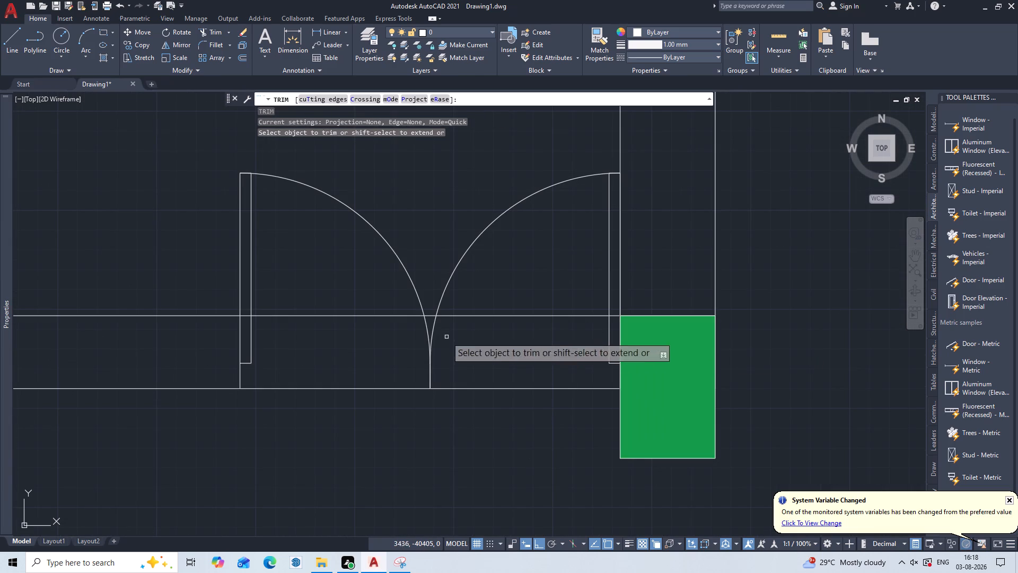
left_click_drag(387, 301, 385, 310)
left_click(347, 466)
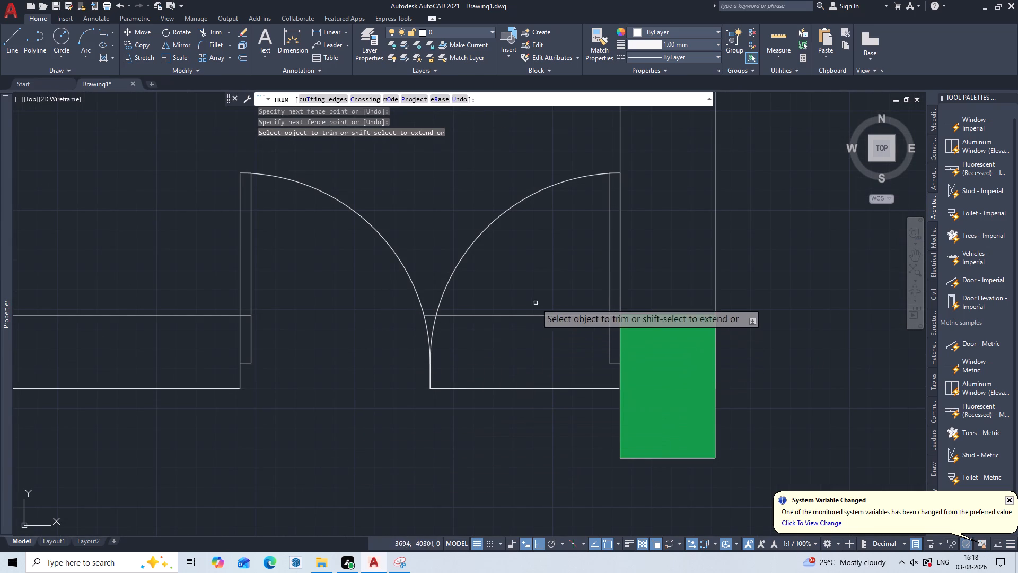
left_click_drag(541, 293, 541, 307)
left_click_drag(511, 428, 511, 413)
left_click(529, 284)
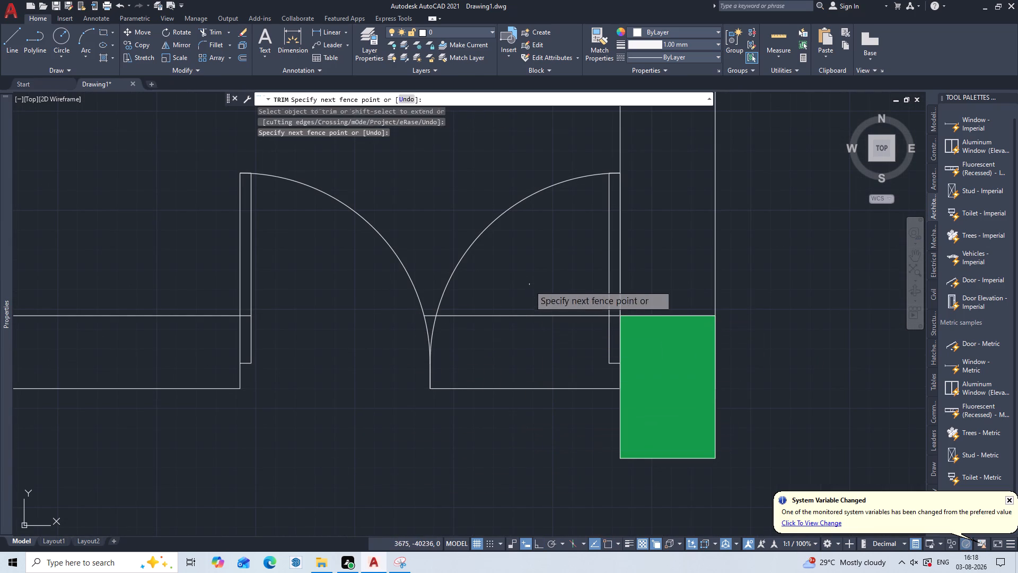
left_click(501, 425)
Trim the short leftover wall pieces between the copied double door's swing arcs and inside its left and right leaves.
scroll(422, 301, "up", 3)
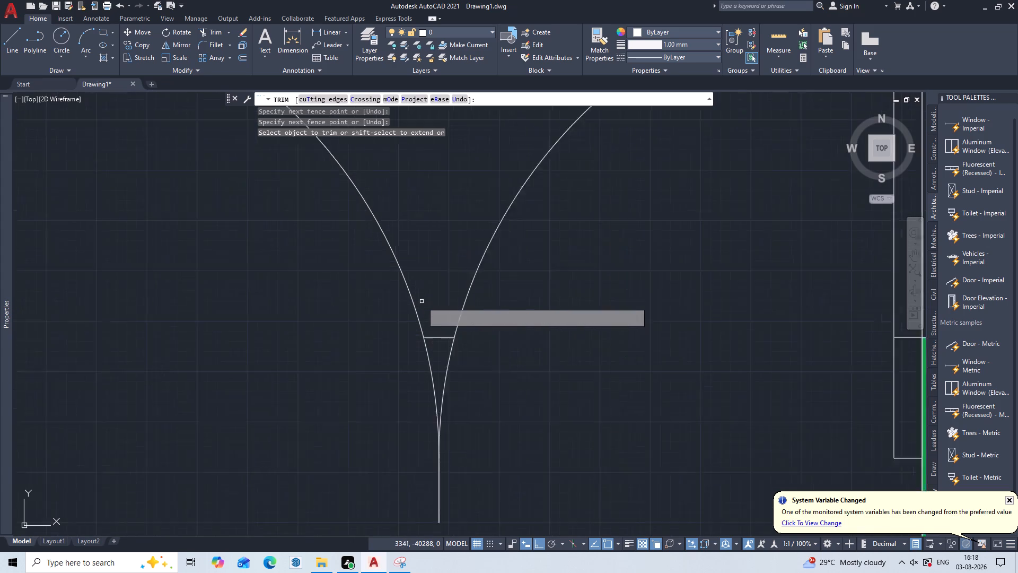
left_click(457, 340)
left_click(447, 374)
scroll(601, 306, "down", 2)
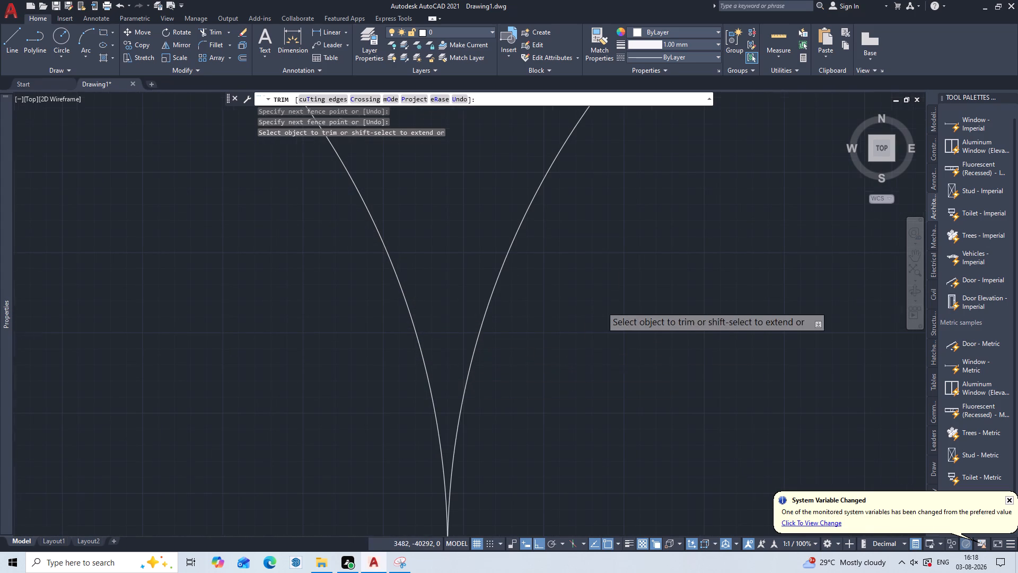
scroll(601, 306, "down", 3)
scroll(497, 298, "up", 4)
scroll(580, 409, "up", 3)
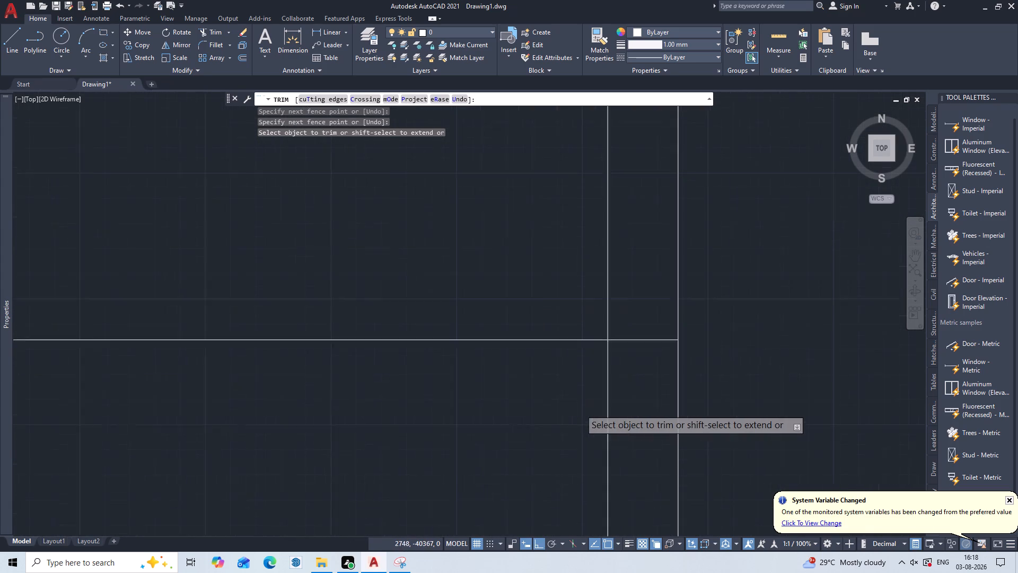
left_click(698, 274)
left_click_drag(686, 326, 682, 331)
scroll(687, 326, "down", 3)
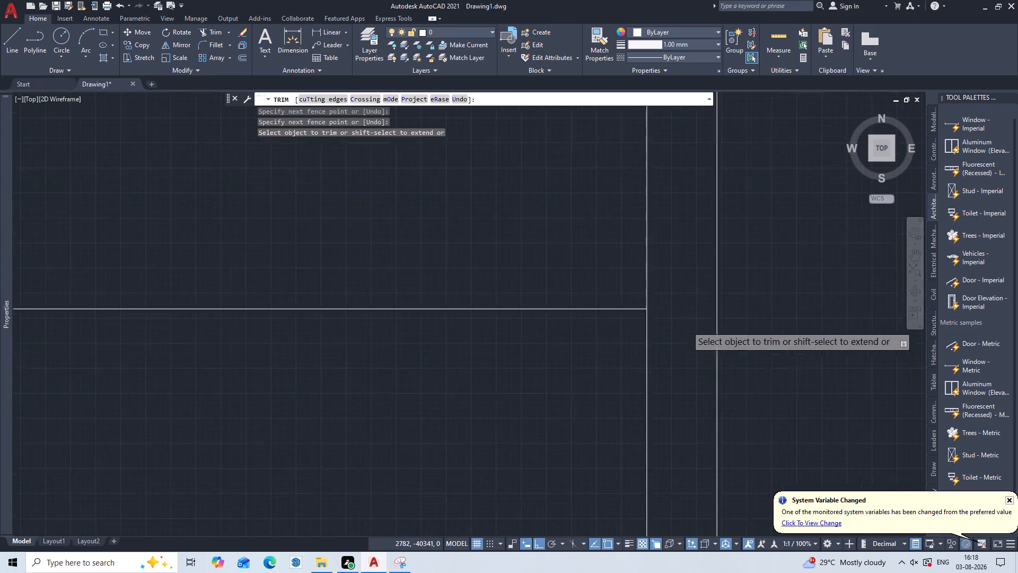
scroll(687, 326, "down", 1)
scroll(747, 359, "down", 3)
middle_click_drag(748, 361, 504, 403)
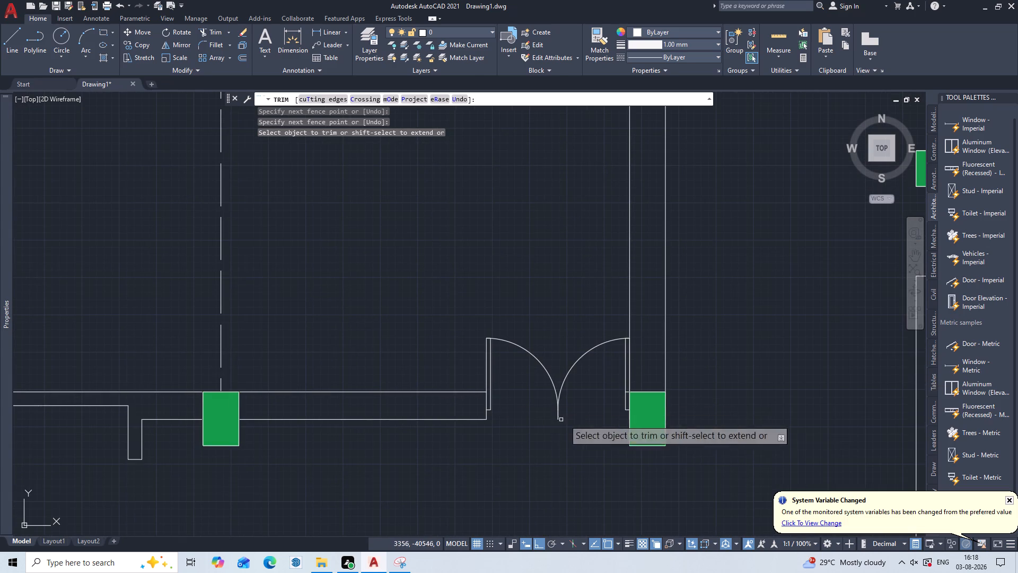
scroll(617, 383, "up", 9)
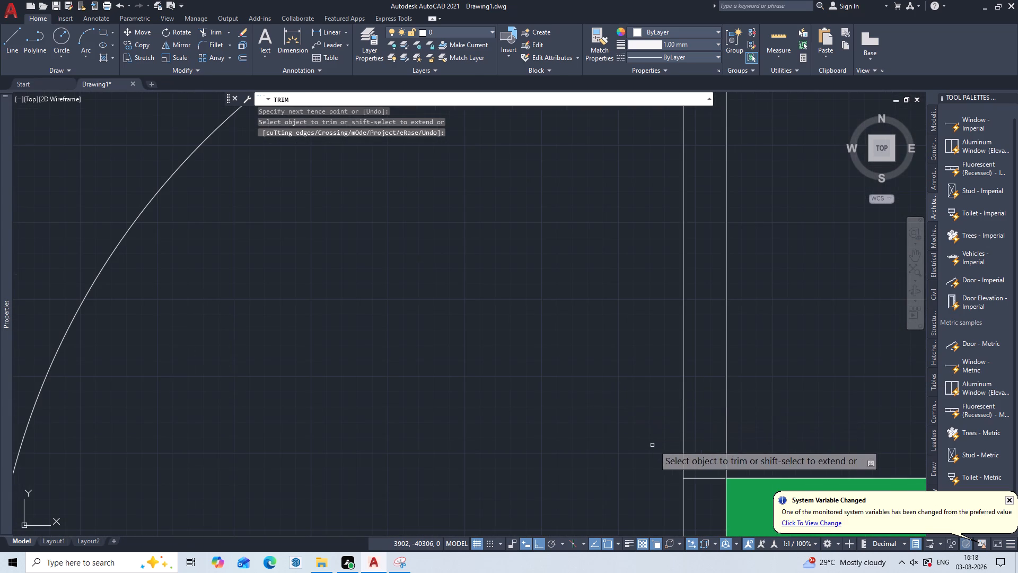
middle_click_drag(656, 449, 494, 315)
scroll(551, 346, "up", 3)
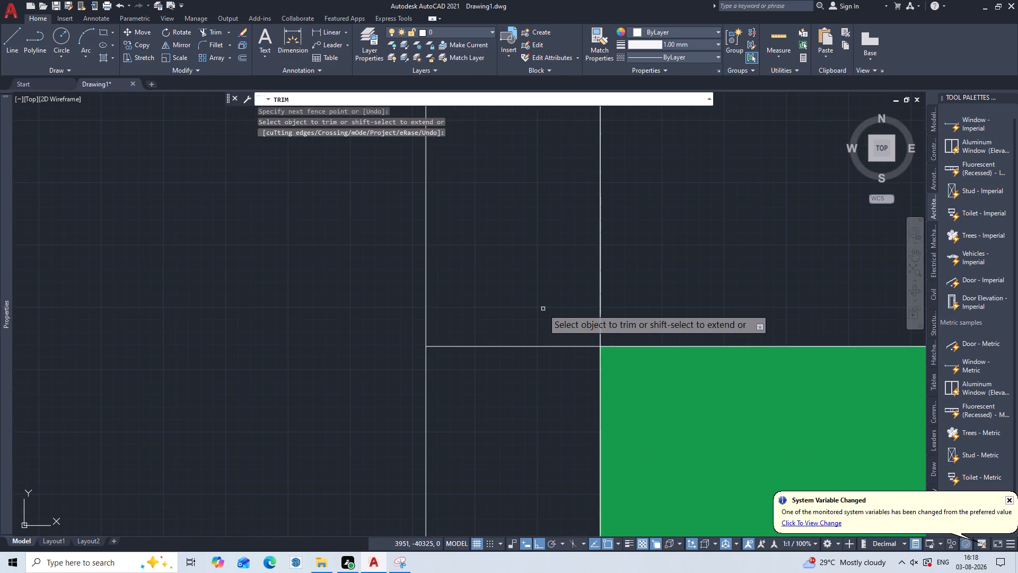
left_click(543, 309)
left_click(517, 410)
scroll(517, 410, "down", 5)
scroll(437, 408, "down", 2)
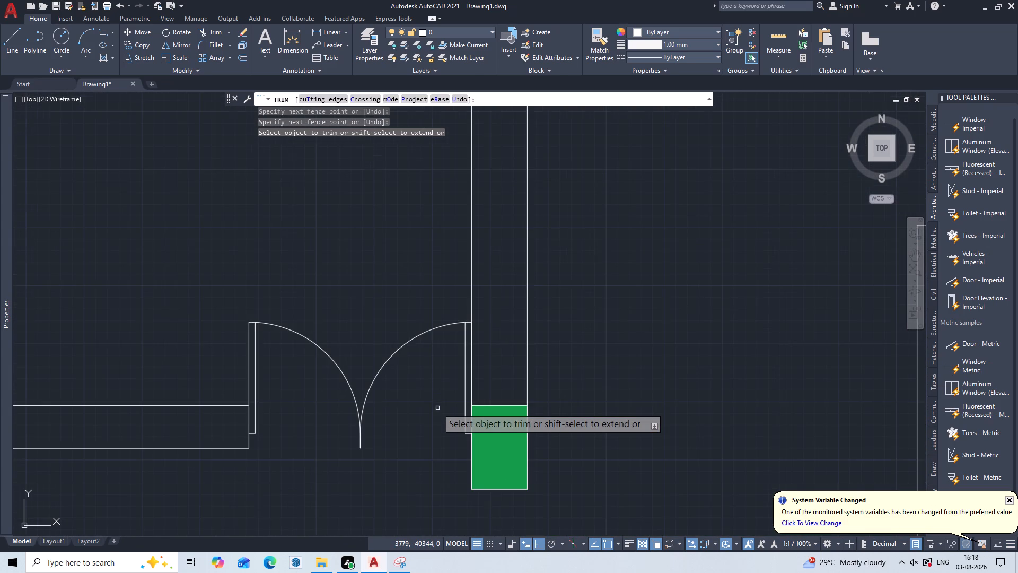
scroll(437, 408, "down", 1)
middle_click_drag(394, 438, 567, 355)
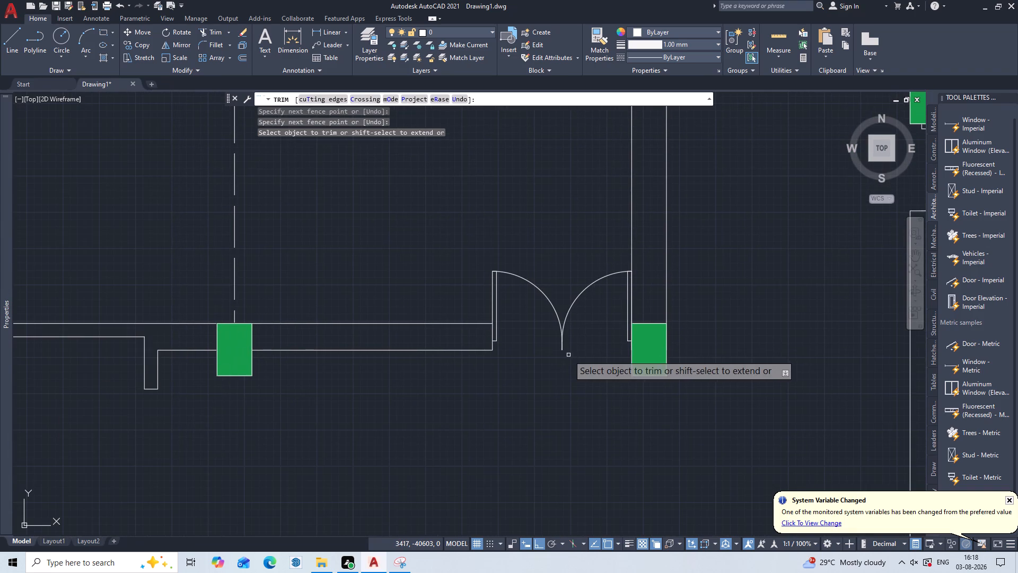
key("Escape")
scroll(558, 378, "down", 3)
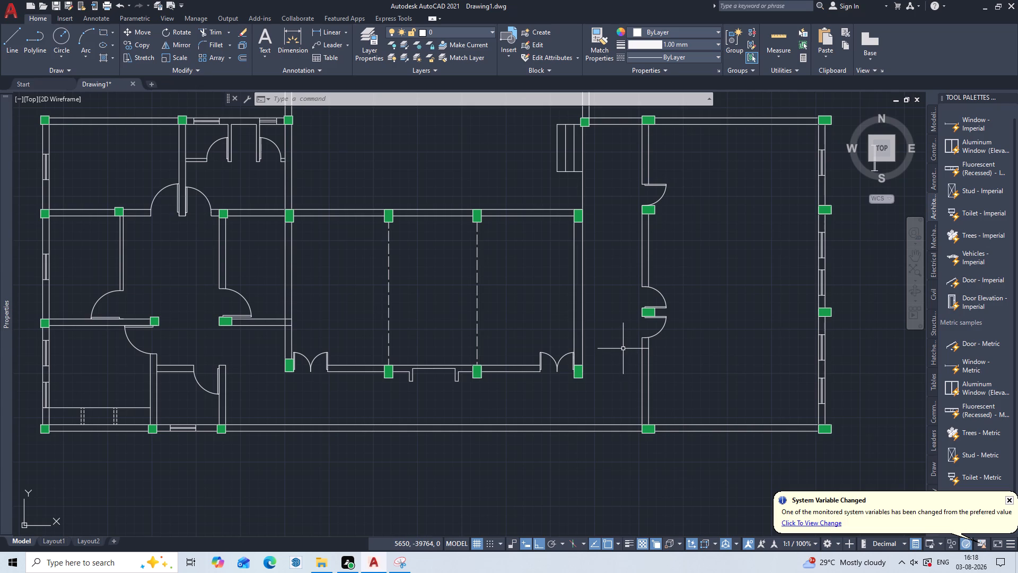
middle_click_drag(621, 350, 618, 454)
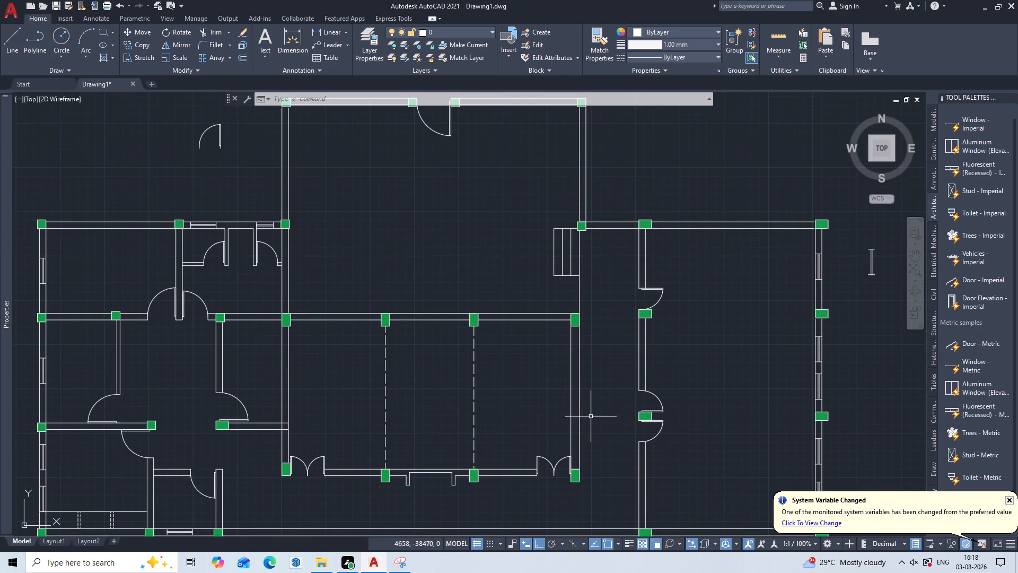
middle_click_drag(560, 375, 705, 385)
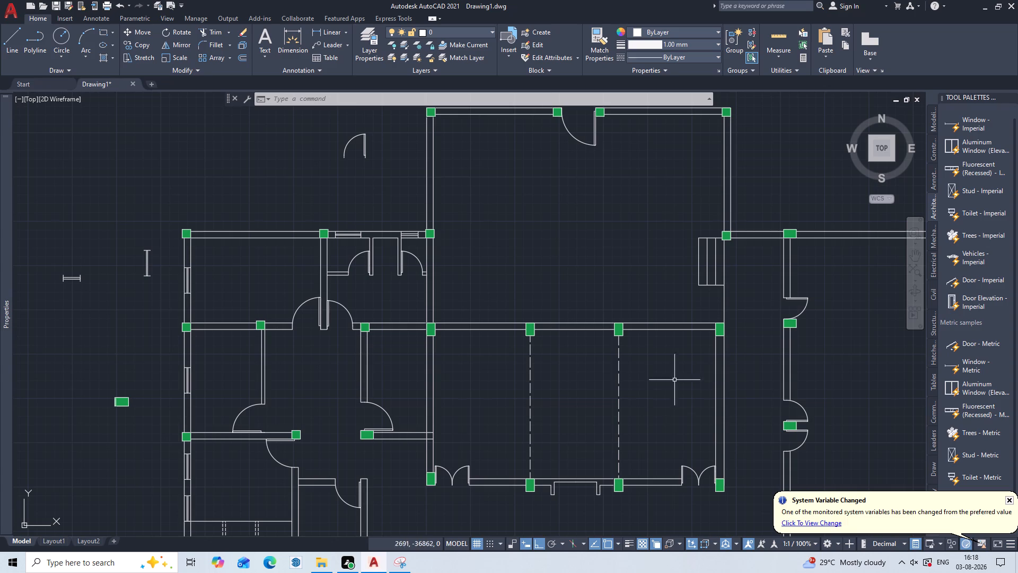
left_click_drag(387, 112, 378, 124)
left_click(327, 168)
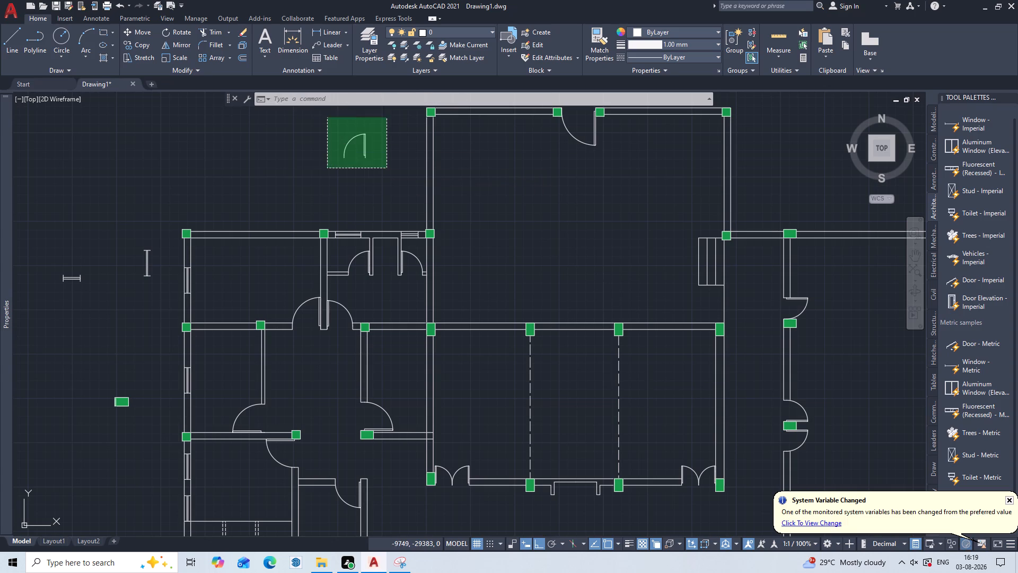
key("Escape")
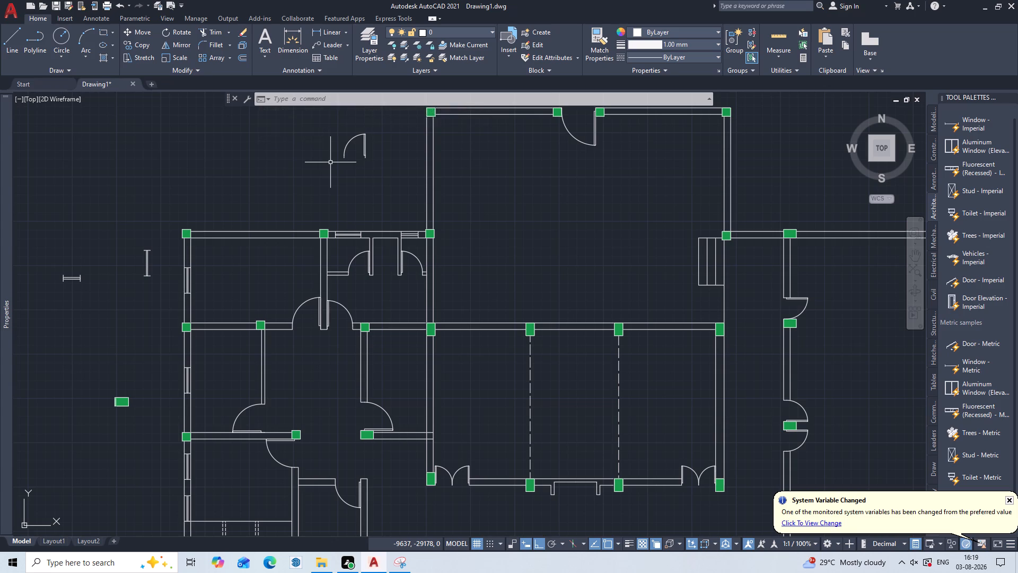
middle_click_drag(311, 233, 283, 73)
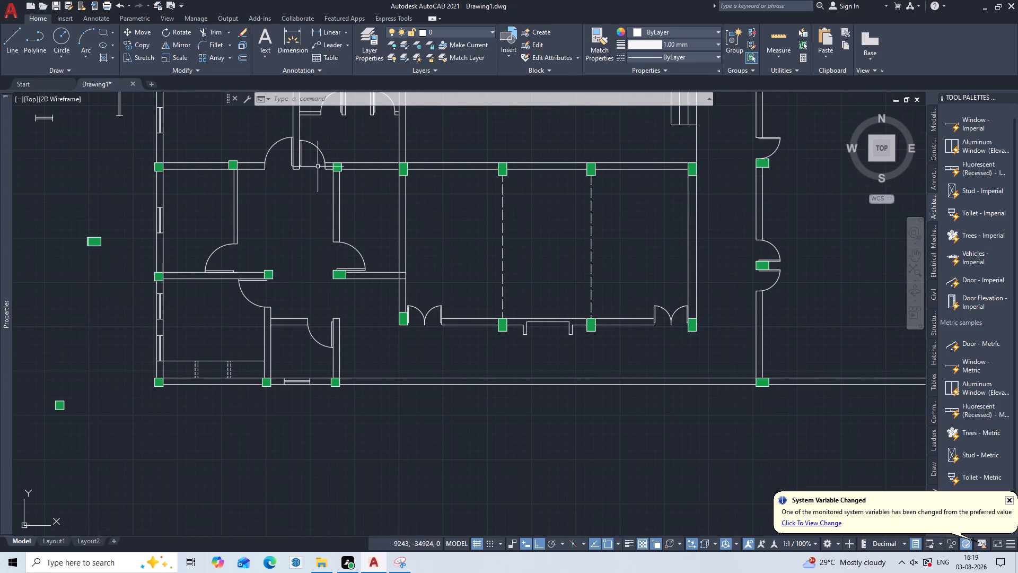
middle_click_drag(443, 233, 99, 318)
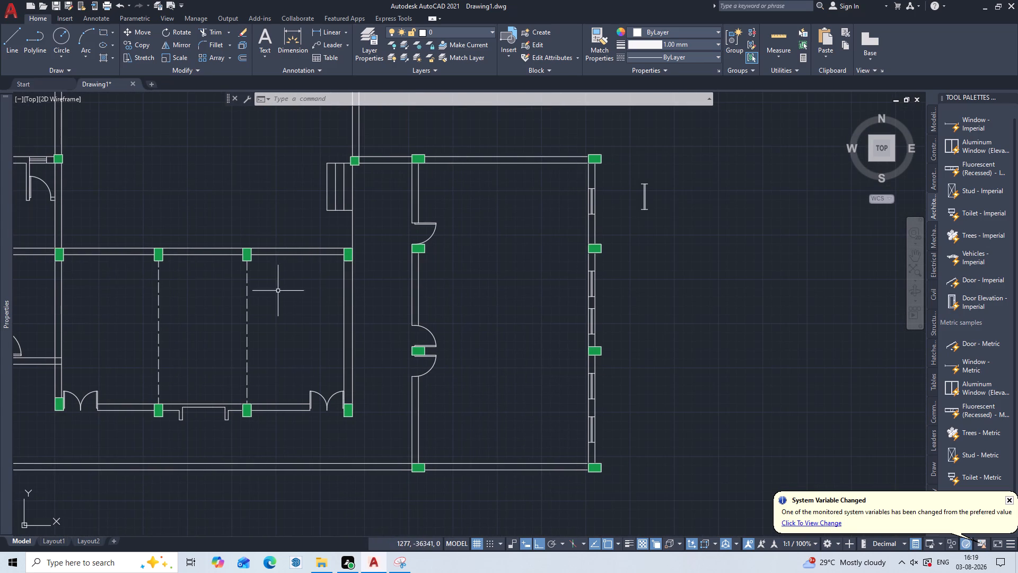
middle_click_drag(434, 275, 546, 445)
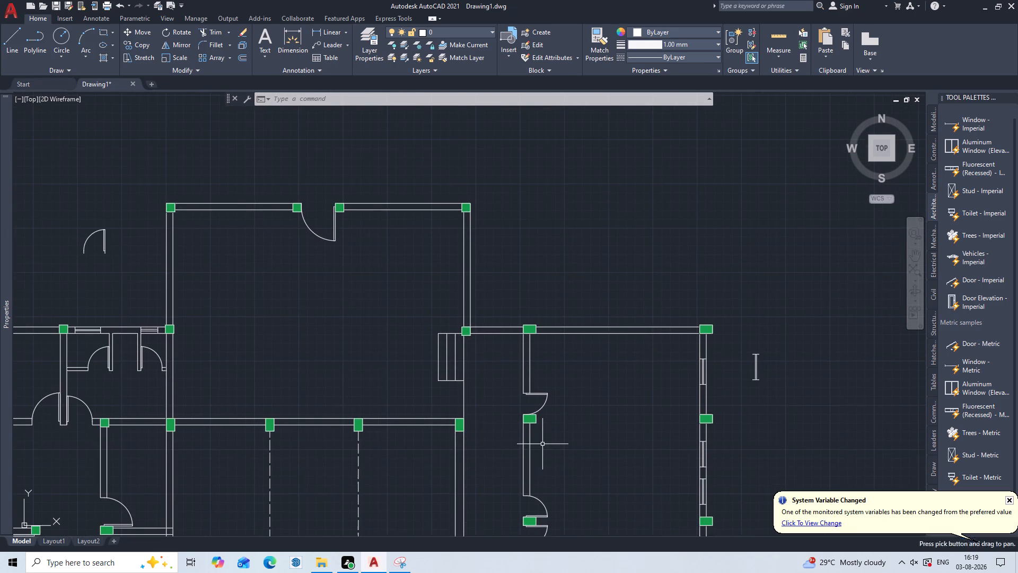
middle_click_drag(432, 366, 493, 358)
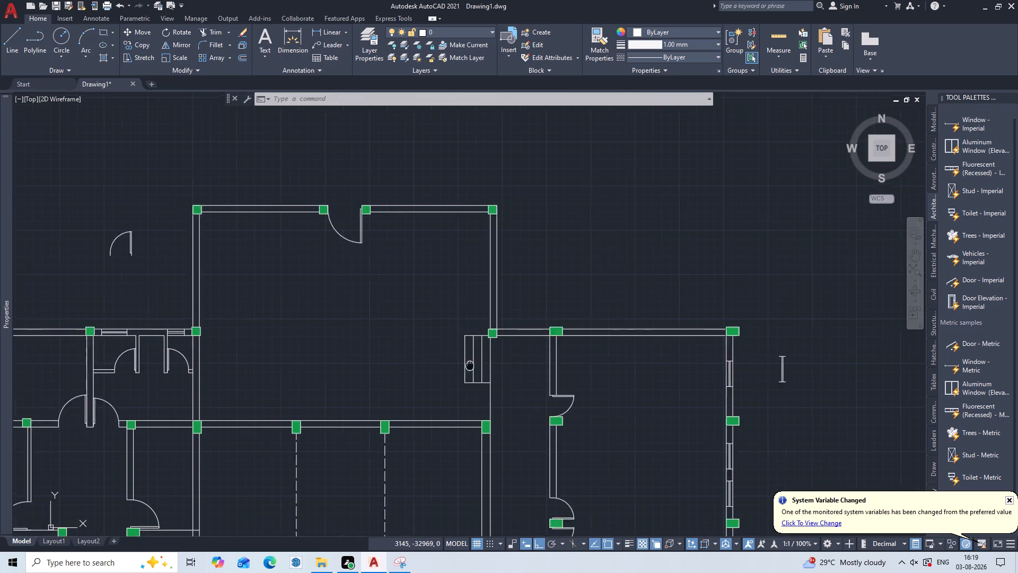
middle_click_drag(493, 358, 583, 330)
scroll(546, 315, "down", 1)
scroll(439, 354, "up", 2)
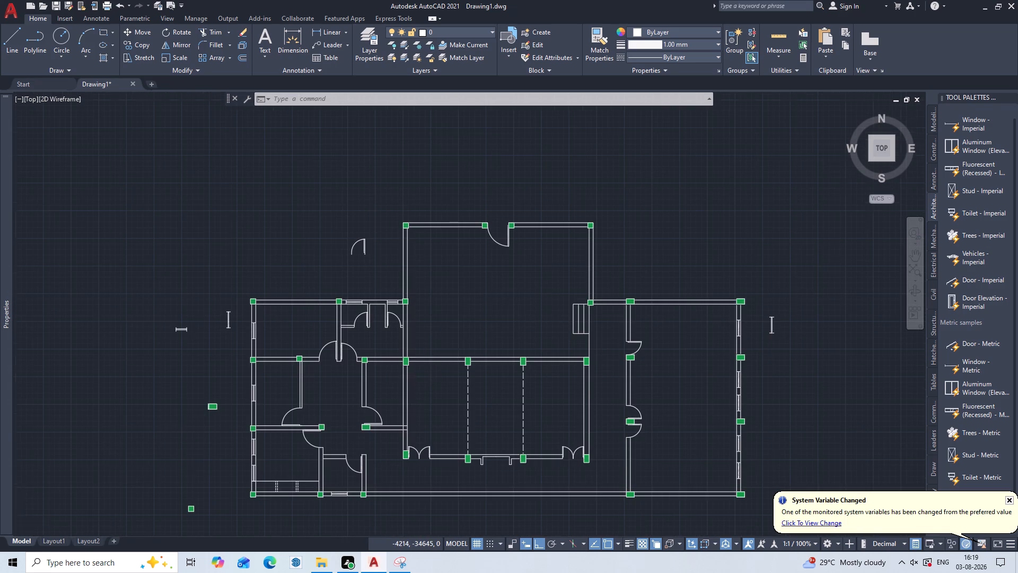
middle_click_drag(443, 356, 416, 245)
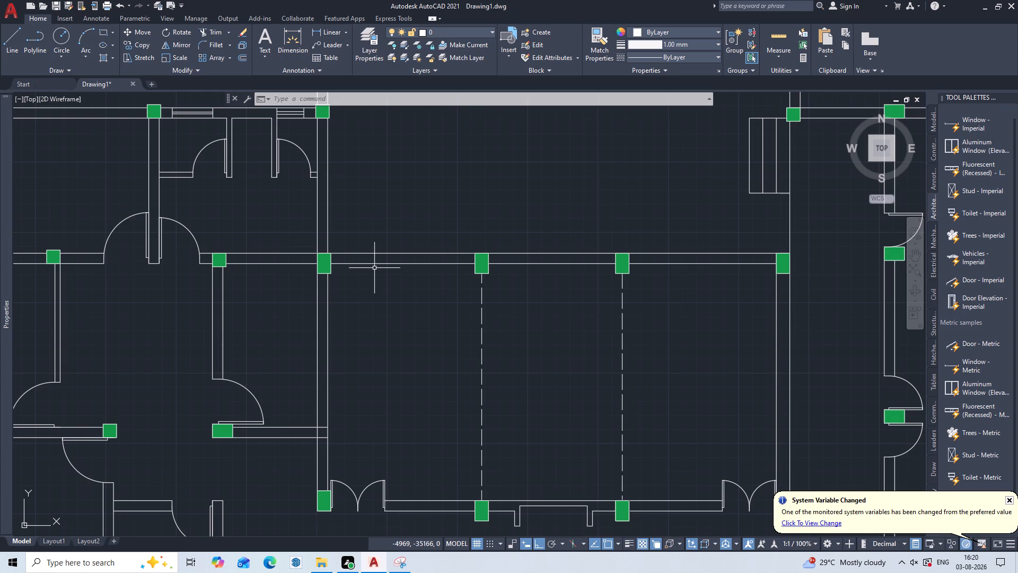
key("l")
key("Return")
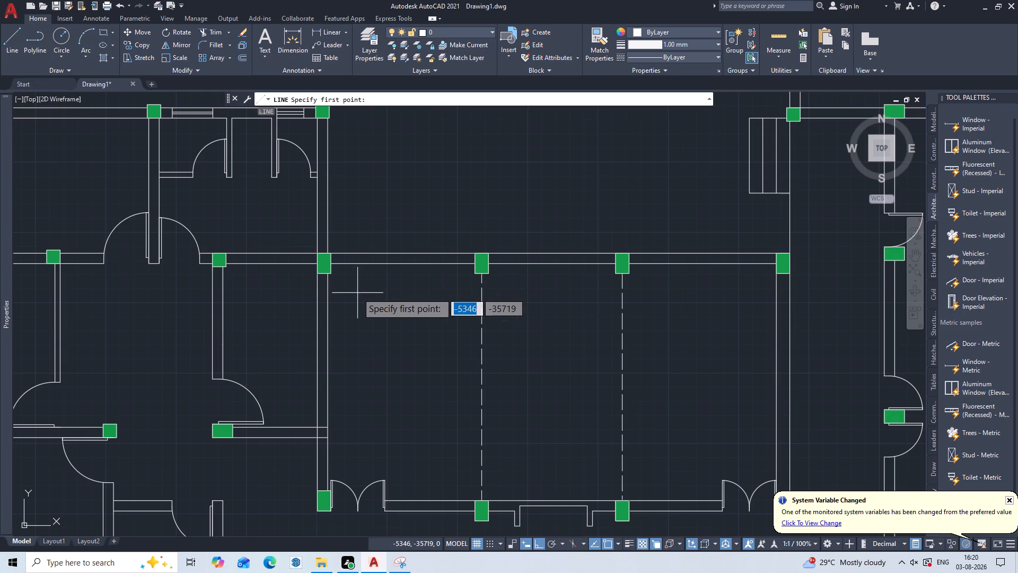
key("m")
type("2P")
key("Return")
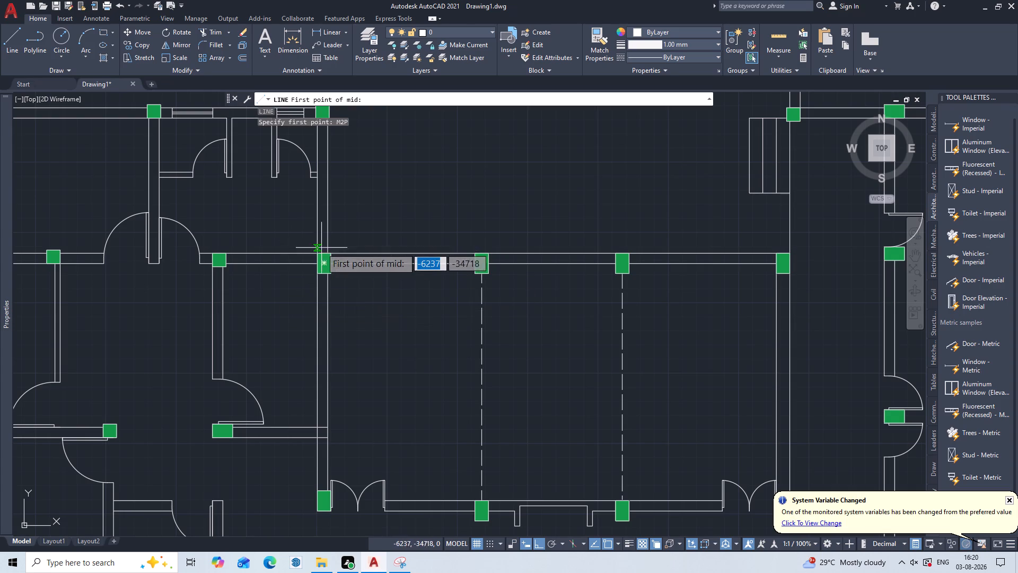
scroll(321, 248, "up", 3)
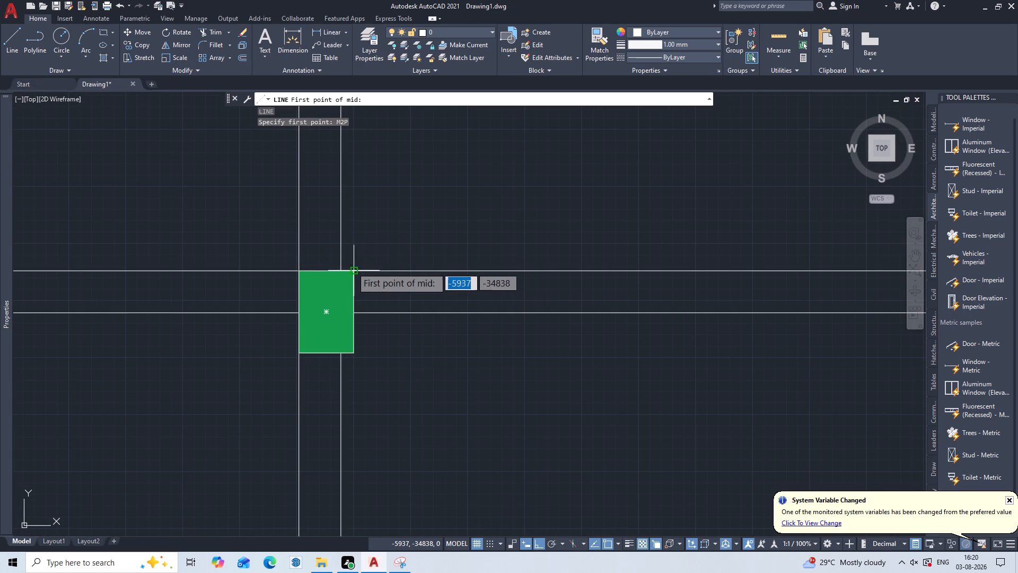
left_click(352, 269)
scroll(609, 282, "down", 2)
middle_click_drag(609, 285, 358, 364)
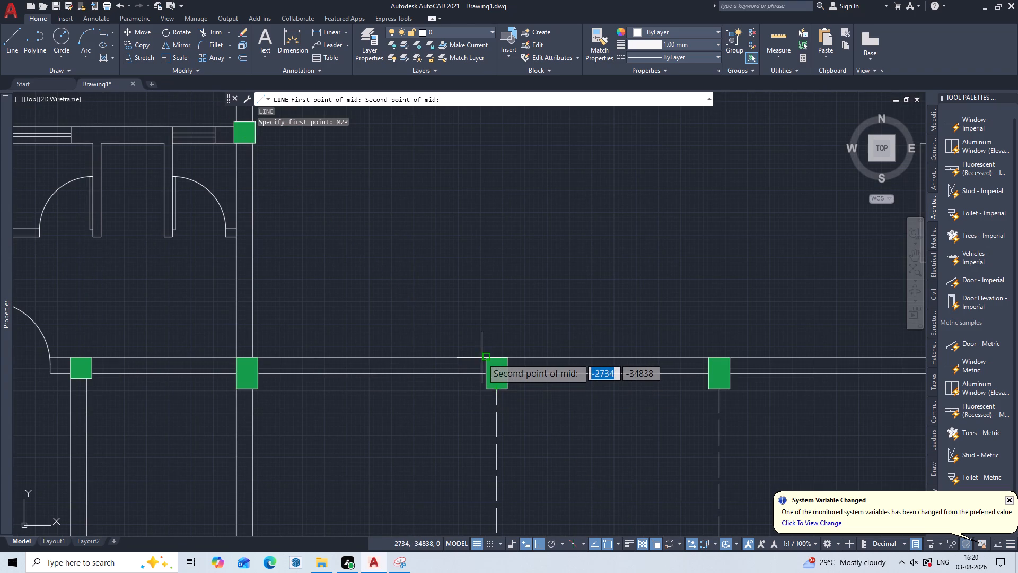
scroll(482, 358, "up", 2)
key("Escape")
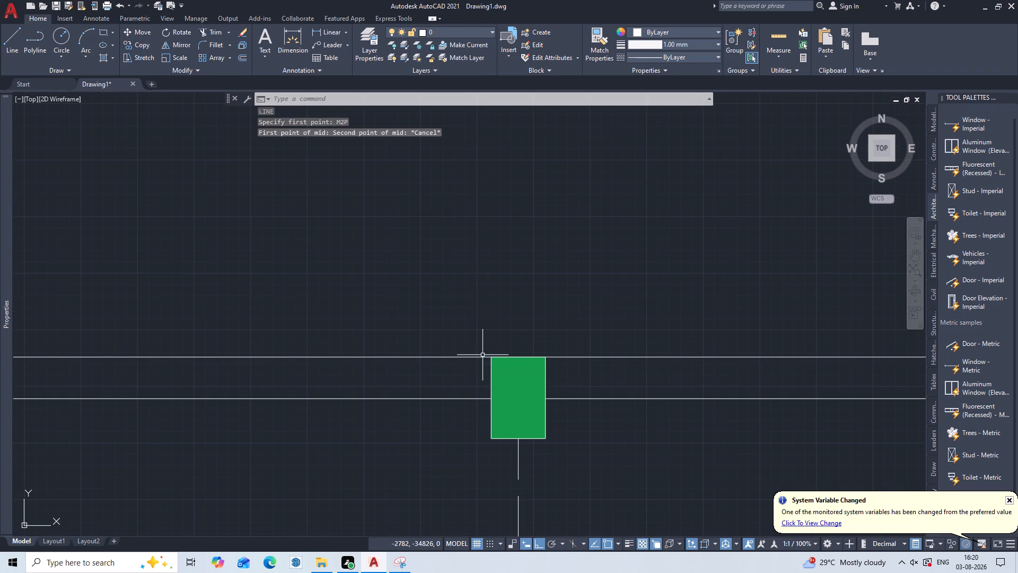
Move the two left columns off the central room's upper wall, diagonally down into the room, with Ortho turned off.
scroll(483, 355, "down", 1)
scroll(443, 392, "down", 1)
middle_click_drag(443, 392, 599, 273)
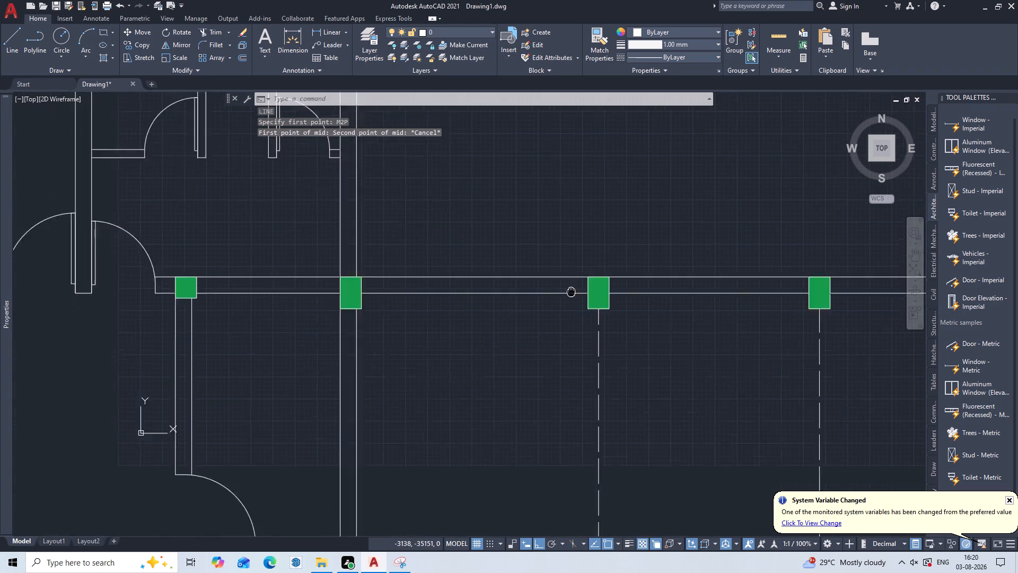
middle_click_drag(599, 273, 625, 248)
key("m")
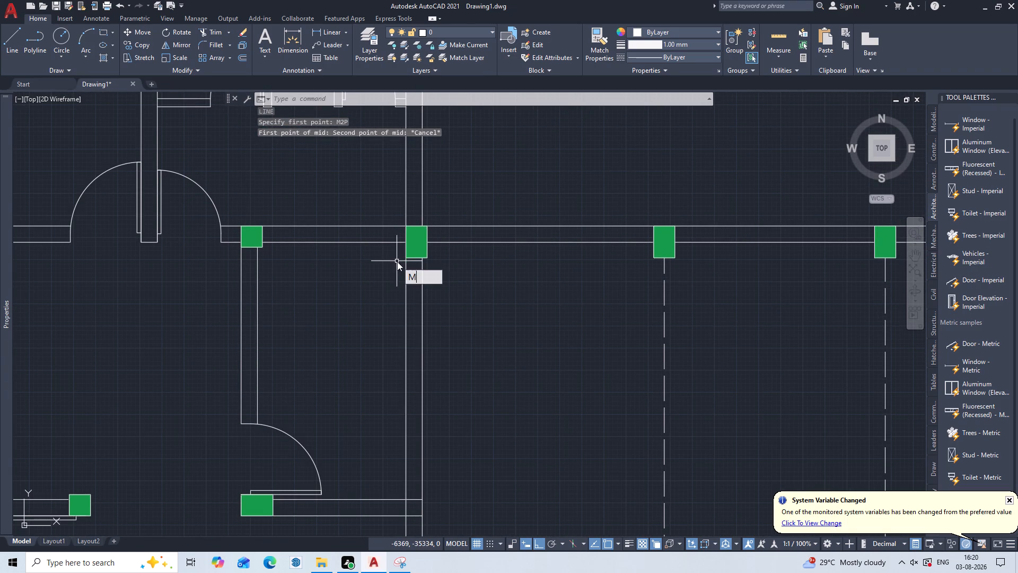
key("Return")
left_click(425, 242)
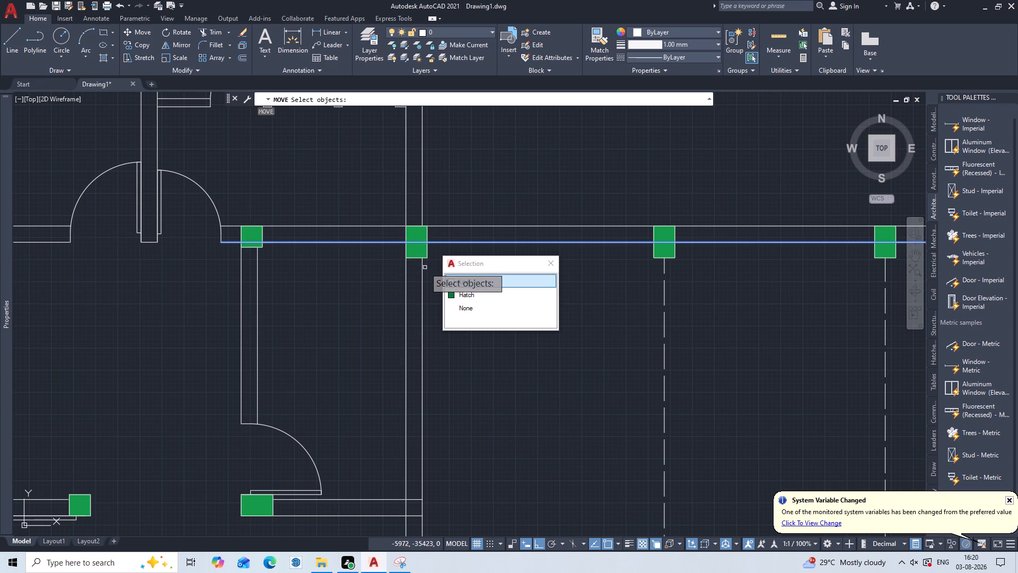
left_click(469, 294)
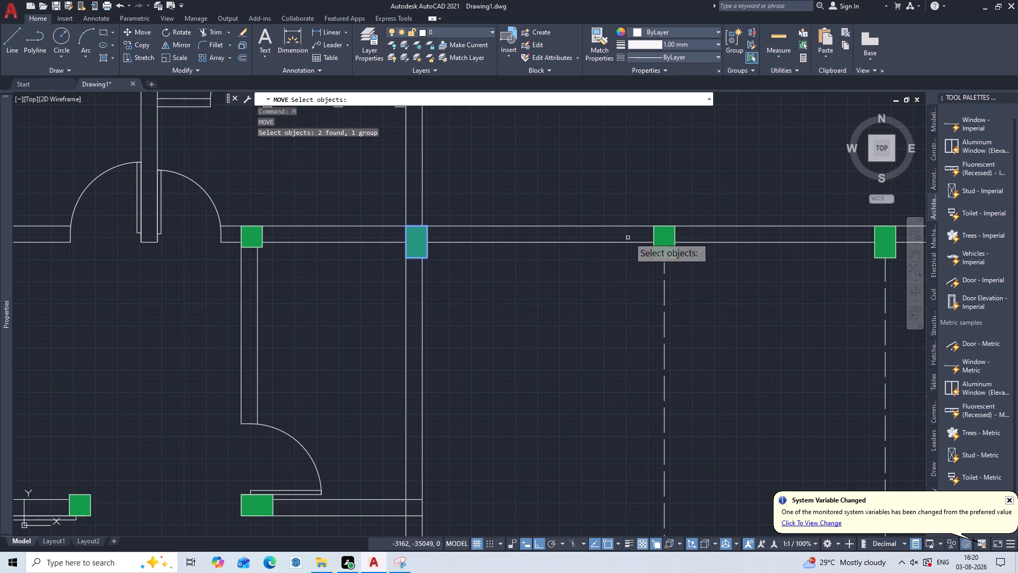
left_click(660, 234)
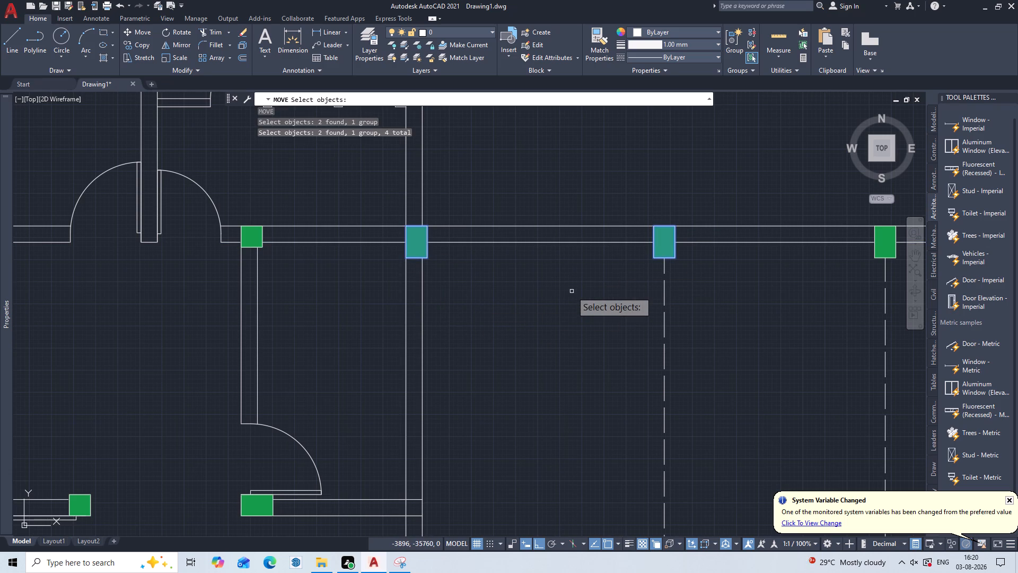
key("Return")
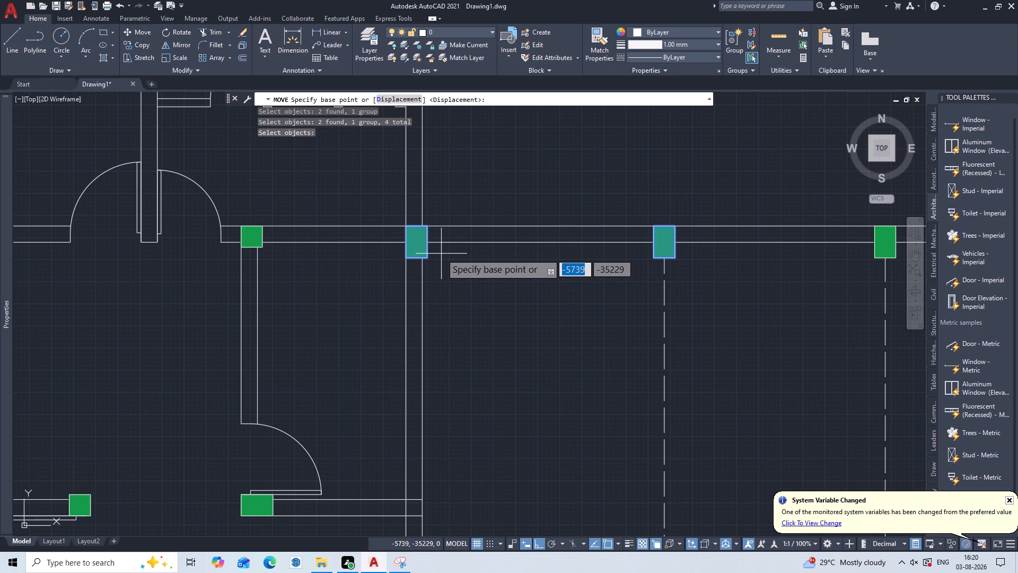
left_click(425, 262)
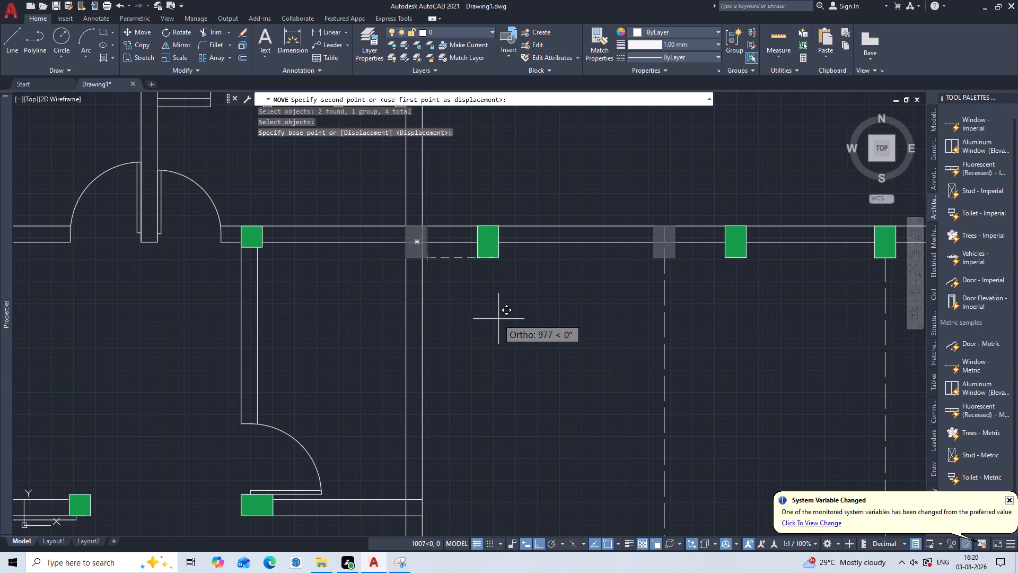
key("F8")
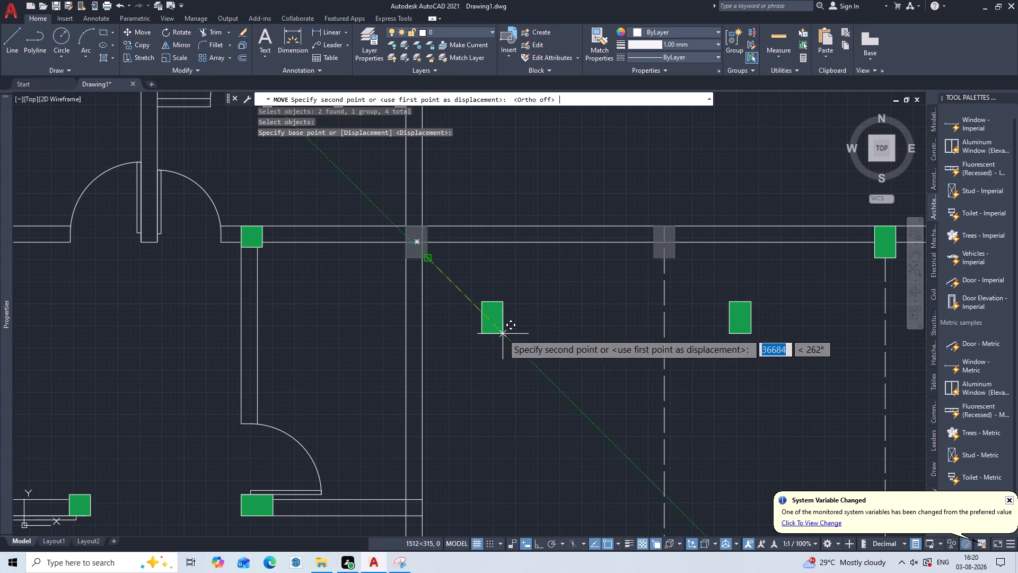
left_click(524, 327)
key("Escape")
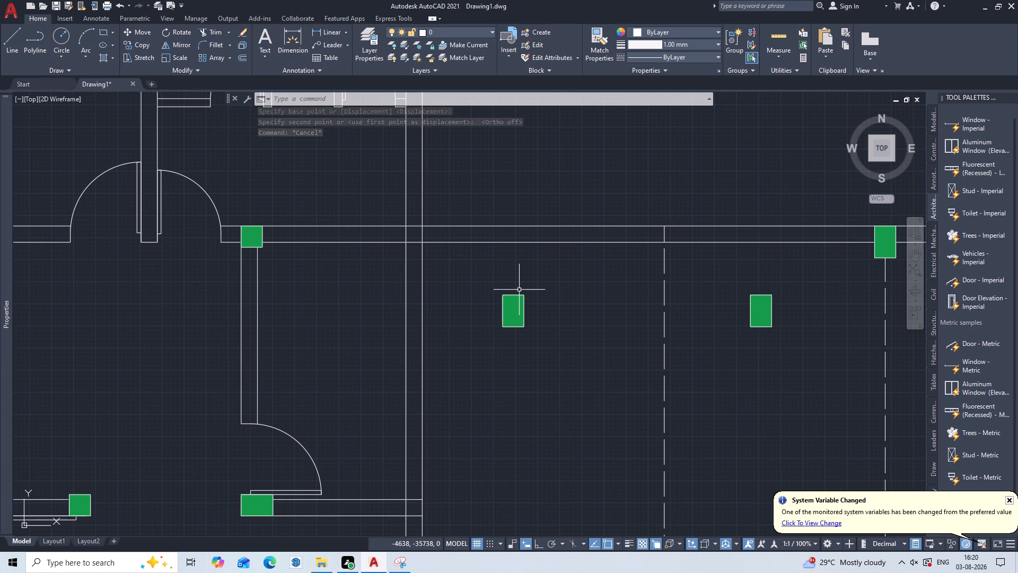
From the upper wall line's midpoint between the inner left wall and first dashed line, draw a line 600 up and 750 left.
key("l")
key("Return")
type("M2P")
key("Return")
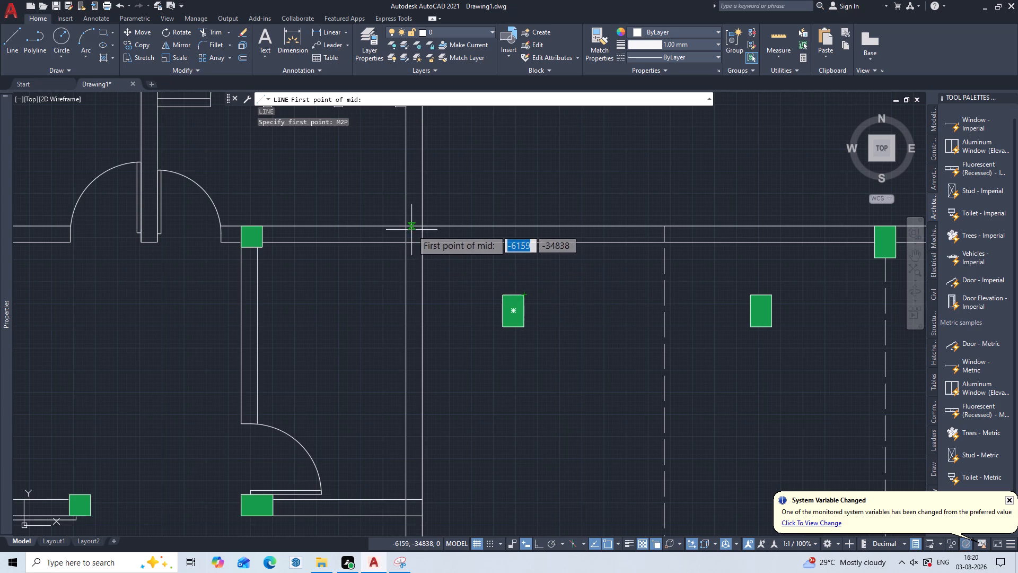
left_click(425, 227)
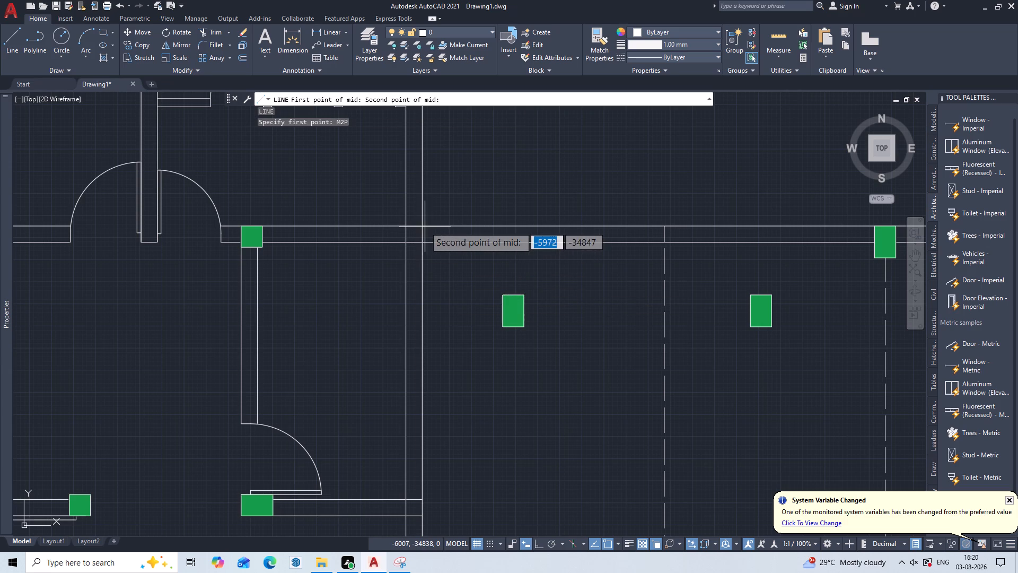
left_click(665, 225)
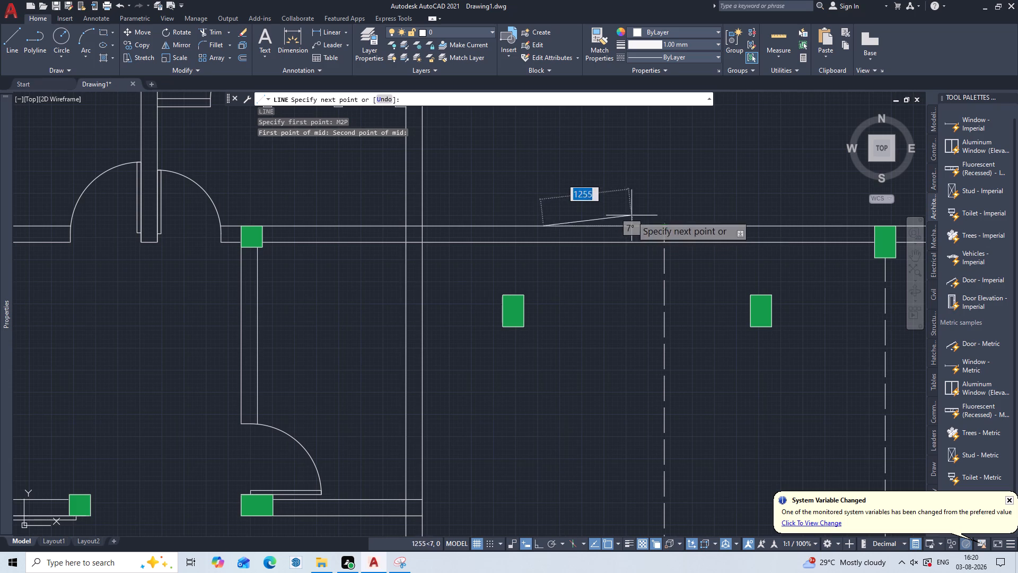
key("F8")
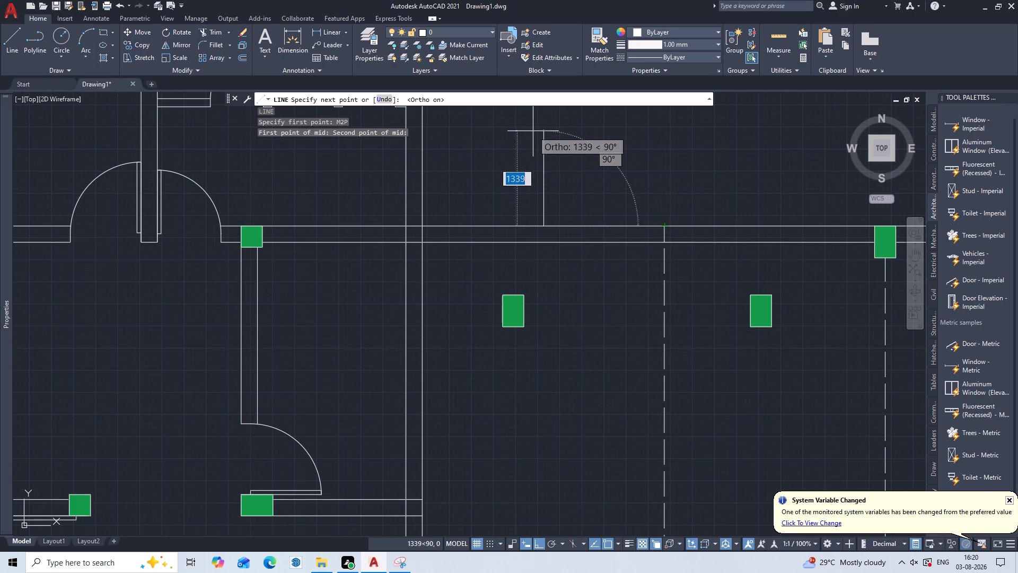
type("60")
key("0")
key("Return")
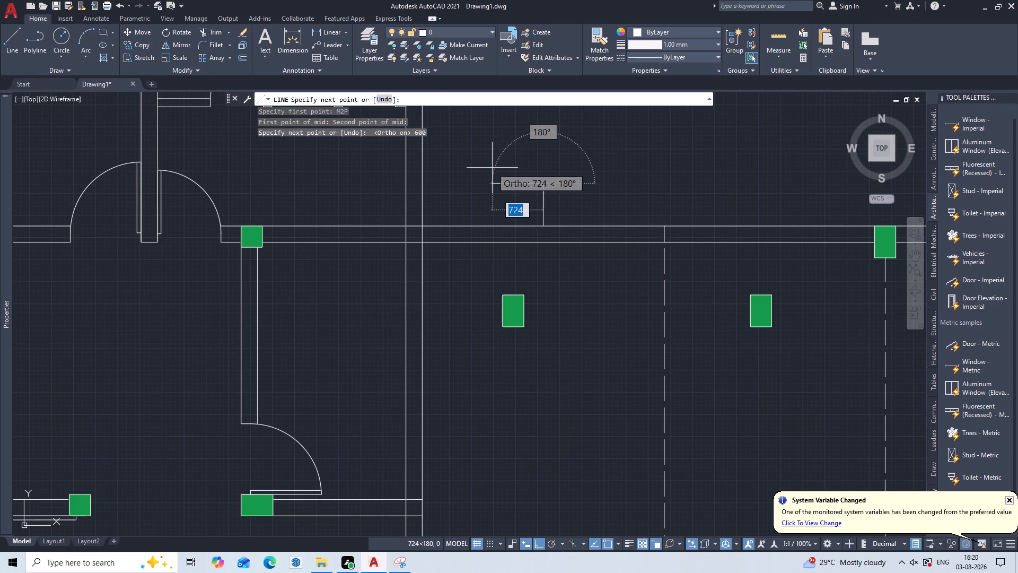
type("750")
key("Return")
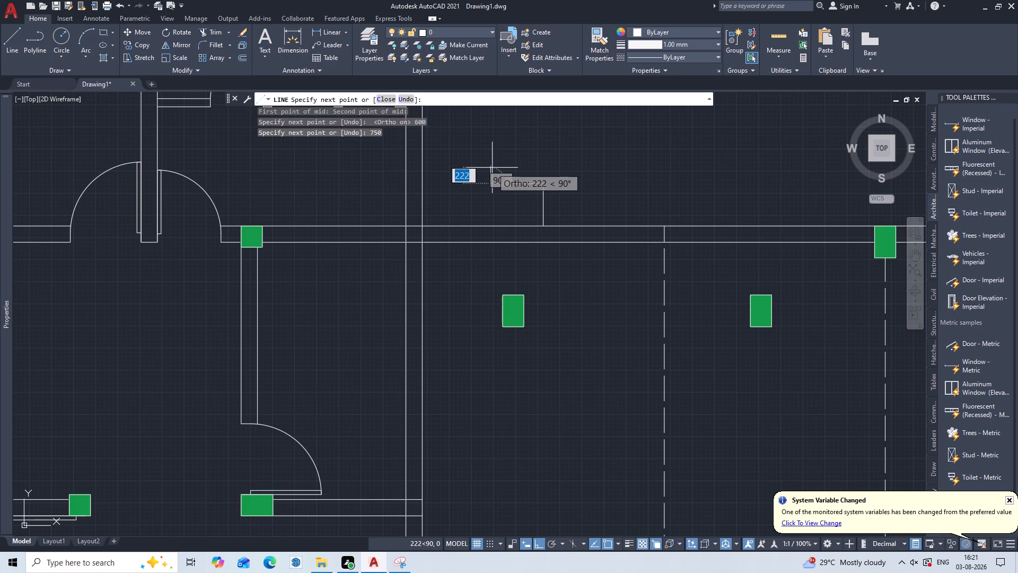
key("Escape")
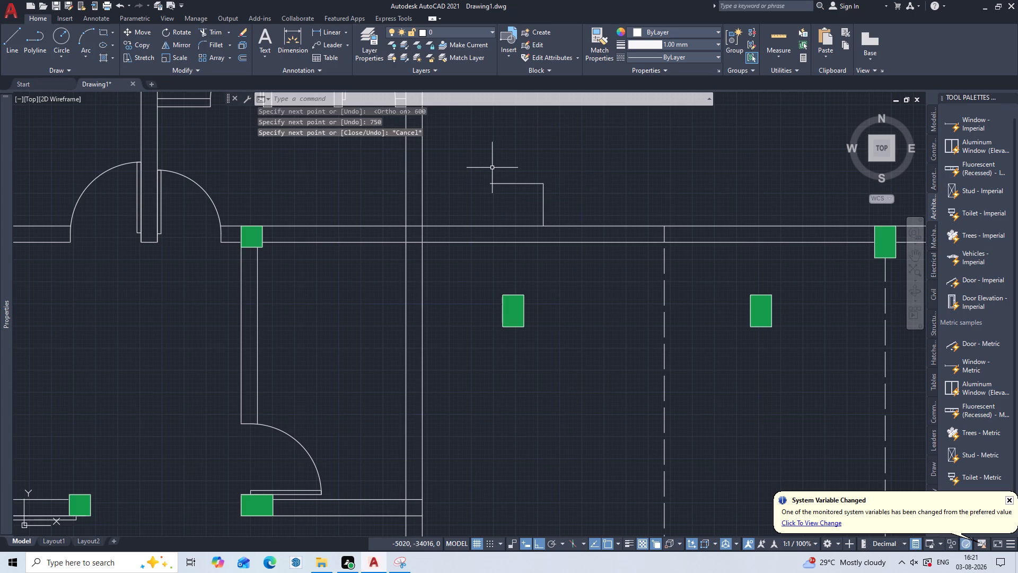
Draw a 750 line to the right from the top of the 600 vertical line.
key("l")
key("Return")
left_click(541, 182)
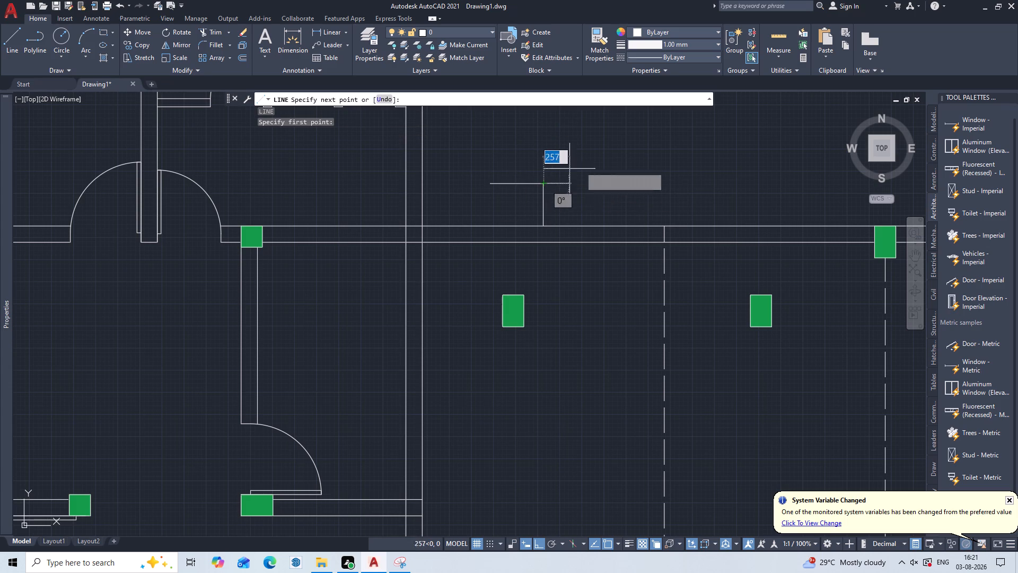
type("750")
key("Return")
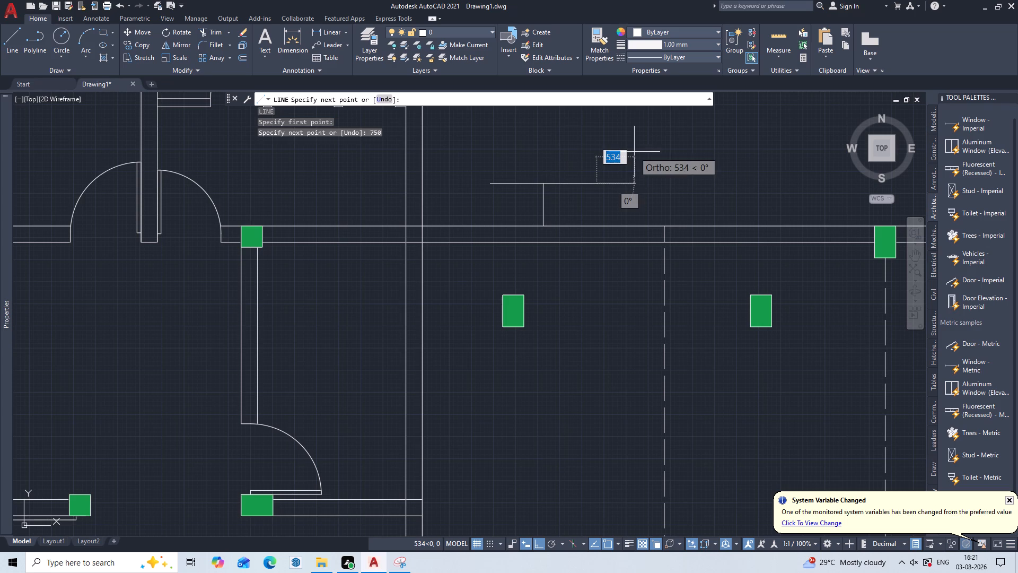
key("Escape")
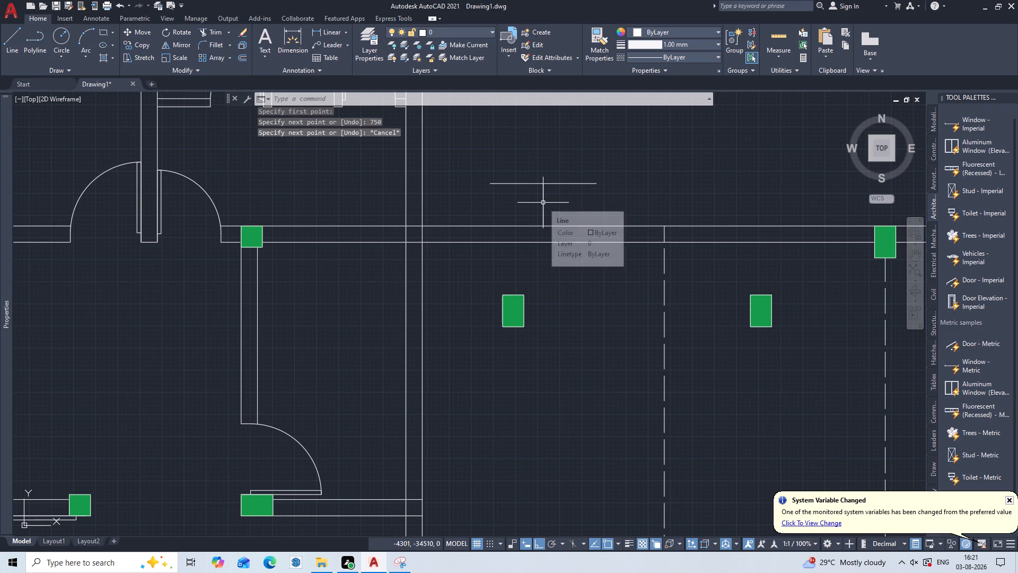
Offset the 600 vertical line by 750 to both its left and right sides.
key("o")
key("Return")
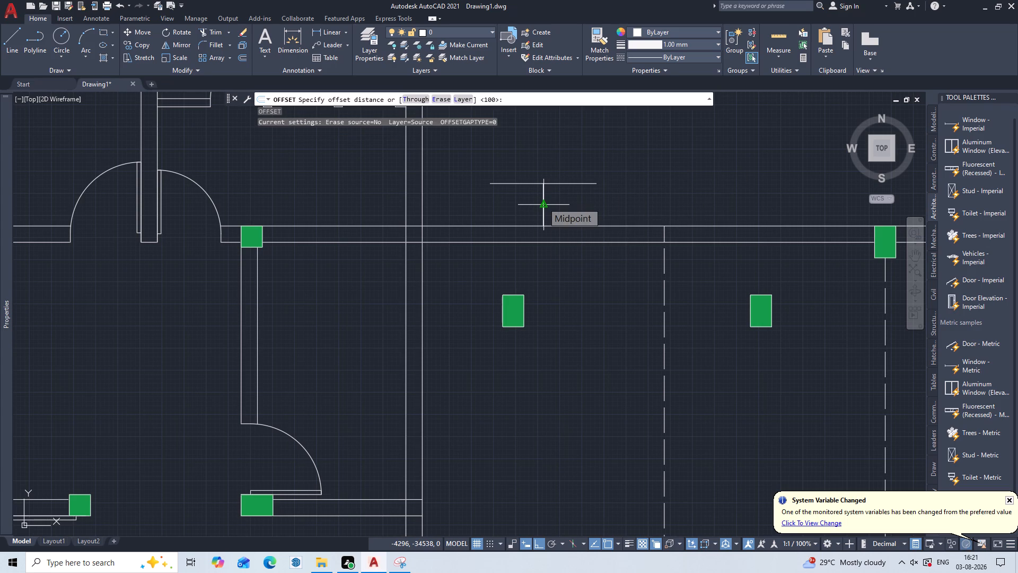
type("750")
key("Return")
left_click(545, 206)
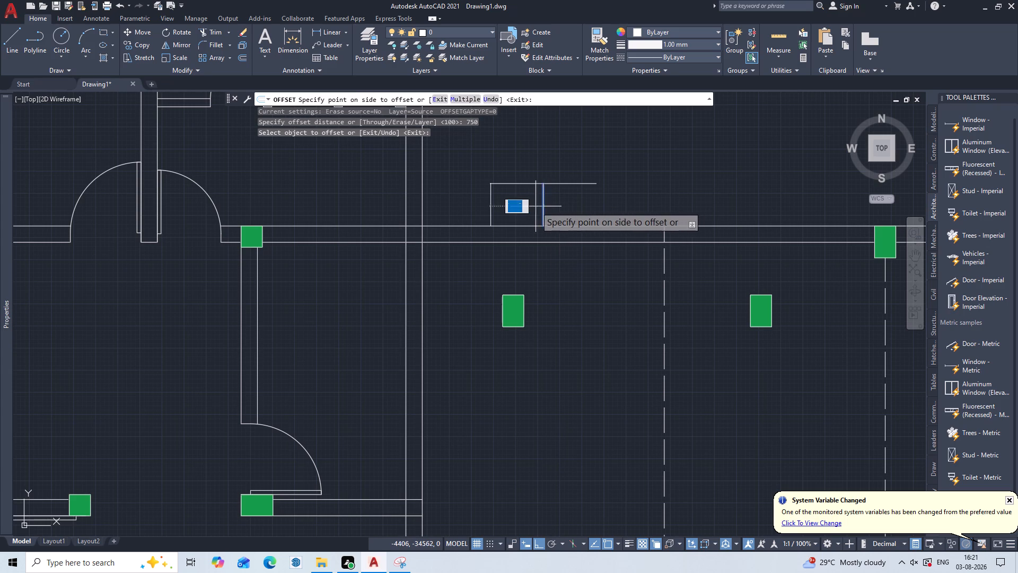
left_click(528, 208)
left_click(544, 210)
left_click(565, 211)
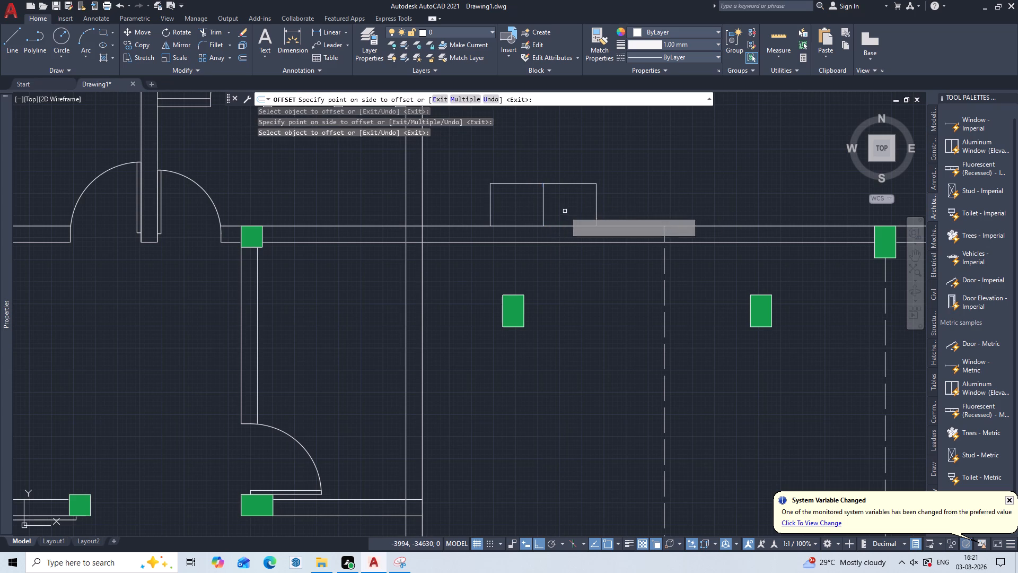
key("Escape")
Trim away the middle vertical line inside the new rectangle on the upper wall.
type("TR")
key("Return")
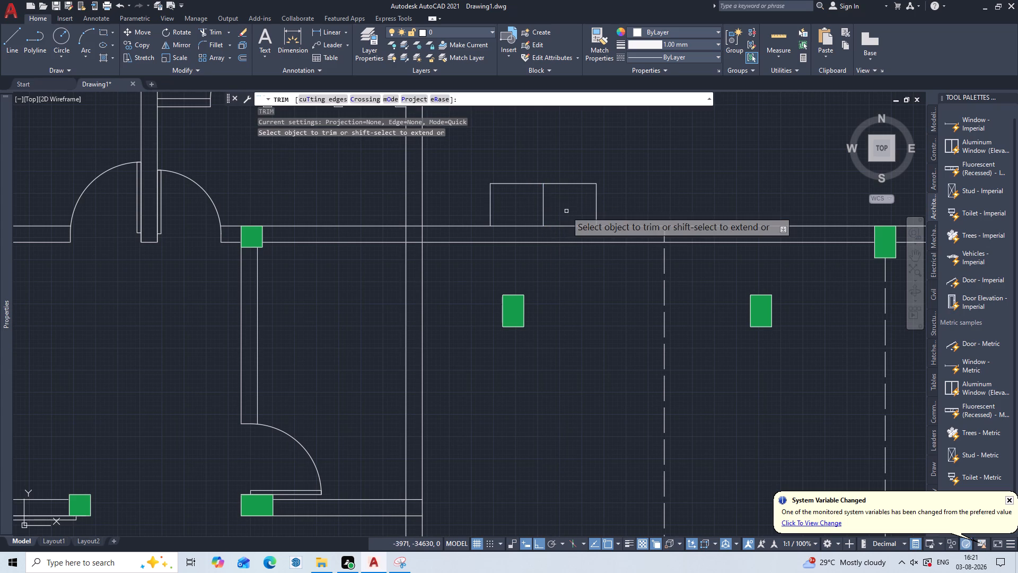
left_click(564, 191)
left_click(533, 209)
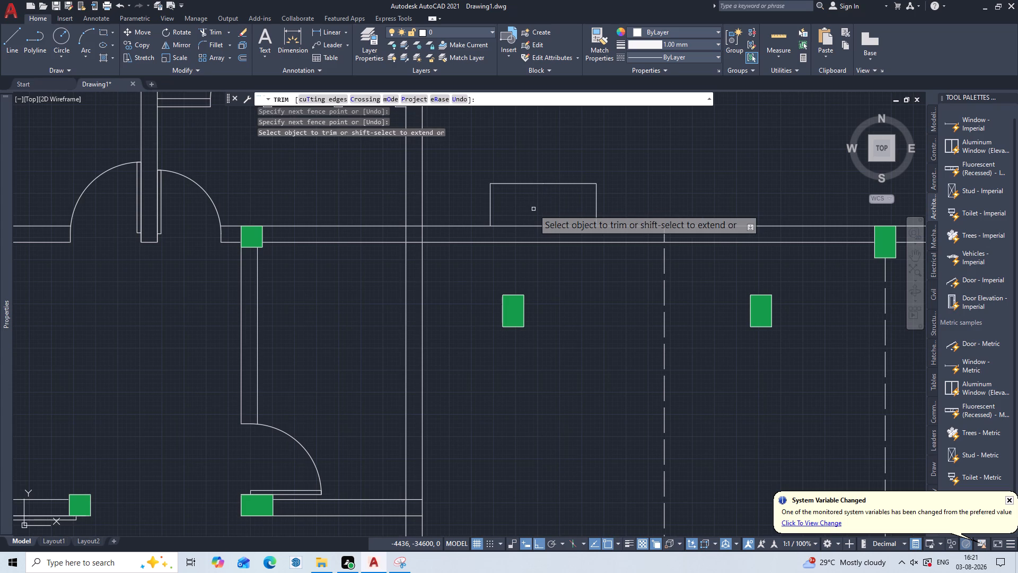
key("Escape")
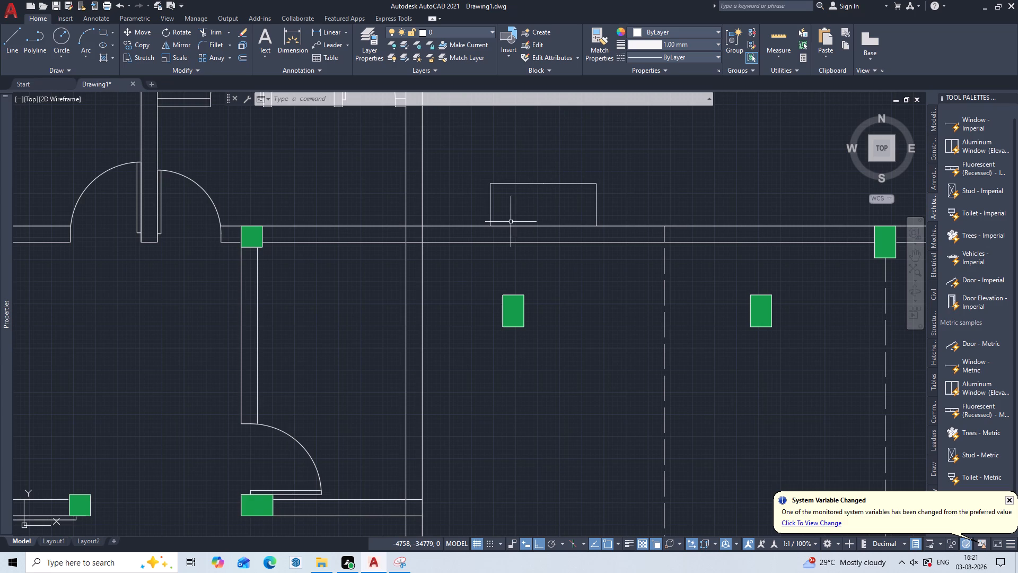
Offset the central room's inner left wall line 600 to the right and the first dashed line 600 to the left.
middle_click_drag(511, 222, 523, 356)
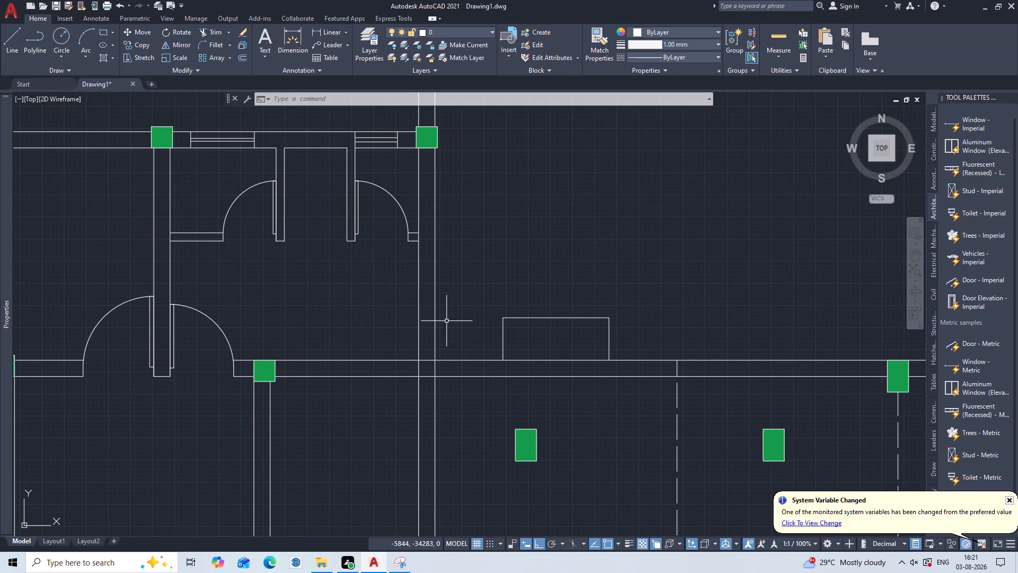
key("o")
key("Return")
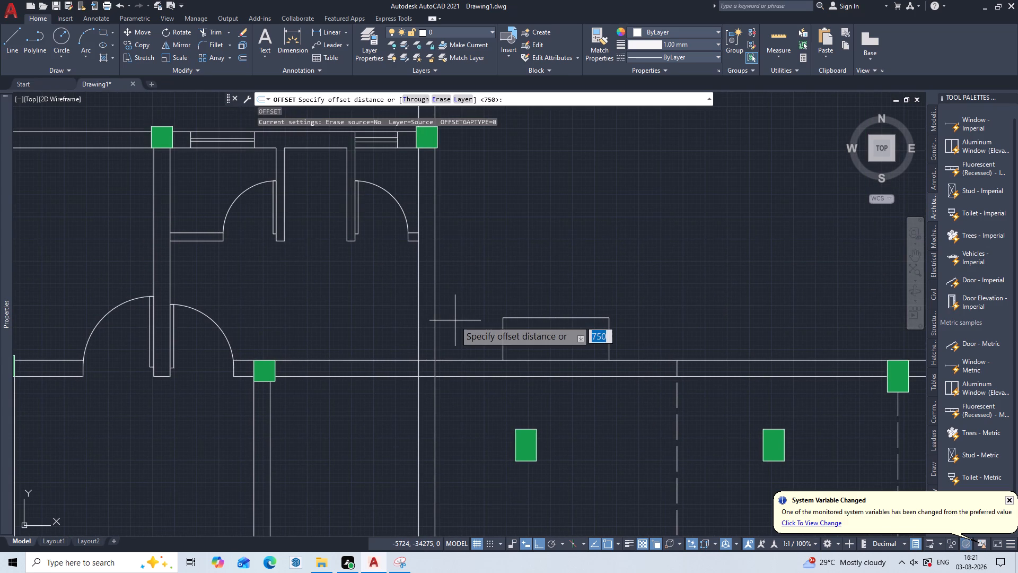
type("600")
key("Return")
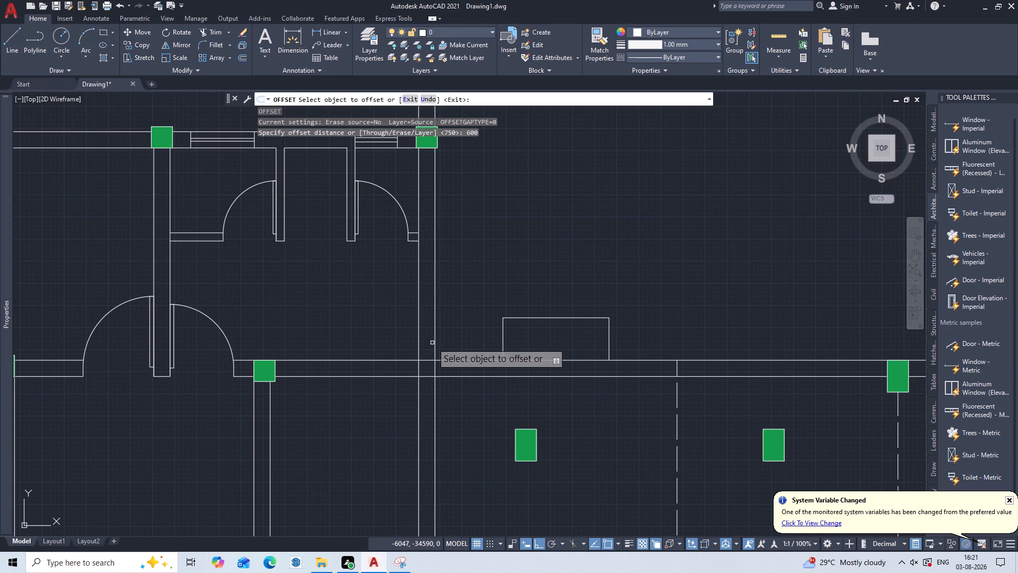
left_click(434, 342)
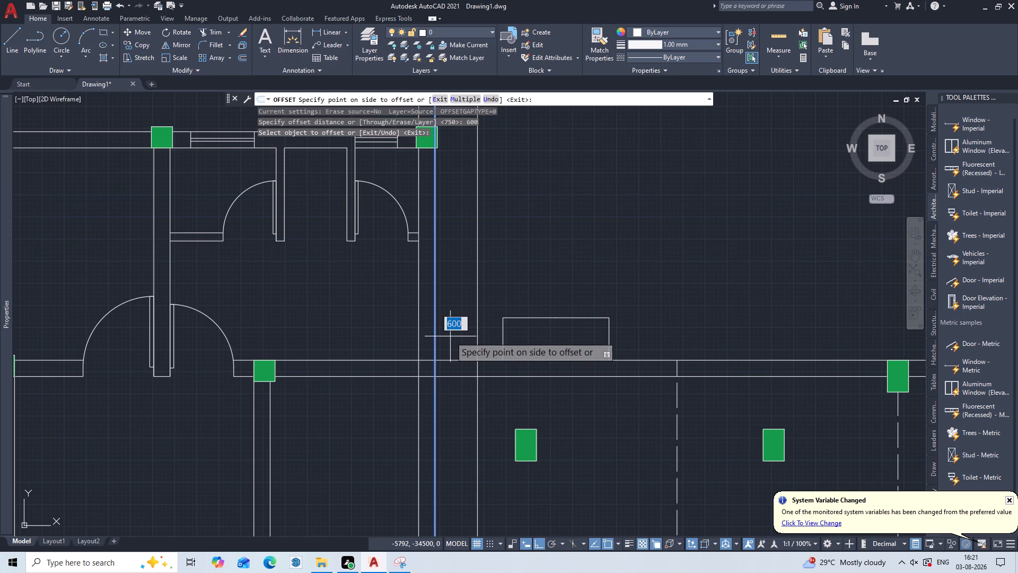
left_click(450, 336)
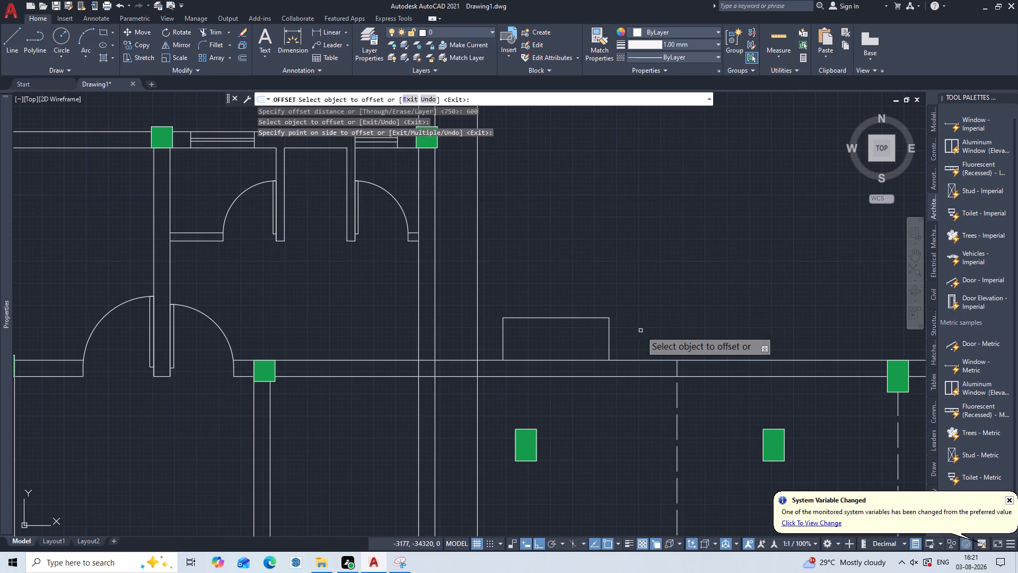
left_click(677, 367)
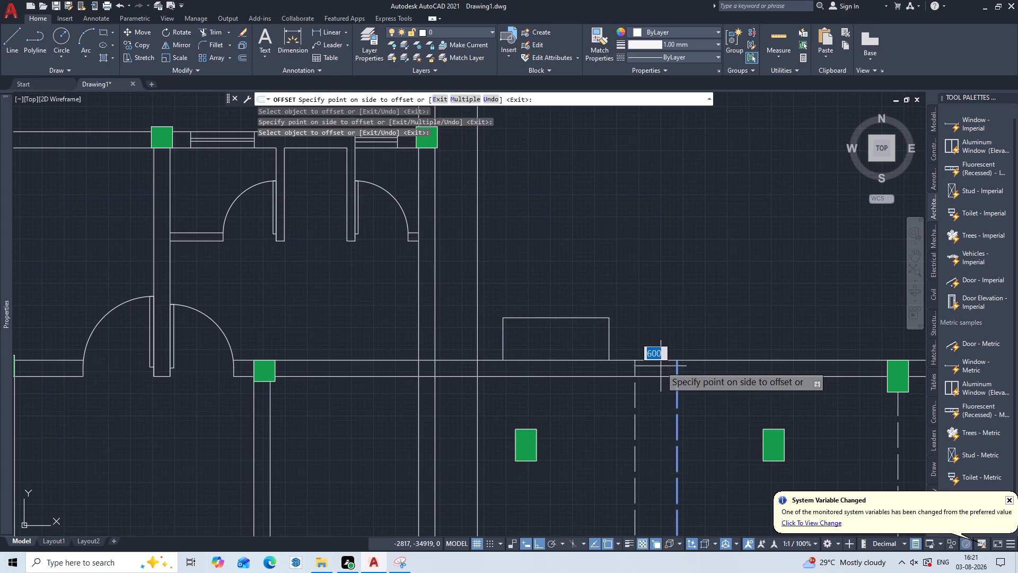
left_click(642, 351)
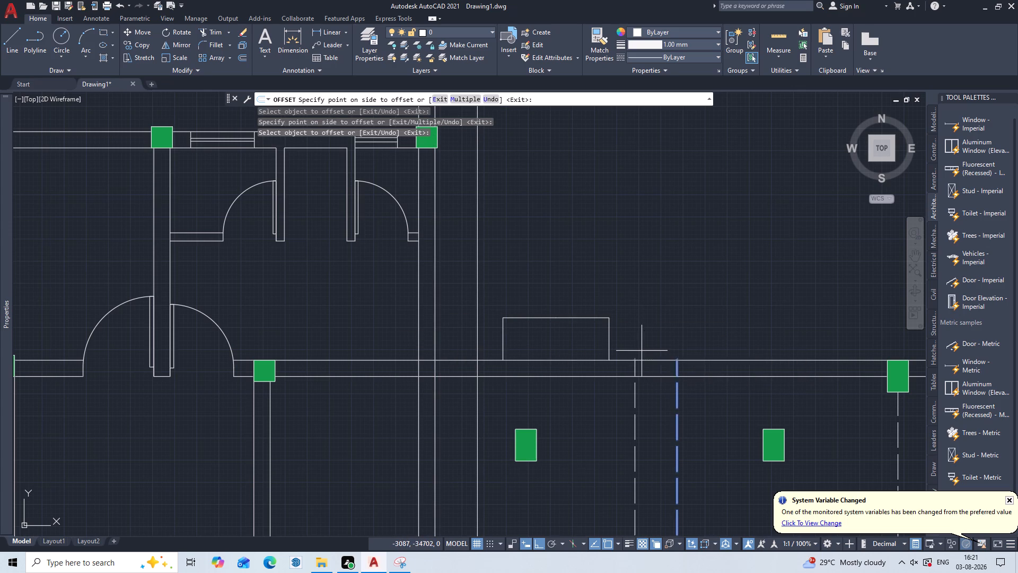
key("Escape")
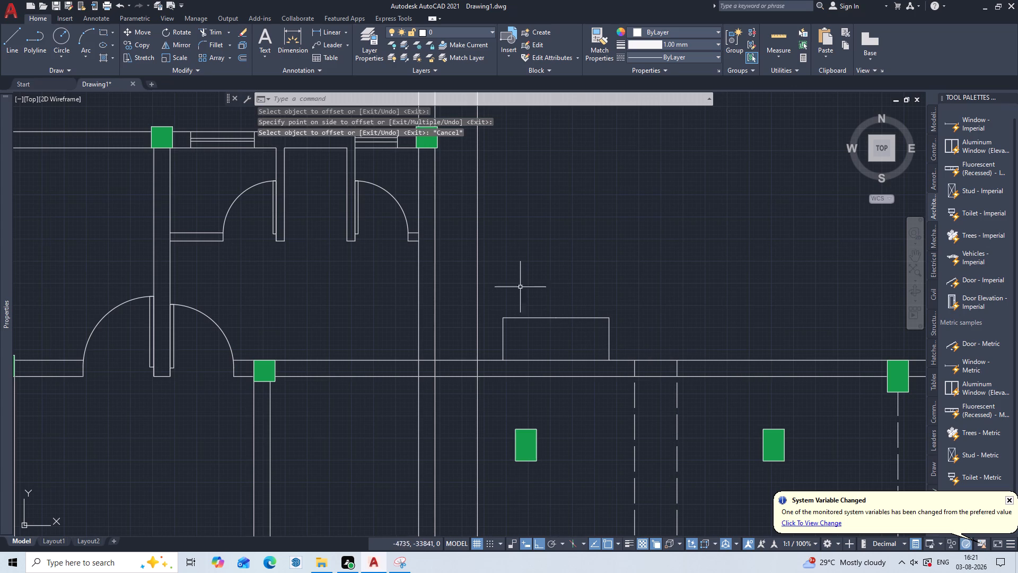
Delete both 600 vertical sides of the rectangle on the upper wall, keeping its horizontal line.
left_click(503, 332)
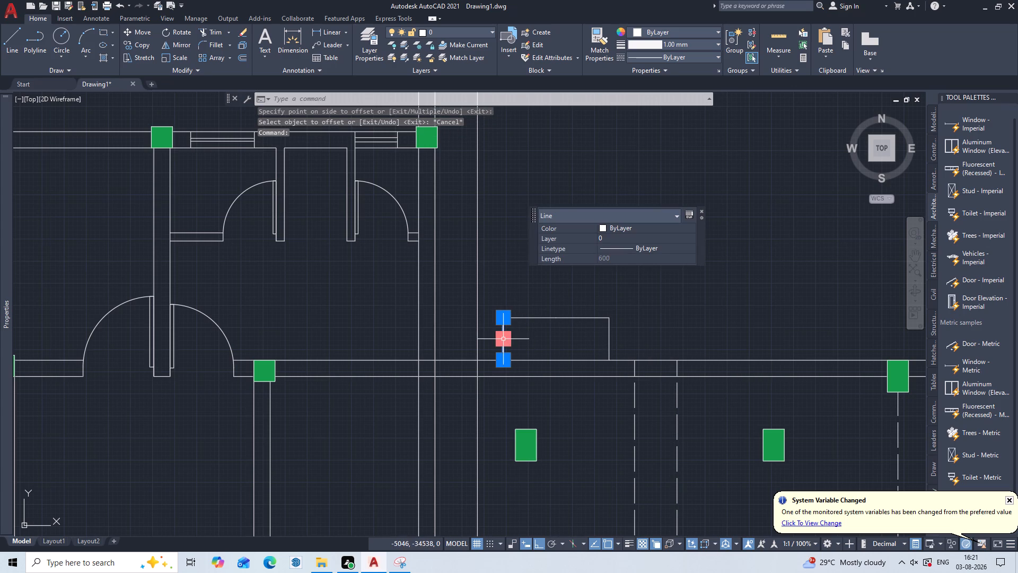
key("Delete")
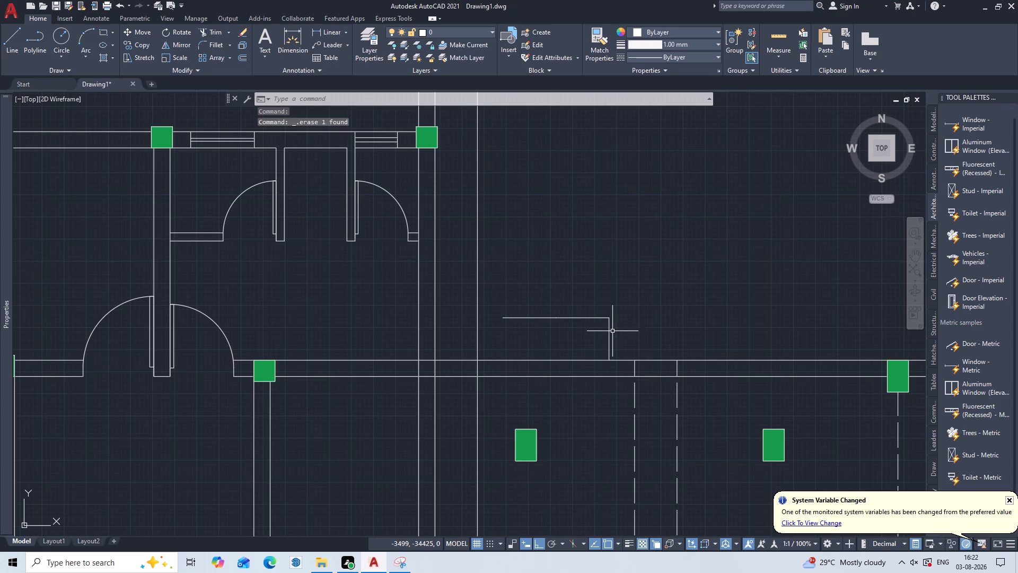
left_click(612, 333)
left_click(601, 340)
key("Delete")
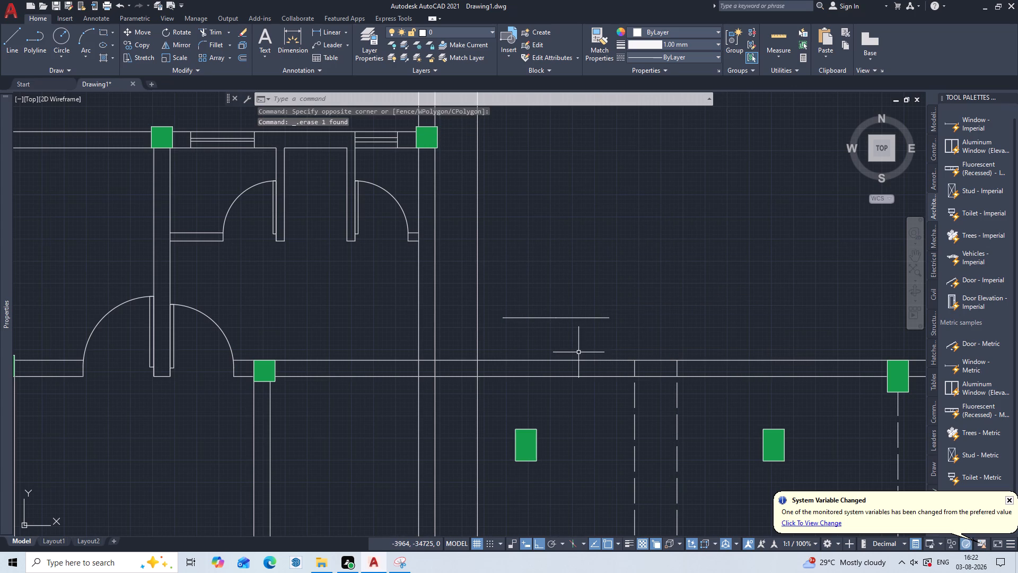
Extend the left end of the remaining horizontal line to the vertical line offset from the left wall.
type("EX")
key("Return")
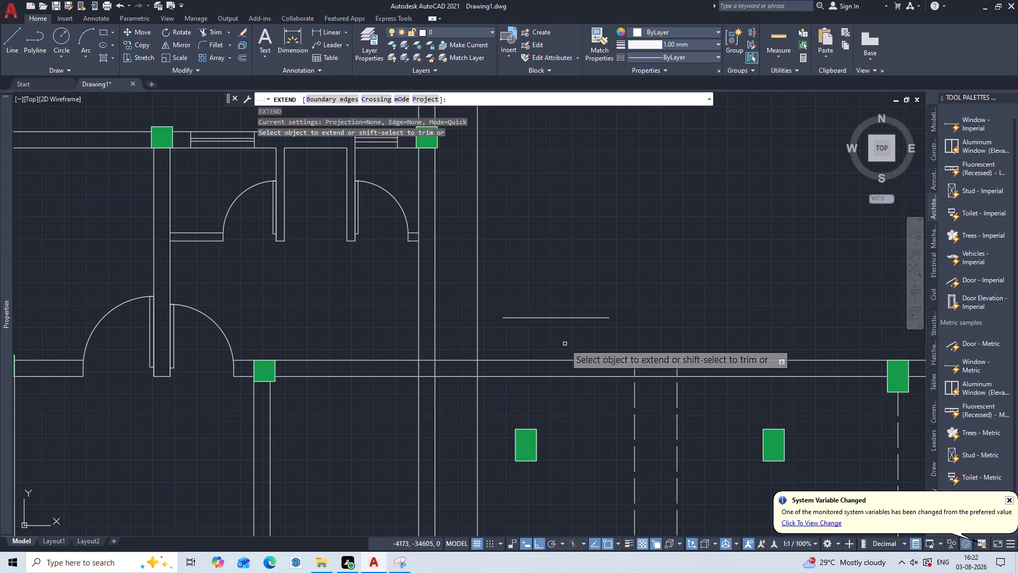
left_click_drag(557, 293, 556, 298)
left_click(545, 342)
left_click(528, 329)
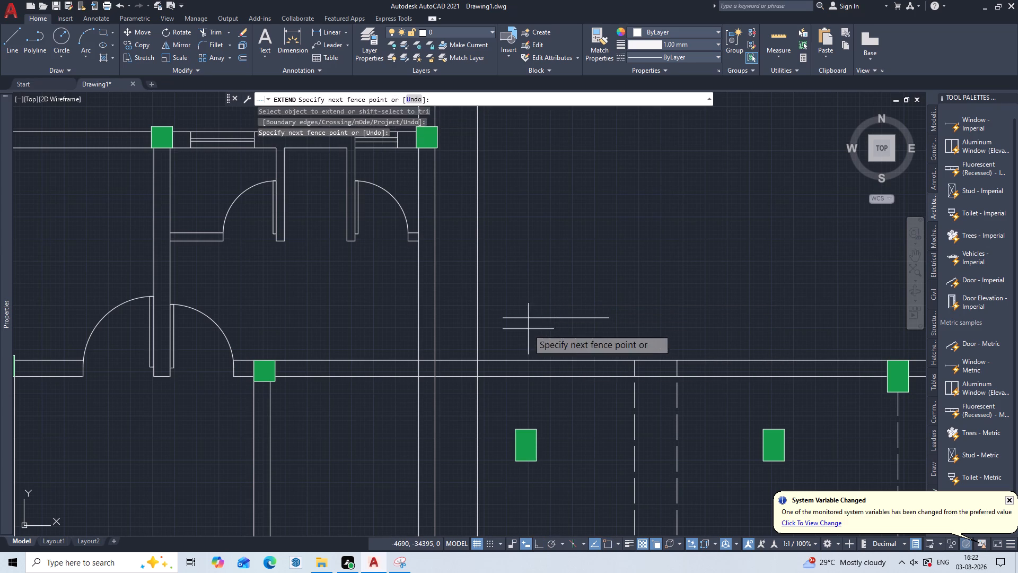
double_click(535, 286)
left_click(526, 314)
left_click(508, 343)
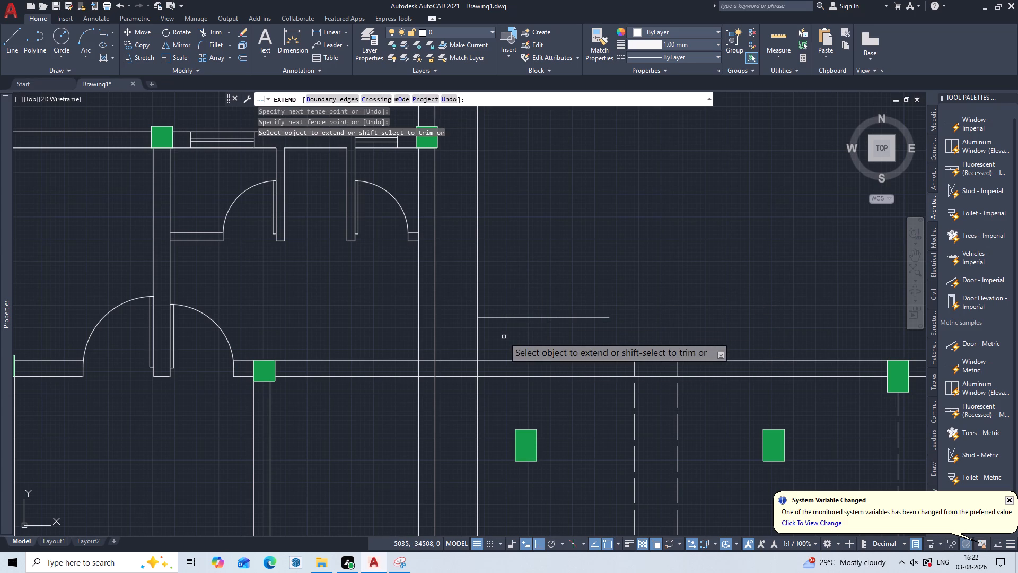
key("Escape")
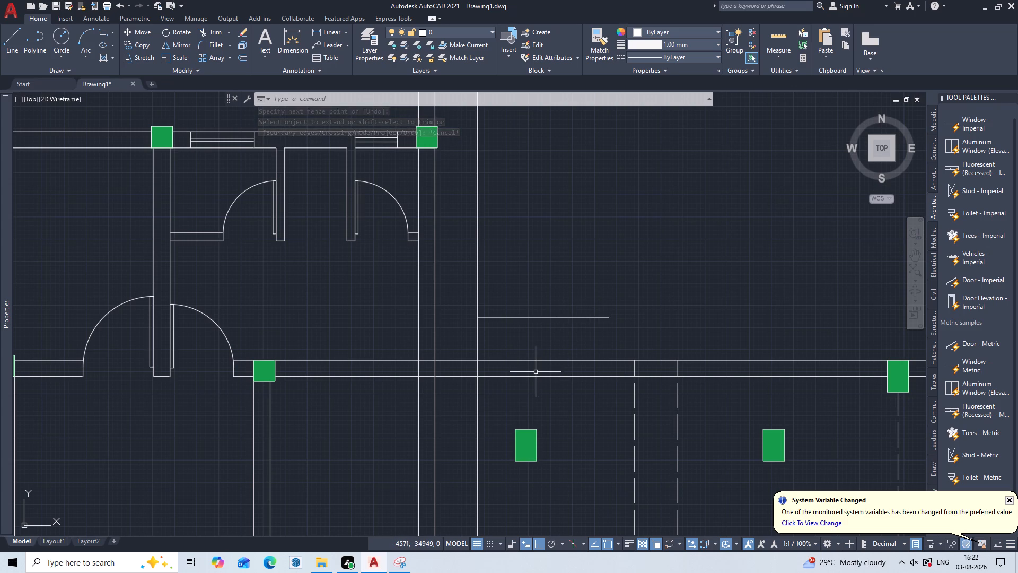
Trim the vertical line offset from the left wall where it crosses and runs below the central room's upper wall.
key("t")
key("r")
key("Return")
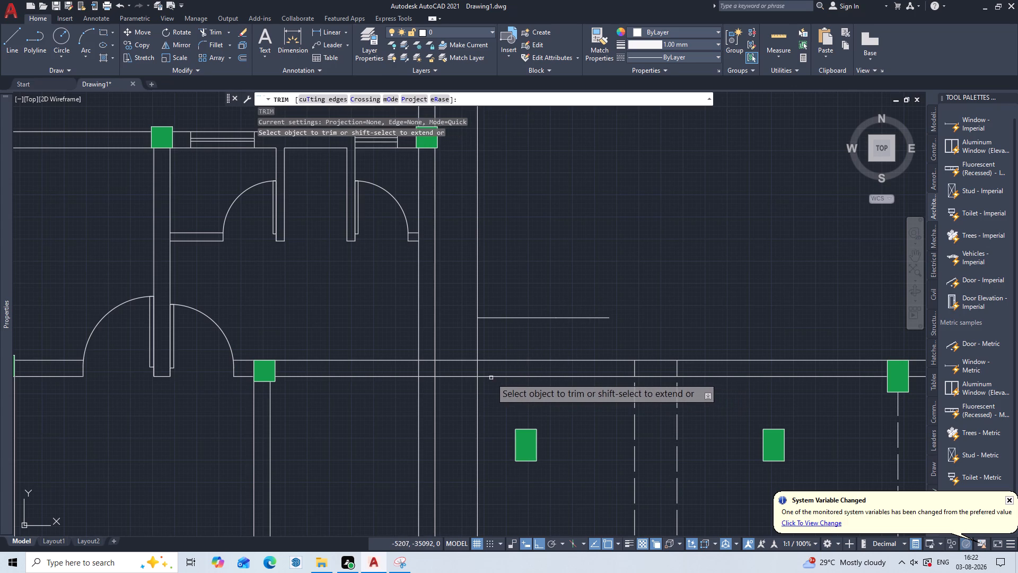
left_click_drag(477, 372, 464, 372)
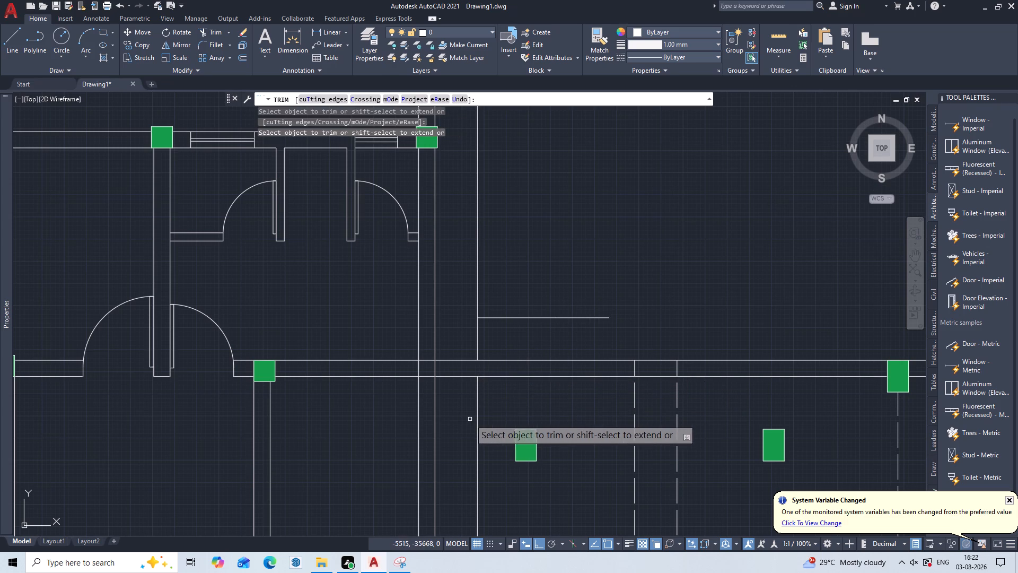
left_click(469, 420)
left_click(484, 456)
Trim the same vertical line above the horizontal line, including its leftover piece inside the top room's upper wall.
scroll(476, 438, "down", 2)
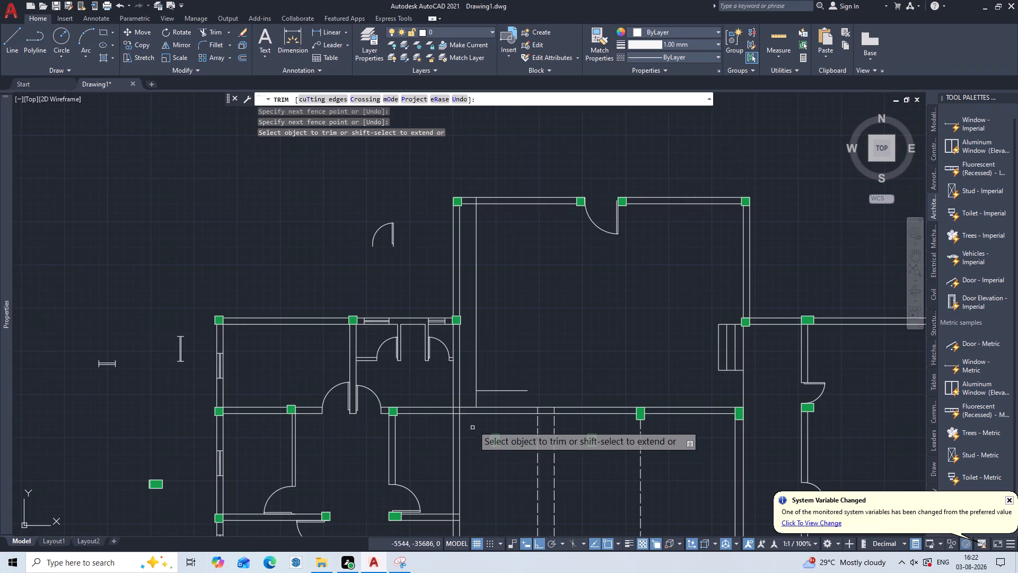
scroll(504, 305, "down", 2)
scroll(496, 313, "up", 3)
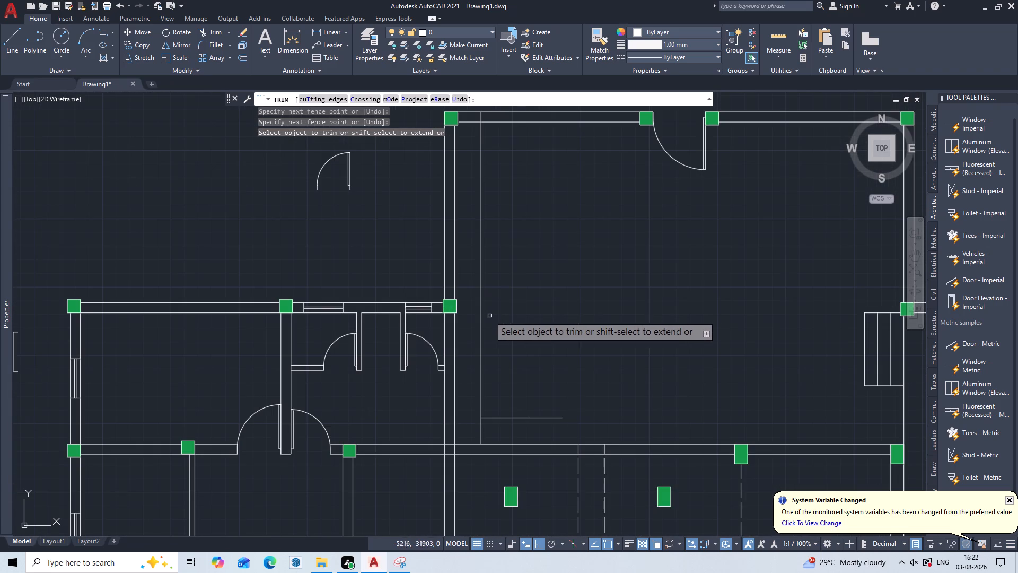
left_click(469, 336)
left_click(501, 378)
middle_click_drag(522, 277, 522, 277)
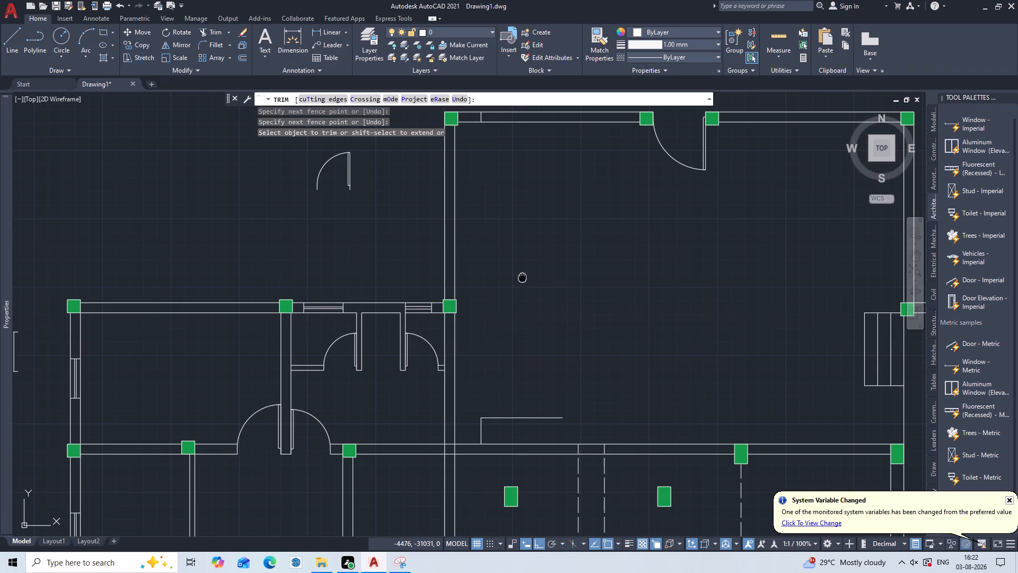
middle_click_drag(522, 277, 560, 428)
scroll(520, 317, "up", 2)
left_click(524, 191)
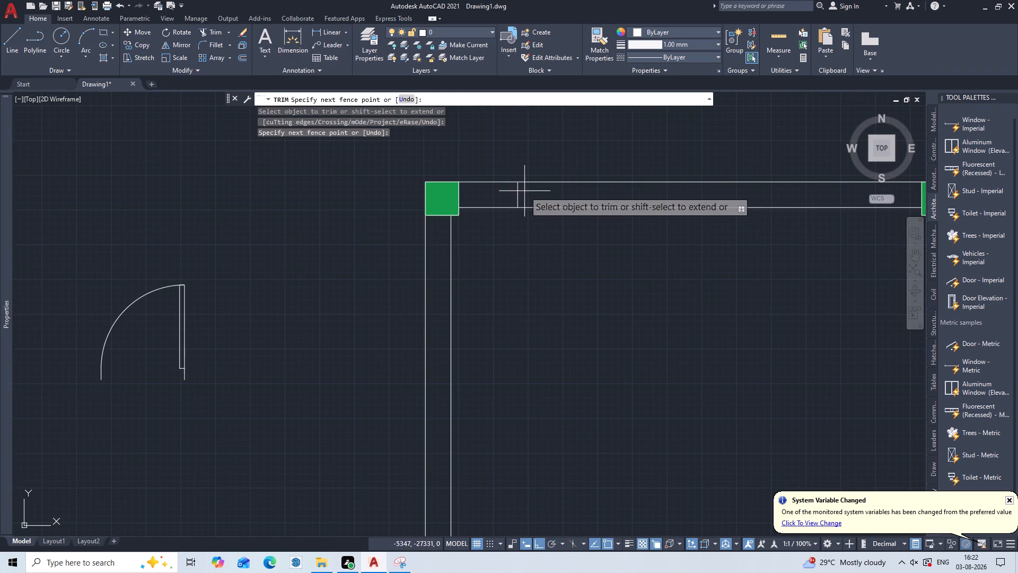
left_click(507, 202)
scroll(543, 331, "down", 2)
middle_click_drag(574, 429, 551, 365)
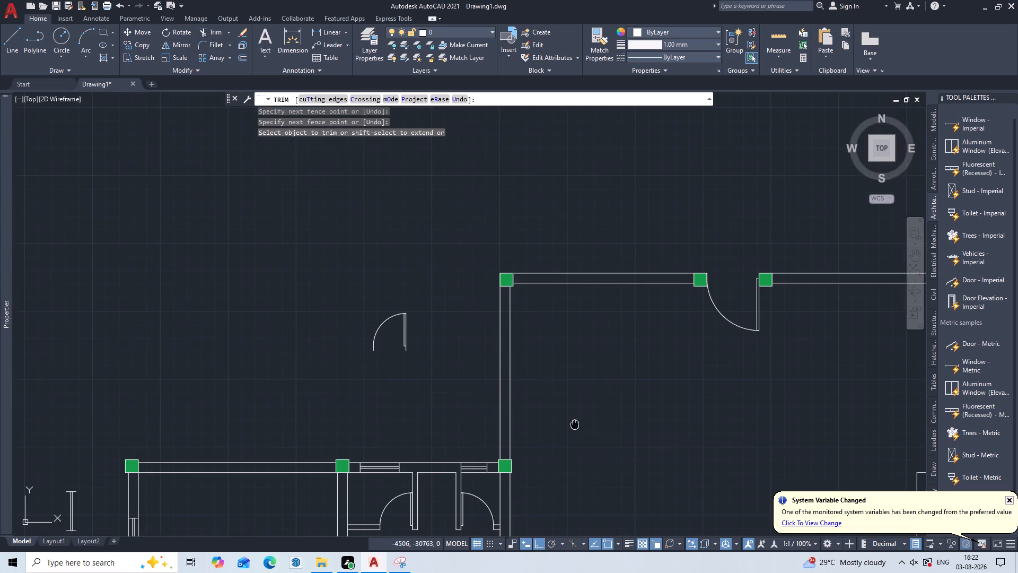
middle_click_drag(551, 365, 538, 318)
scroll(538, 318, "down", 2)
scroll(560, 348, "up", 1)
middle_click_drag(560, 351, 510, 244)
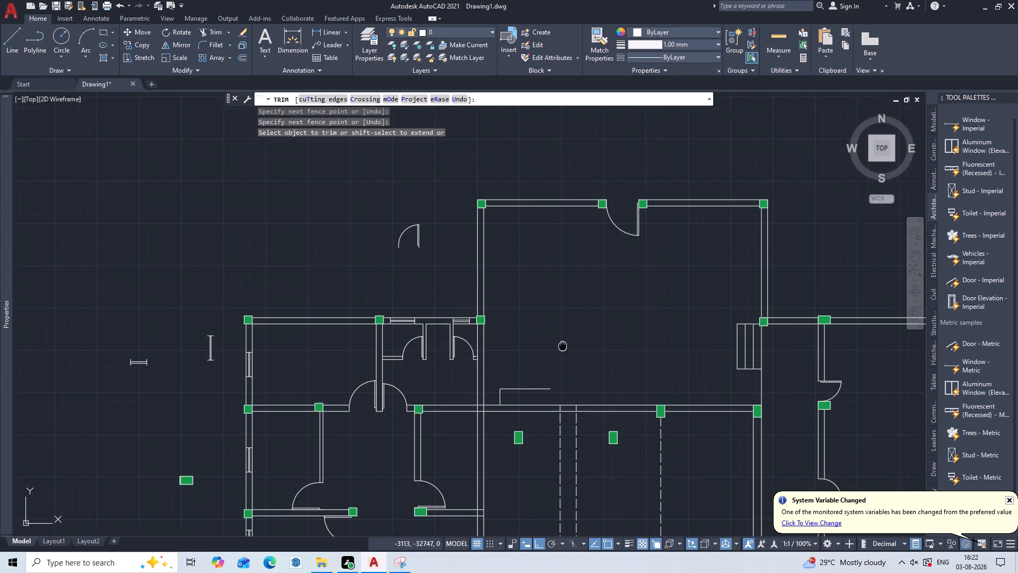
middle_click_drag(510, 244, 496, 225)
key("Escape")
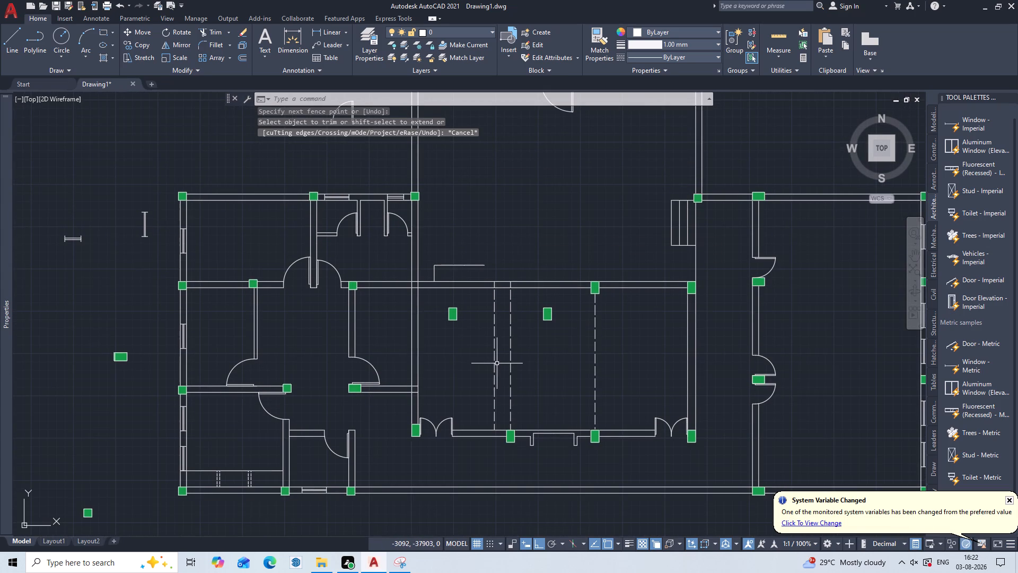
Extend the new offset dashed line upward beyond the central room's upper wall to the top room's upper wall.
type("EX")
key("Return")
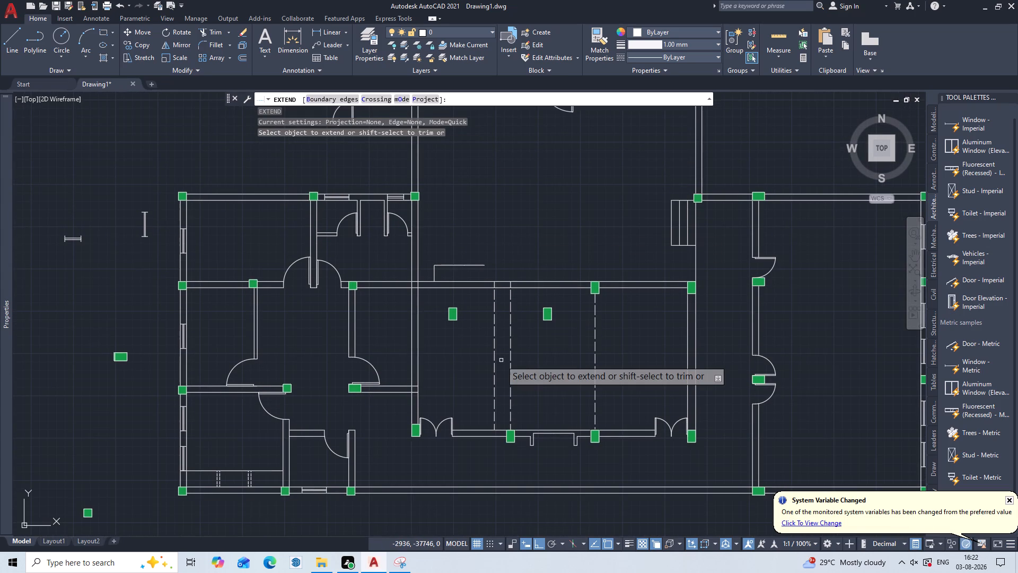
left_click(495, 367)
left_click(492, 337)
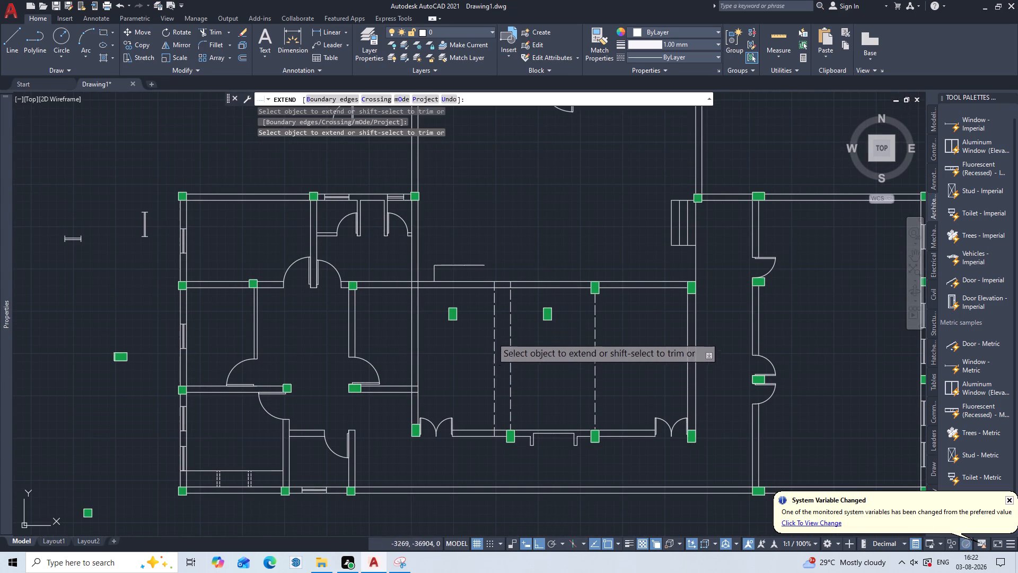
left_click(497, 339)
left_click(505, 328)
left_click(486, 350)
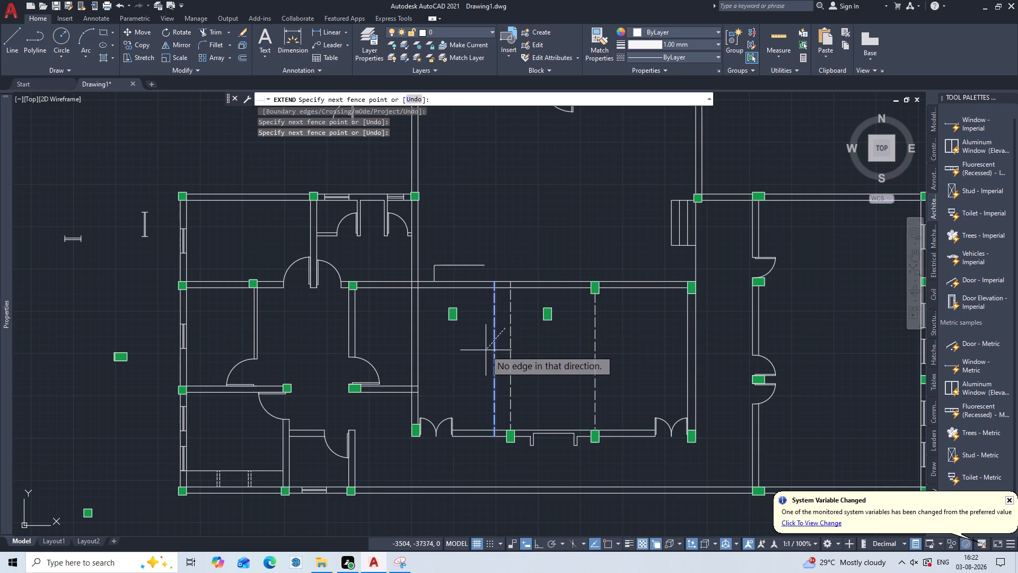
scroll(493, 338, "down", 1)
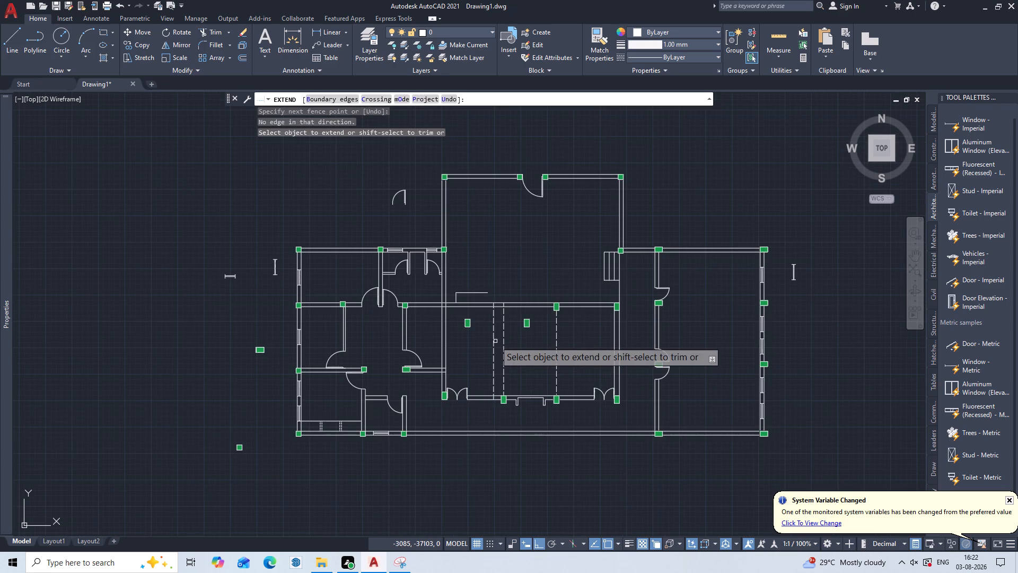
left_click(494, 348)
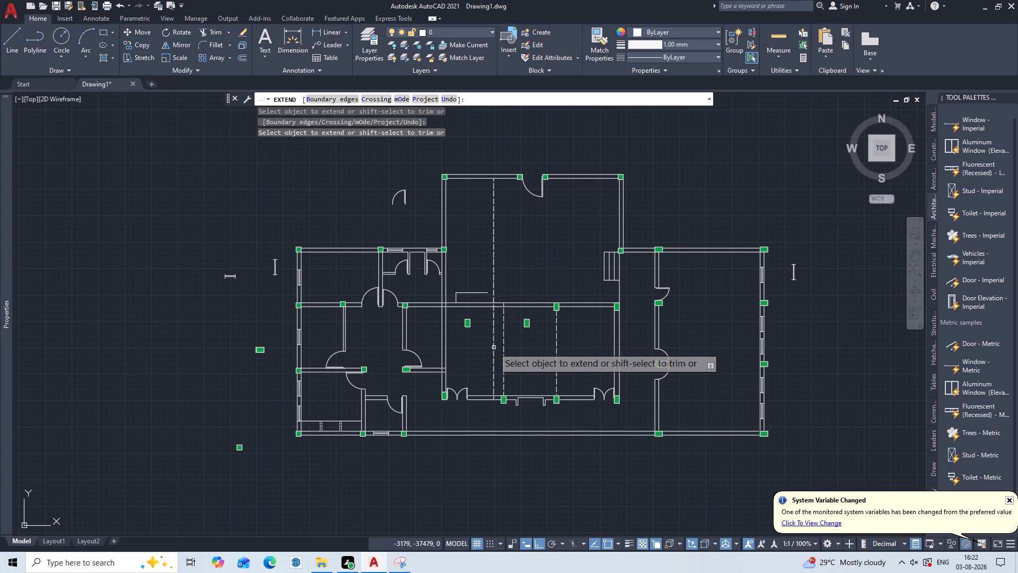
key("Escape")
Extend the right end of the horizontal line to the extended dashed line.
scroll(487, 353, "up", 2)
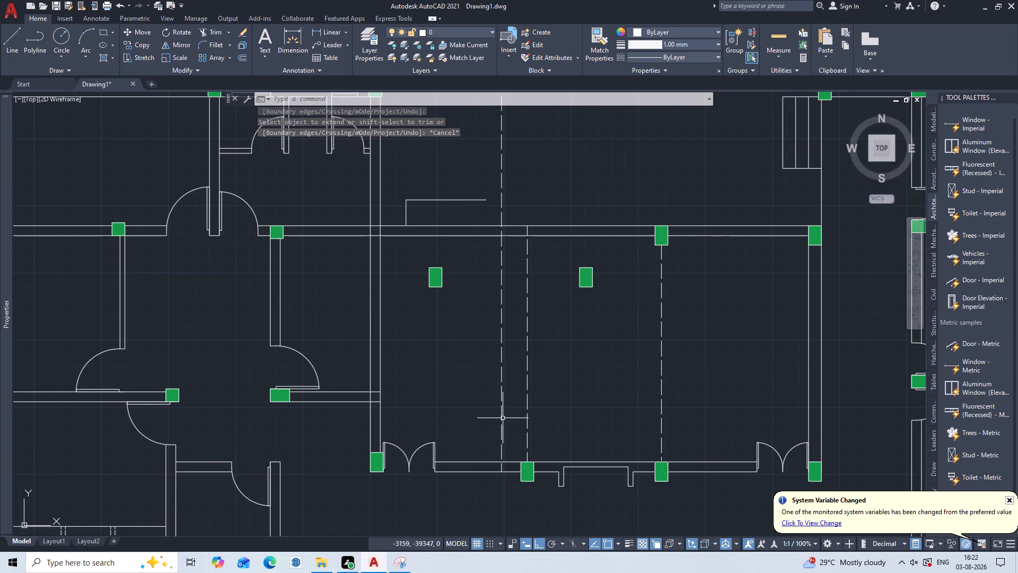
middle_click_drag(496, 312, 490, 404)
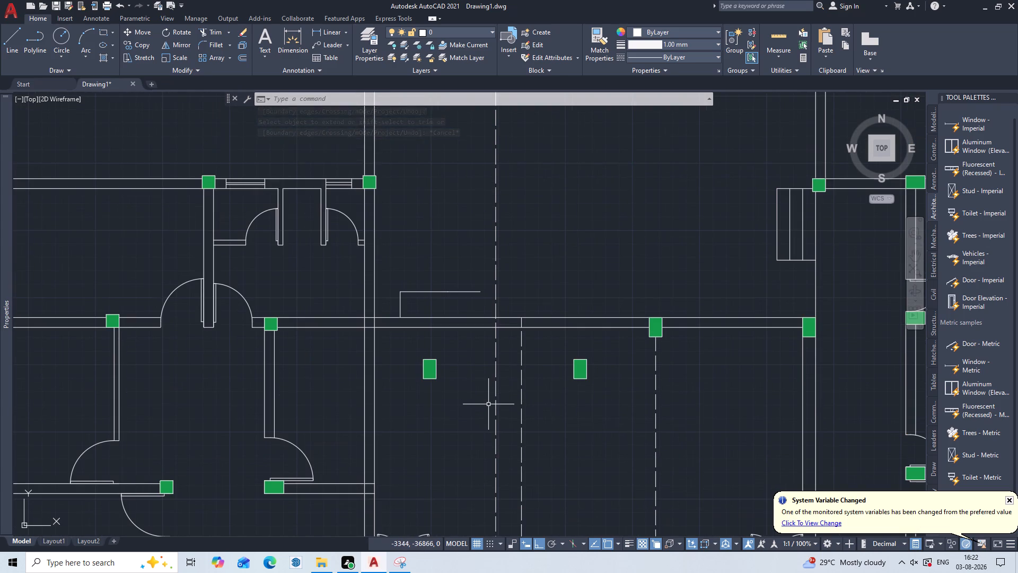
type("EX")
key("Return")
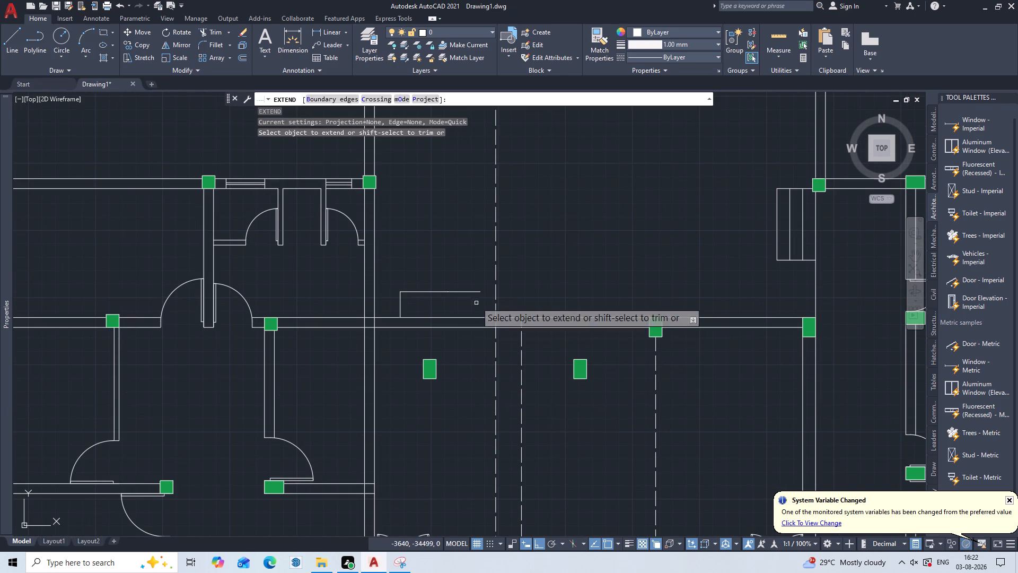
left_click(471, 280)
left_click(470, 304)
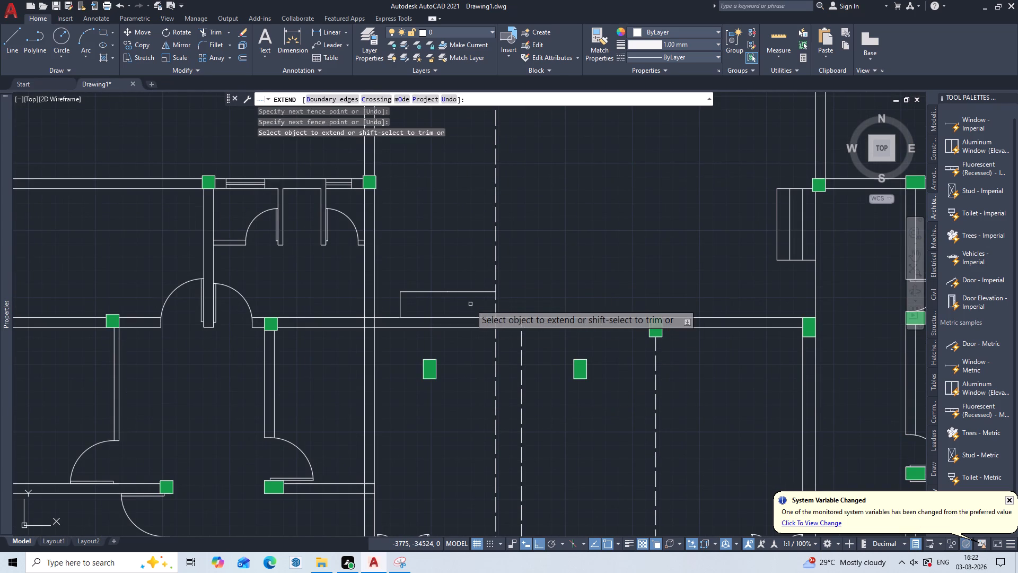
key("Escape")
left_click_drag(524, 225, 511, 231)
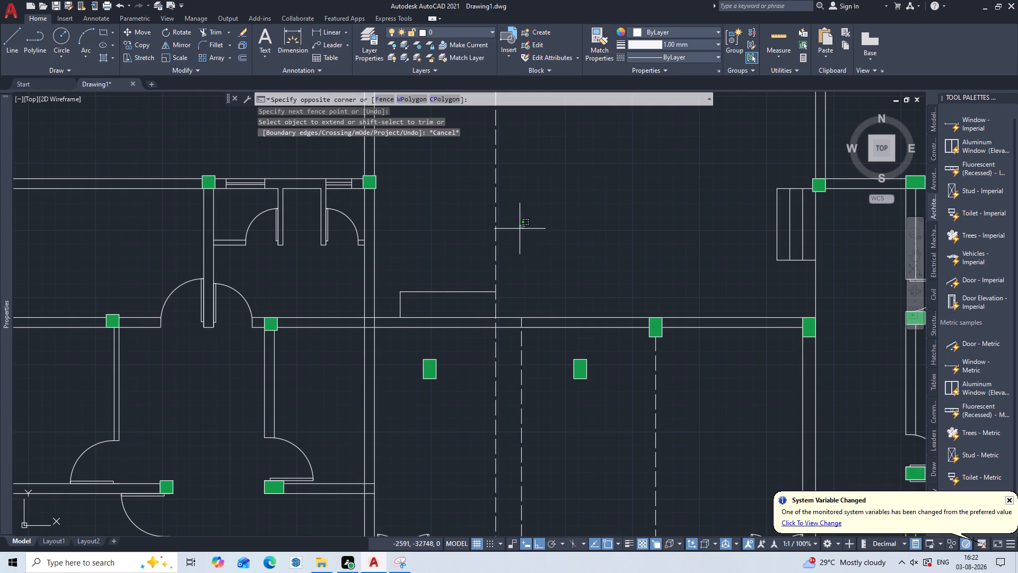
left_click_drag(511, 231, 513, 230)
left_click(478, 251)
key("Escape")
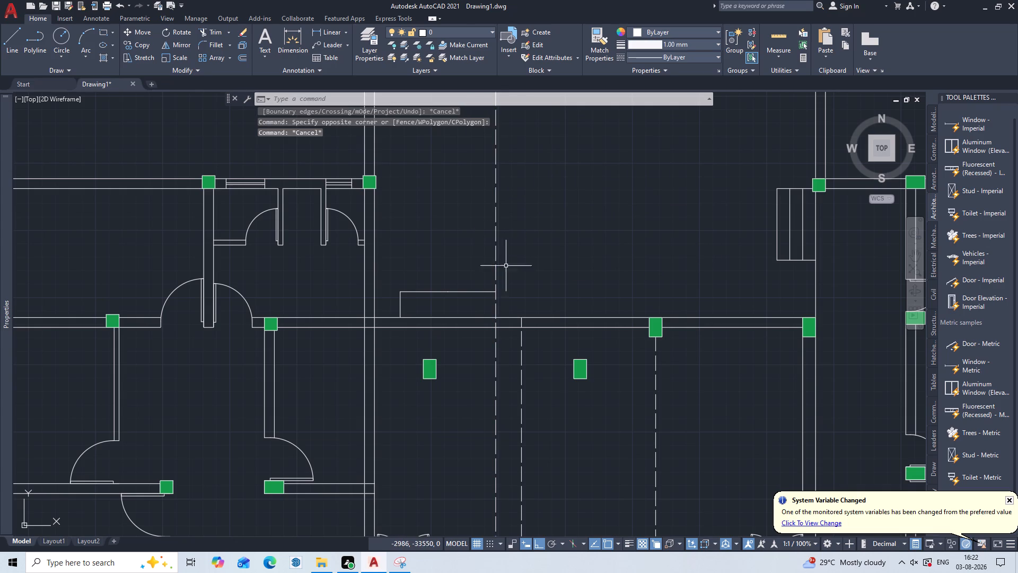
Trim the offset dashed line above the outline's horizontal line and between that line and the central room's upper wall.
left_click_drag(539, 201, 487, 233)
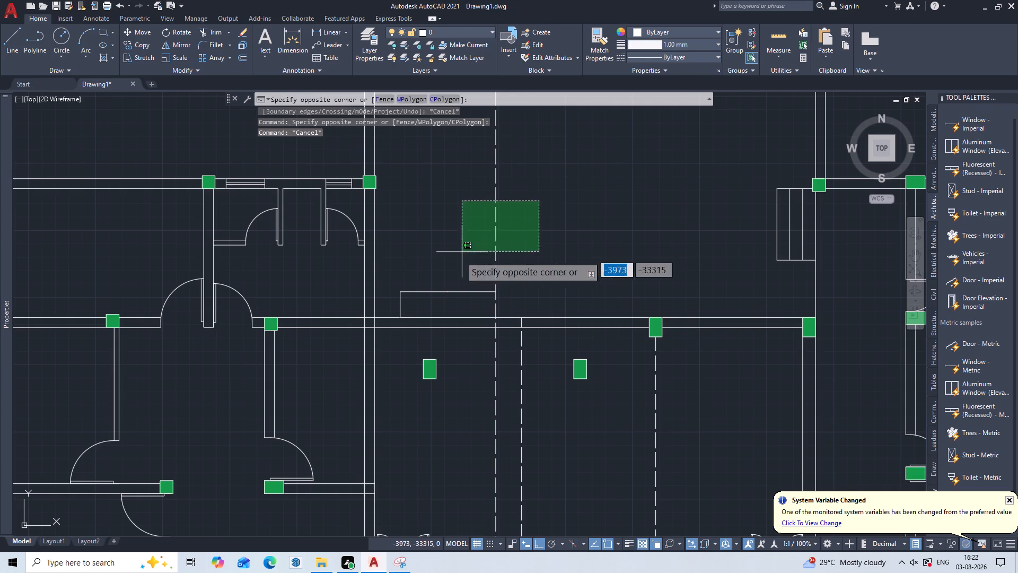
left_click(460, 257)
key("Escape")
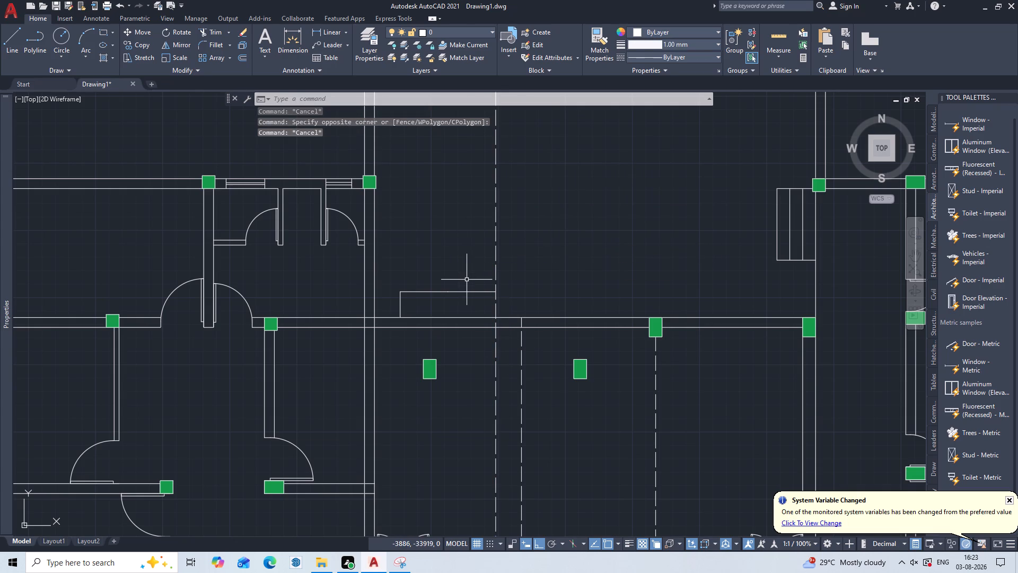
type("TR")
key("Return")
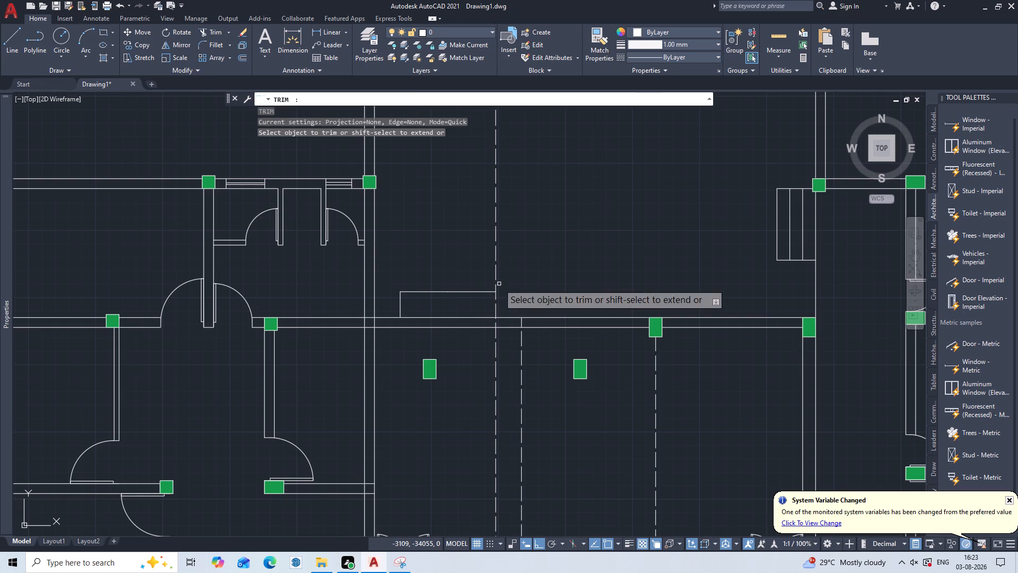
left_click(534, 223)
left_click(461, 270)
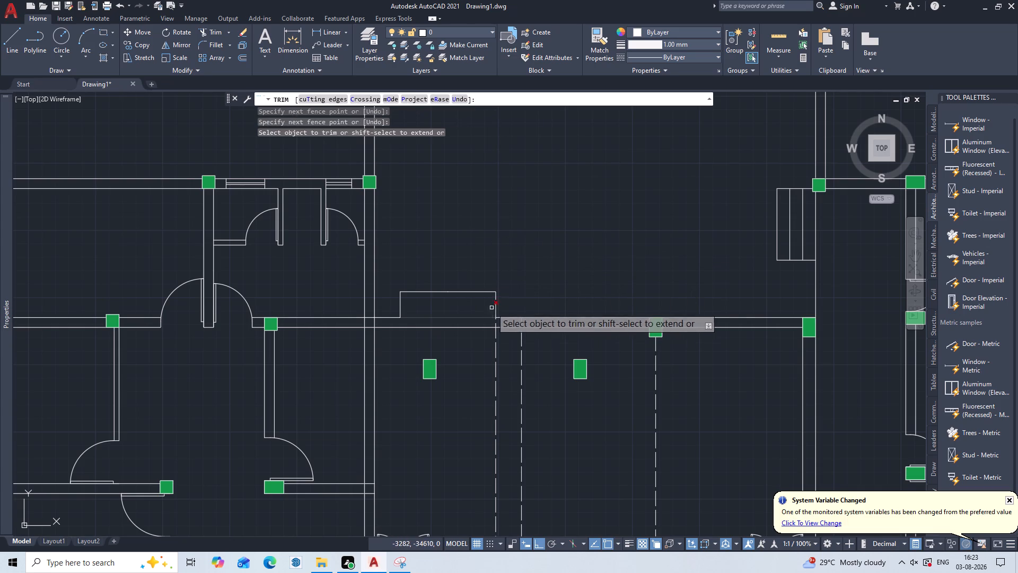
left_click(495, 303)
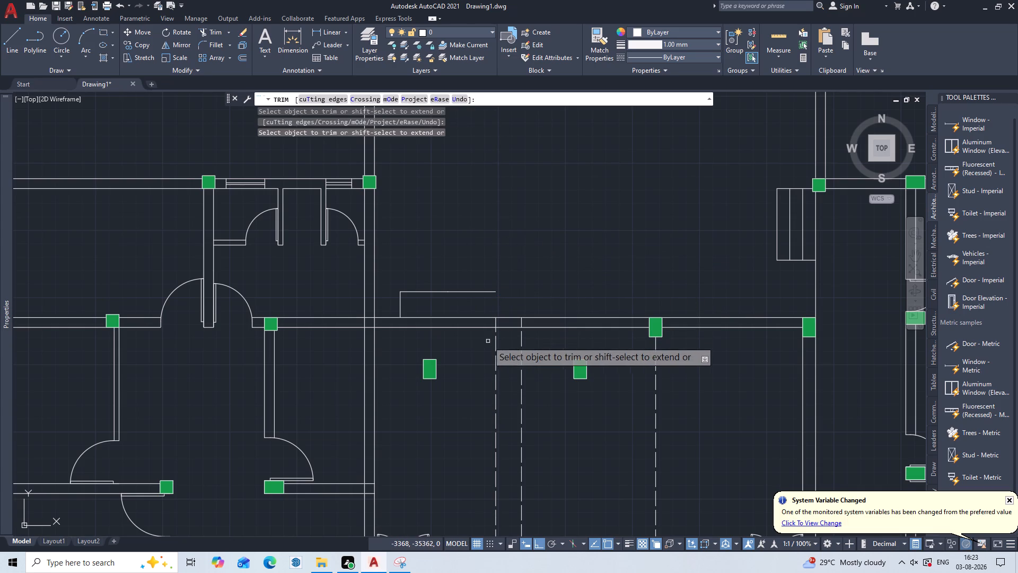
Trim away the rest of the offset dashed line through the central room, including its end inside the lower wall.
scroll(487, 341, "up", 2)
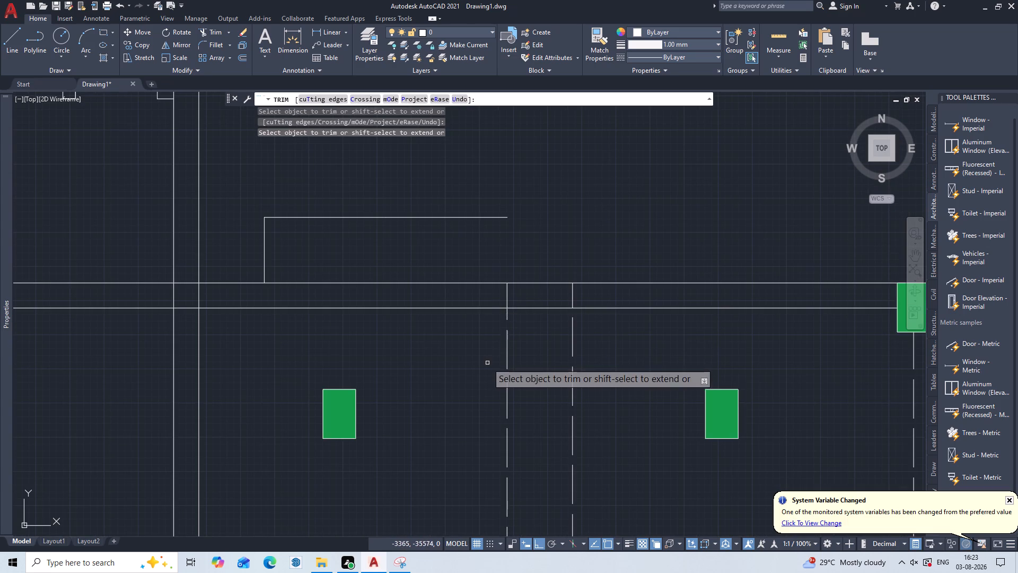
scroll(490, 360, "down", 2)
scroll(449, 443, "down", 1)
middle_click_drag(445, 448, 510, 298)
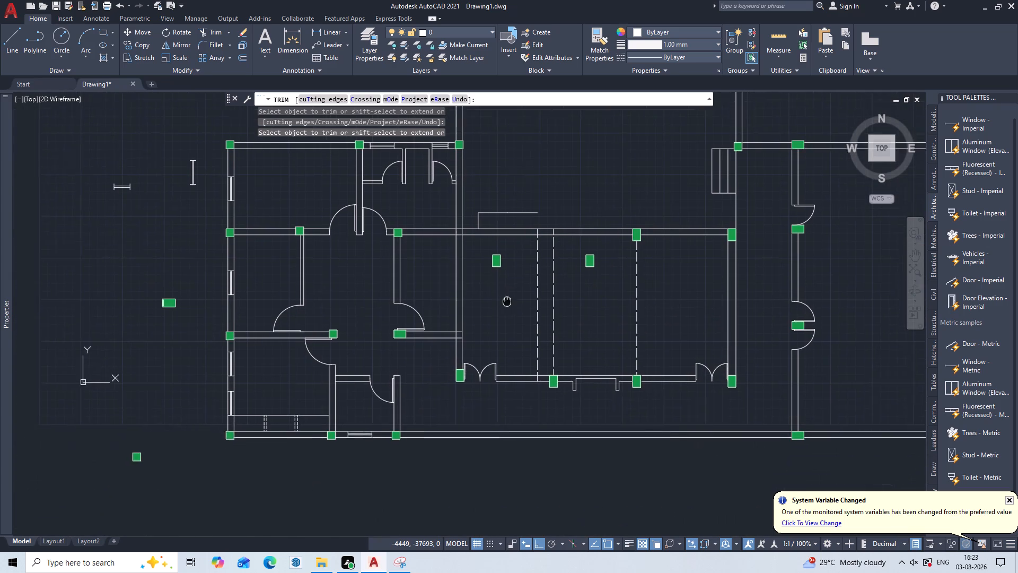
scroll(548, 367, "up", 3)
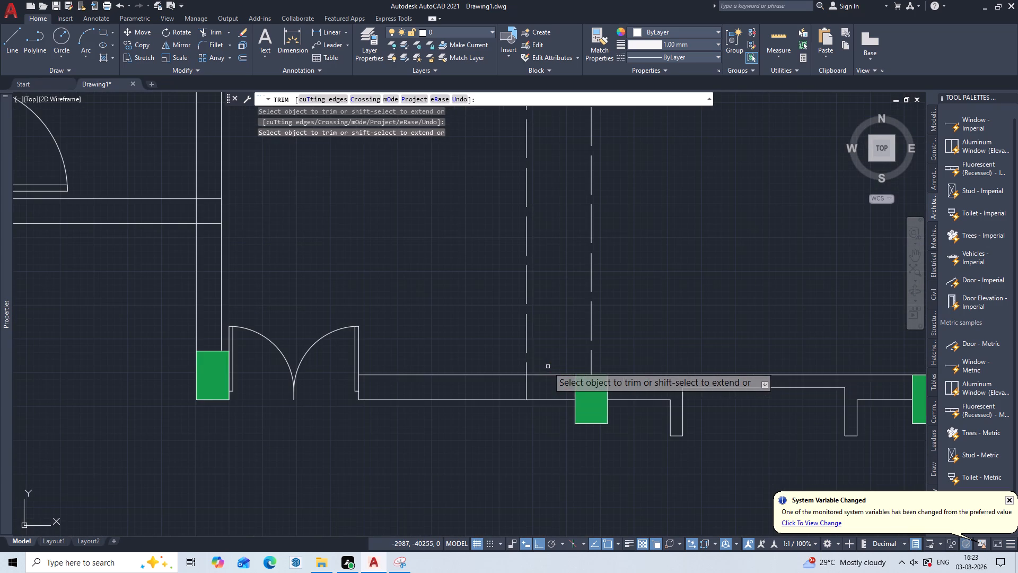
left_click(521, 388)
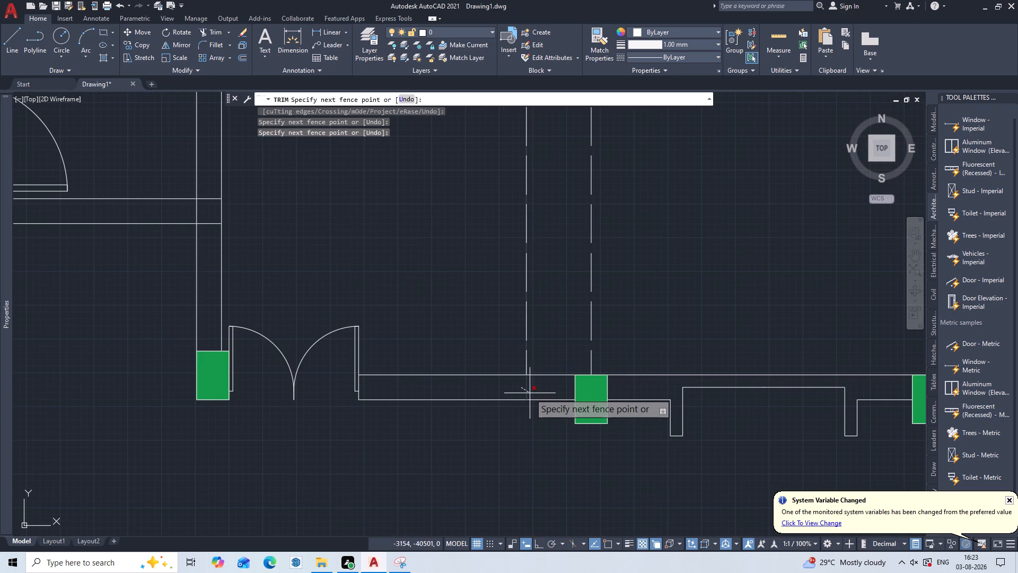
left_click(534, 389)
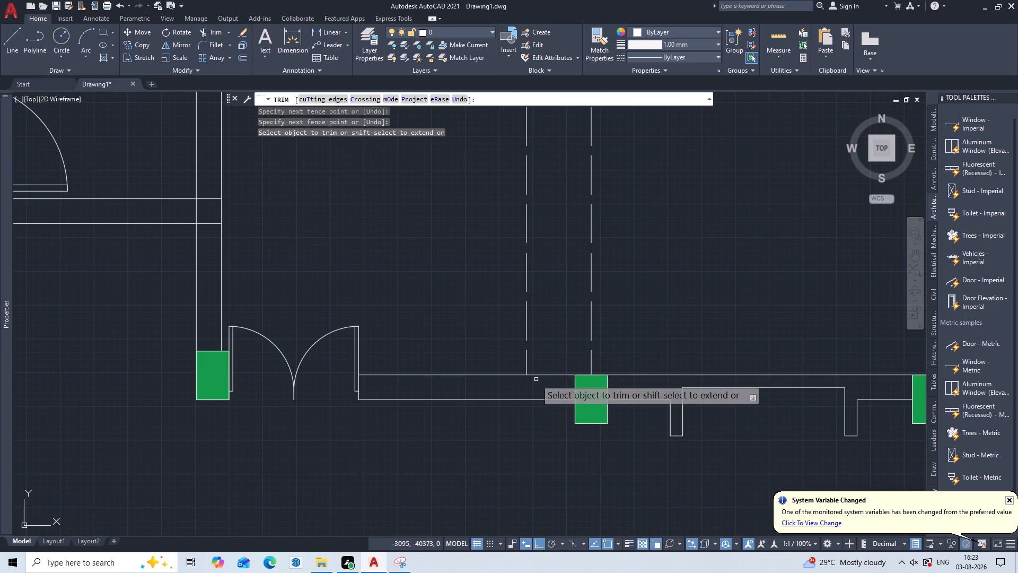
left_click(544, 317)
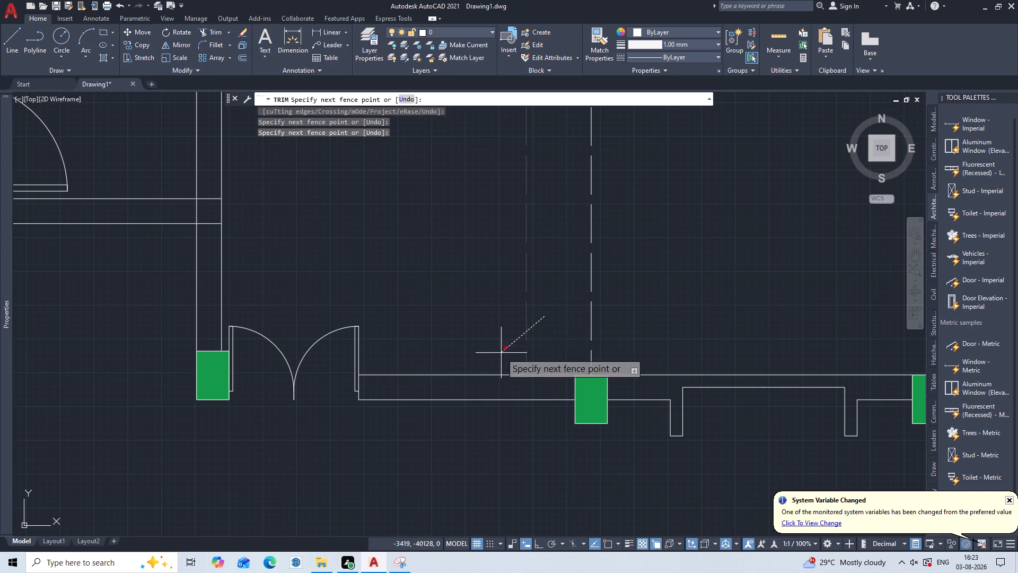
left_click(501, 353)
scroll(526, 316, "down", 3)
middle_click_drag(527, 282, 539, 402)
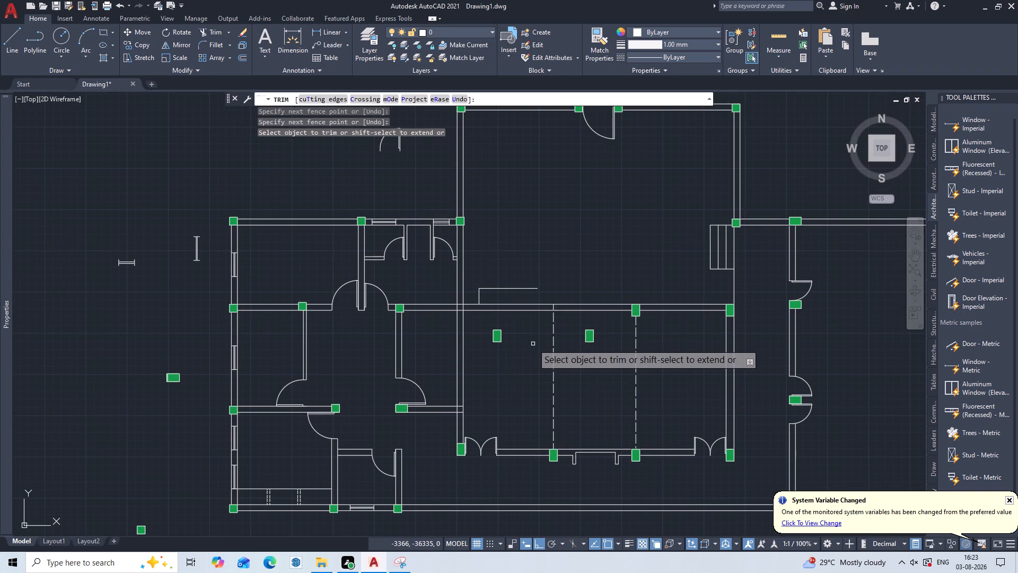
key("Escape")
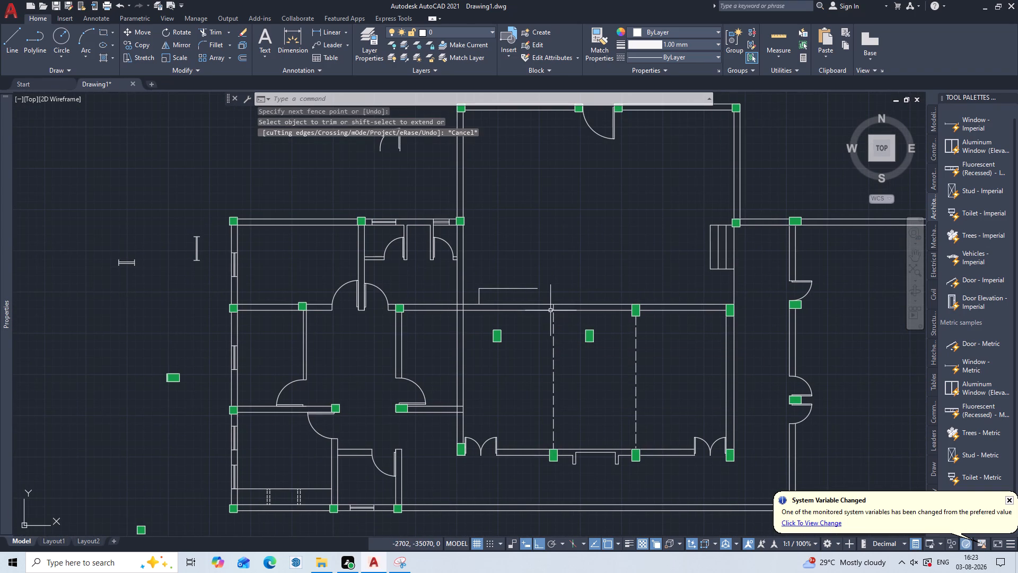
Draw a vertical line from the right end of the outline's horizontal line down to the upper wall's lower edge.
scroll(550, 310, "up", 1)
middle_click_drag(550, 310, 556, 411)
scroll(537, 366, "up", 2)
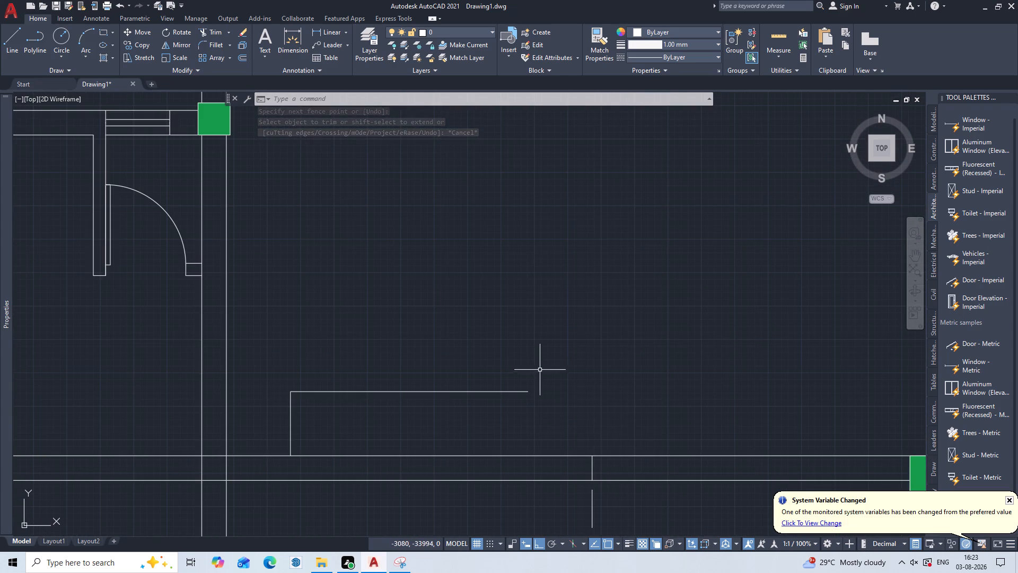
key("l")
key("Return")
left_click(530, 390)
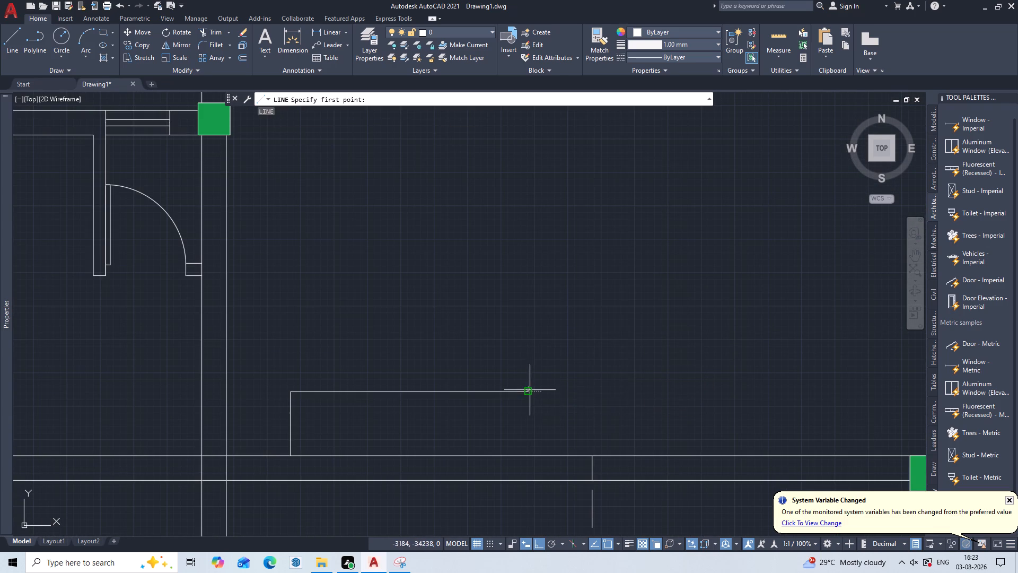
left_click(523, 485)
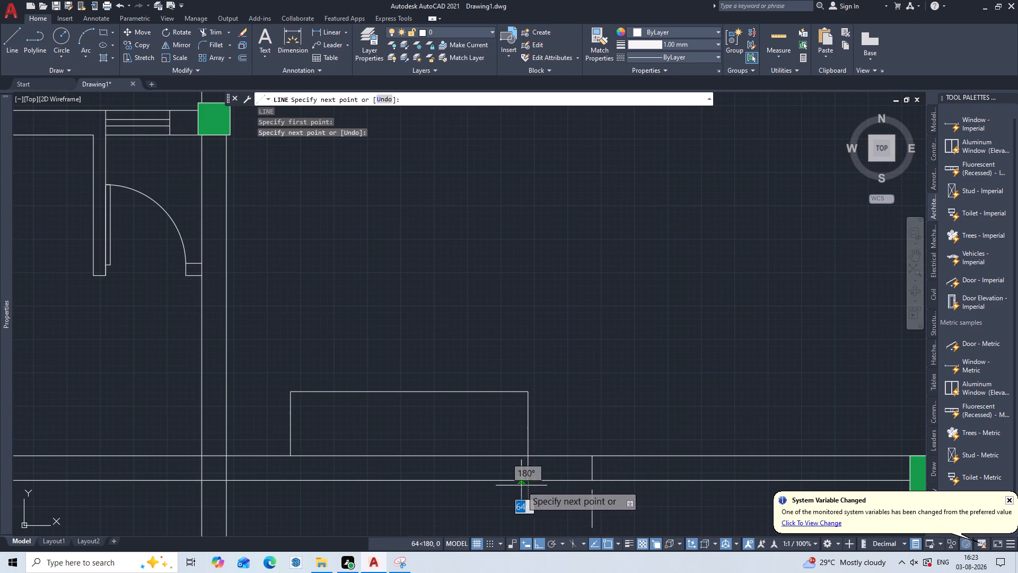
key("Escape")
Trim the part of the new vertical line that runs inside the central room's upper wall.
middle_click_drag(517, 429, 605, 297)
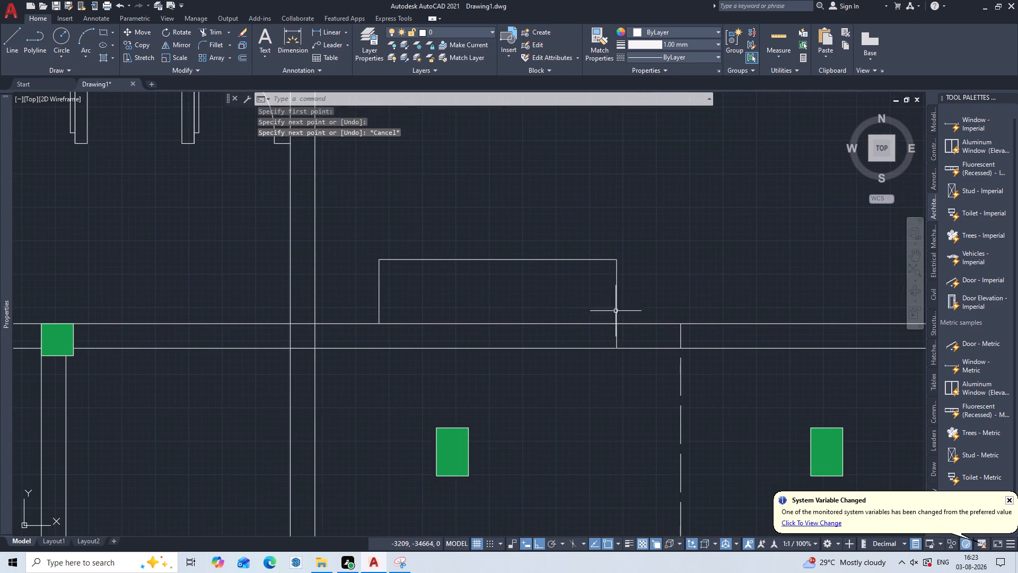
scroll(624, 328, "up", 1)
type("TR")
key("Return")
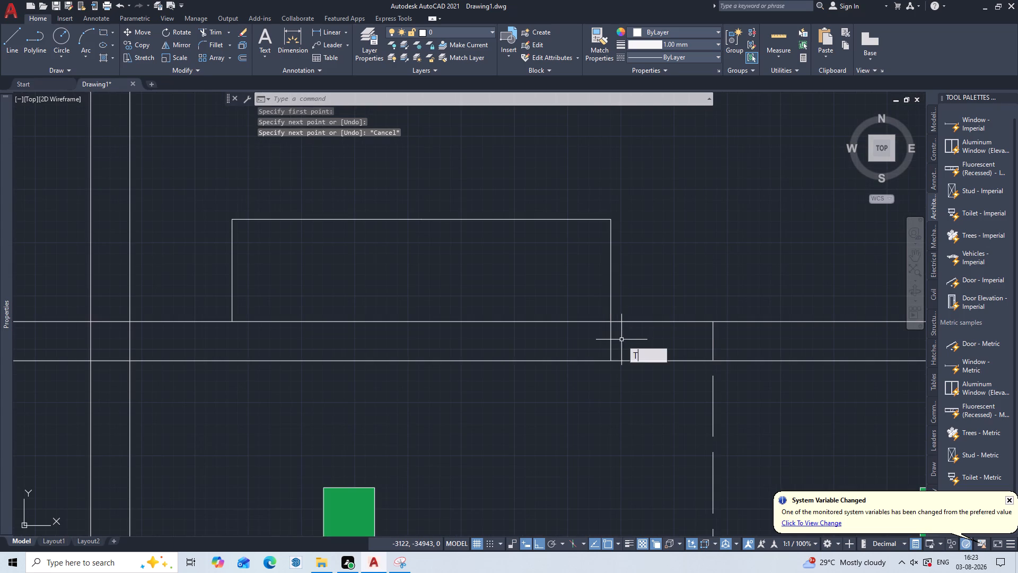
left_click_drag(621, 337, 605, 341)
left_click(591, 345)
key("Escape")
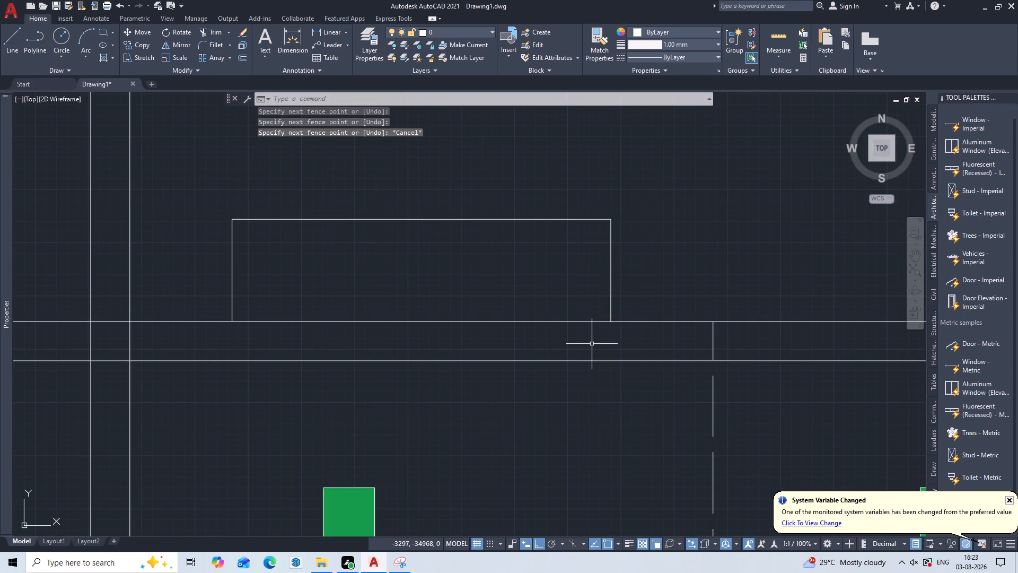
Move the left loose green column by its upper-left corner, with Ortho off, onto the junction of the central room's left and upper walls.
middle_click_drag(429, 443, 555, 319)
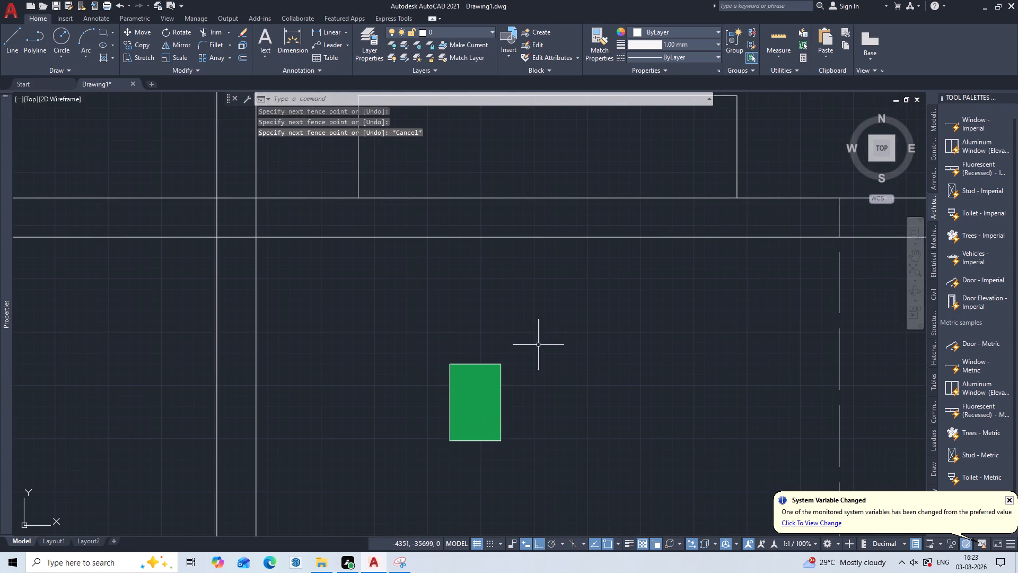
key("m")
key("Return")
left_click(487, 378)
key("Return")
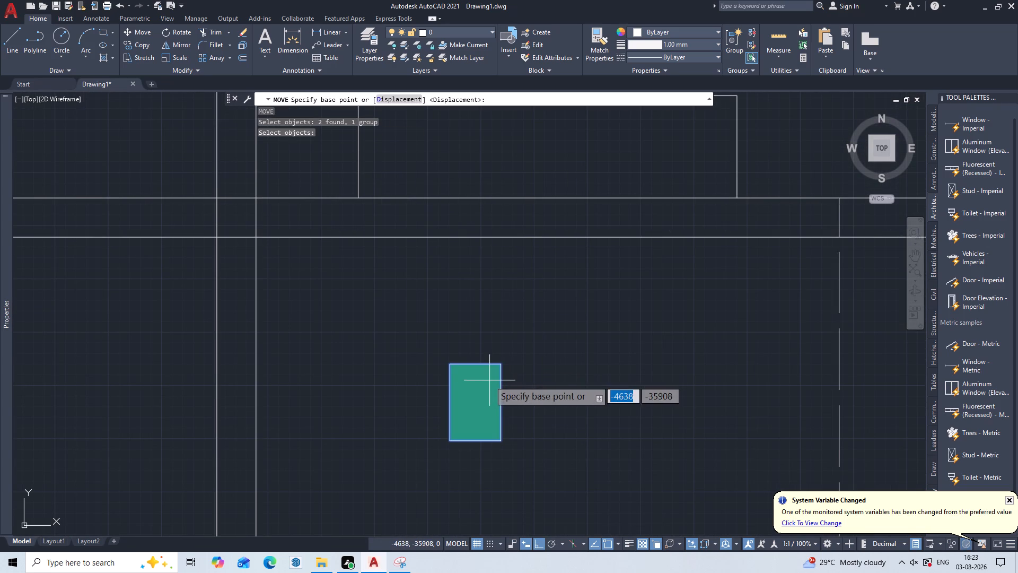
left_click_drag(449, 363, 447, 358)
scroll(432, 264, "down", 1)
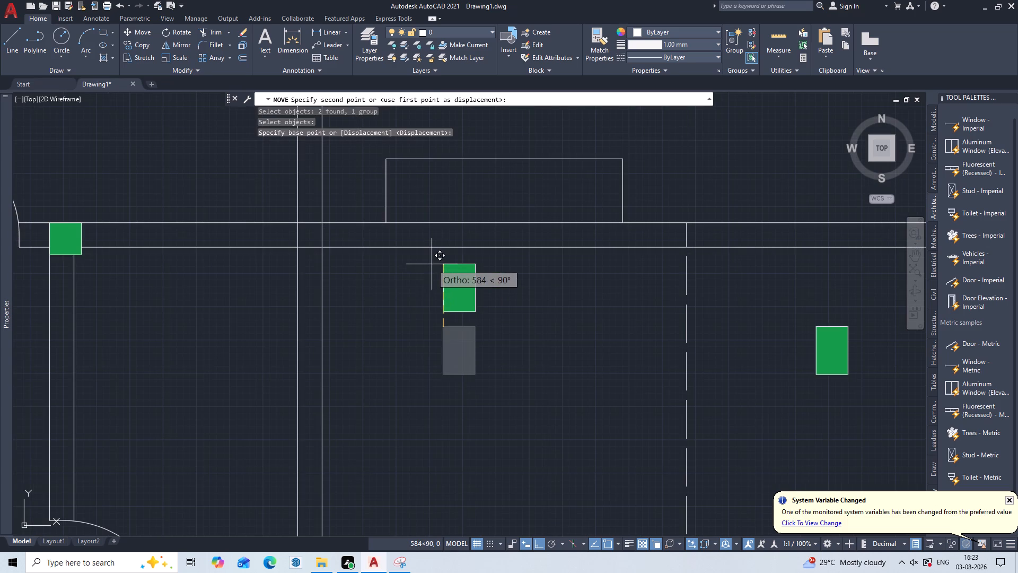
middle_click_drag(432, 265, 566, 326)
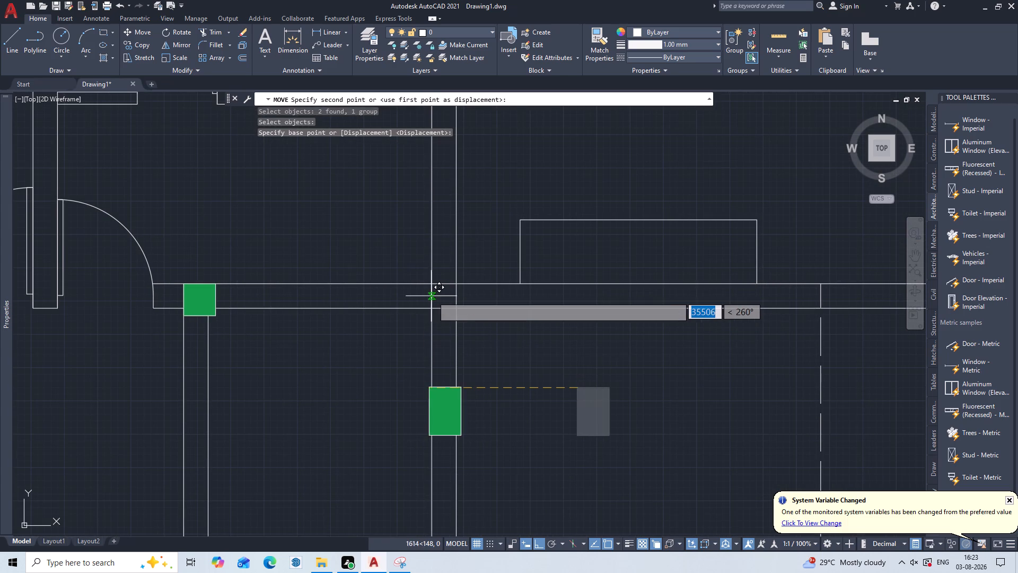
key("F8")
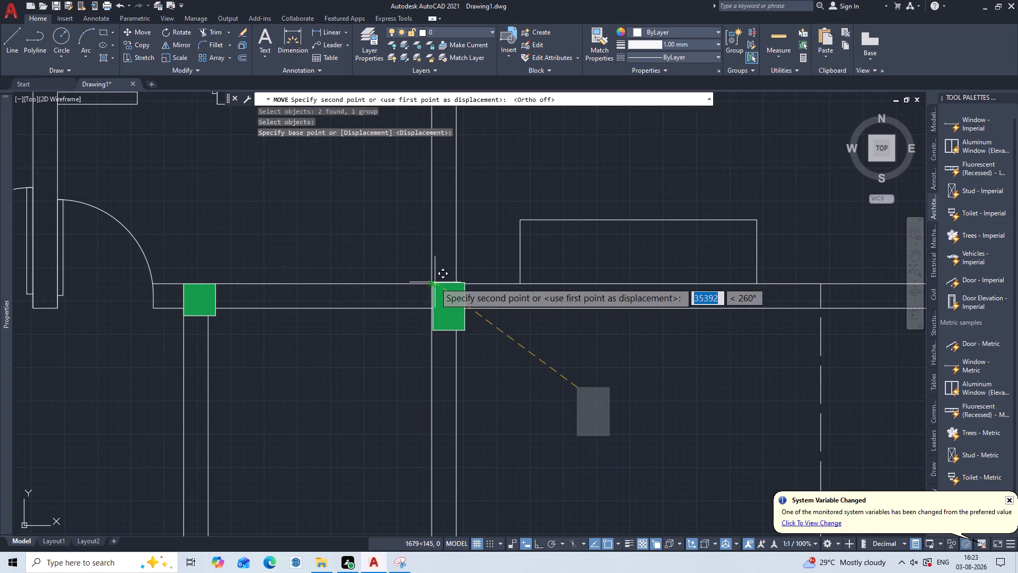
left_click(435, 283)
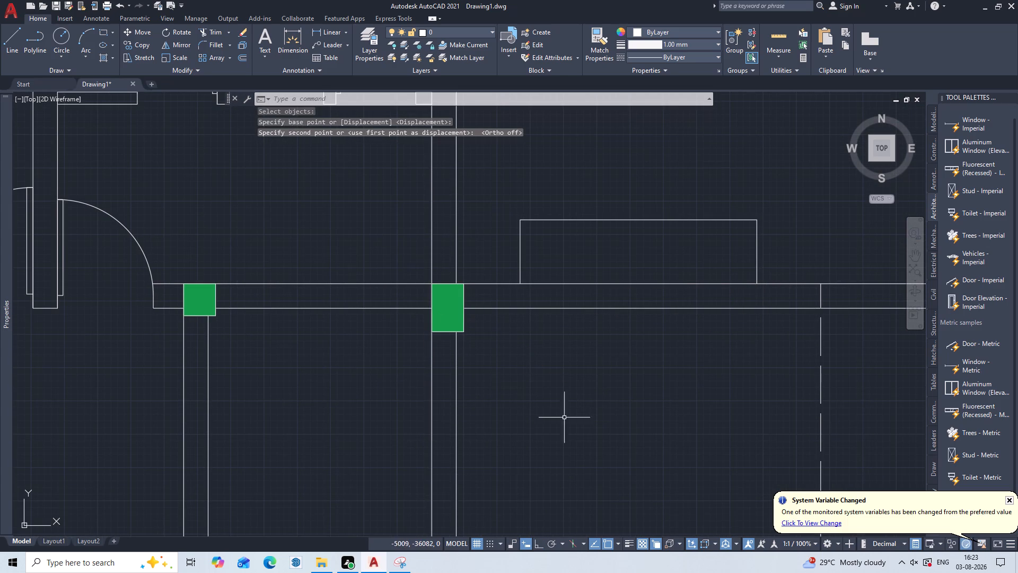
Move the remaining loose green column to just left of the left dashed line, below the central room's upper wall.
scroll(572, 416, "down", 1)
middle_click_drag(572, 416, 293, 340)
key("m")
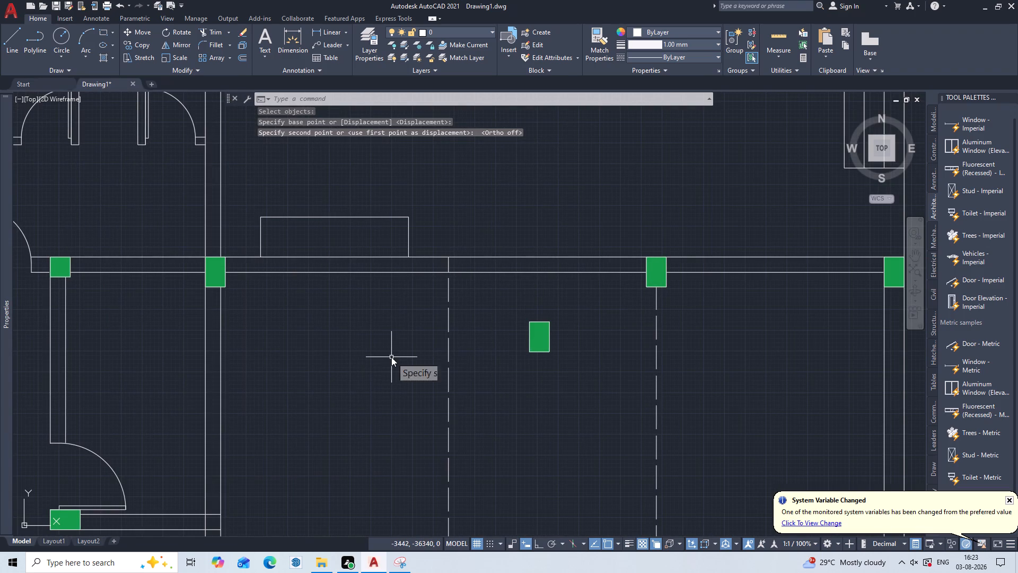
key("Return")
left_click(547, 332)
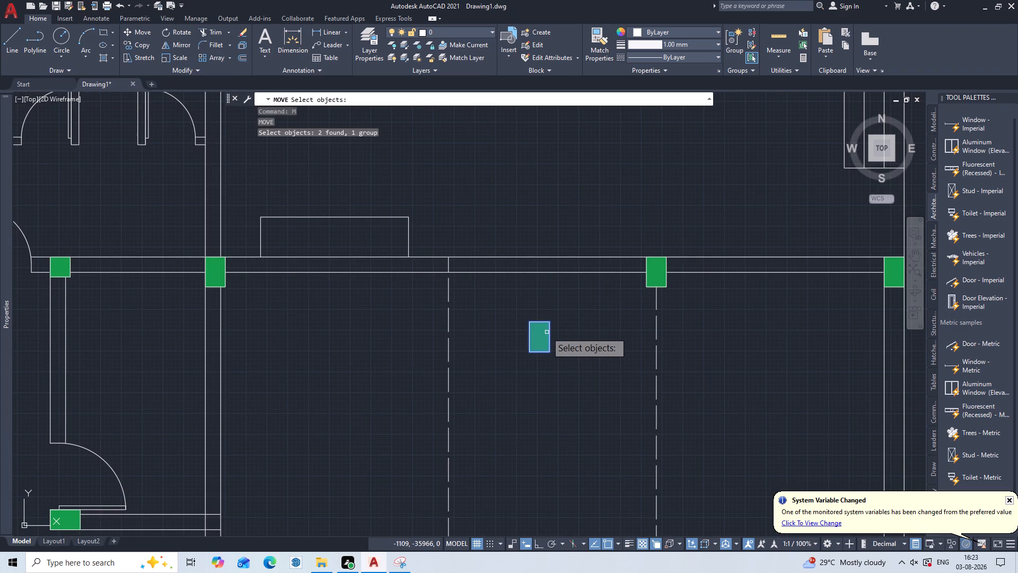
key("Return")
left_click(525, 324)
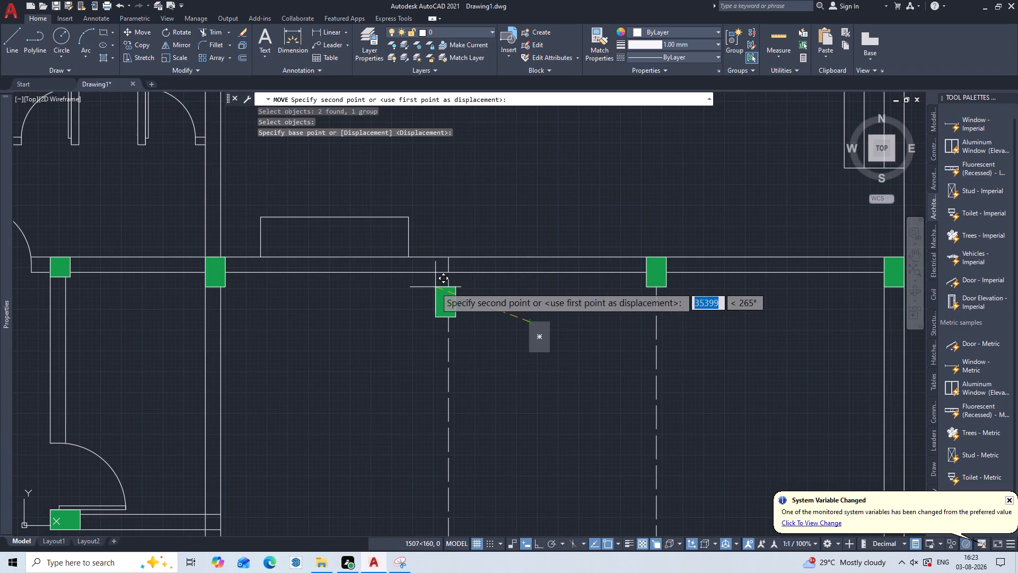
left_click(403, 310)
Move the same column by its upper-right corner slightly up and right, closer to the left dashed line.
key("m")
key("Return")
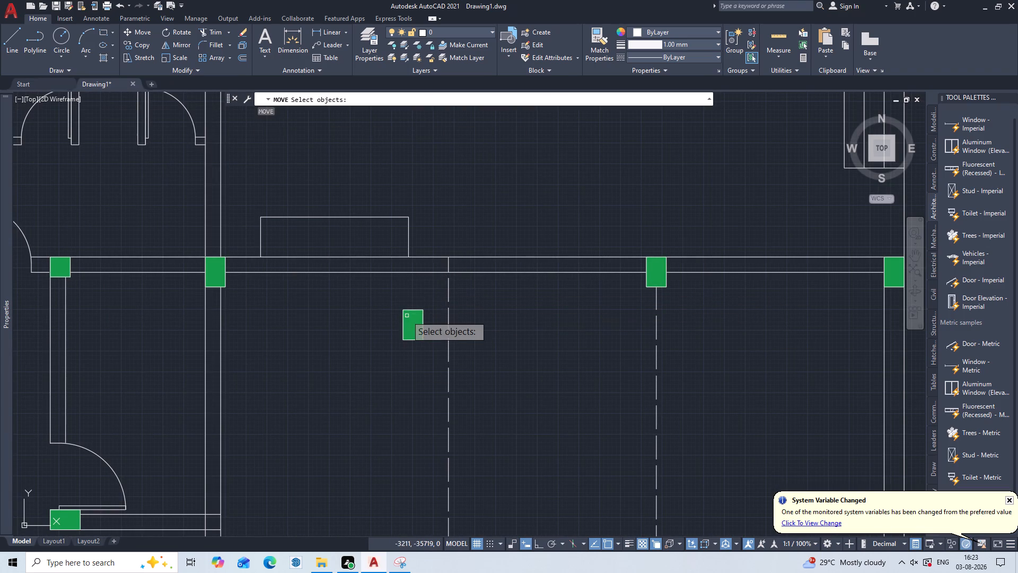
left_click(416, 311)
key("Return")
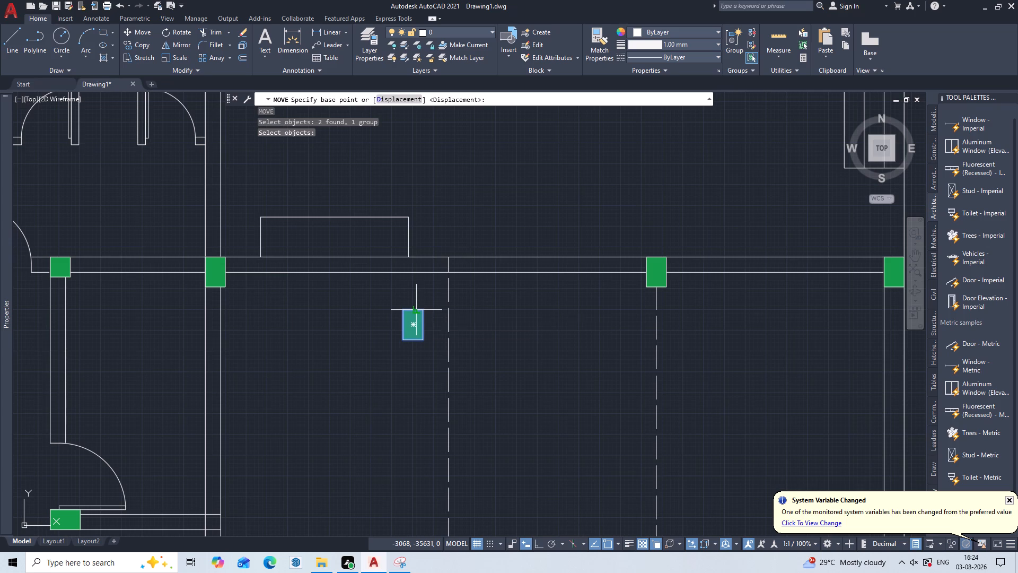
scroll(420, 312, "up", 2)
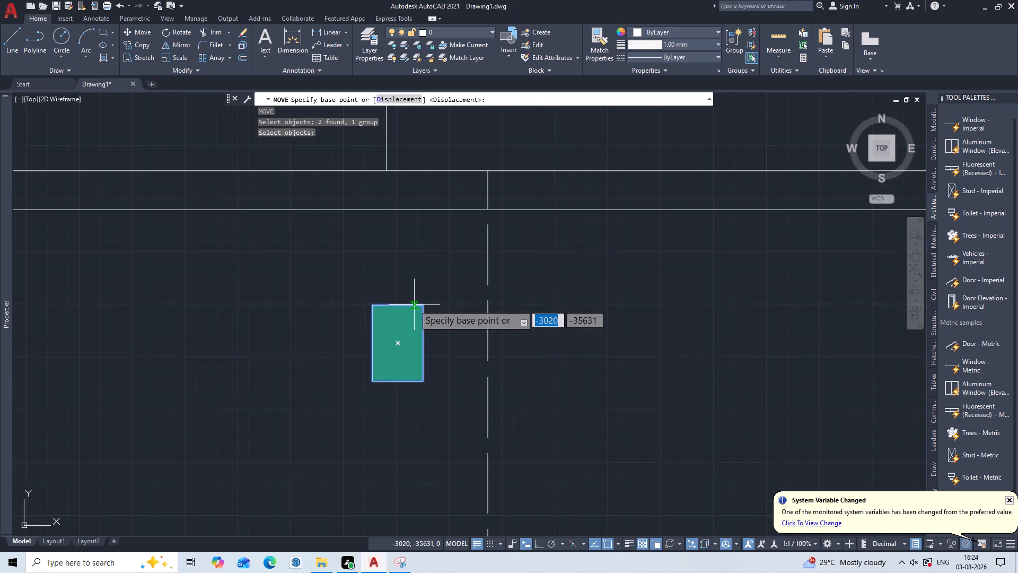
left_click(423, 307)
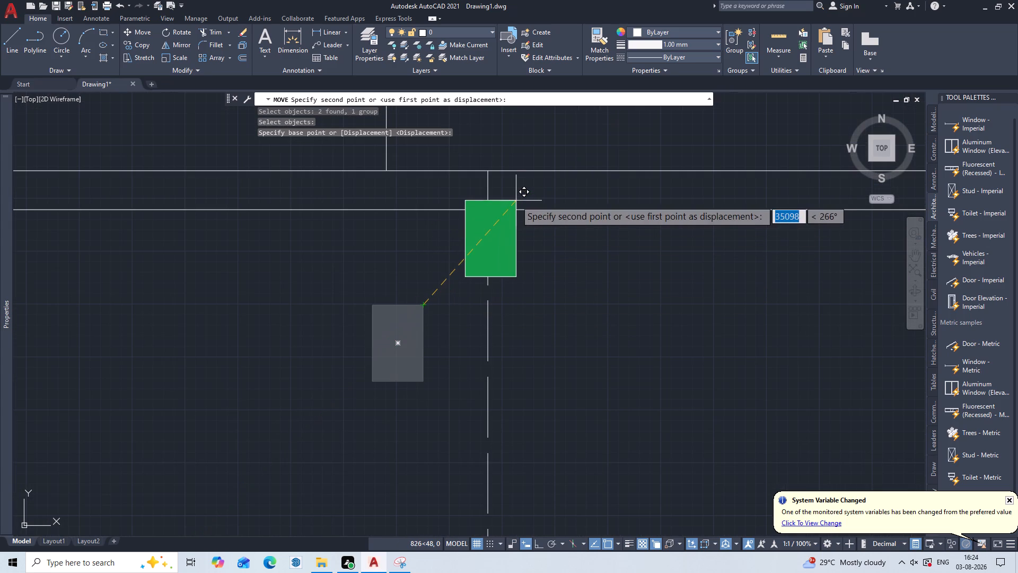
left_click(438, 275)
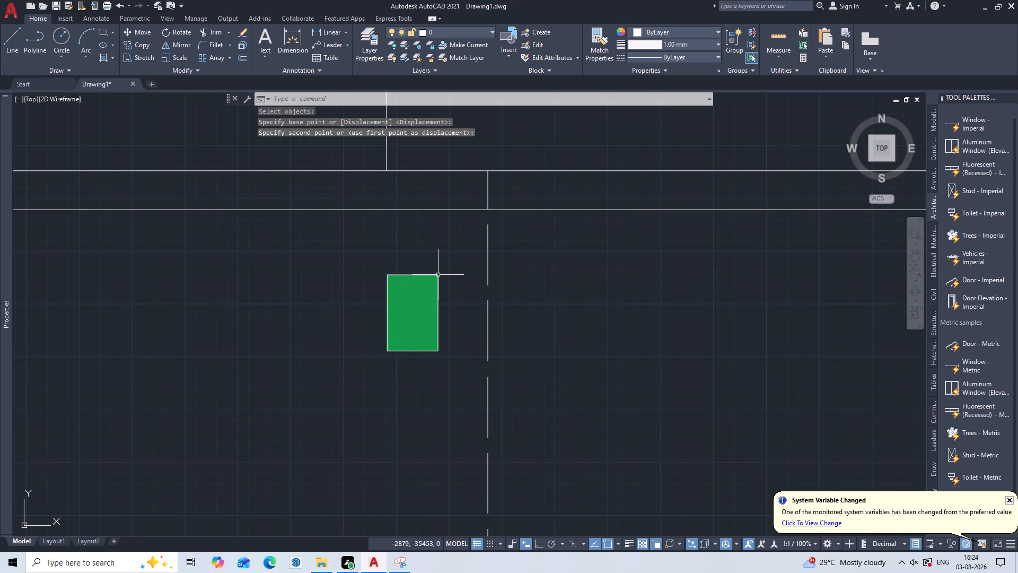
Move the loose green column by its top edge's midpoint to where the left dashed line meets the central room's upper wall's top line.
scroll(438, 275, "down", 3)
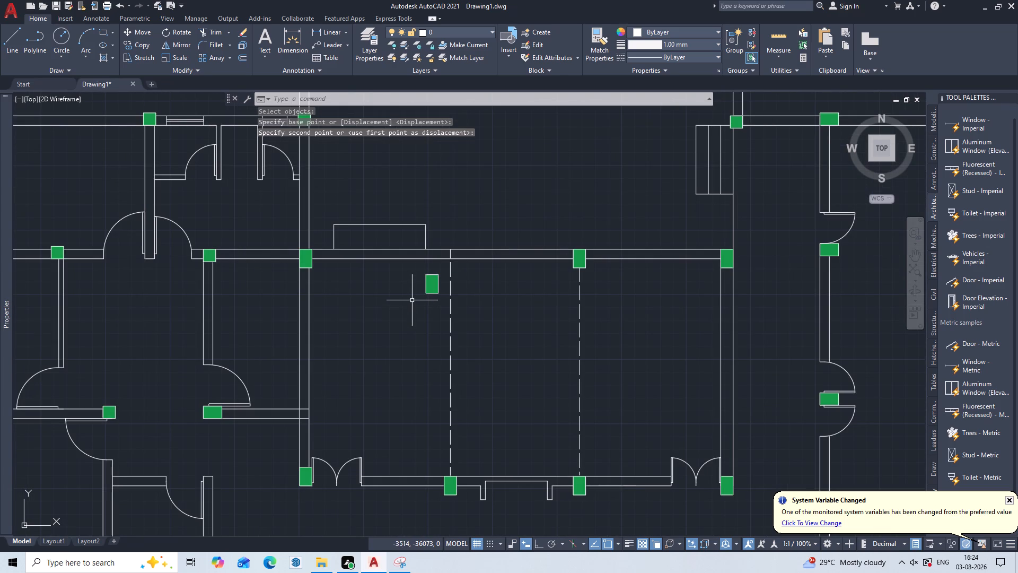
key("m")
key("Return")
left_click(429, 283)
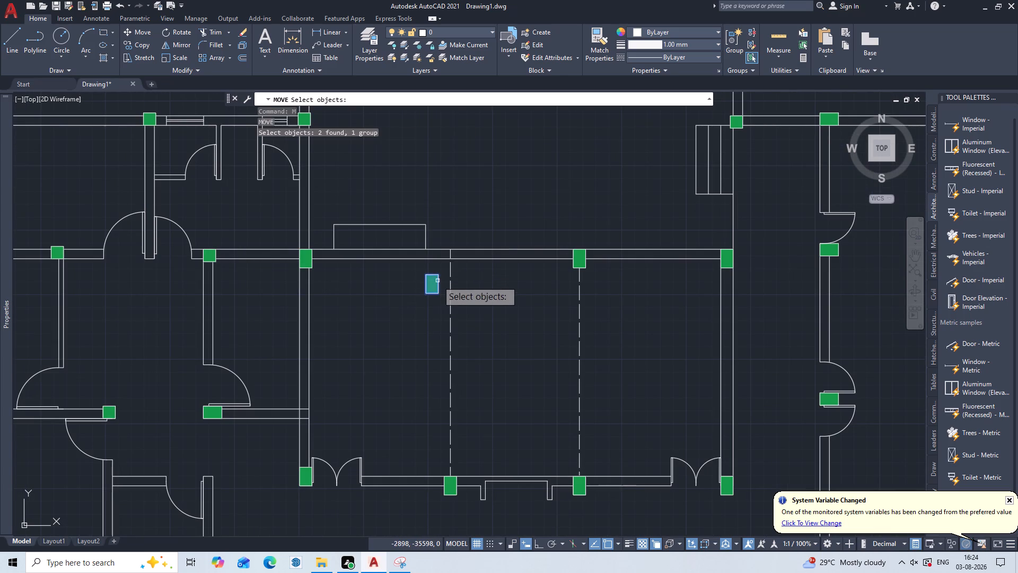
key("Return")
scroll(437, 281, "up", 3)
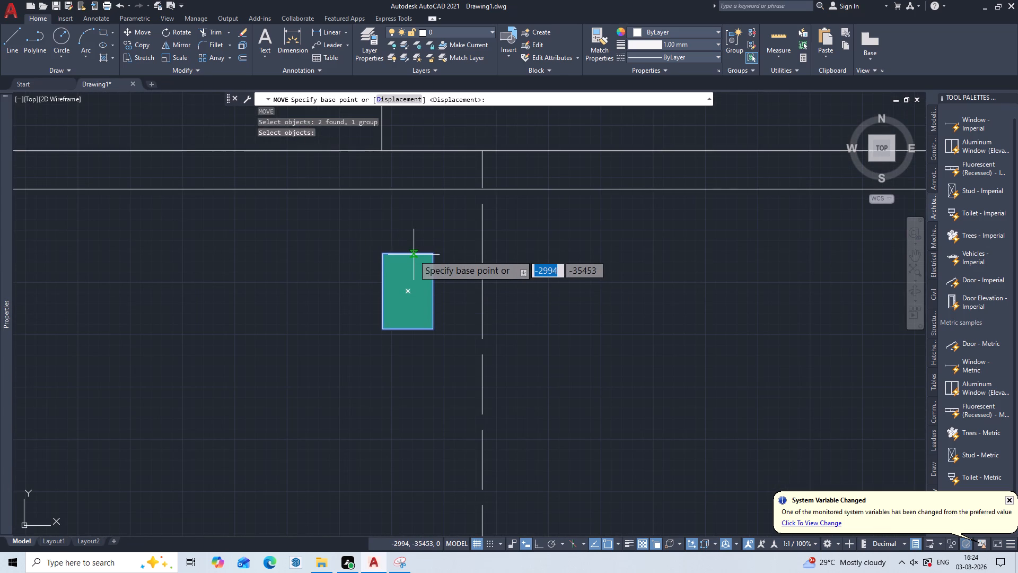
left_click(409, 253)
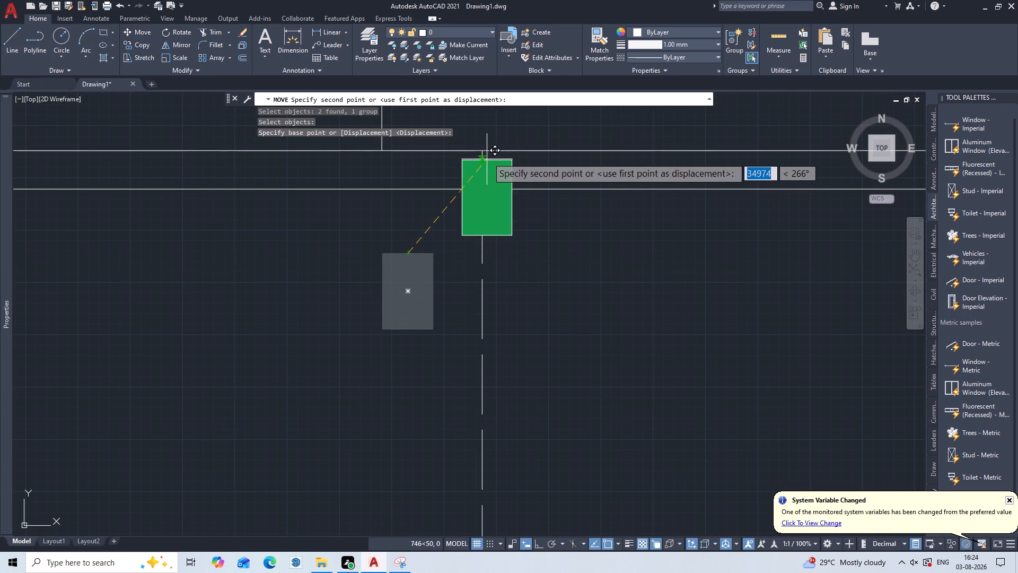
left_click(479, 151)
key("Escape")
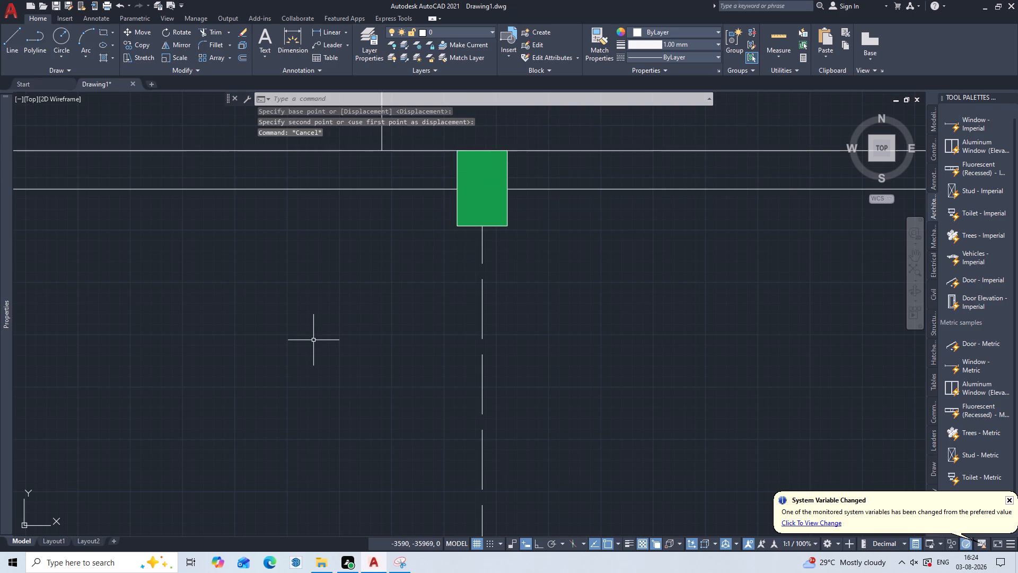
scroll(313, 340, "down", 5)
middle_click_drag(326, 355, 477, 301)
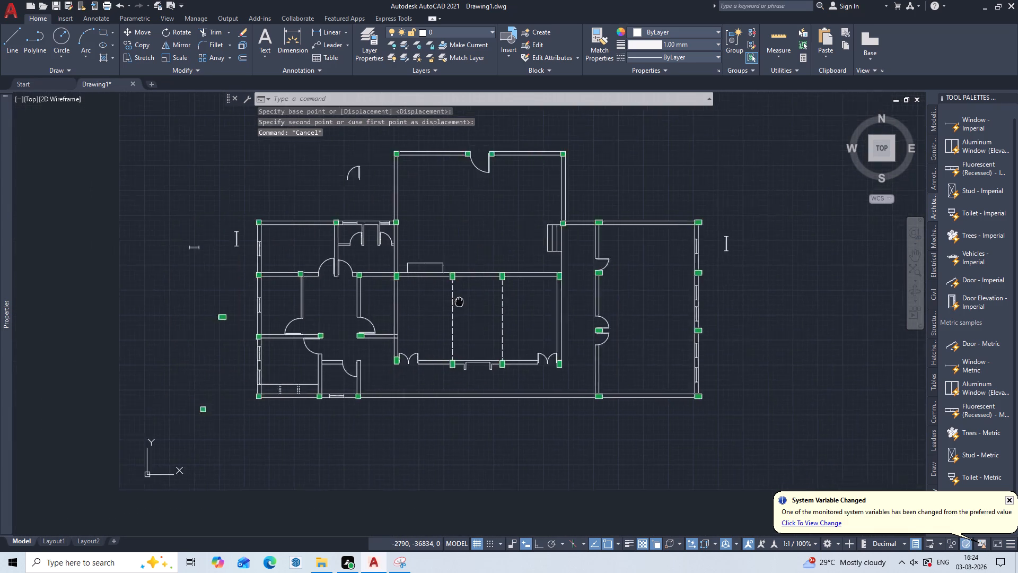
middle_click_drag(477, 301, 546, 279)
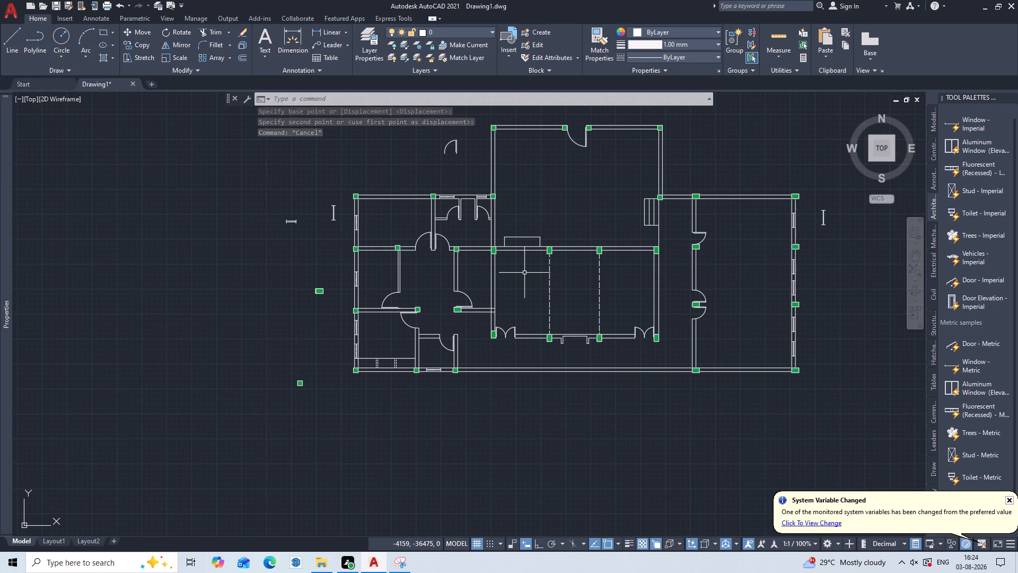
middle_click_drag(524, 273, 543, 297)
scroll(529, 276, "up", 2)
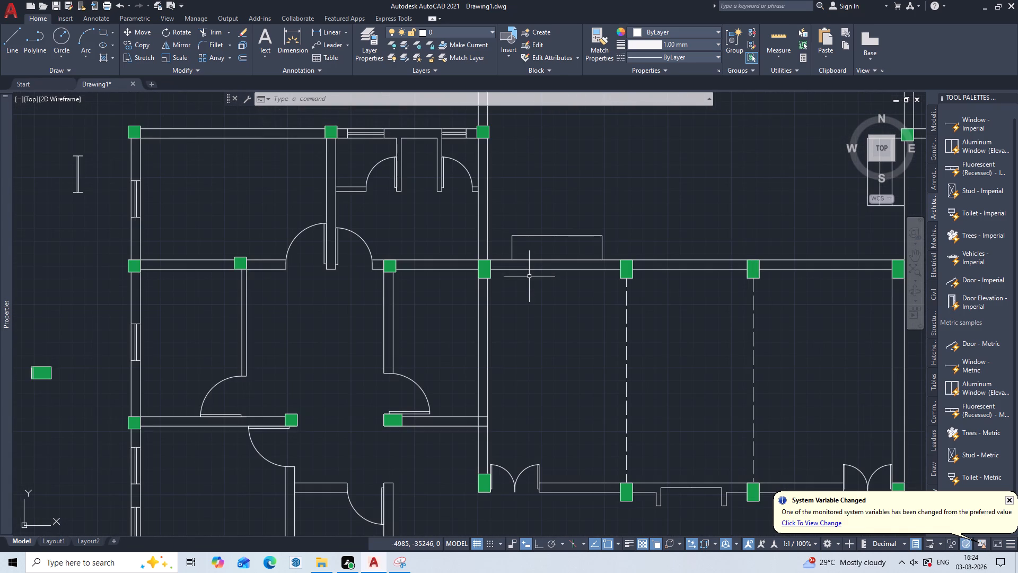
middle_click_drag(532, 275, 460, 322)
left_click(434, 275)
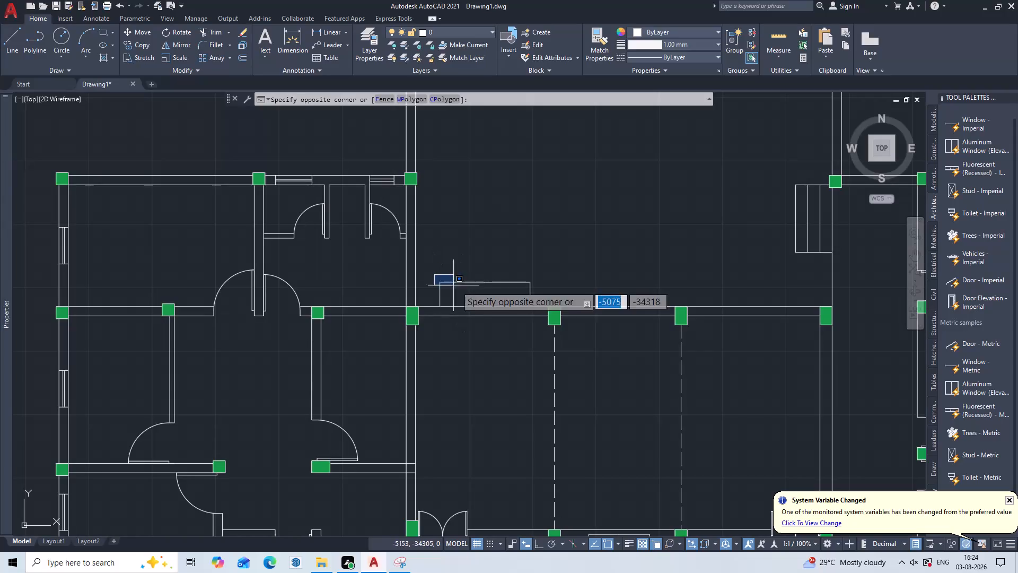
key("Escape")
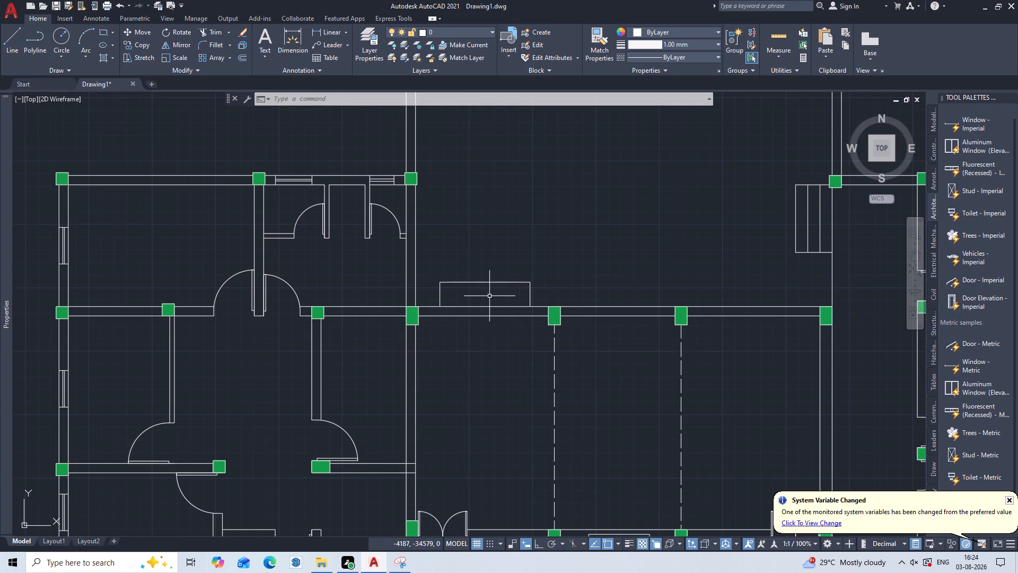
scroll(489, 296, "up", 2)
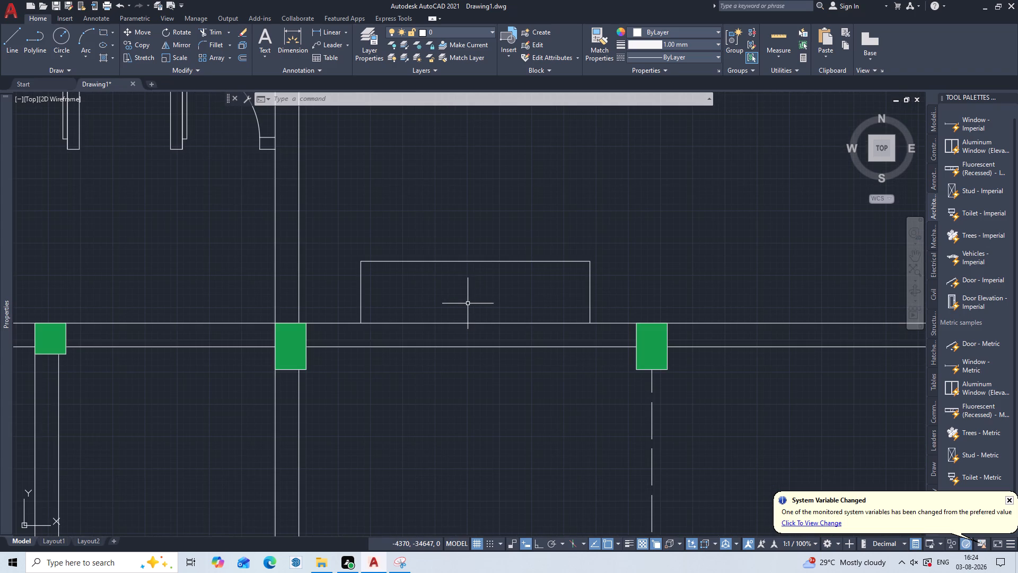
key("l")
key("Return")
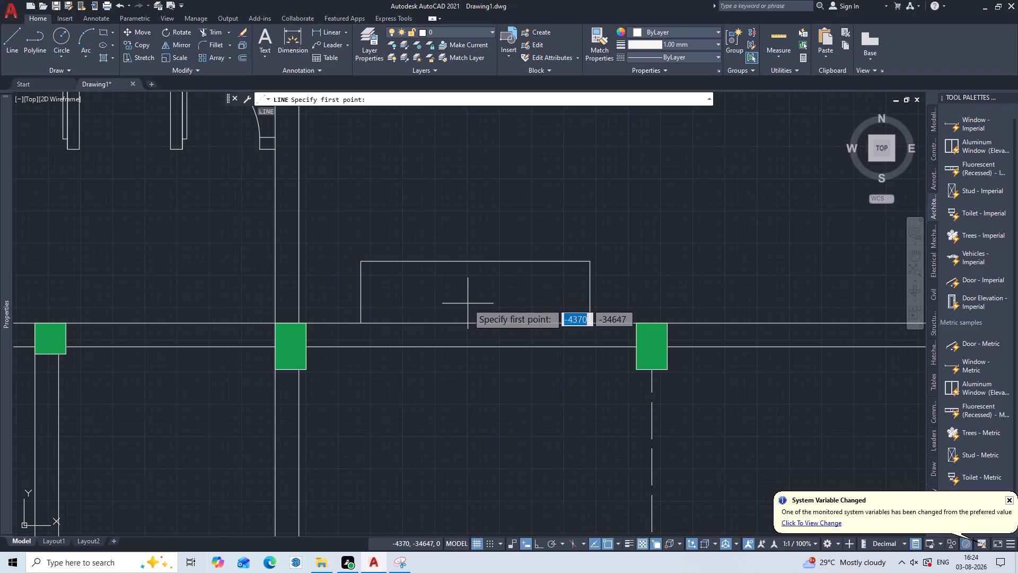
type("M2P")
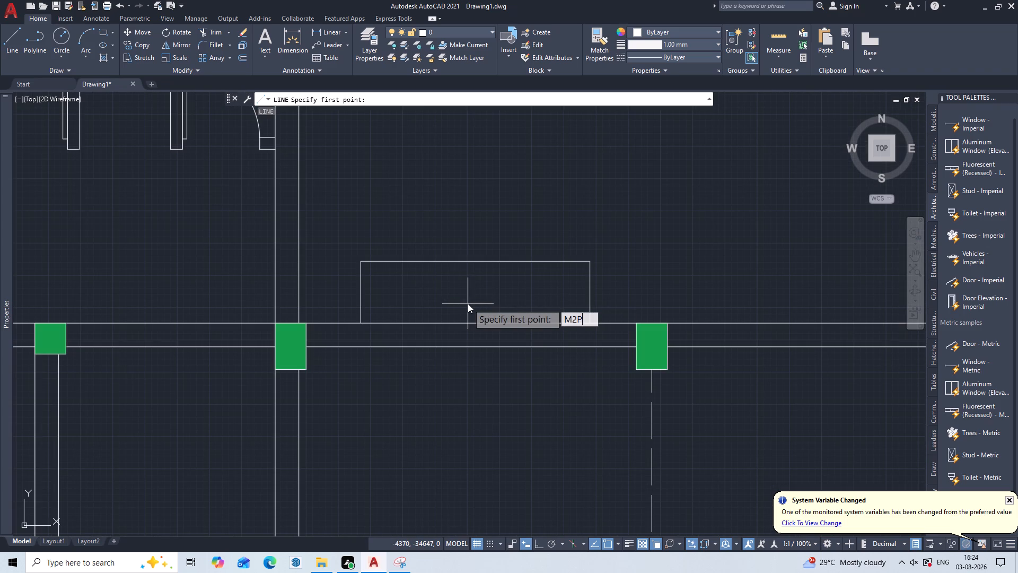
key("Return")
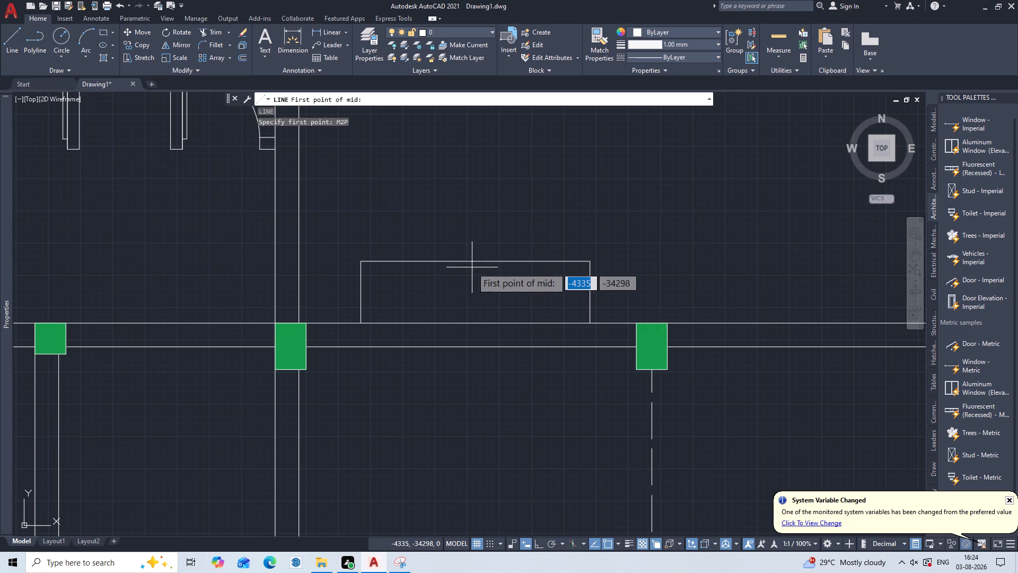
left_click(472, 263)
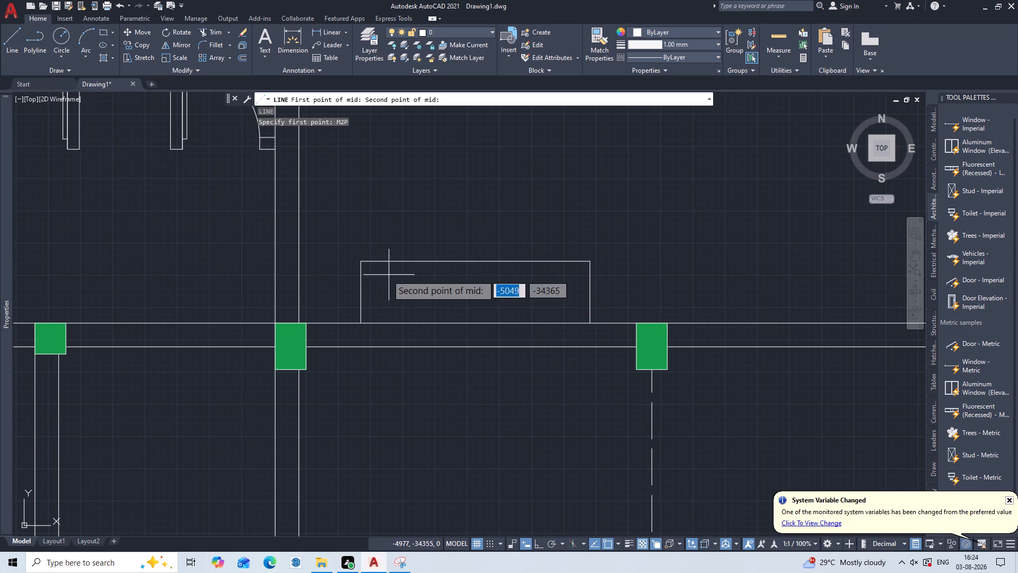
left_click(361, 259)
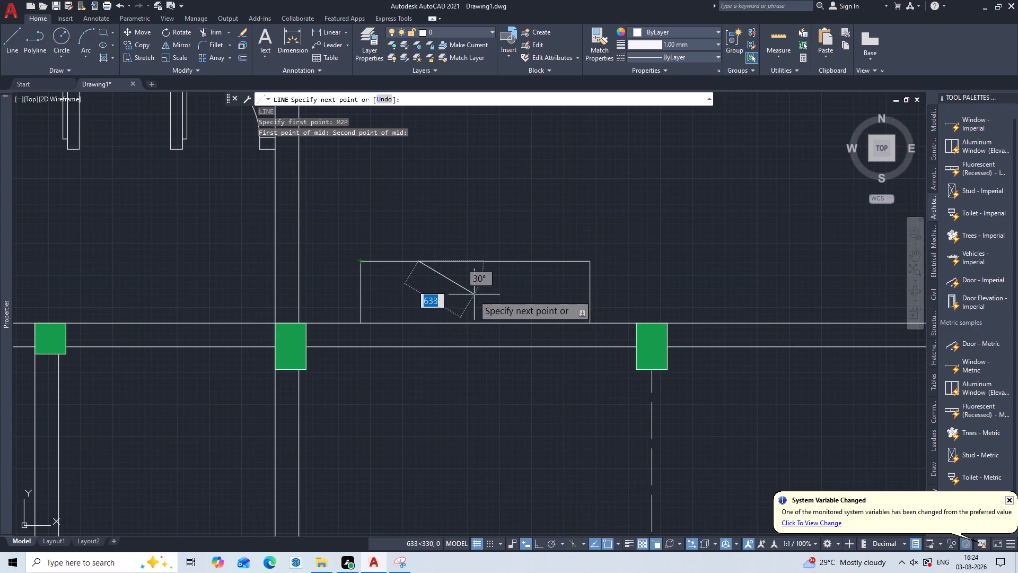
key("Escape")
Draw a vertical centre line, with Ortho on, from midway between the 600-deep outline's top corners (M2P) down to the upper wall.
key("l")
key("Return")
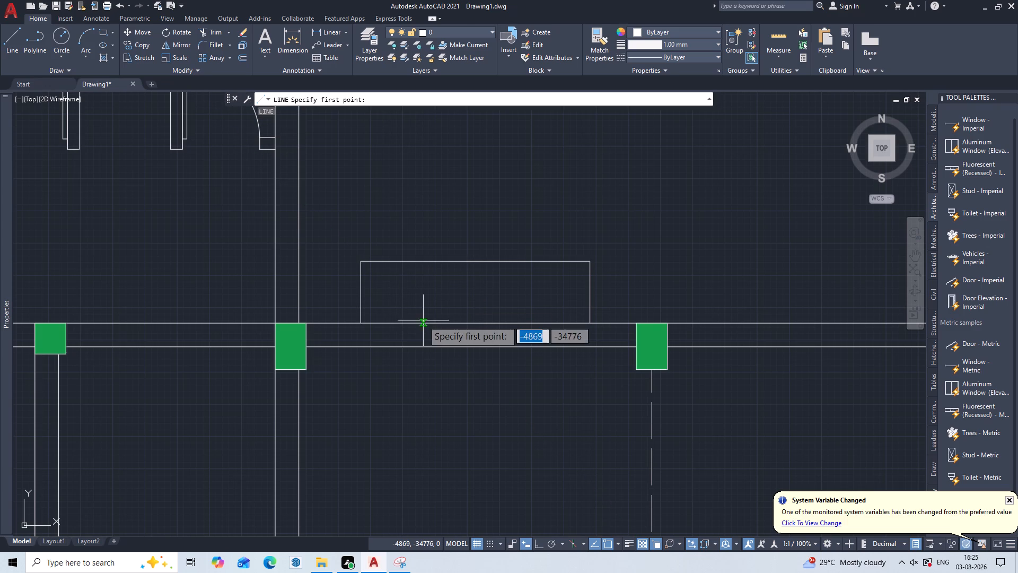
key("m")
key("2")
key("p")
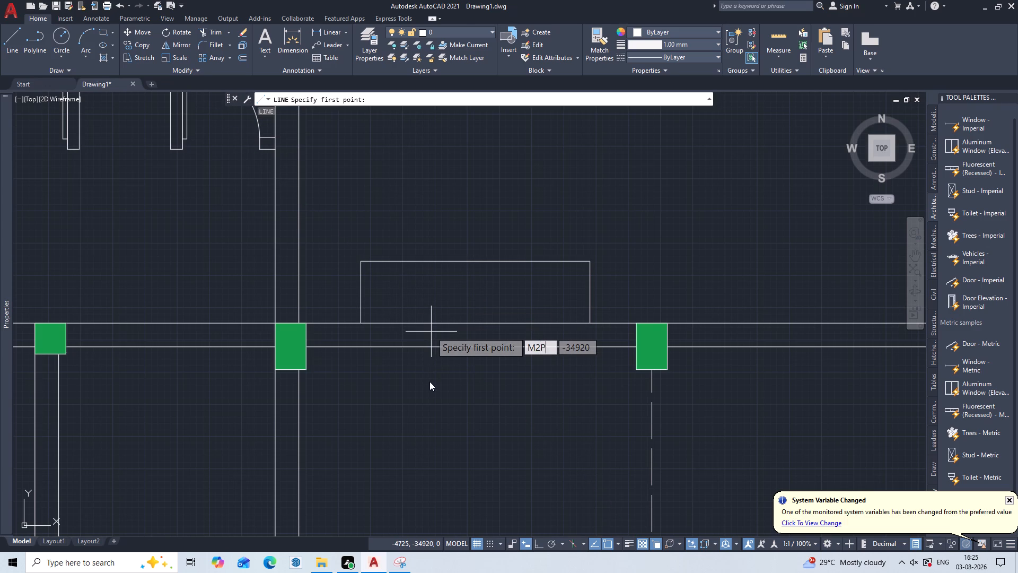
key("Return")
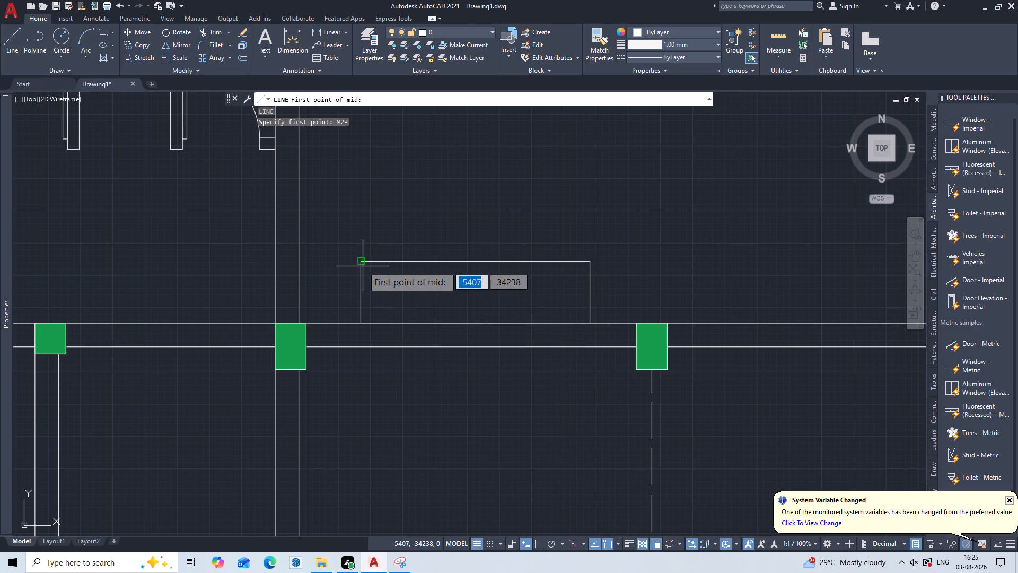
left_click(363, 261)
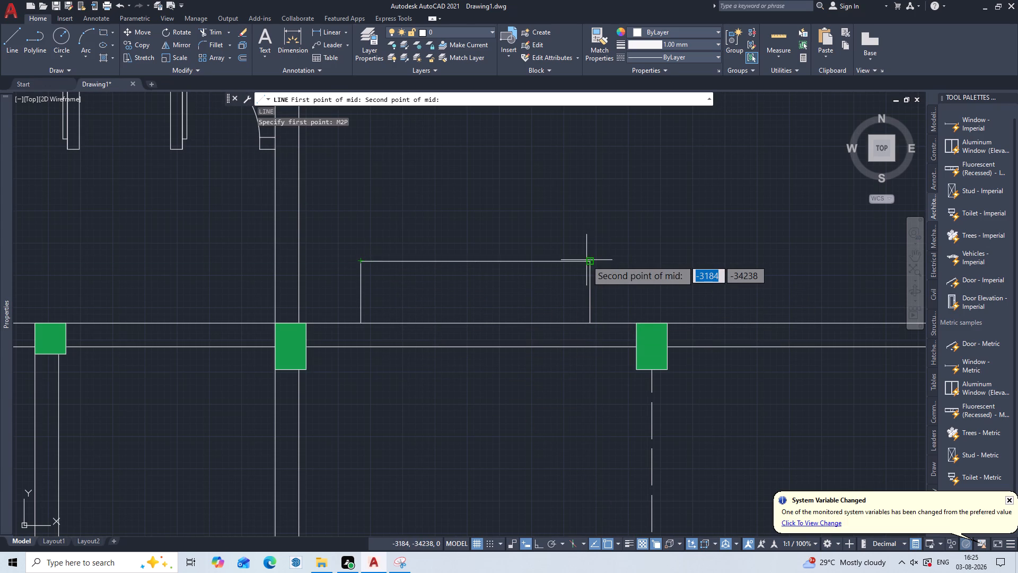
left_click(588, 262)
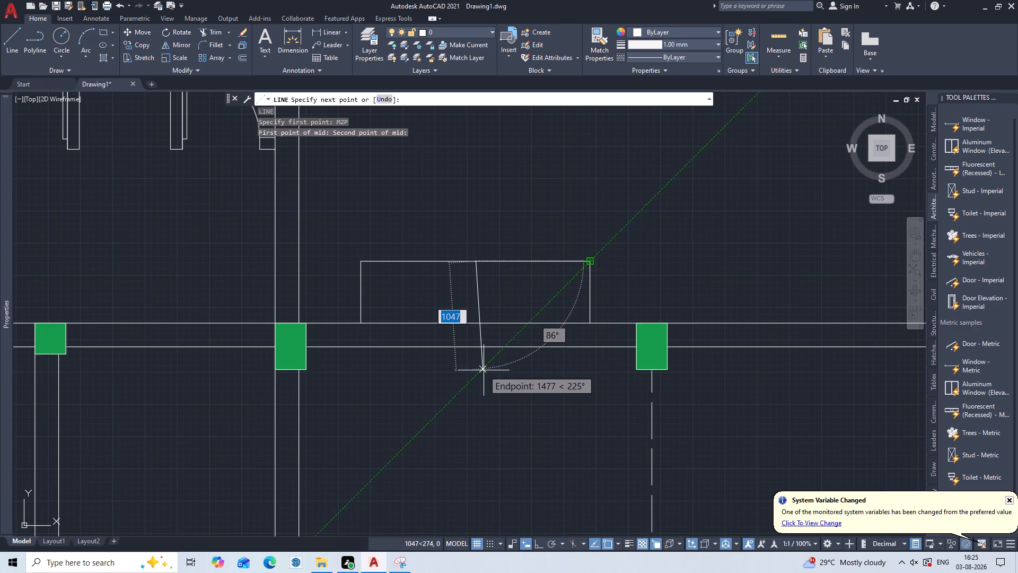
key("F8")
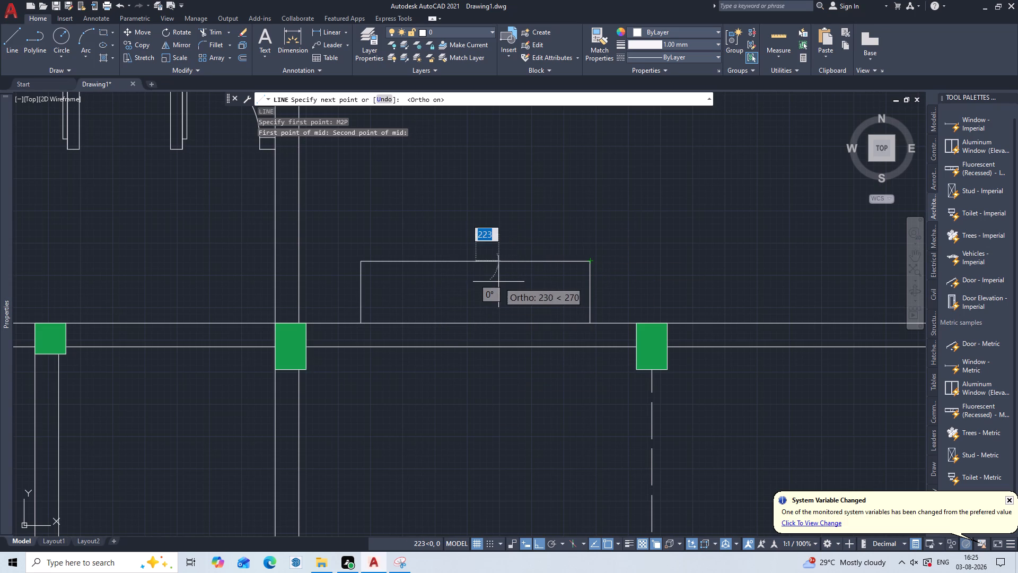
left_click(480, 321)
key("Escape")
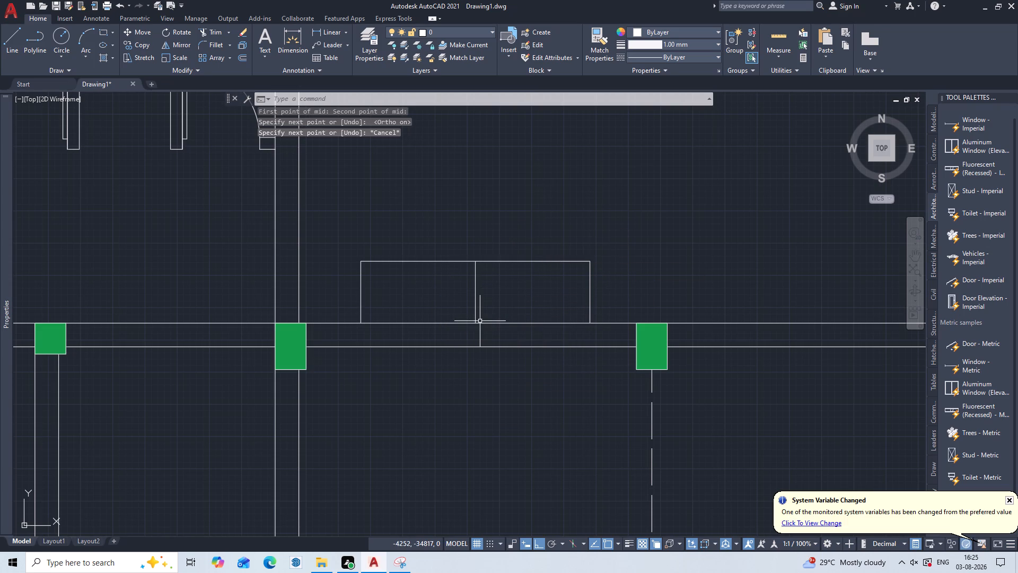
Offset the outline's vertical centre line by 750 to both sides.
key("o")
key("Return")
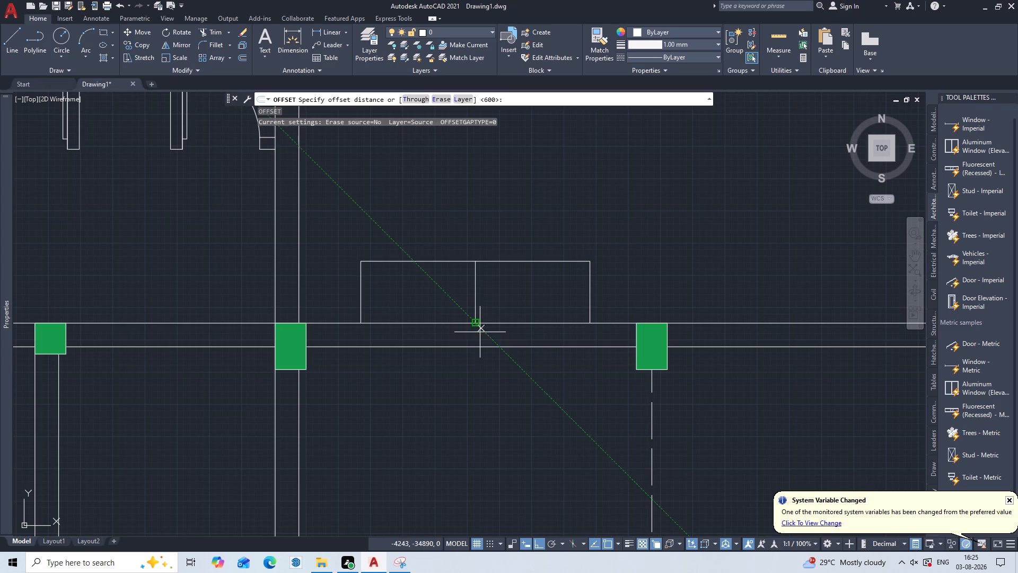
type("750")
key("Return")
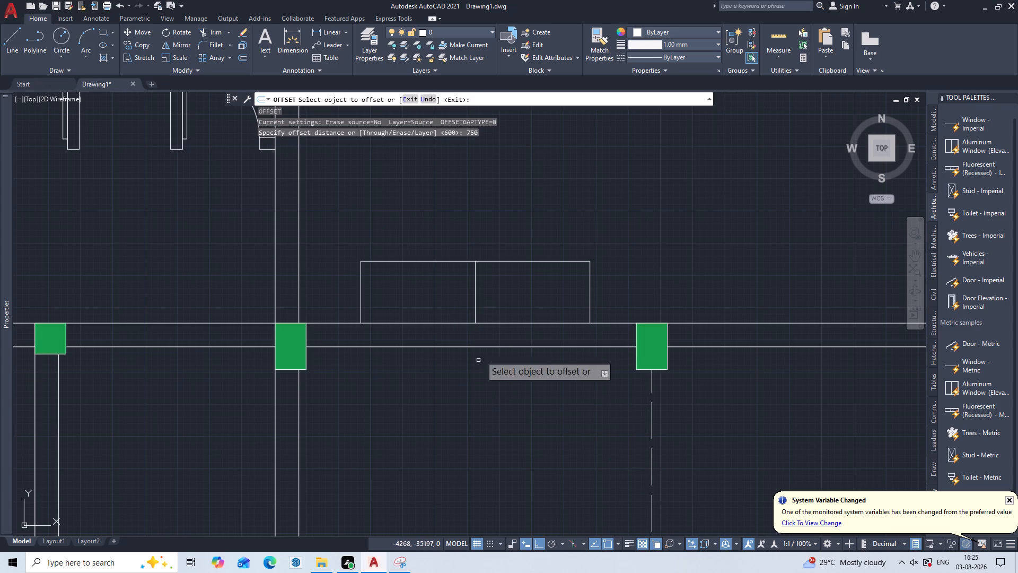
left_click(475, 304)
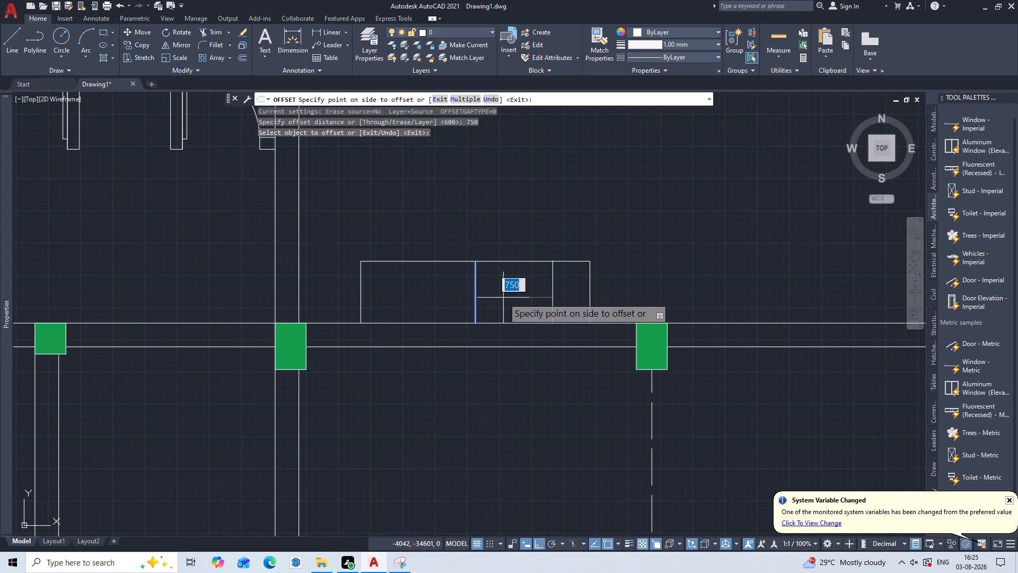
left_click(504, 298)
left_click(477, 301)
left_click(456, 305)
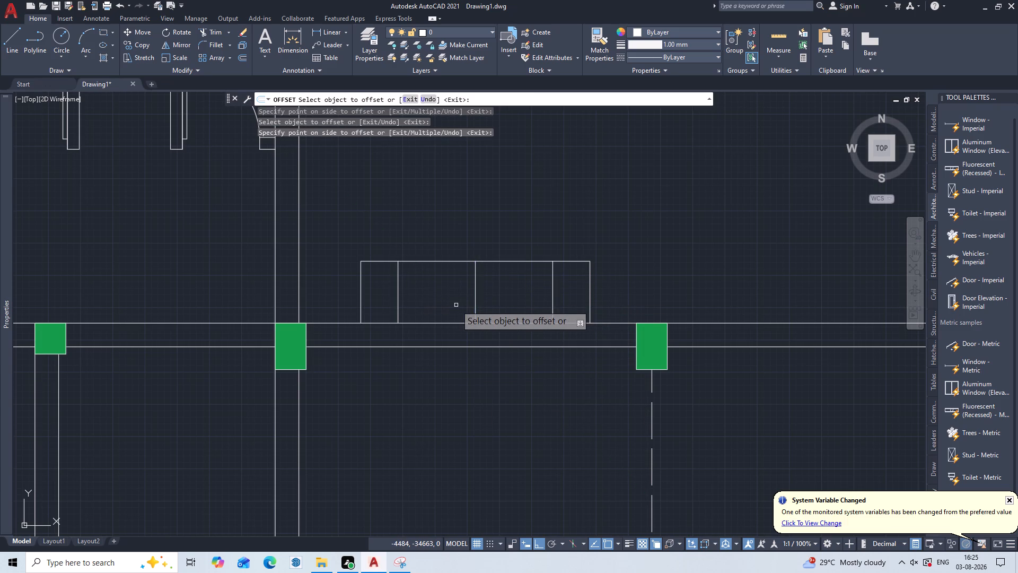
key("Escape")
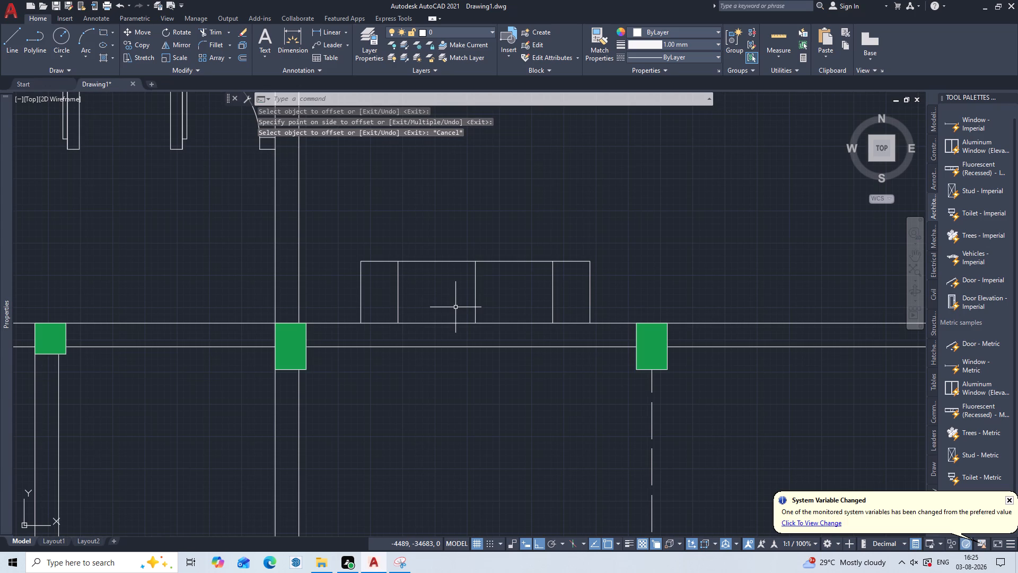
Measure the width between the outline's left edge and the left offset line with a trial linear dimension, without placing it.
middle_click_drag(455, 307, 587, 404)
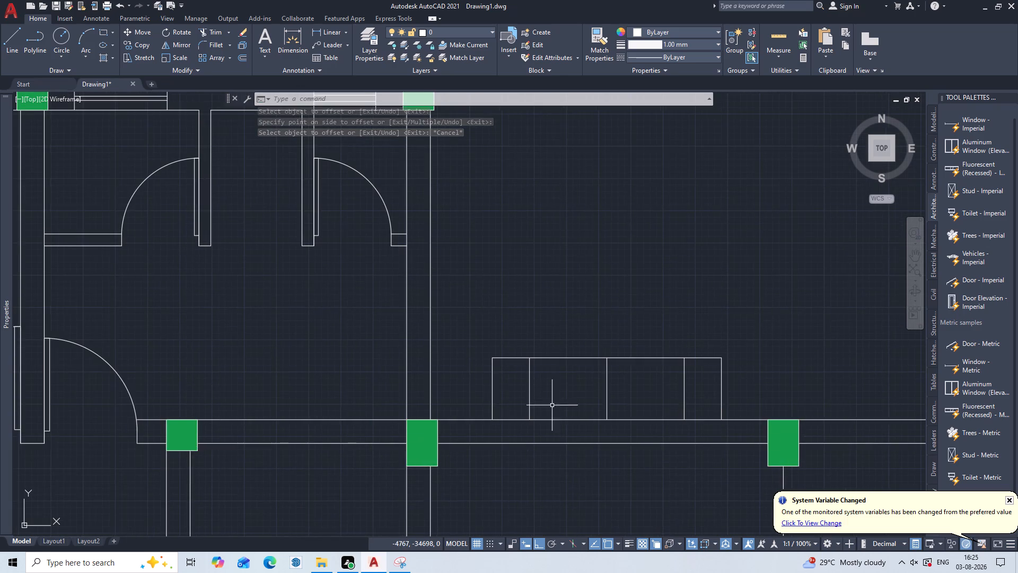
scroll(539, 402, "up", 1)
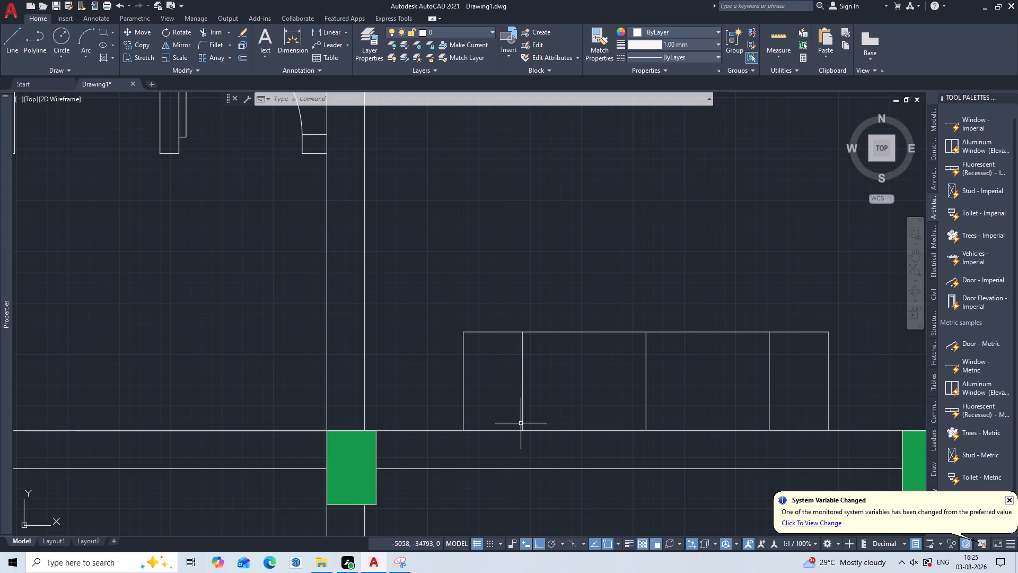
key("d")
type("LI")
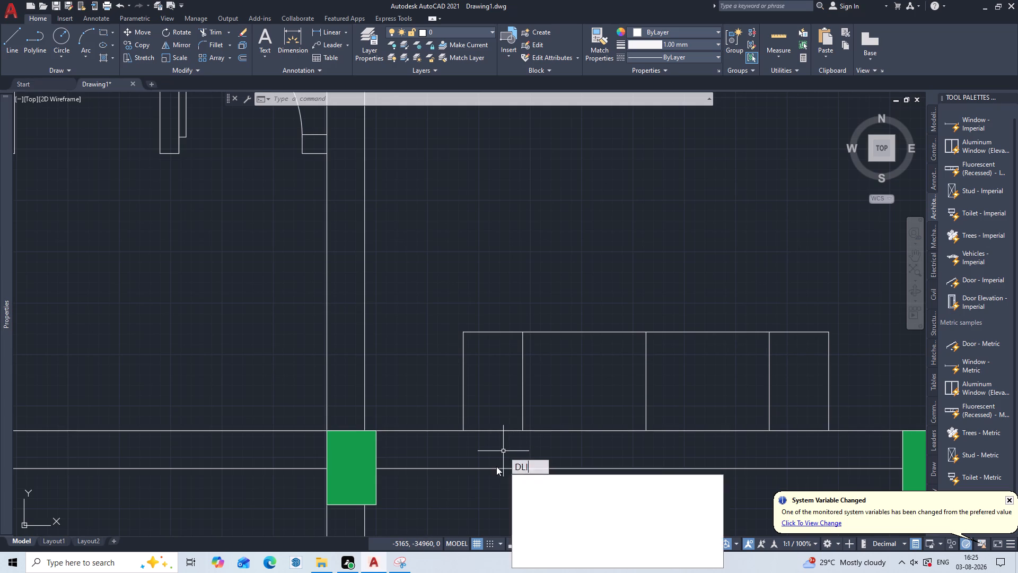
key("Return")
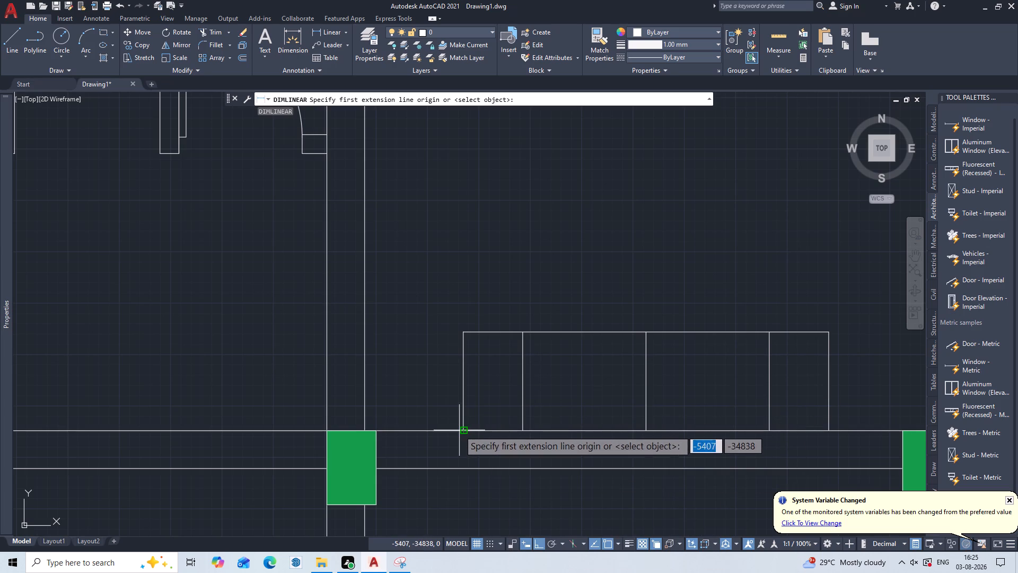
left_click(459, 430)
left_click(524, 431)
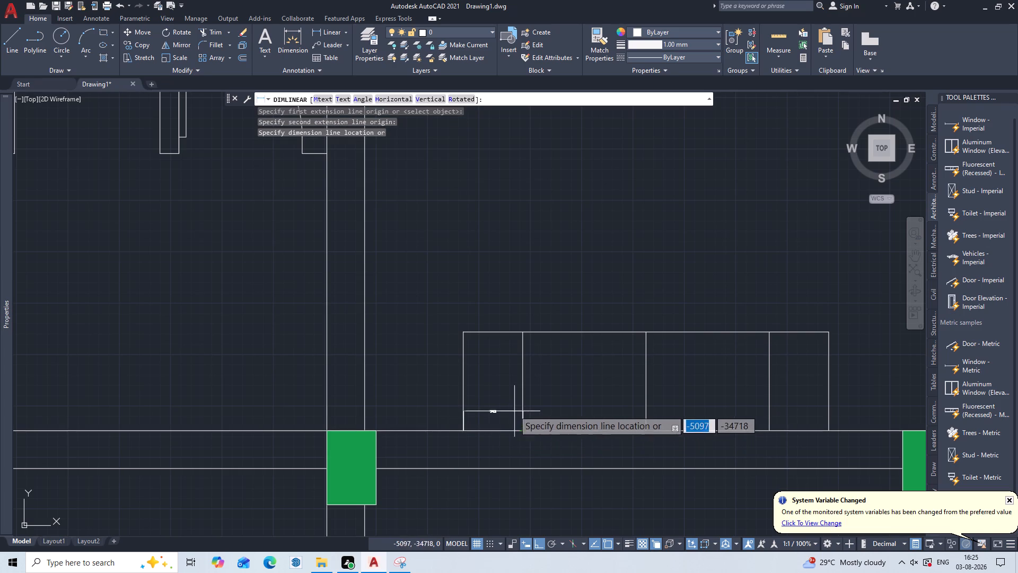
scroll(505, 399, "up", 4)
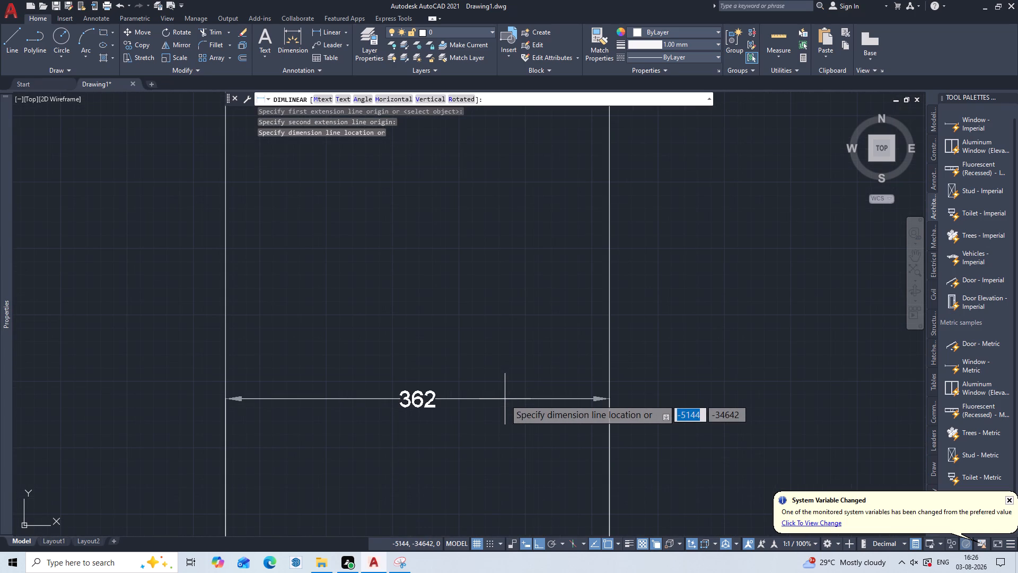
key("Escape")
scroll(497, 418, "down", 2)
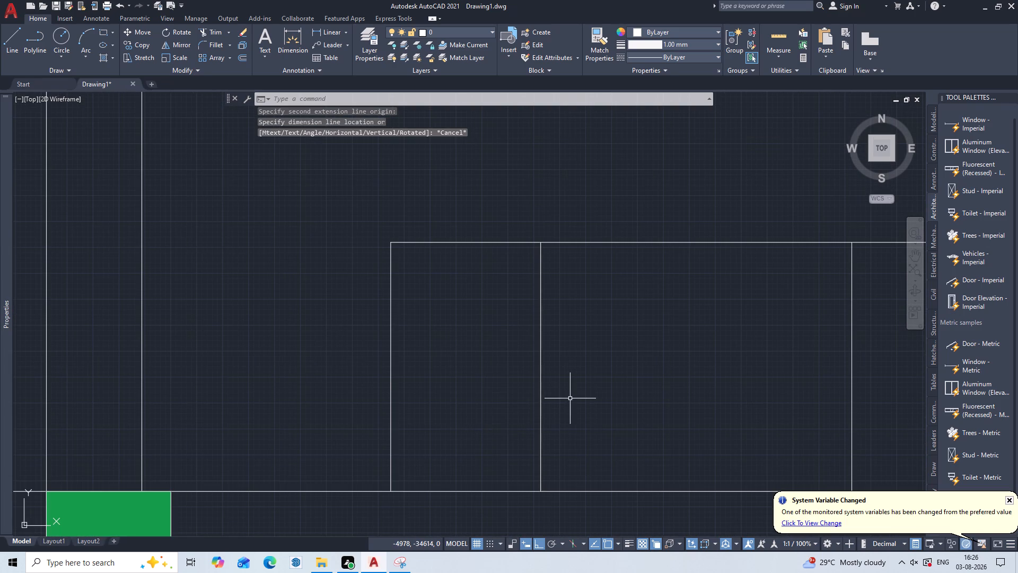
Offset the left half of the 600-deep outline's top edge downward by 362.
key("o")
key("Return")
type("36")
key("2")
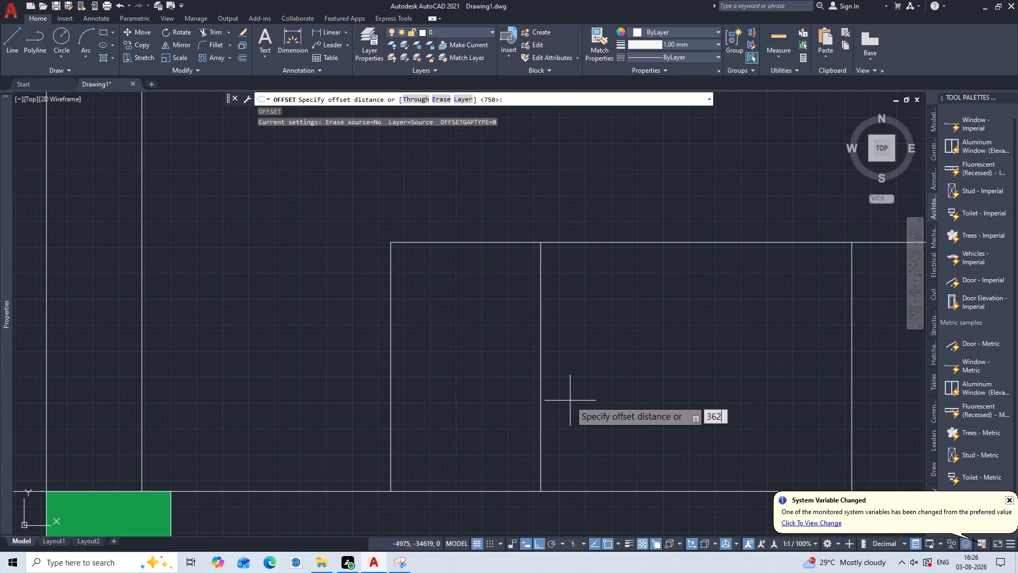
key("Return")
left_click(610, 242)
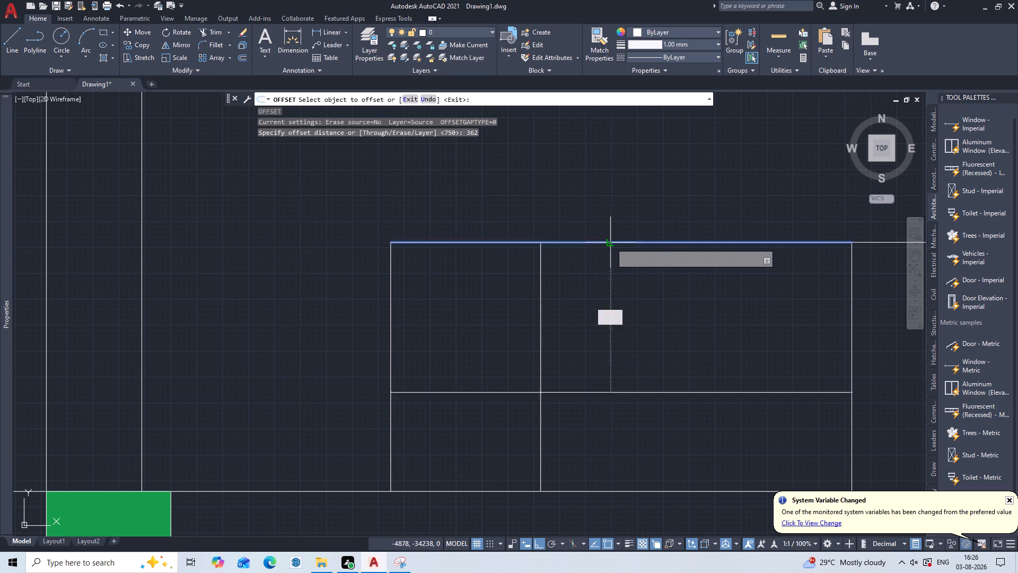
left_click(610, 282)
key("Escape")
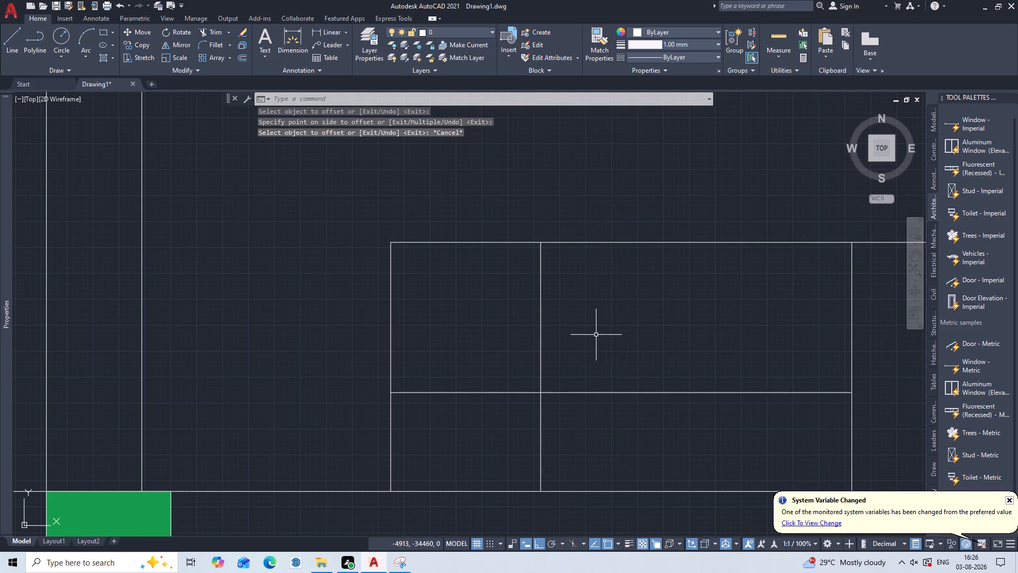
Trim the left offset line and centre line above the new horizontal line, and that line's stub beyond the left offset line.
scroll(596, 335, "down", 1)
middle_click_drag(595, 347, 464, 283)
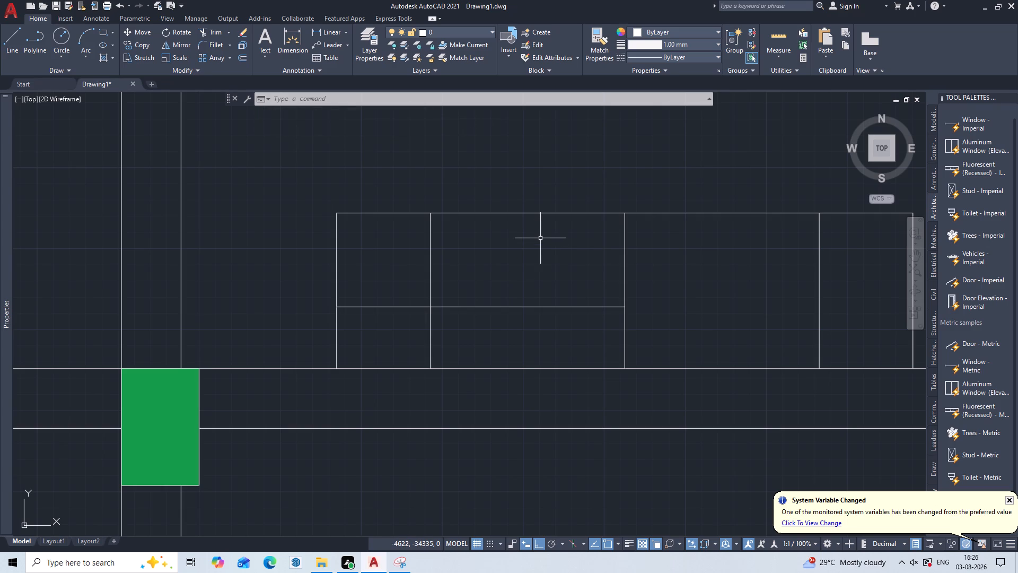
middle_click_drag(540, 238, 443, 367)
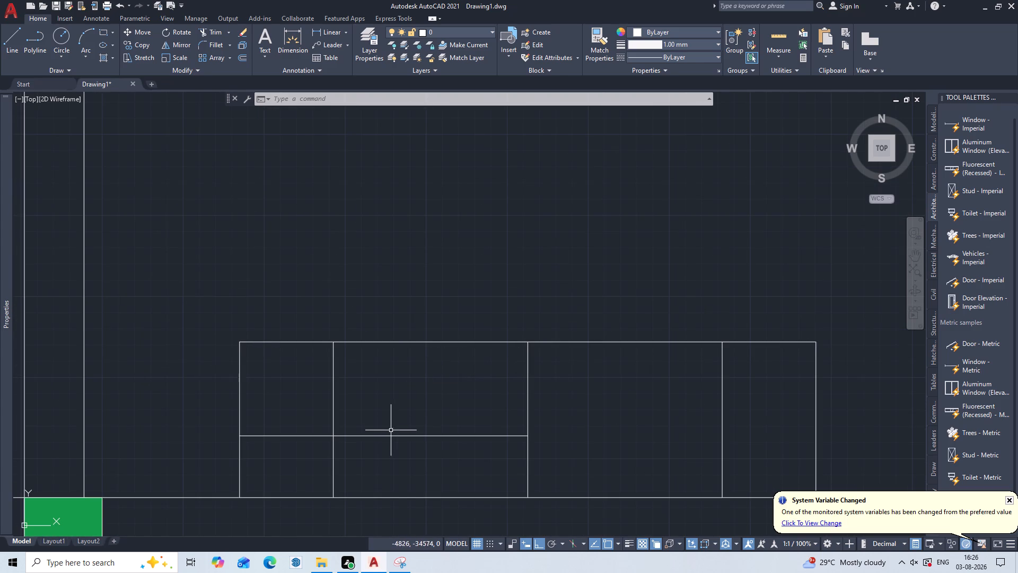
key("t")
key("r")
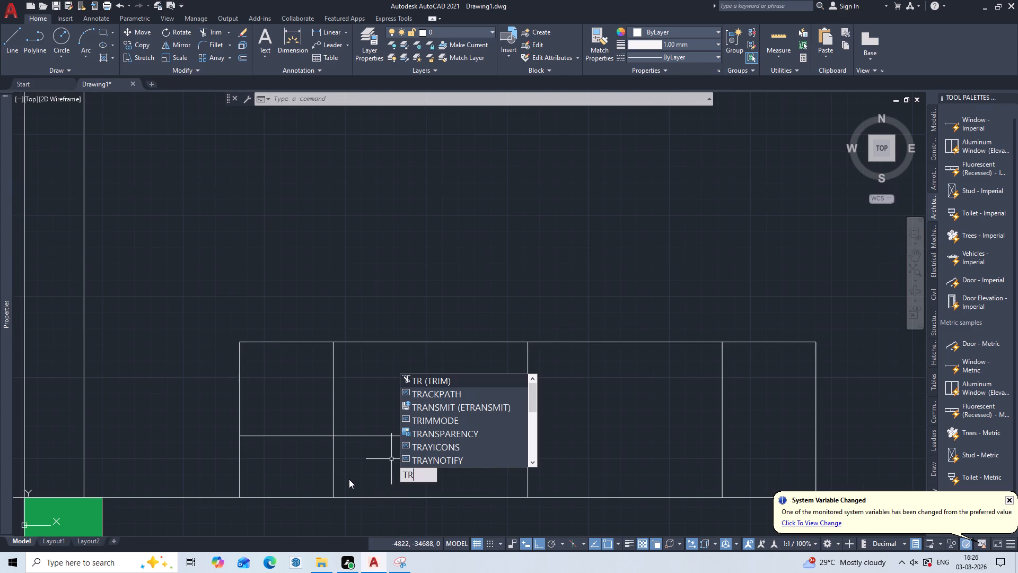
left_click(363, 386)
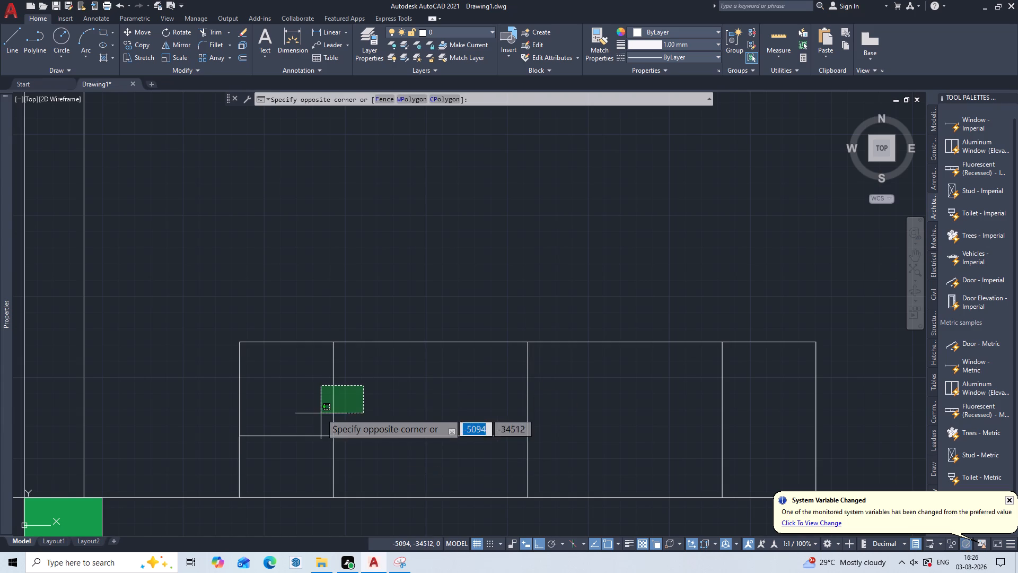
left_click(341, 399)
type("TR")
key("Return")
left_click(349, 400)
left_click(318, 410)
left_click_drag(306, 427, 299, 446)
left_click(299, 448)
left_click(465, 379)
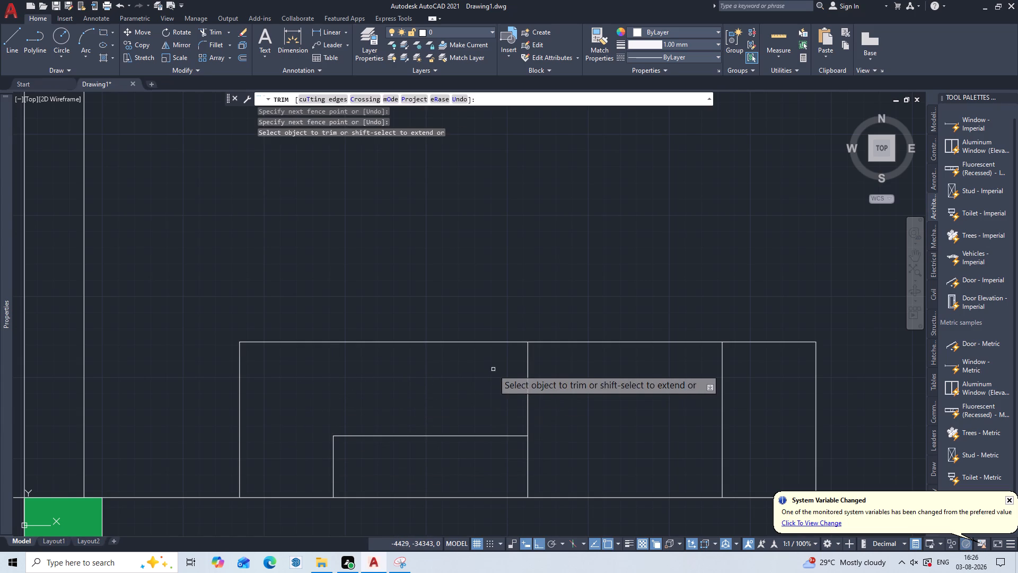
left_click(514, 366)
left_click(551, 393)
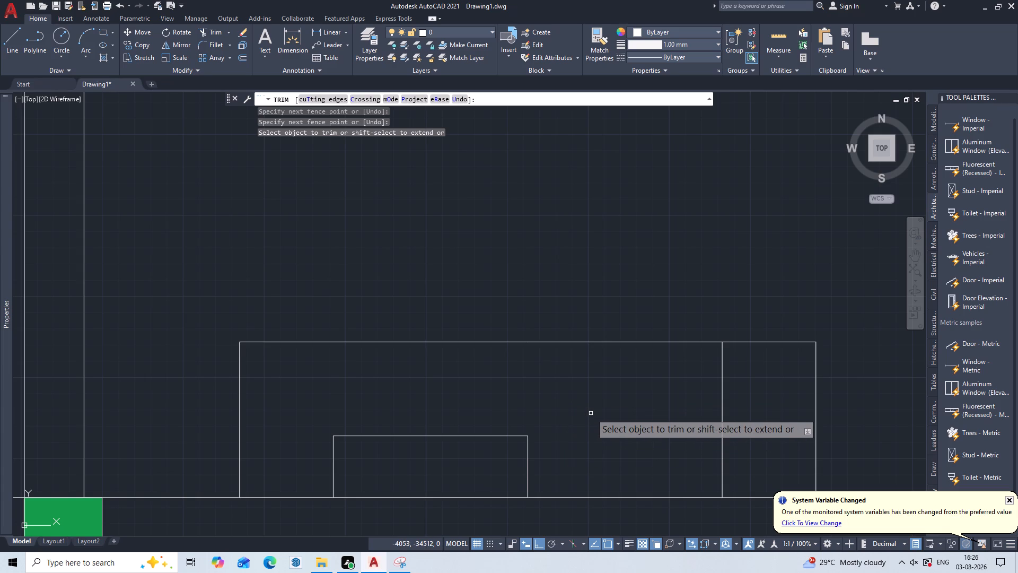
scroll(589, 411, "down", 2)
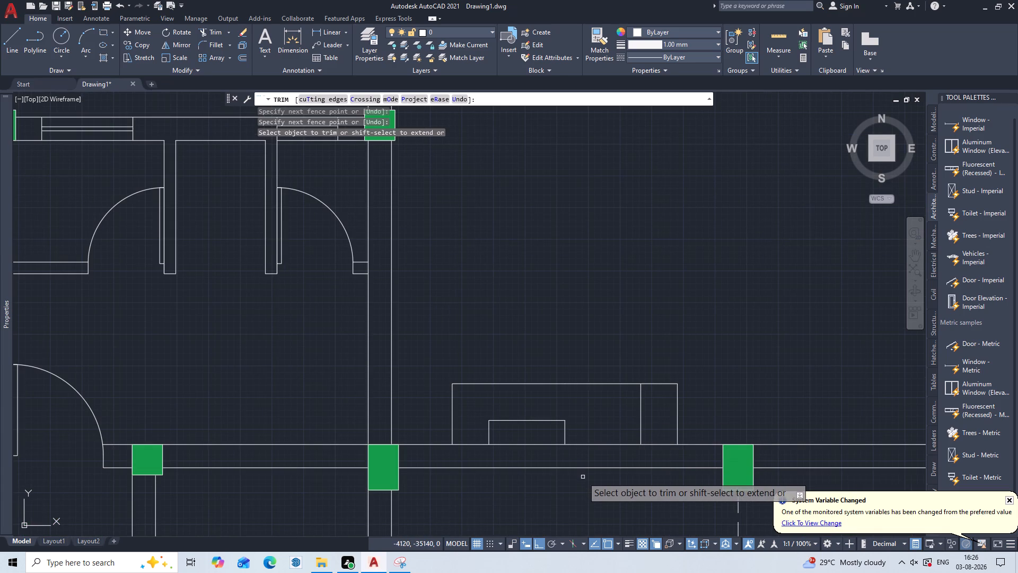
key("Escape")
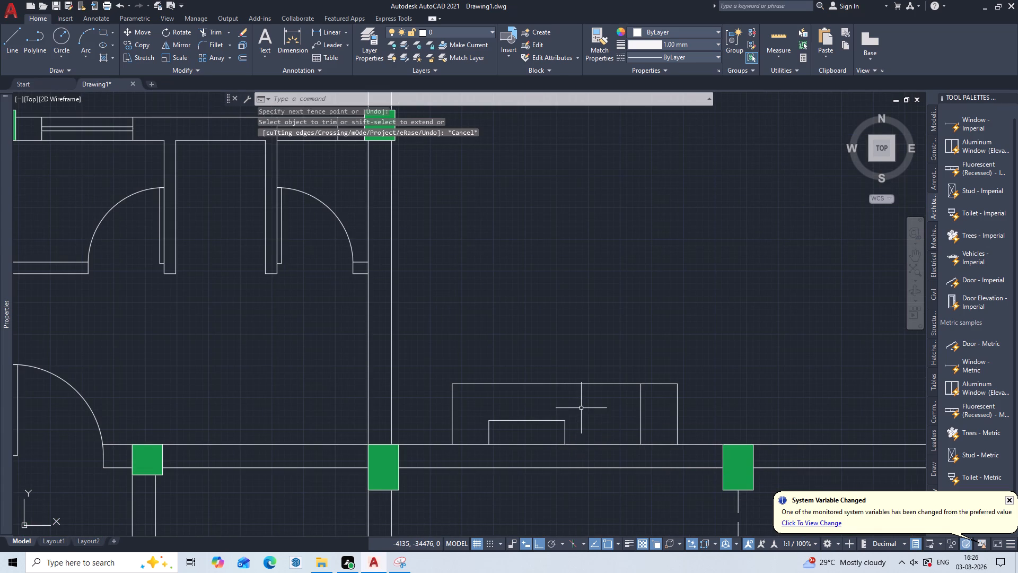
Extend the inner horizontal line from the centre line to the right offset line.
middle_click_drag(581, 408, 532, 331)
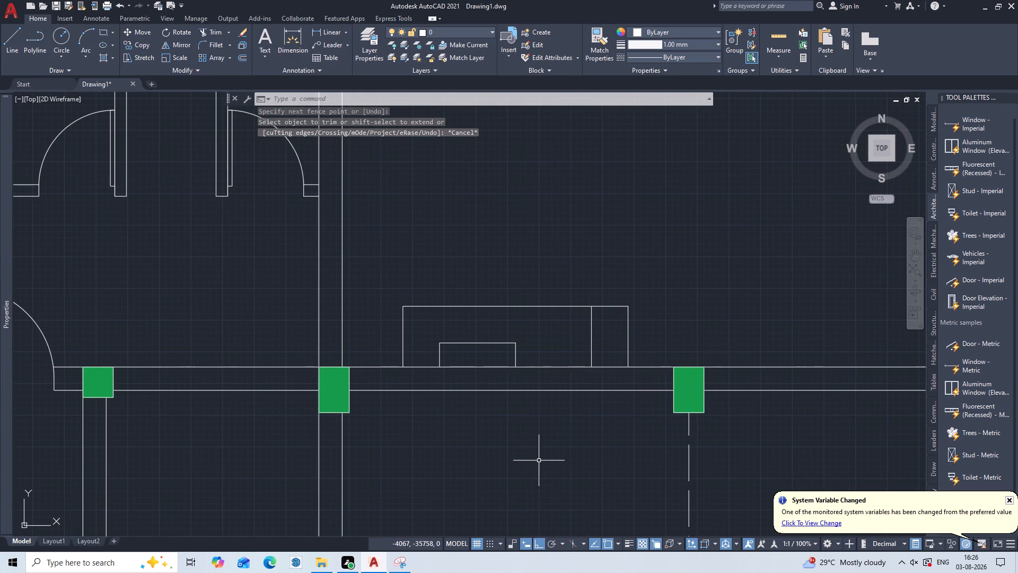
key("e")
key("x")
key("Return")
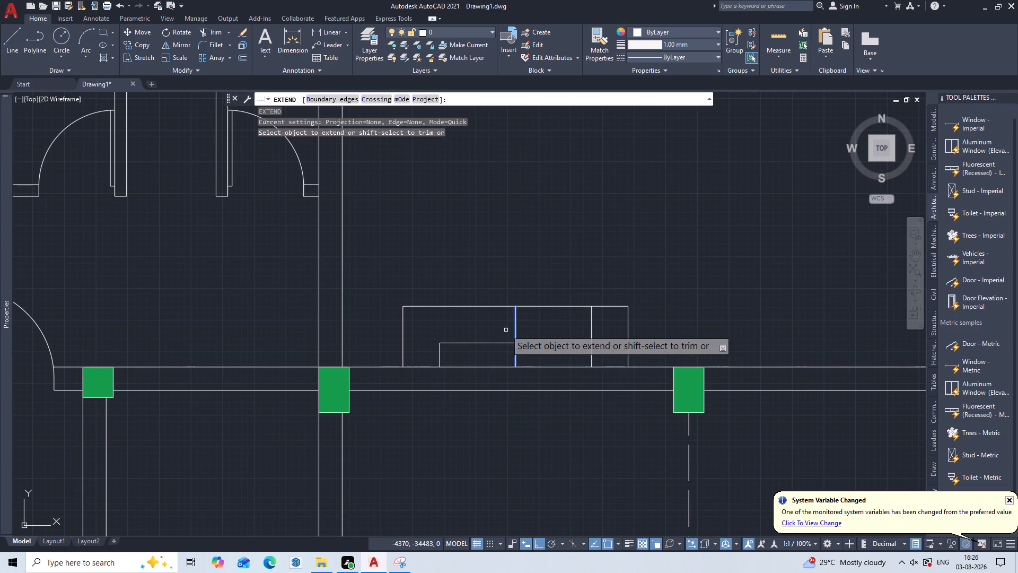
left_click_drag(494, 324, 492, 336)
left_click(488, 353)
left_click(495, 336)
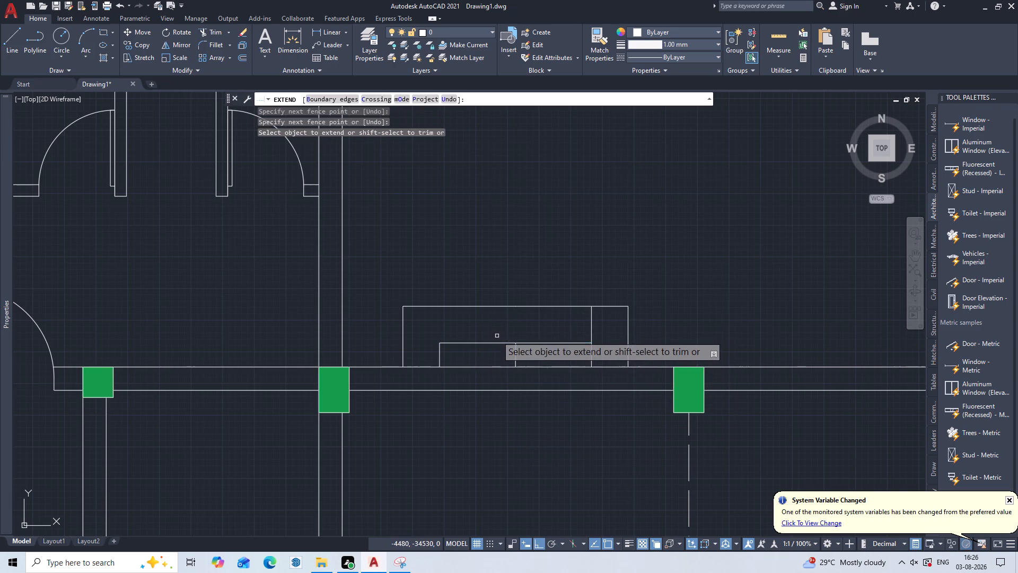
key("Escape")
Trim the right offset line above the inner horizontal line and the remaining centre line below it, leaving a single inner outline.
key("t")
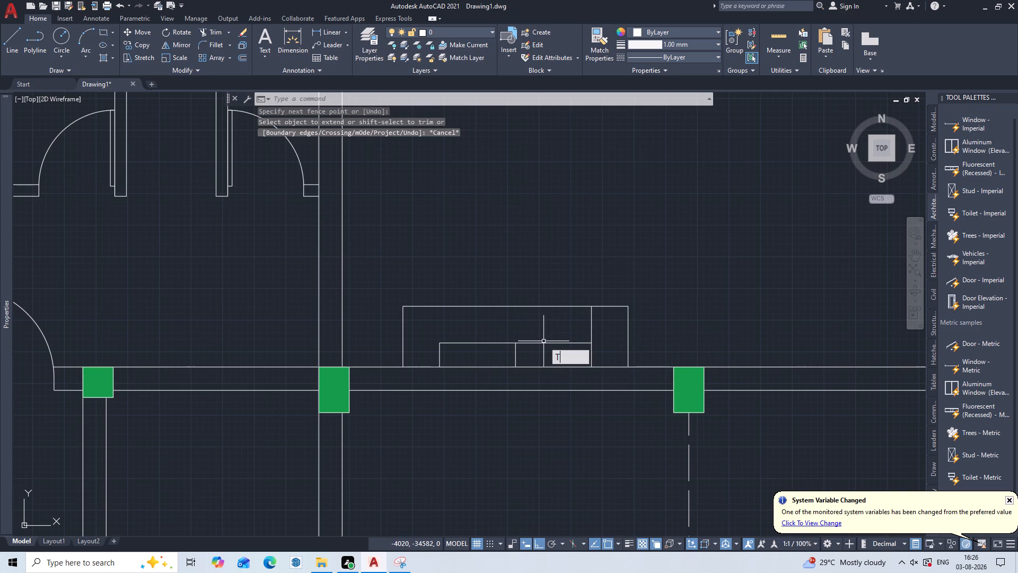
key("r")
key("Return")
double_click(581, 326)
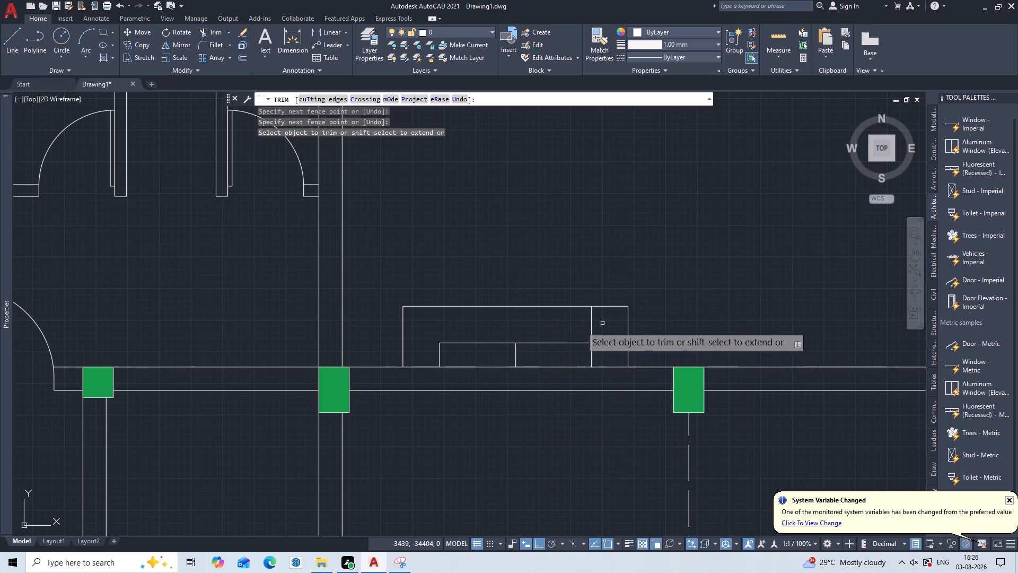
left_click(602, 323)
left_click(582, 323)
left_click(601, 331)
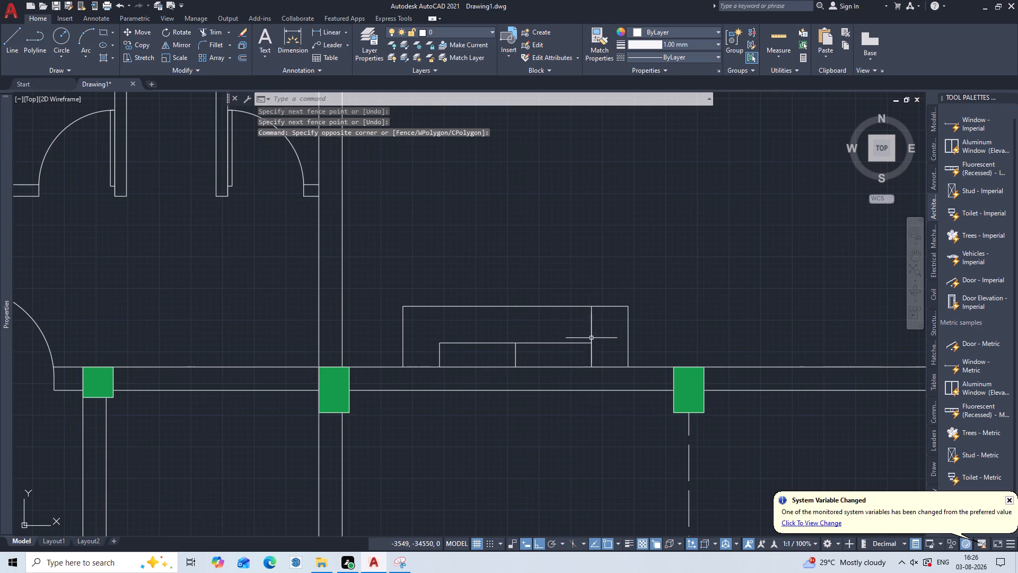
type("TR")
key("Return")
left_click(591, 335)
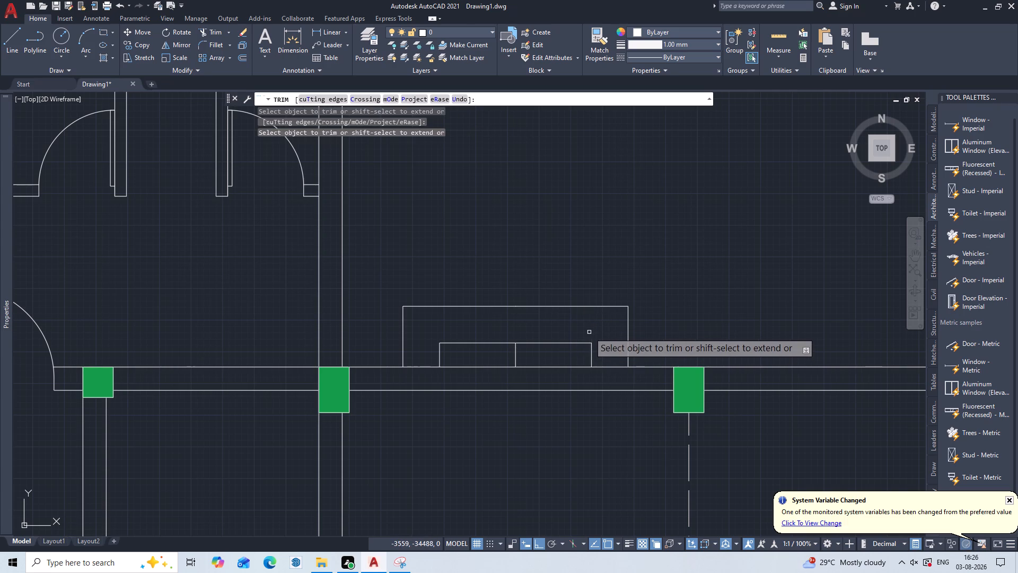
left_click(512, 358)
left_click(521, 359)
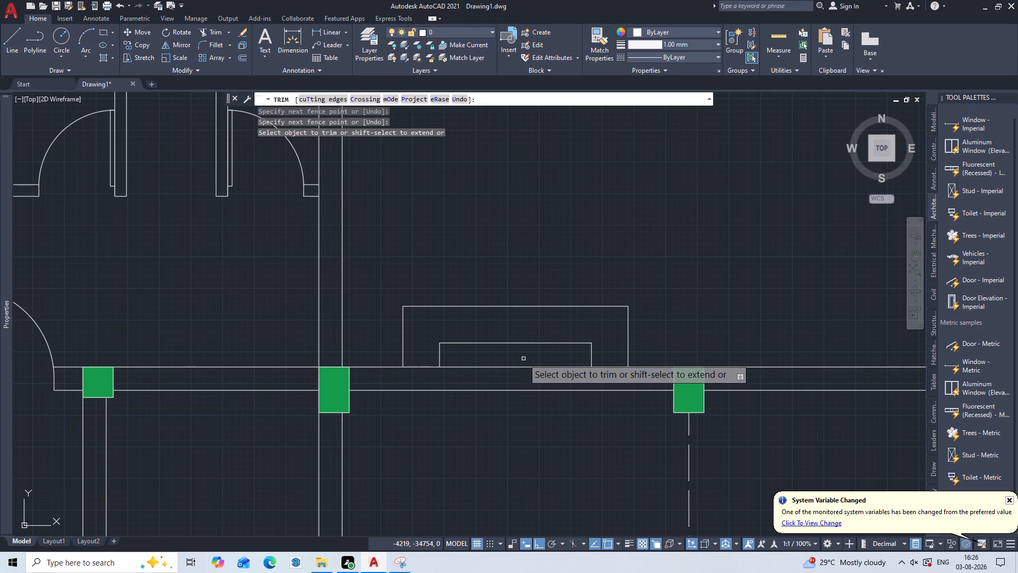
key("Escape")
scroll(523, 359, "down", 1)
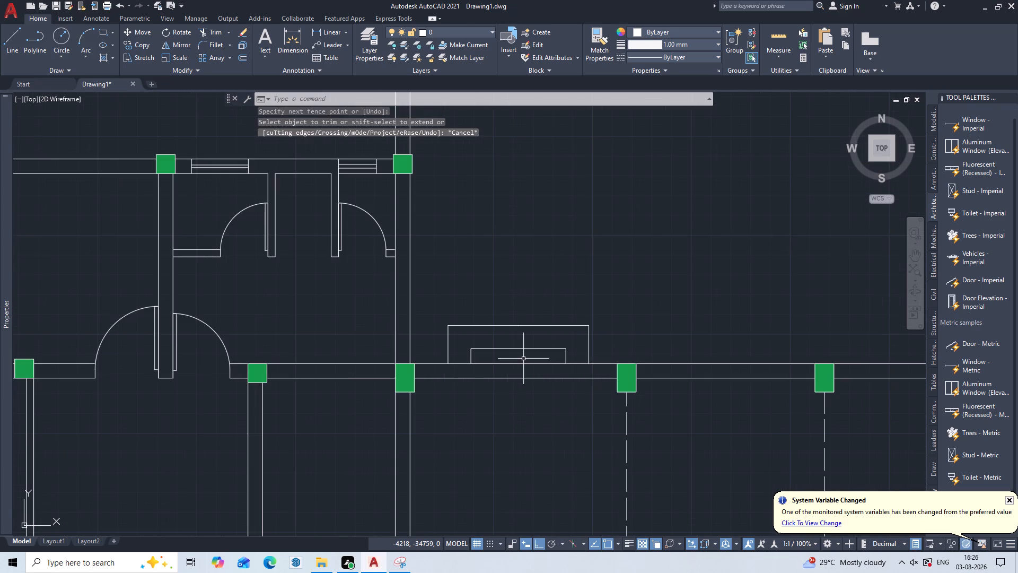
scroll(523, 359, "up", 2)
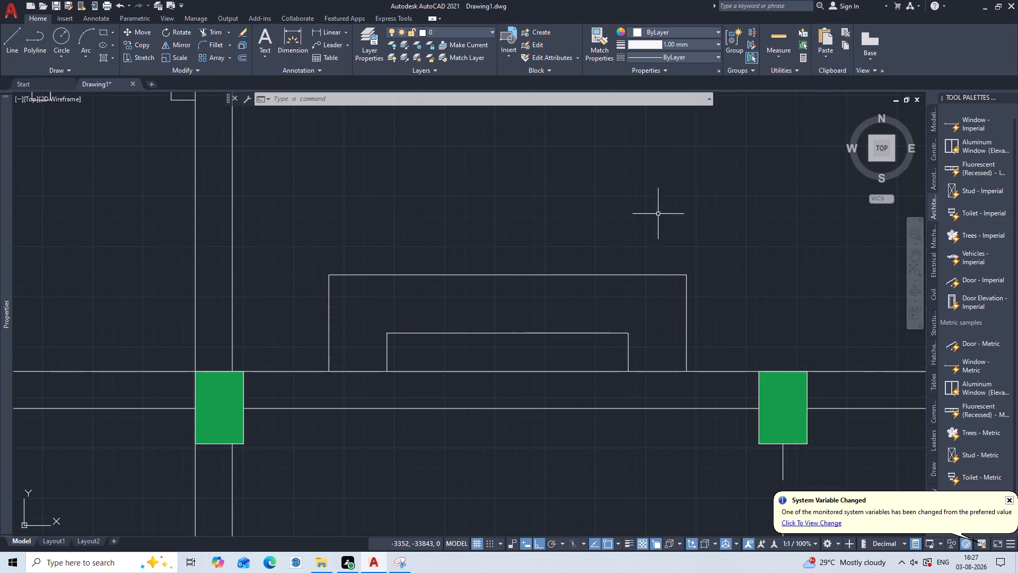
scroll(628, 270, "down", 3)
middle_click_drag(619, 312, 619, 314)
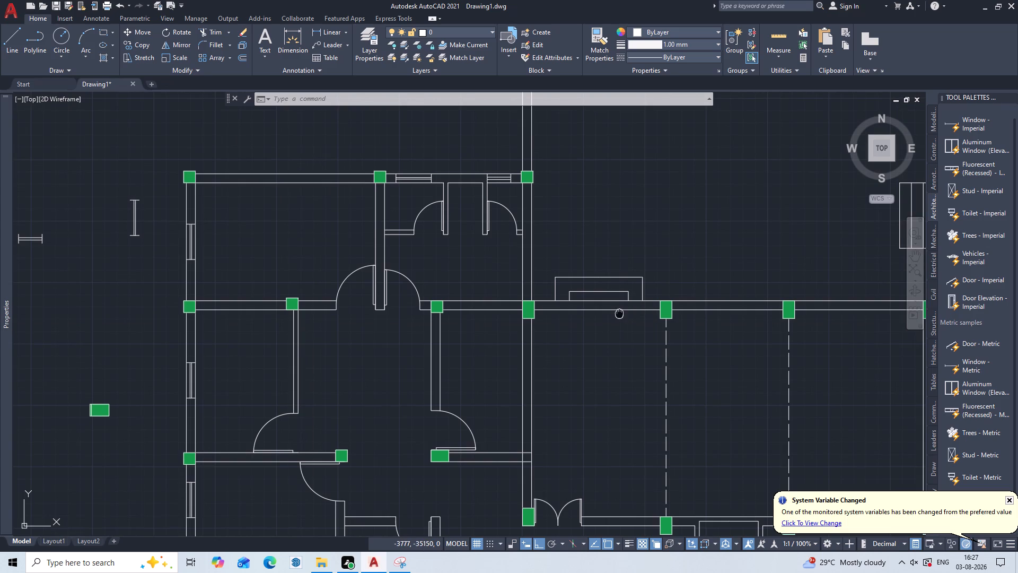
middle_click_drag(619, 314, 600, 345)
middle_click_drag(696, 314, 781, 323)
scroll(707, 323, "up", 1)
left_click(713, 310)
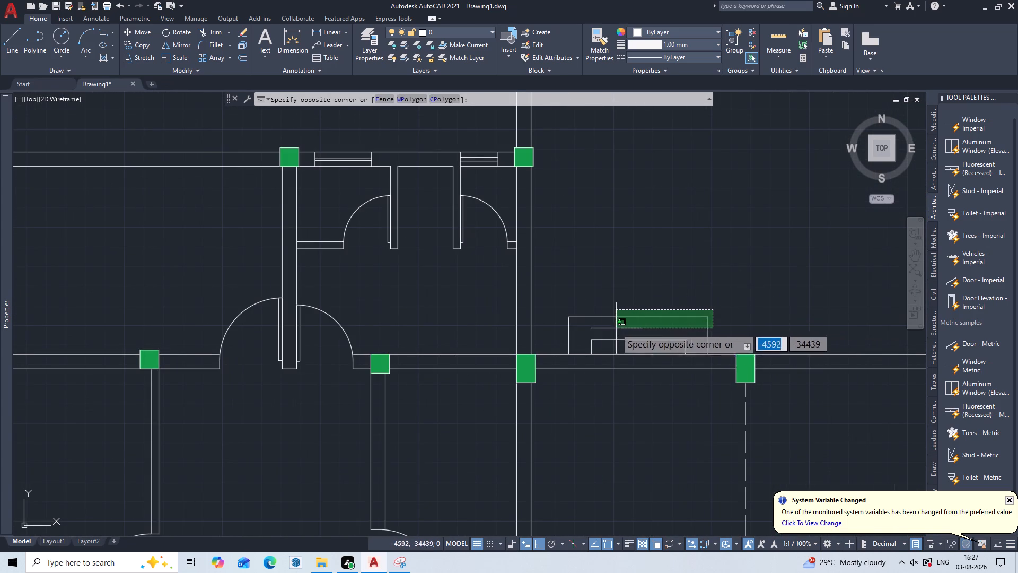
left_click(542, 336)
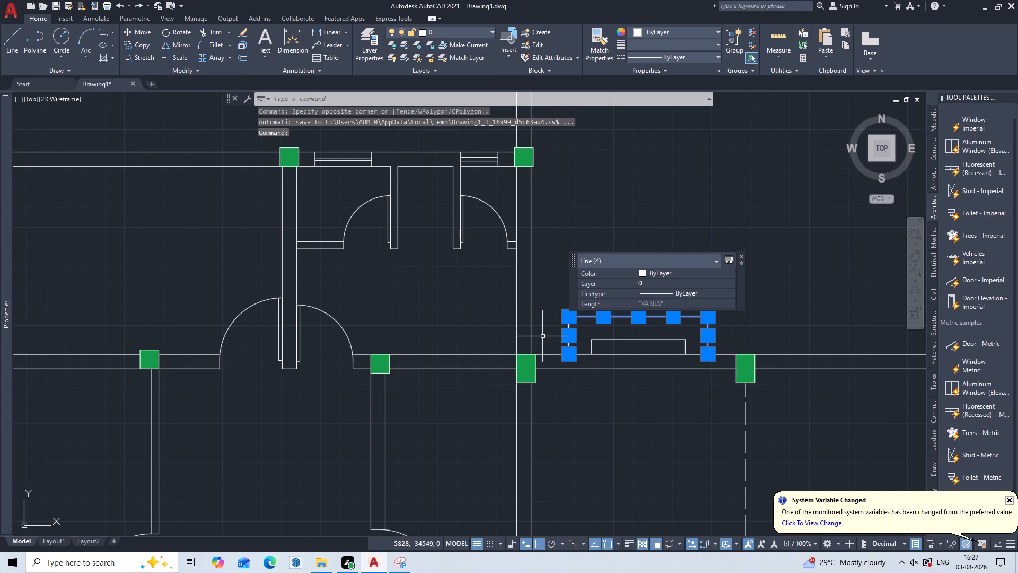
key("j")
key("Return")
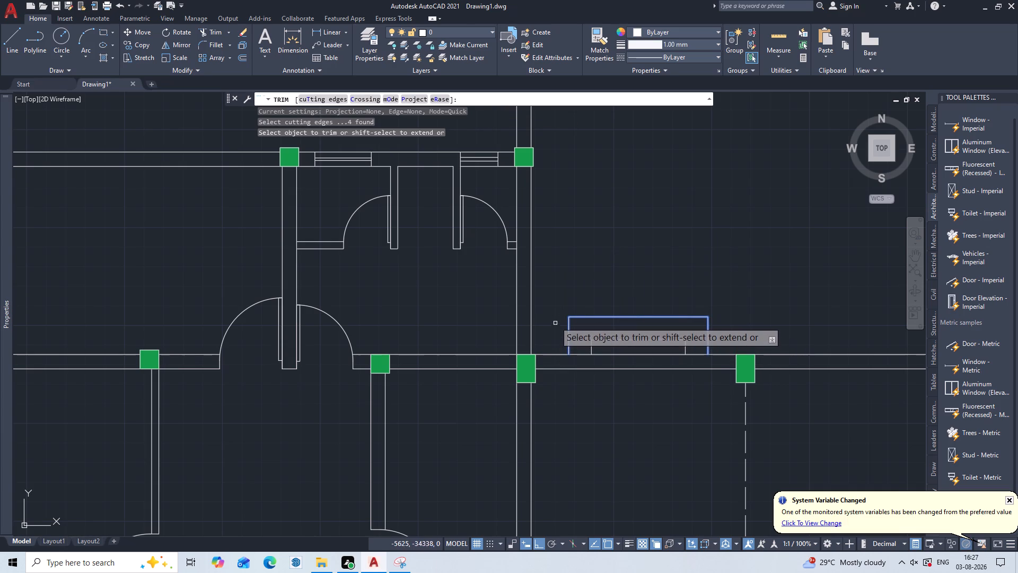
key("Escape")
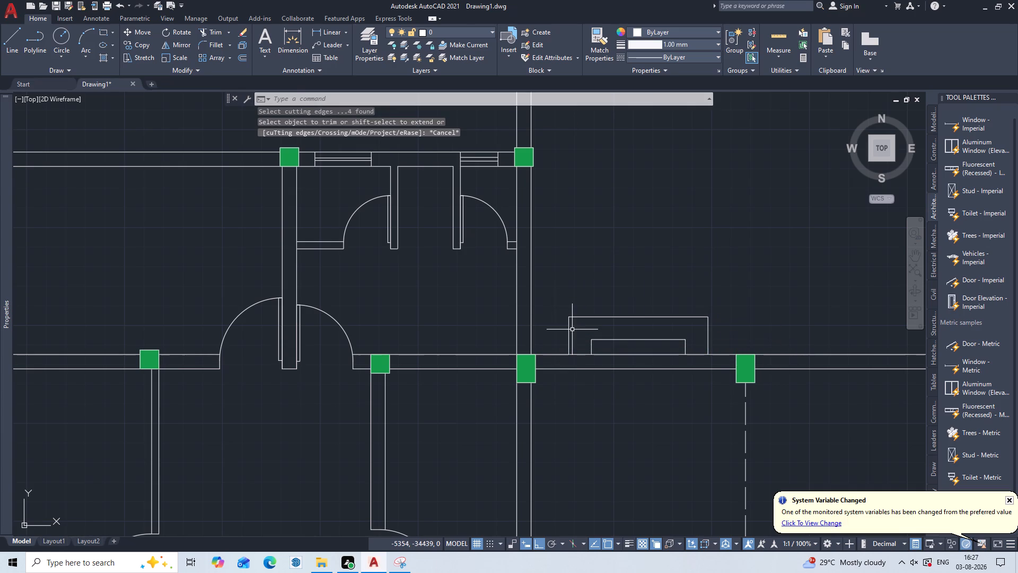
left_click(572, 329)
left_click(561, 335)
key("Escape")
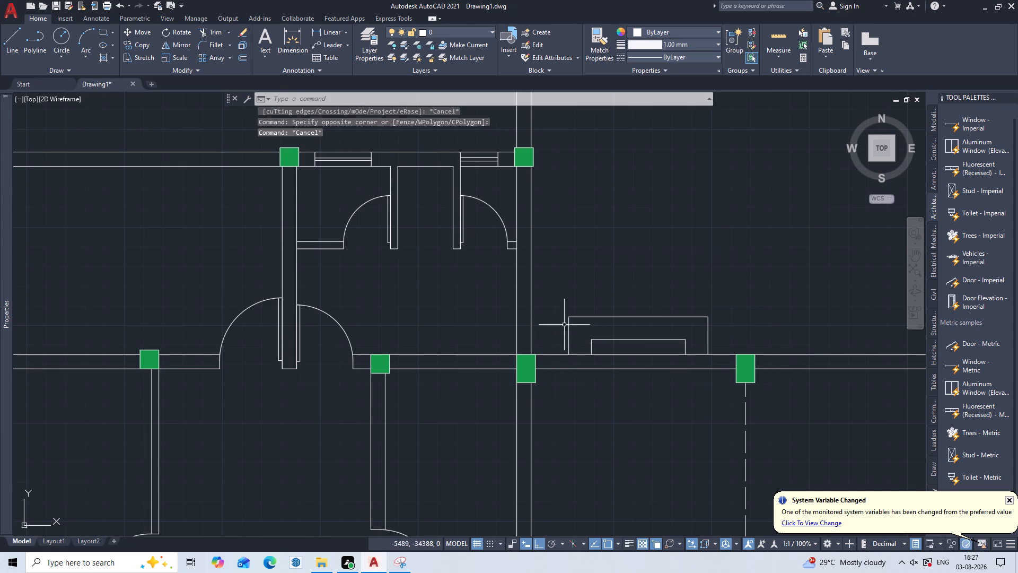
Group the four lines of the outer outline's top and side edges above the central room's upper wall.
left_click(554, 316)
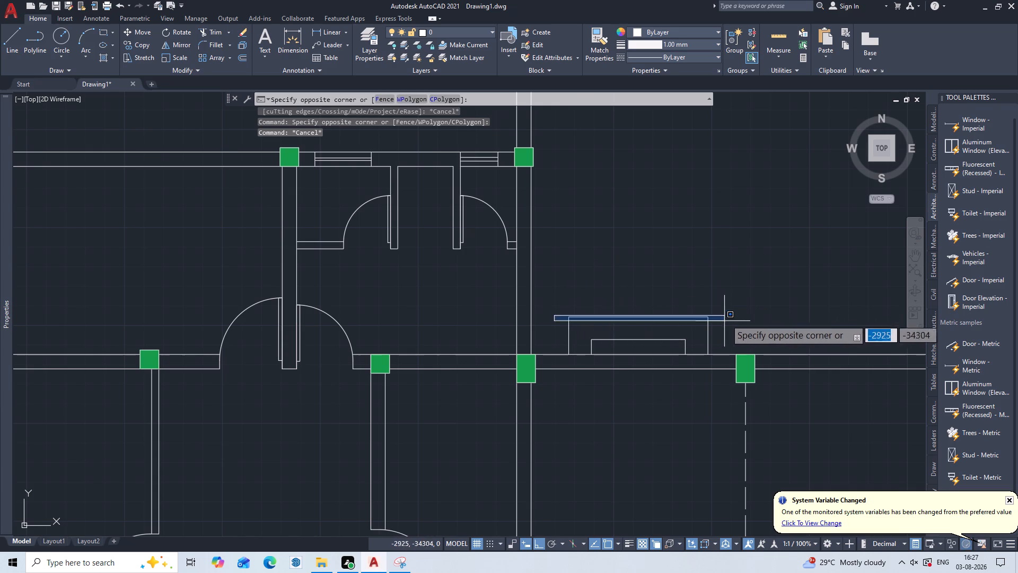
left_click(735, 326)
left_click_drag(735, 326, 727, 328)
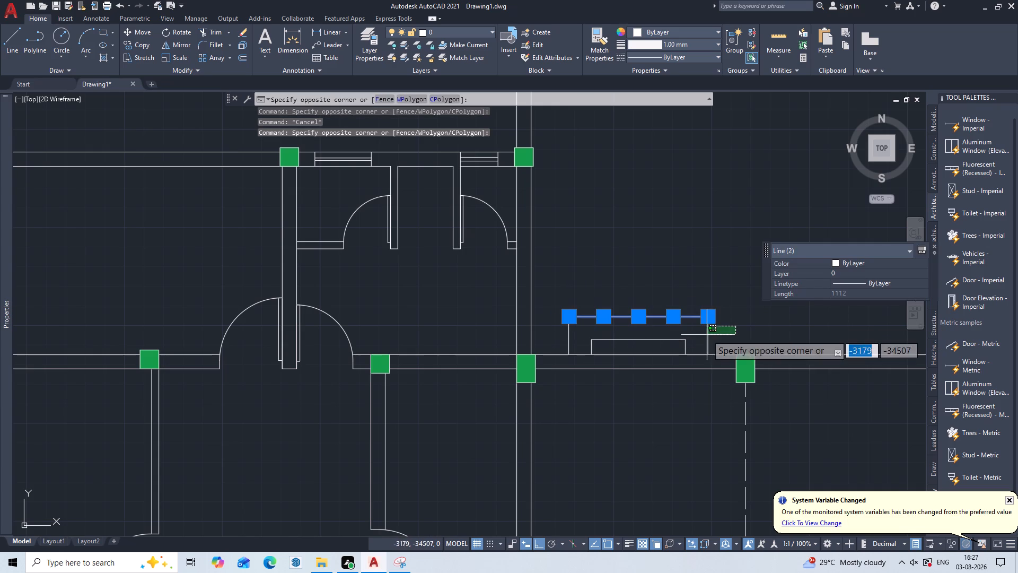
left_click(701, 337)
left_click(581, 329)
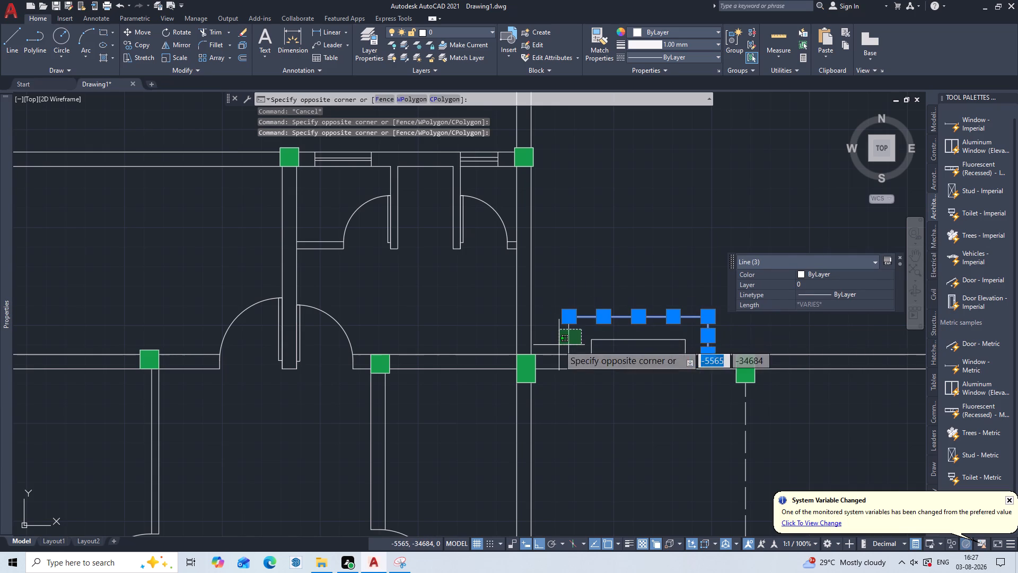
left_click(559, 345)
key("g")
key("Return")
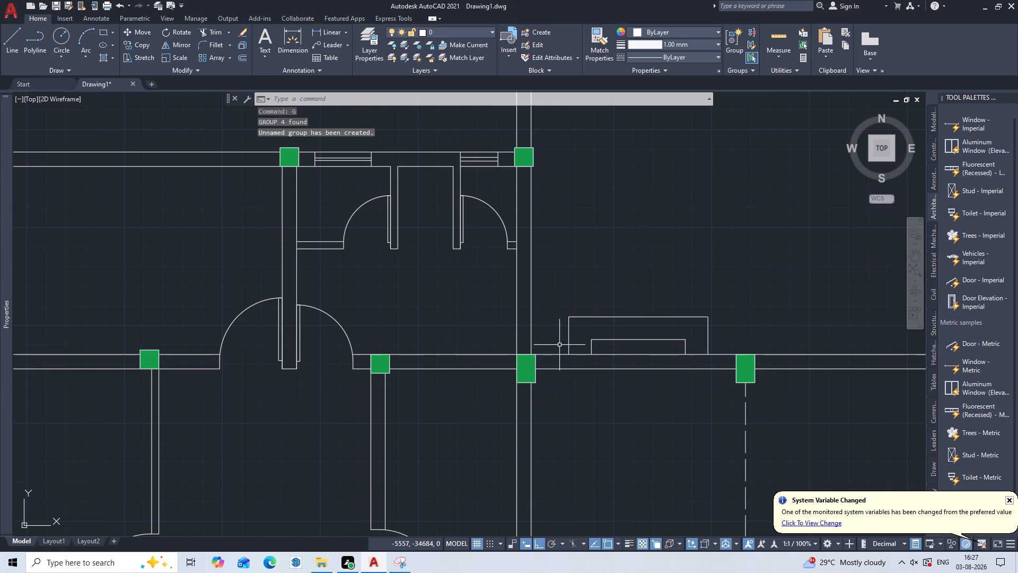
double_click(607, 317)
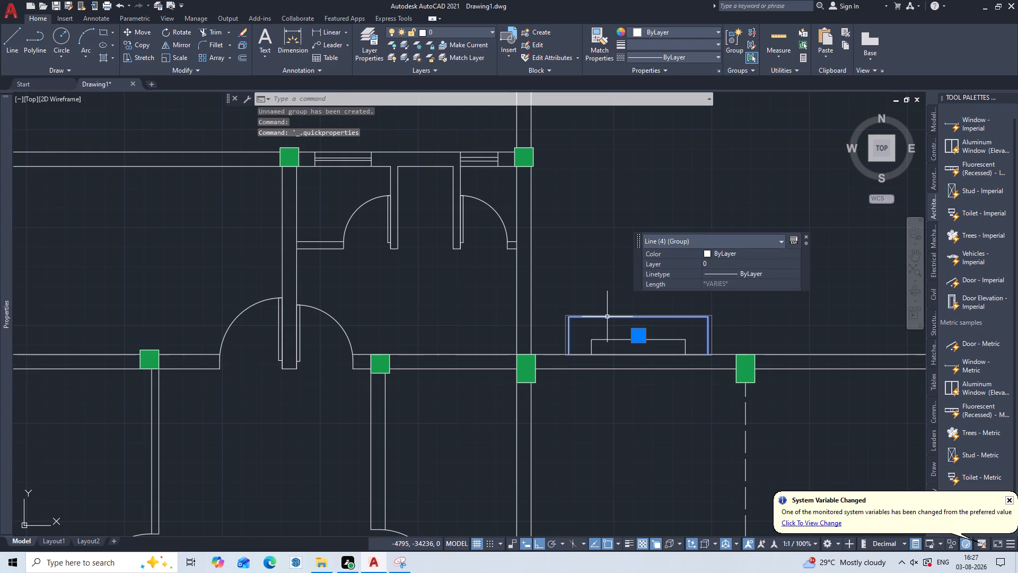
key("Escape")
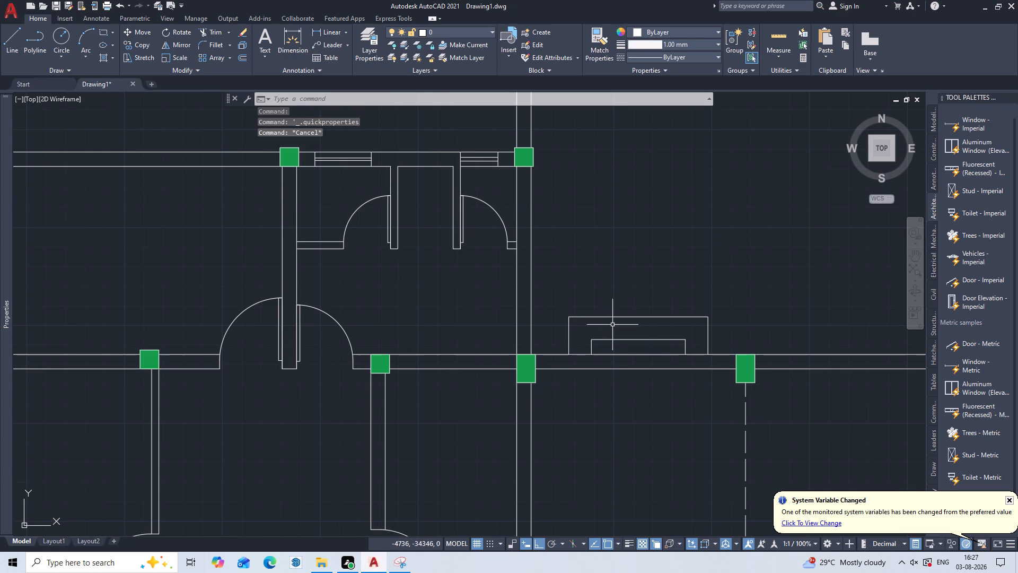
Copy the grouped outer outline twice along the central room's upper wall, about 3284 and 6628 units to the right of the original.
key("m")
key("Escape")
type("COP")
key("Return")
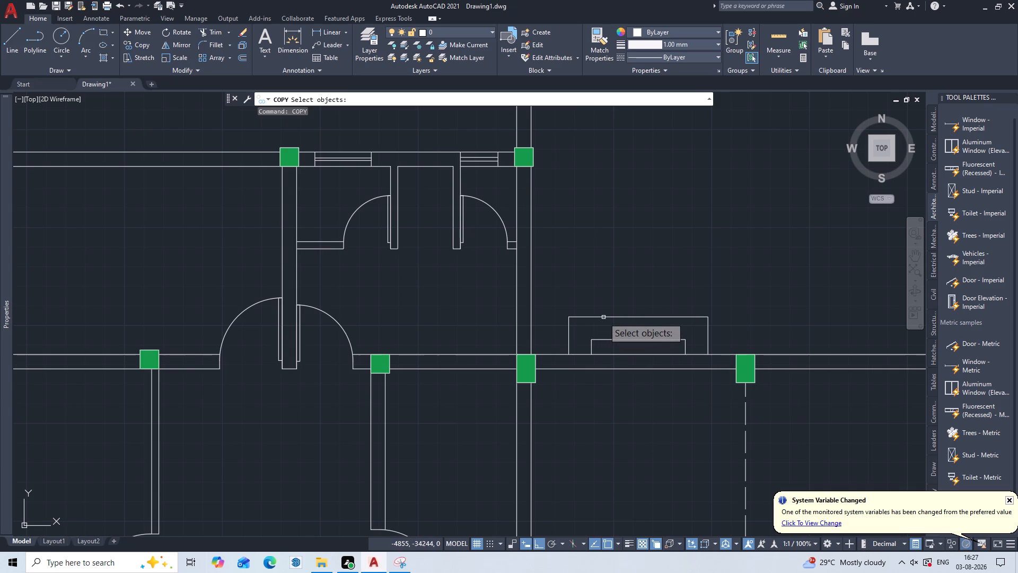
left_click(603, 317)
key("Return")
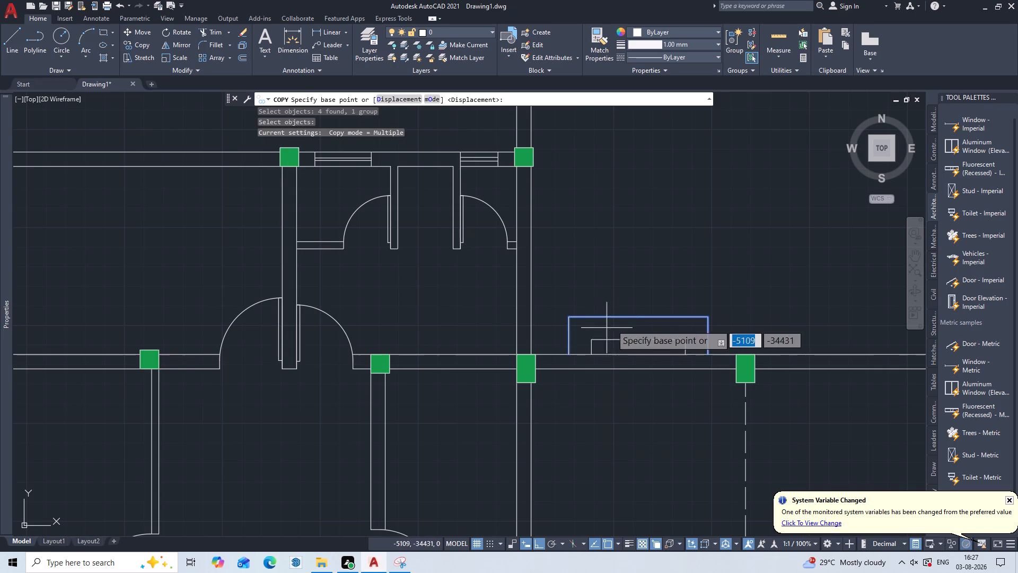
left_click(636, 315)
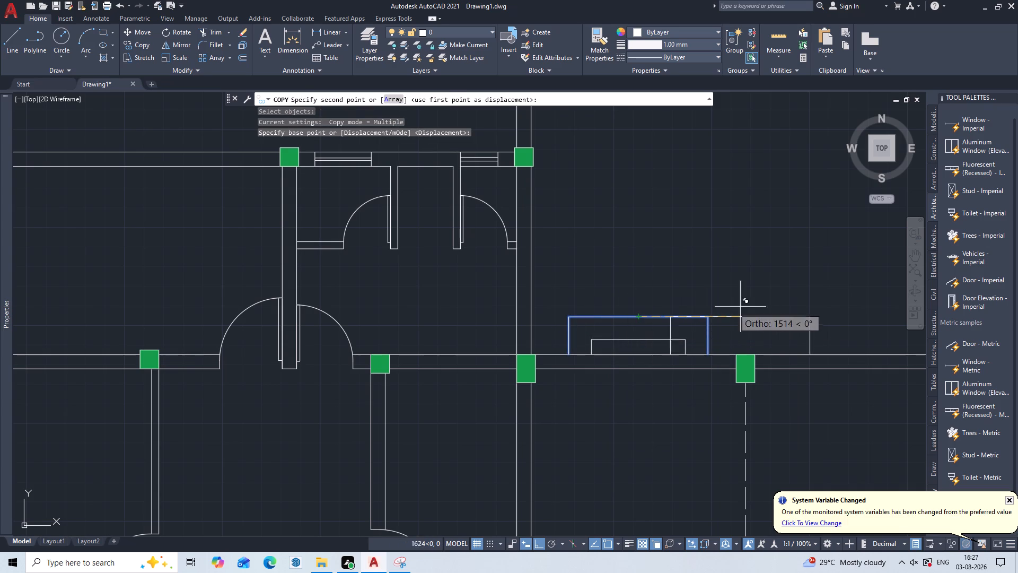
scroll(806, 303, "down", 1)
middle_click_drag(806, 303, 687, 310)
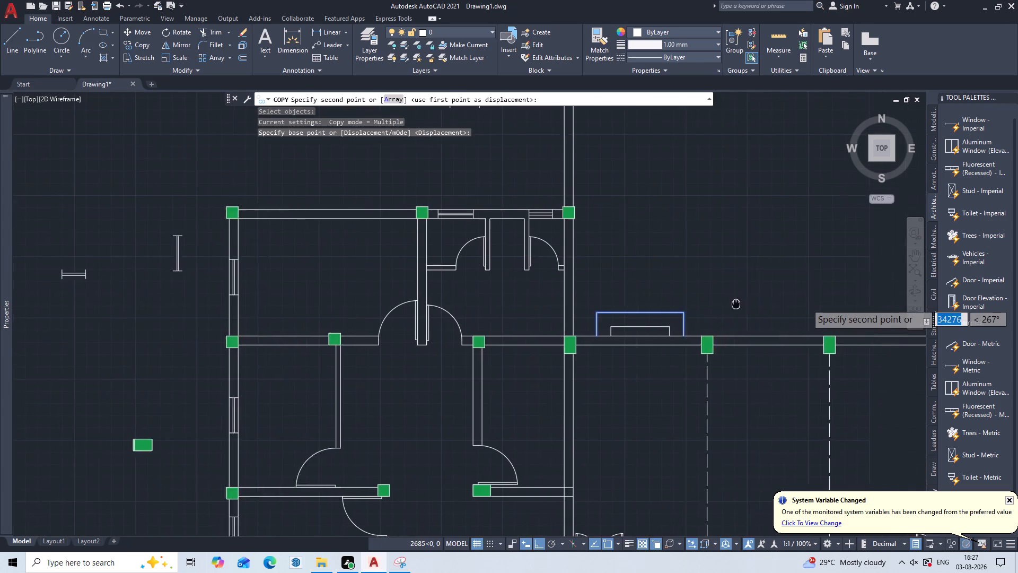
middle_click_drag(687, 310, 637, 318)
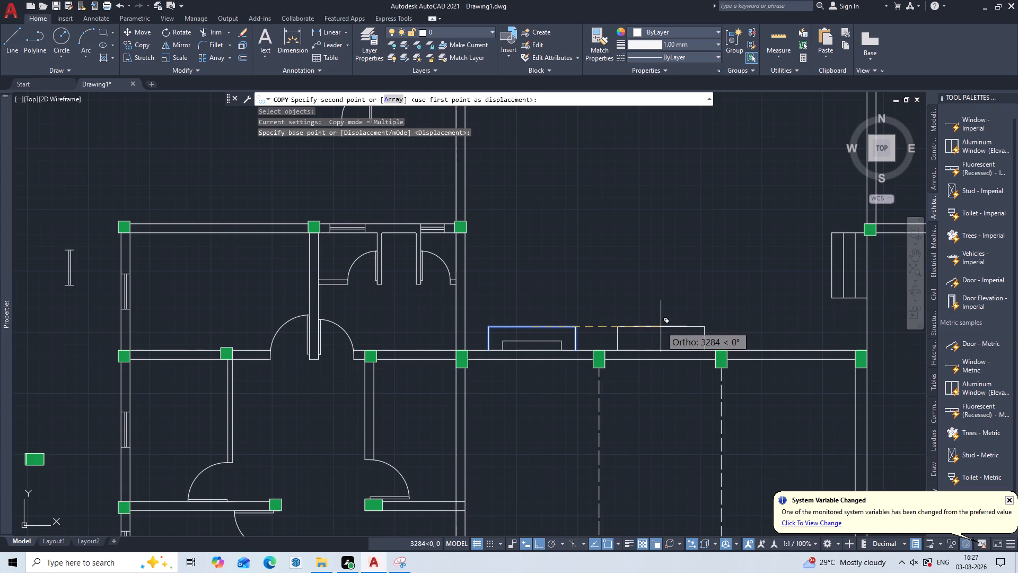
left_click(661, 326)
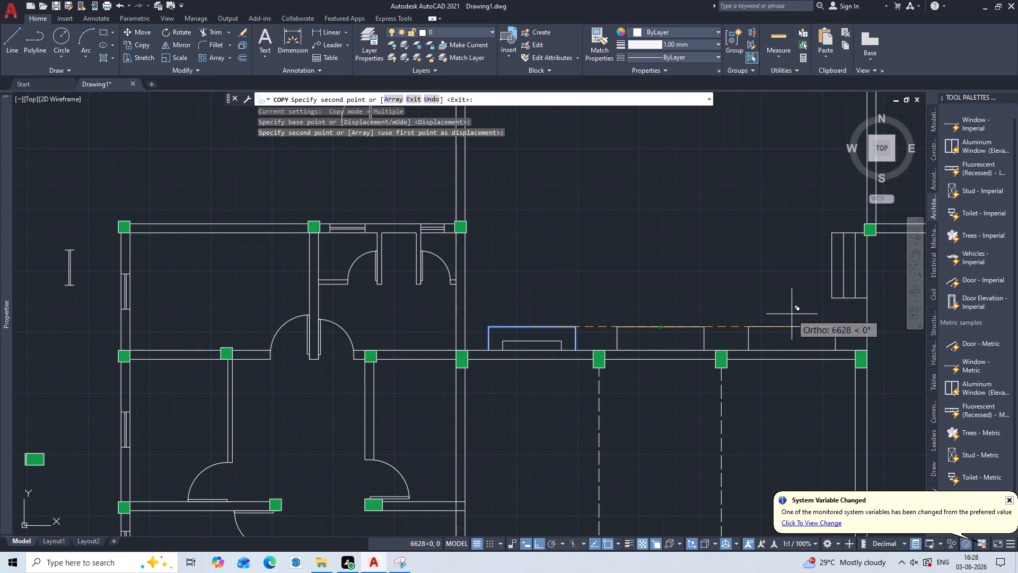
left_click(792, 314)
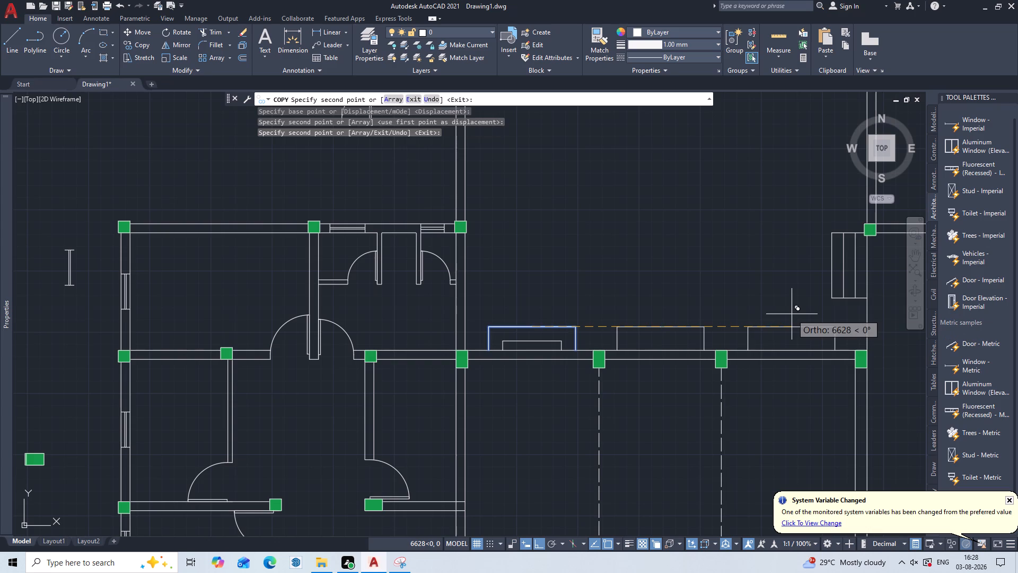
key("Escape")
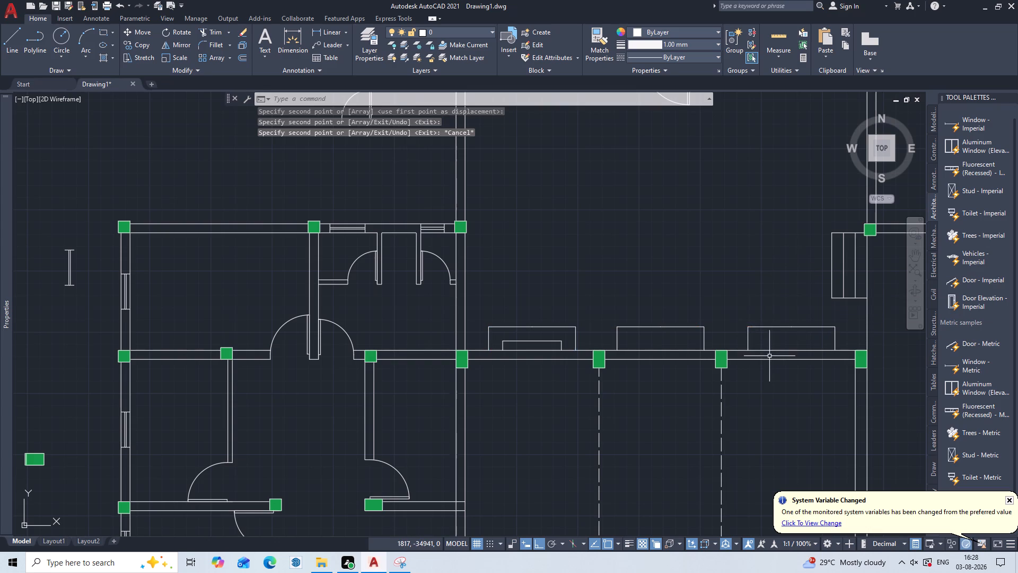
Examine the whole floor plan and the layout of the rooms in its left wing.
scroll(764, 397, "down", 1)
middle_click_drag(763, 397, 765, 369)
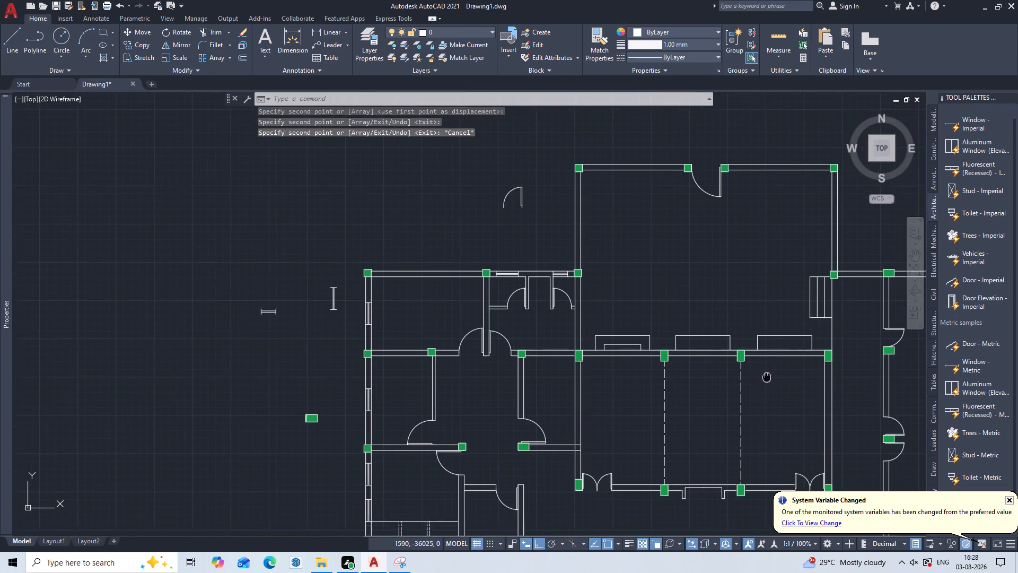
middle_click_drag(765, 369, 756, 287)
scroll(740, 346, "down", 1)
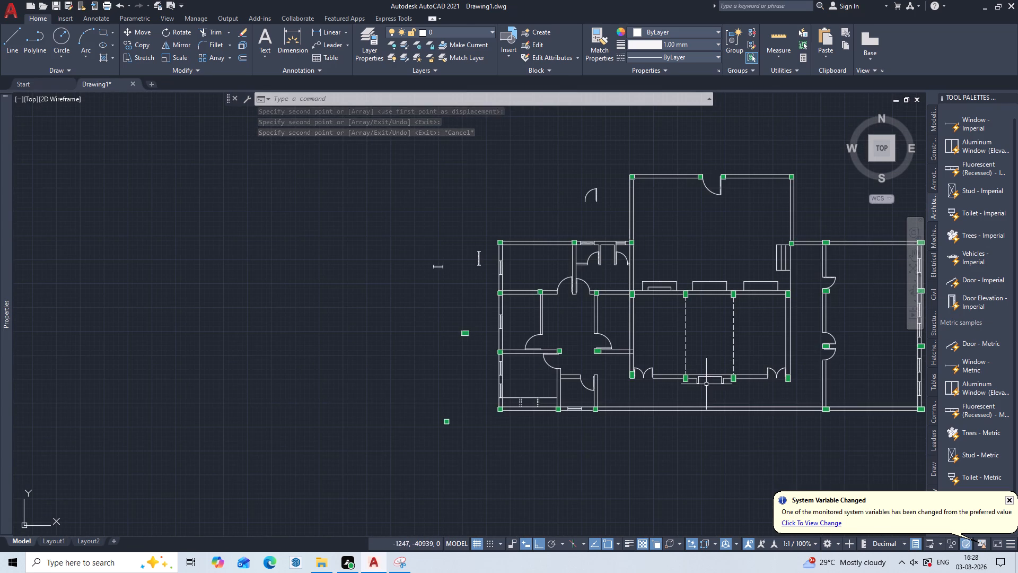
scroll(710, 365, "down", 1)
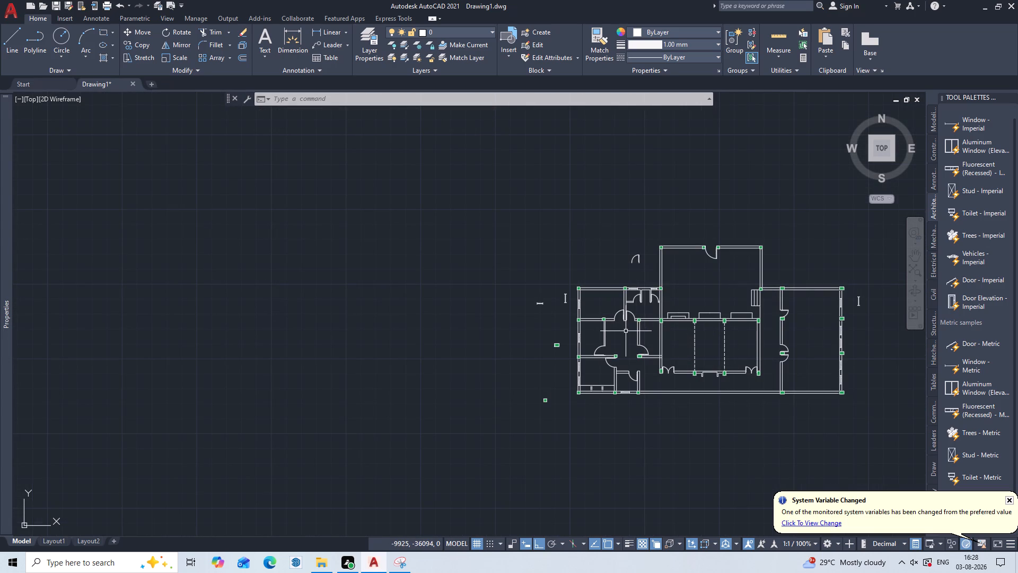
scroll(626, 332, "down", 1)
scroll(621, 352, "up", 2)
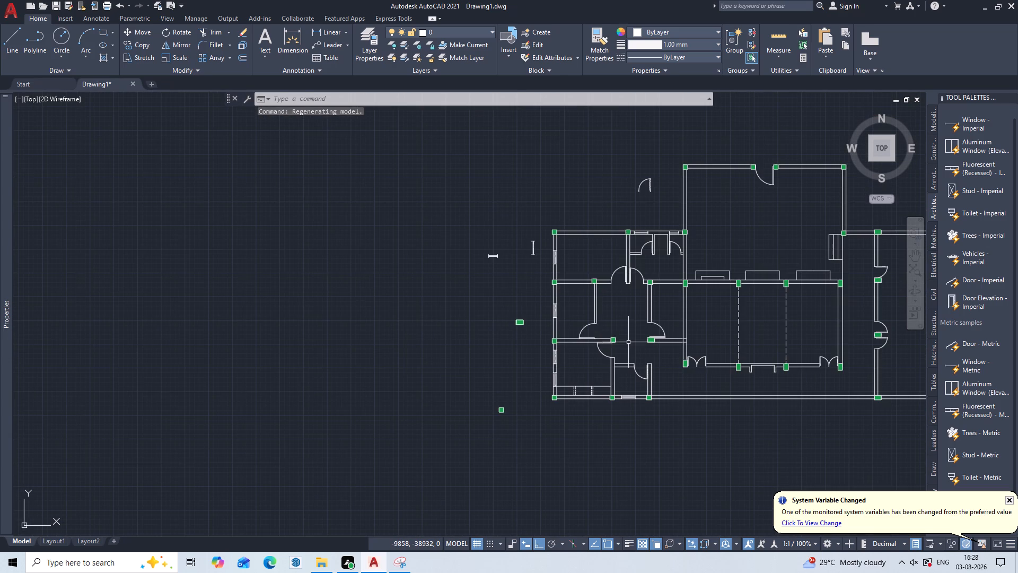
scroll(628, 342, "up", 2)
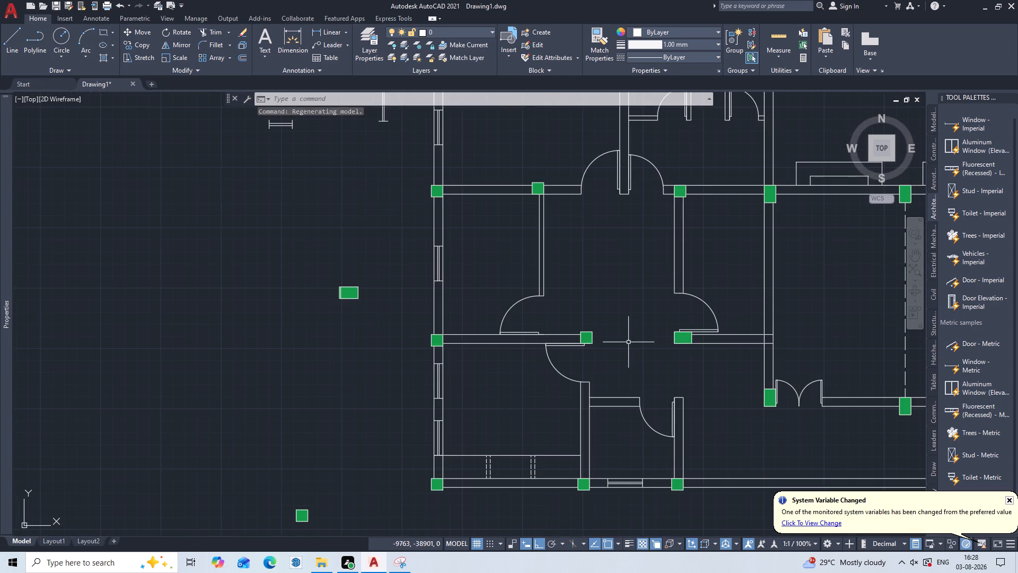
scroll(628, 342, "up", 1)
middle_click_drag(628, 342, 681, 283)
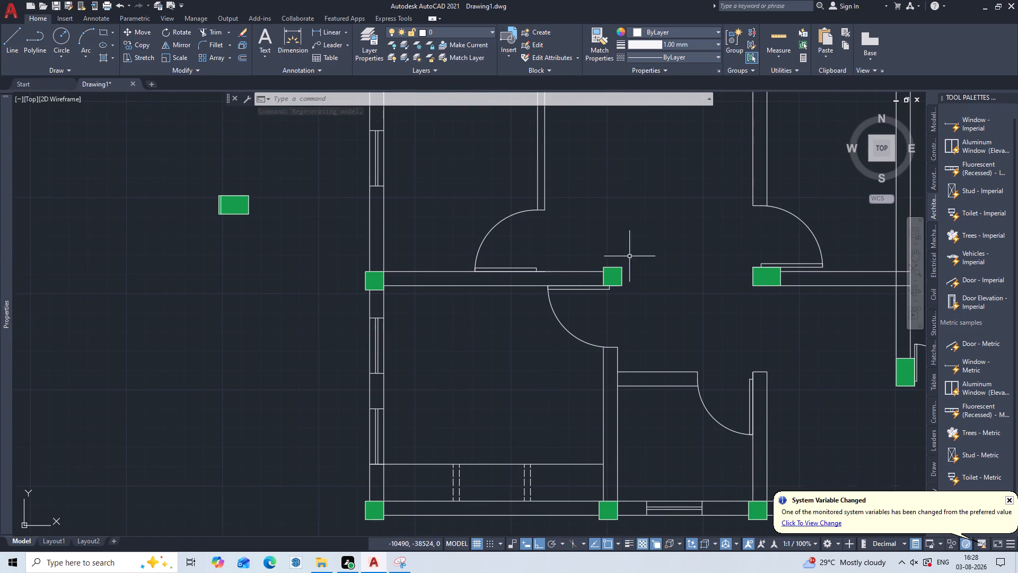
middle_click_drag(623, 248, 705, 423)
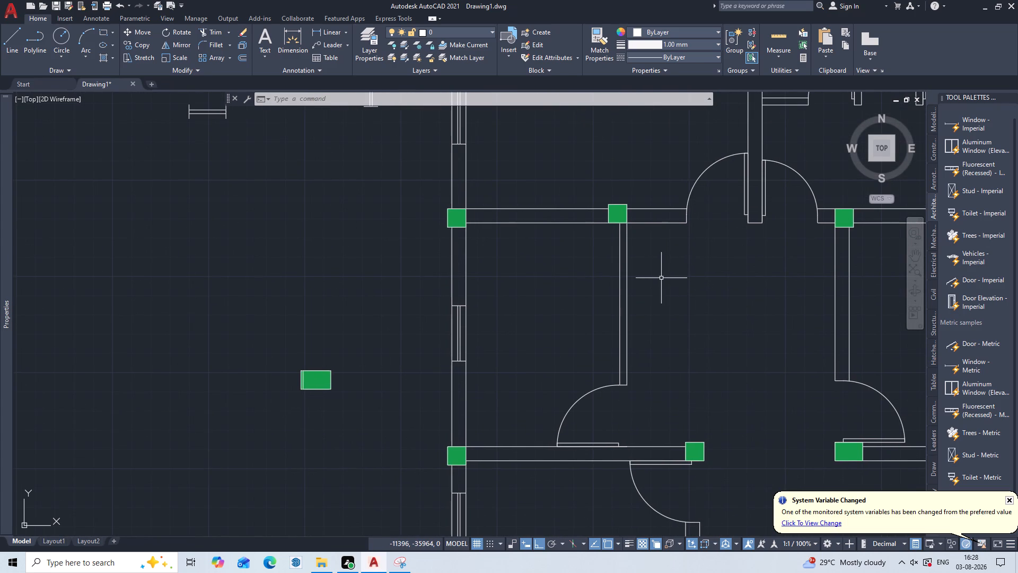
scroll(663, 291, "down", 2)
middle_click_drag(569, 228, 573, 267)
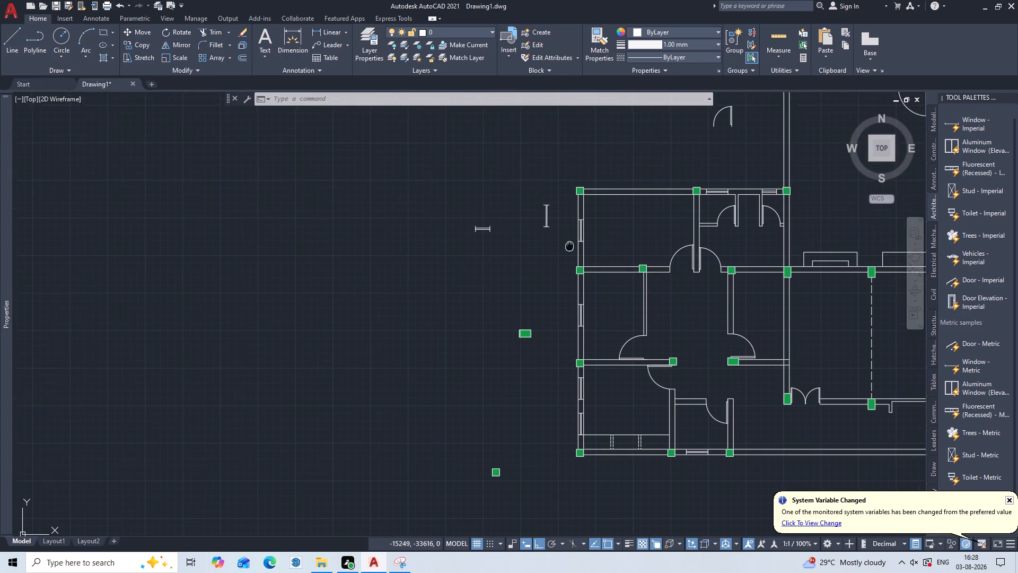
middle_click_drag(573, 267, 589, 374)
middle_click_drag(629, 360, 580, 299)
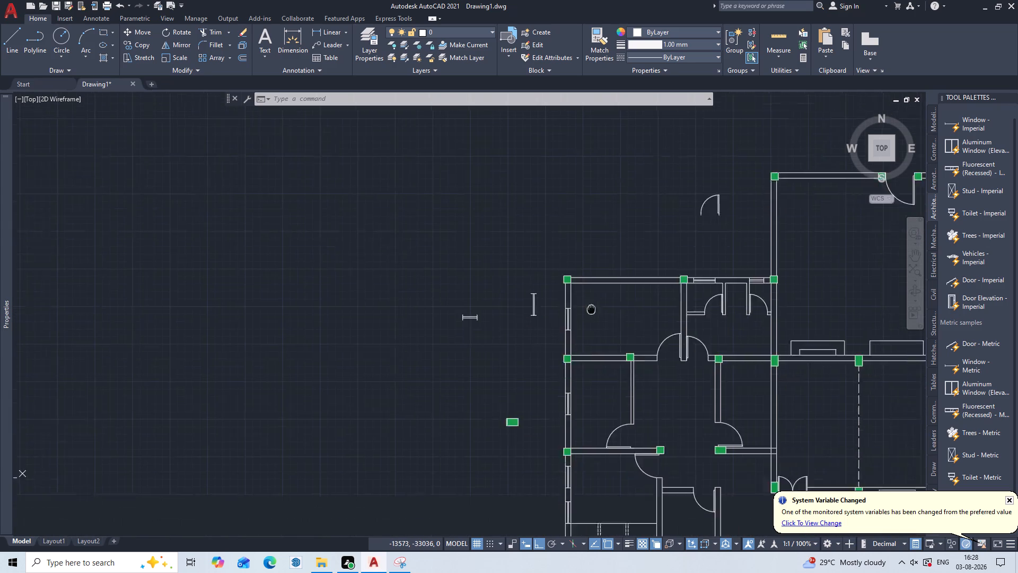
middle_click_drag(580, 299, 520, 255)
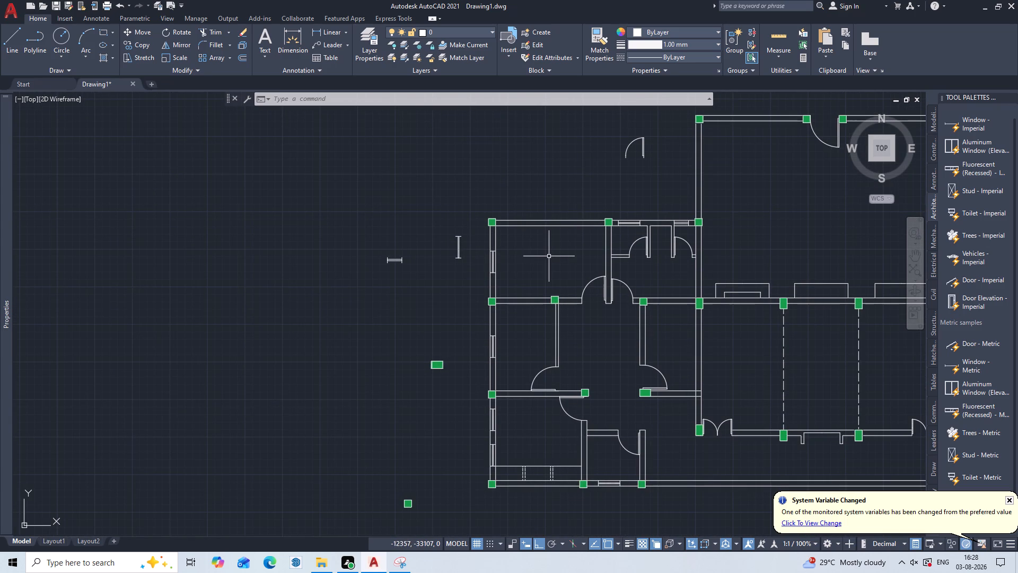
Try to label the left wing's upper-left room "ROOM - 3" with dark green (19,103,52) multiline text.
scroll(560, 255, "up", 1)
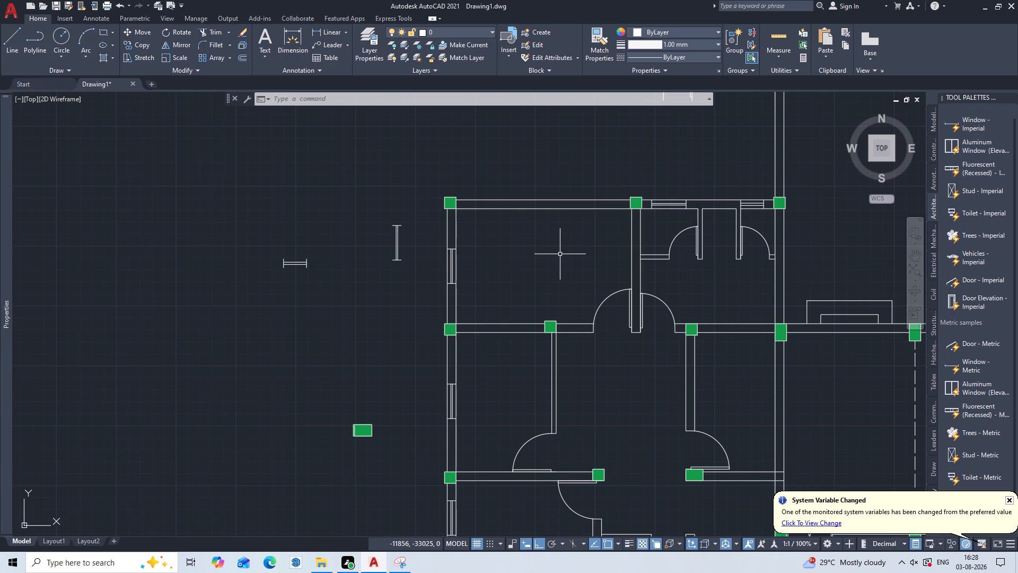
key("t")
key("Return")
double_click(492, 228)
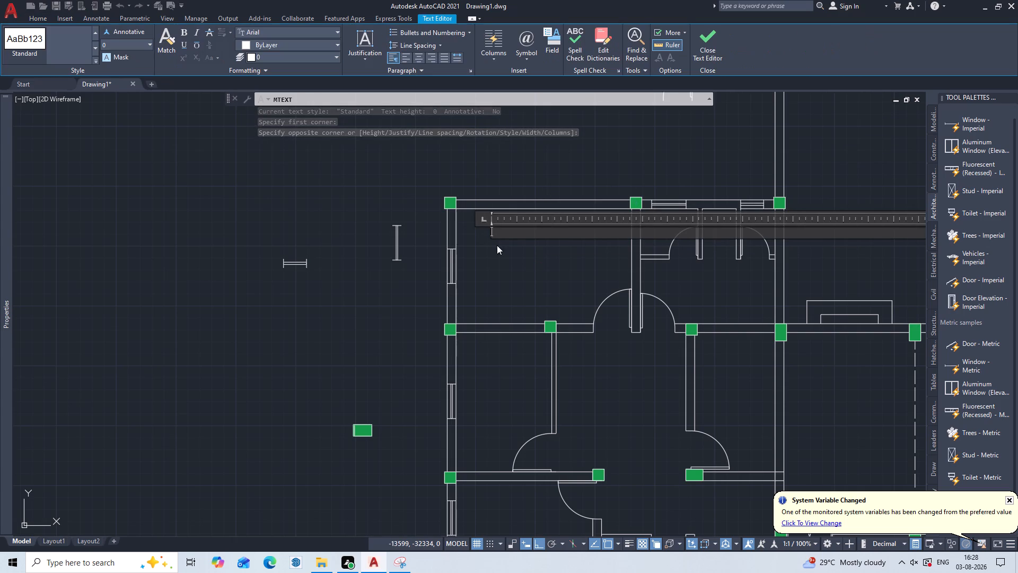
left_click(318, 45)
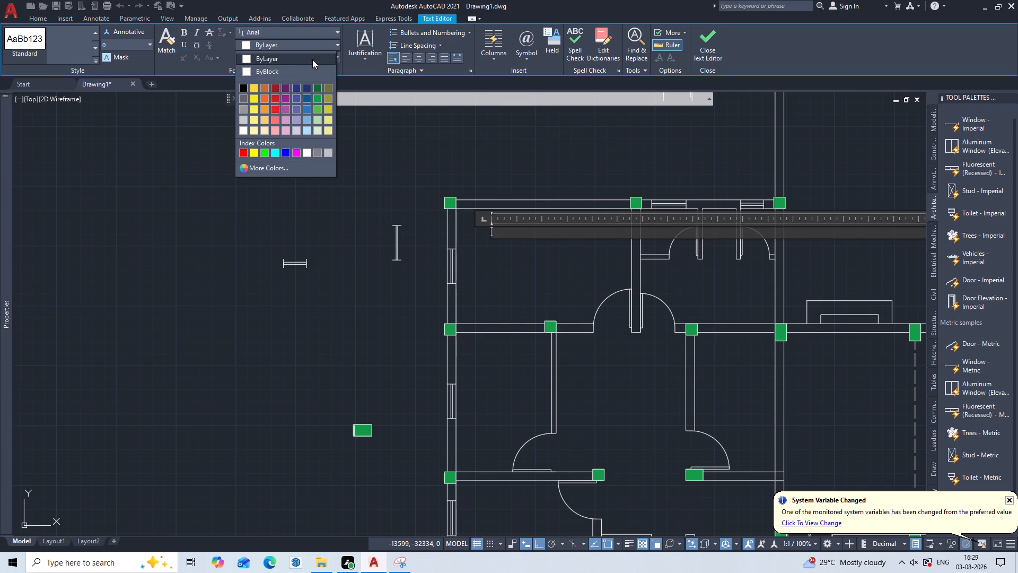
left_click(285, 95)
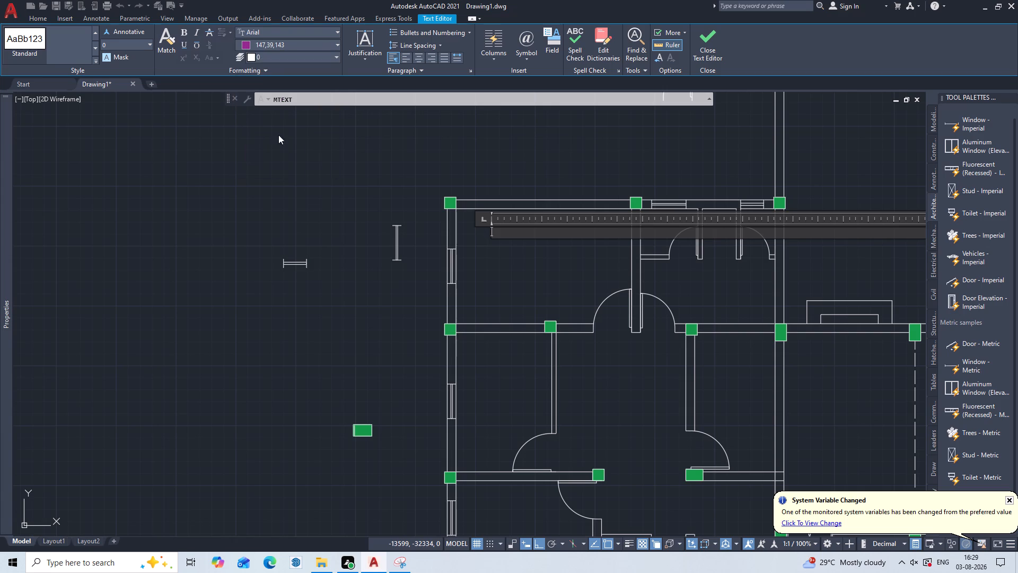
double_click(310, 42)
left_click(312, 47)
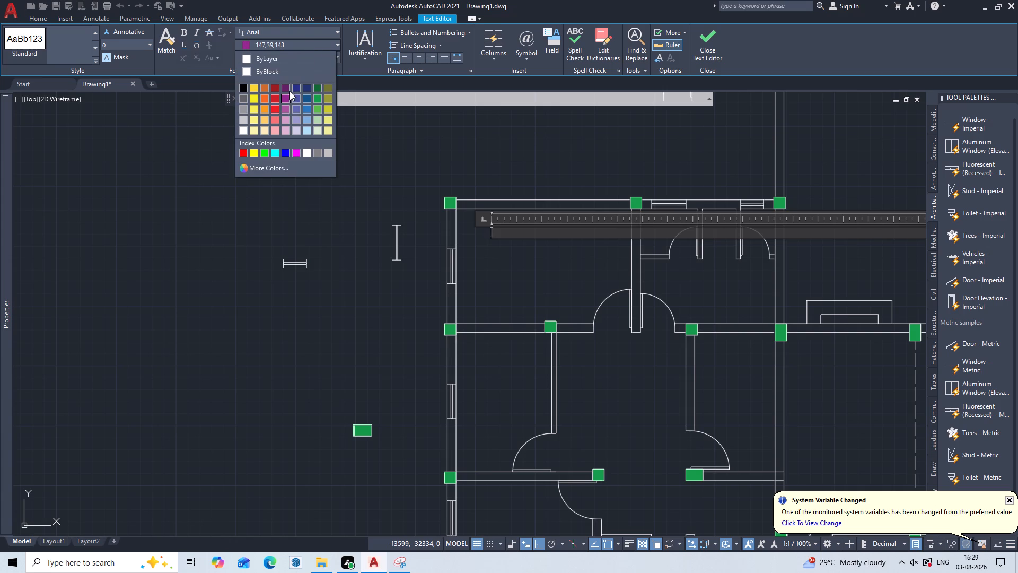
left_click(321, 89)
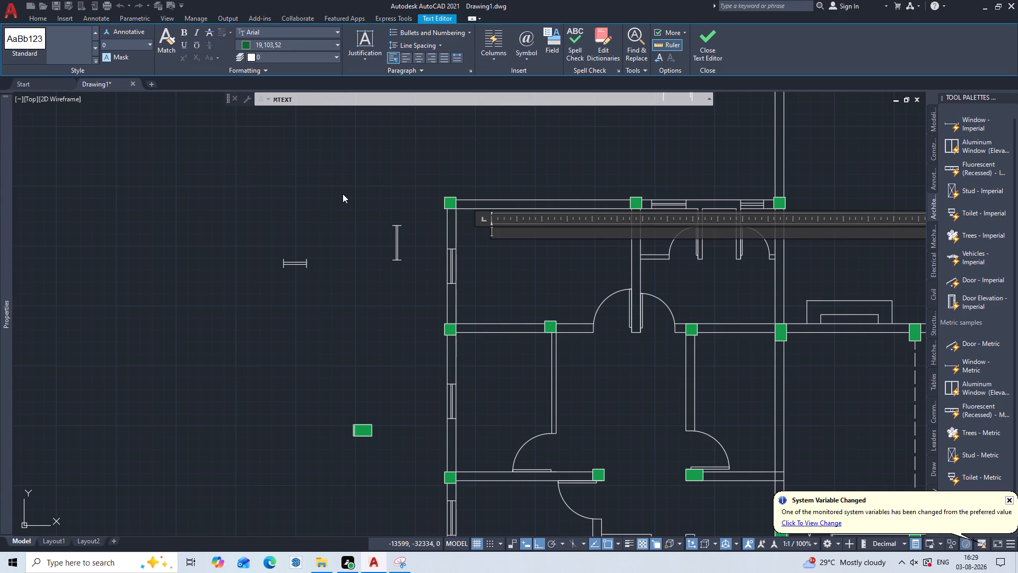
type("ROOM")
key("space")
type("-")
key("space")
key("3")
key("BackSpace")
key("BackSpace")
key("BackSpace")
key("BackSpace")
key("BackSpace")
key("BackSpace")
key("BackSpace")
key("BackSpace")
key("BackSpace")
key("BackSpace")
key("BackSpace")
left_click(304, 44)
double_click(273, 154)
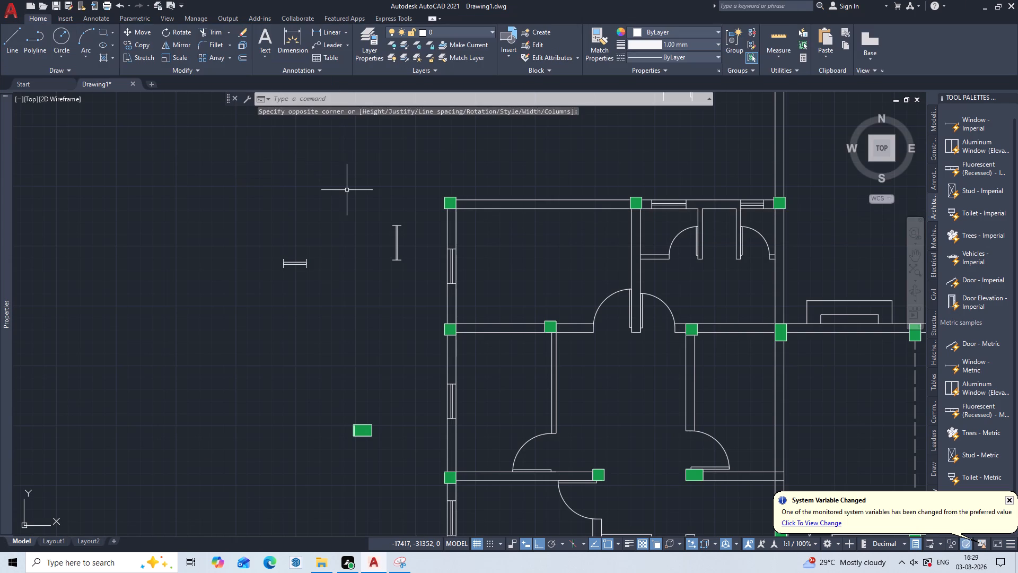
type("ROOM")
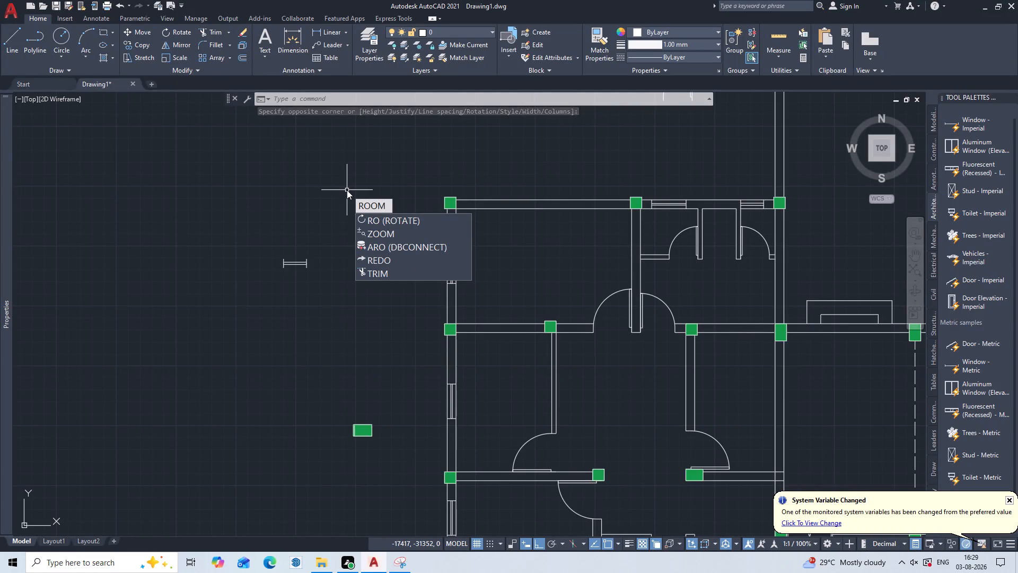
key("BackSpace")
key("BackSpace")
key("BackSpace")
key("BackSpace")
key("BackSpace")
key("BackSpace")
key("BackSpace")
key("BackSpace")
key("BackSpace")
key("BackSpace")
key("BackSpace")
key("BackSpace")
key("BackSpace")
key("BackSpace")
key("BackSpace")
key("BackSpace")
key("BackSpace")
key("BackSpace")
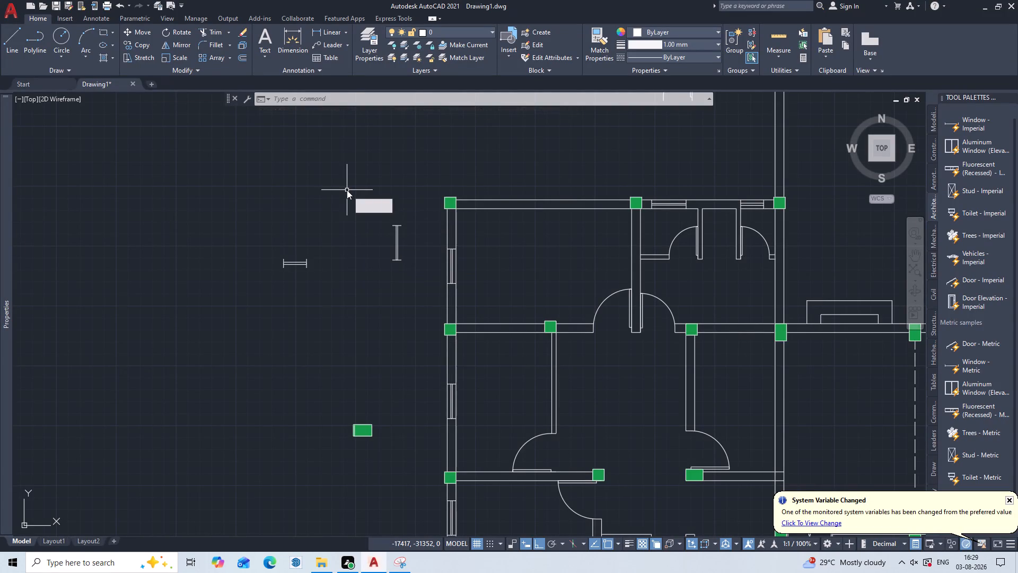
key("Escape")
Label the left wing's upper-left room with cyan multiline text reading "ROOM - 3" and "4585 X 3000" on two lines.
key("t")
key("Return")
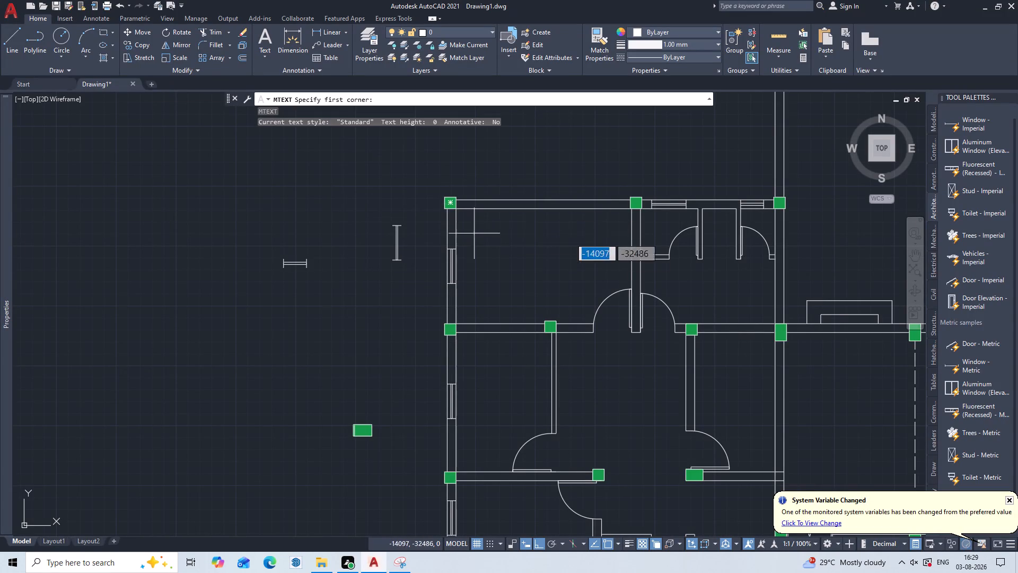
left_click(494, 238)
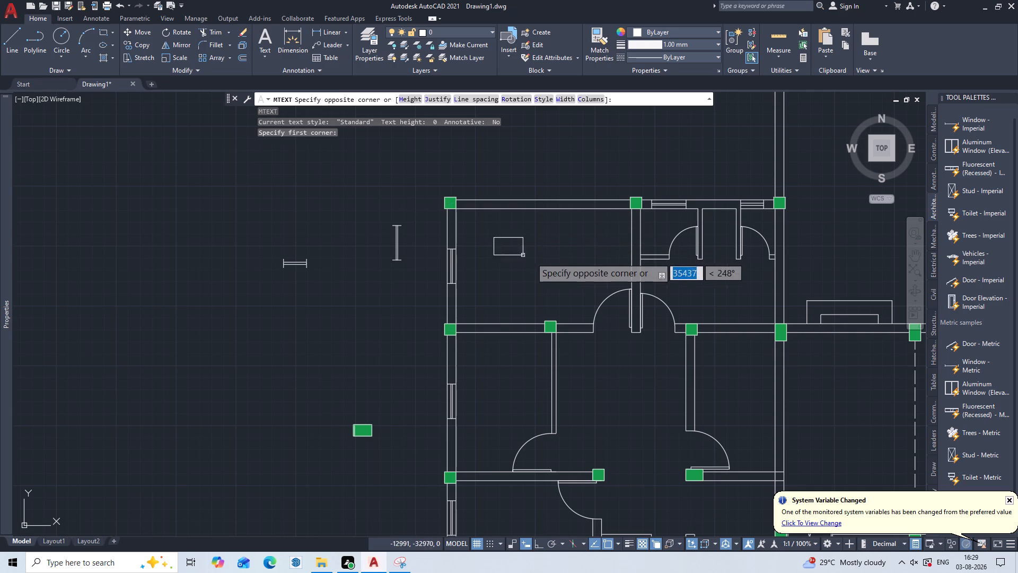
left_click(591, 273)
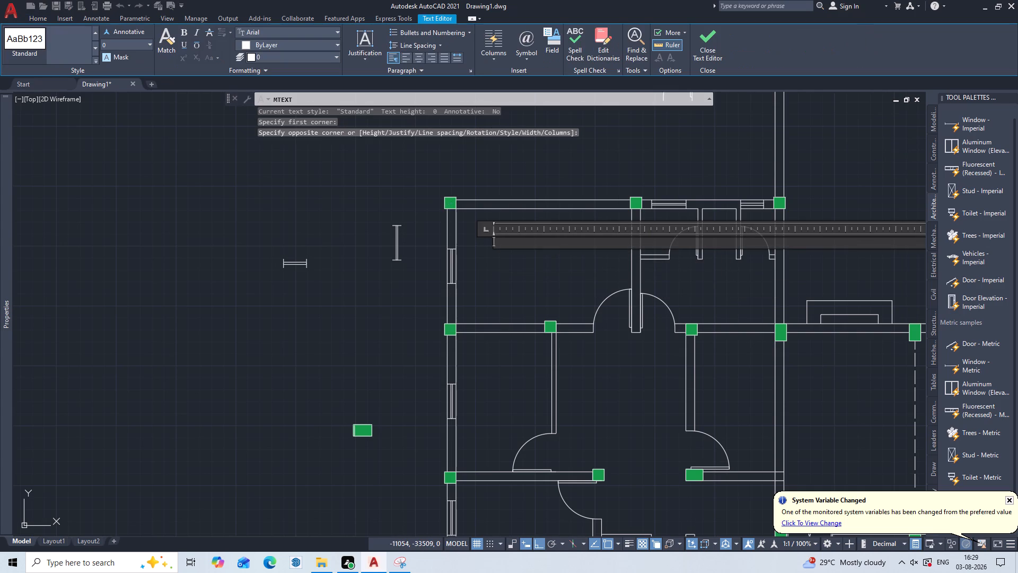
left_click(287, 43)
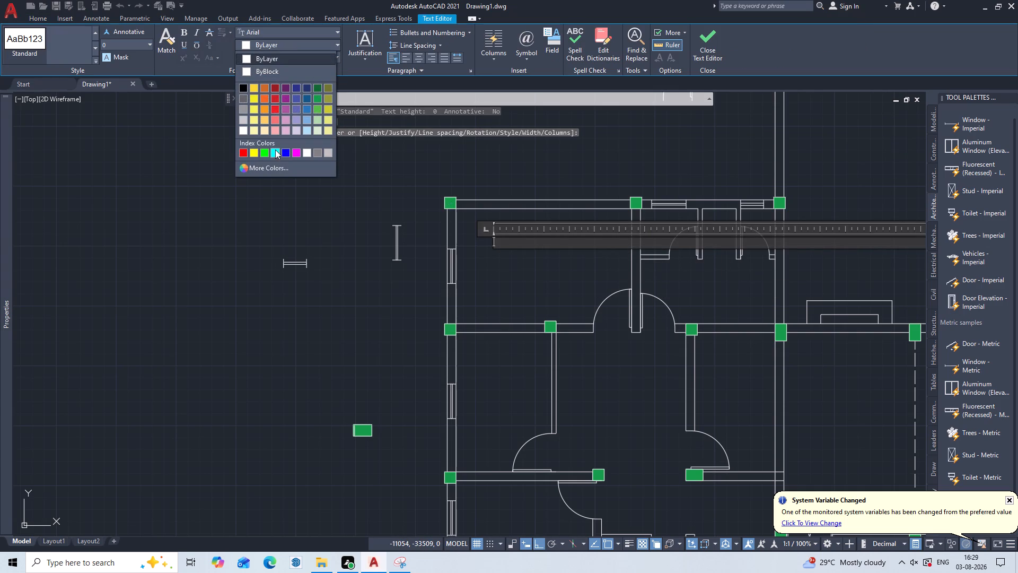
left_click(275, 150)
key("r")
type("OO")
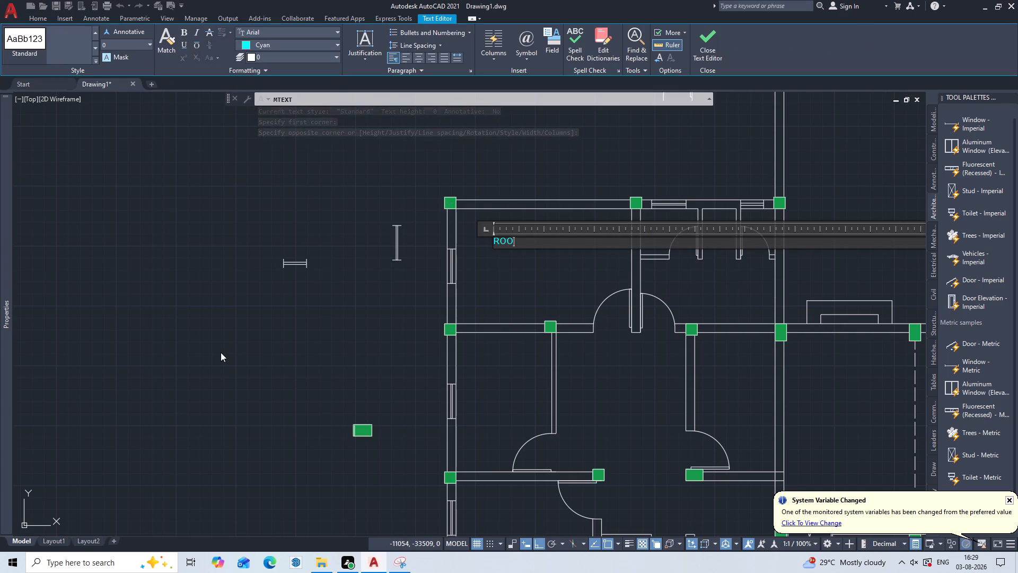
key("m")
key("space")
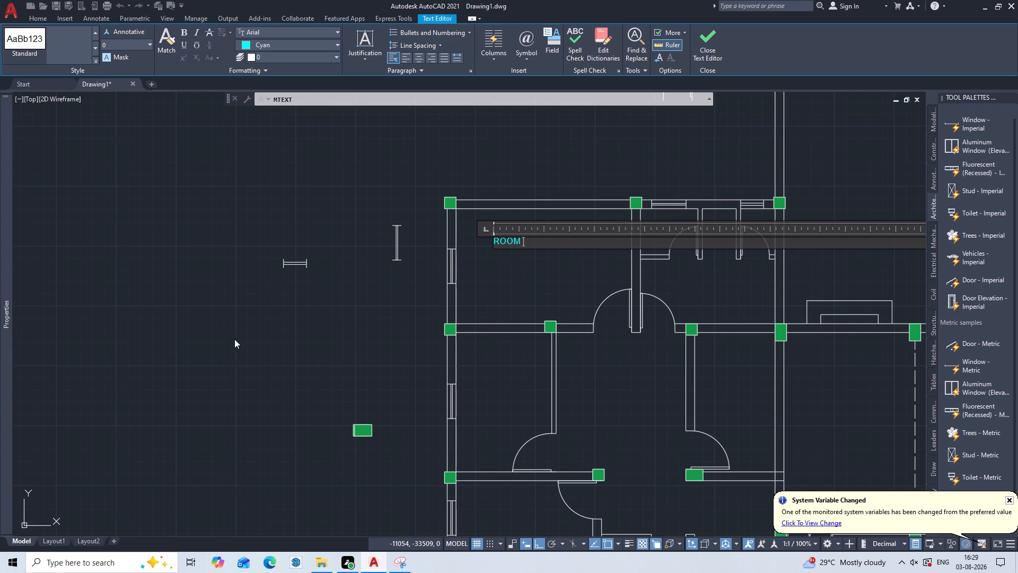
key("minus")
key("space")
key("3")
key("Return")
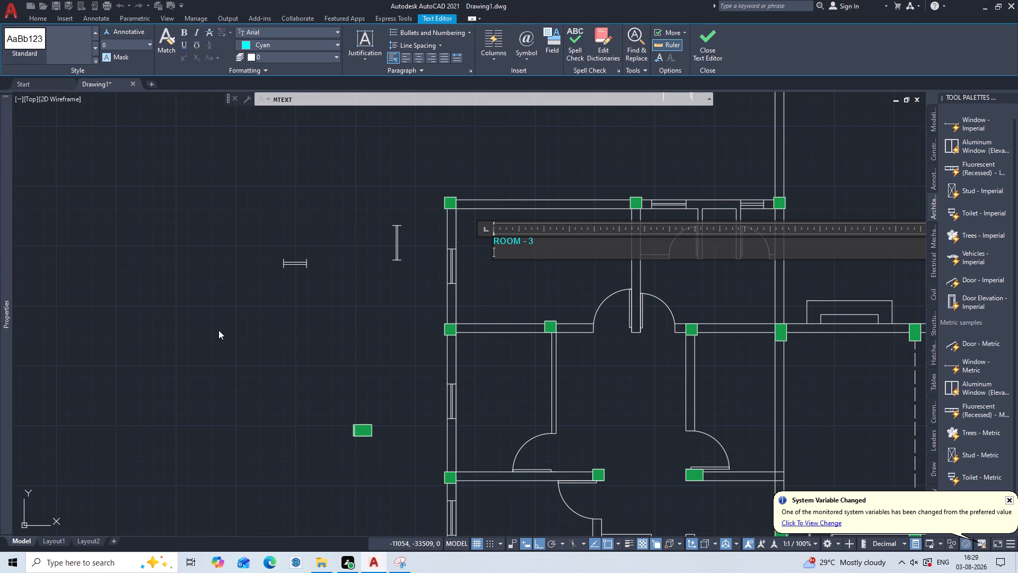
key("4")
key("5")
key("8")
key("5")
key("space")
key("x")
key("space")
key("3")
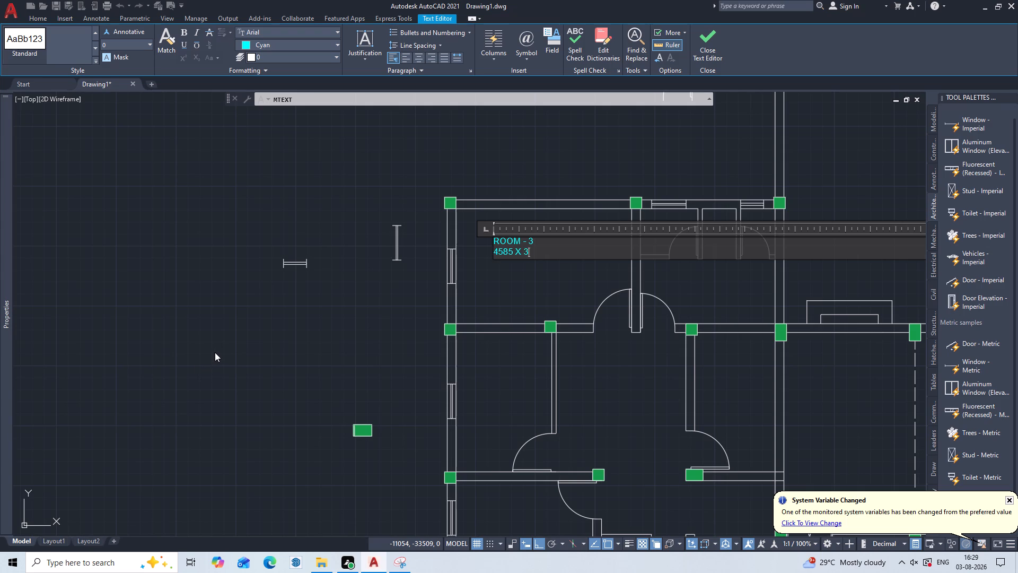
key("0")
key("0")
key("0")
key("Escape")
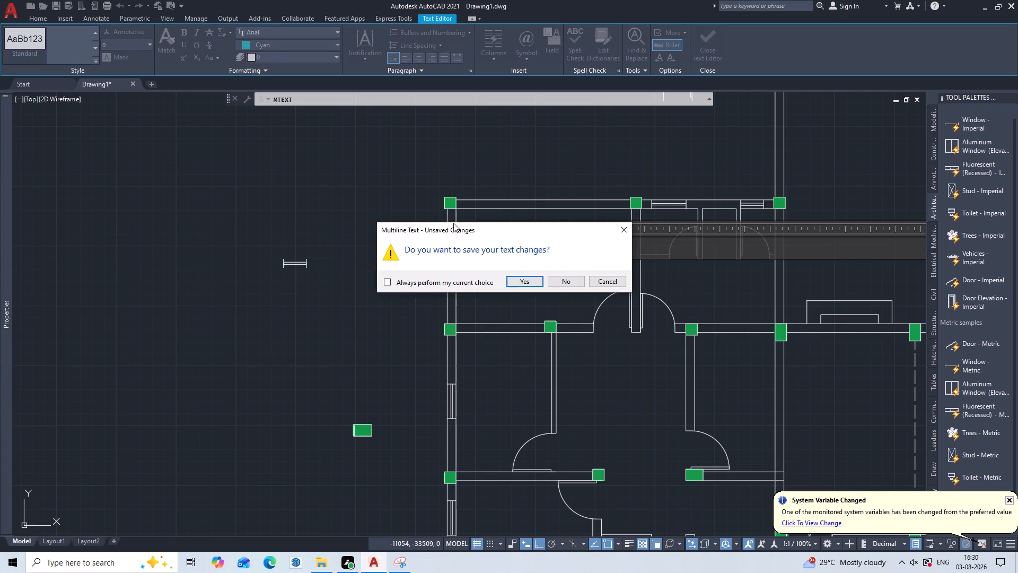
left_click(530, 278)
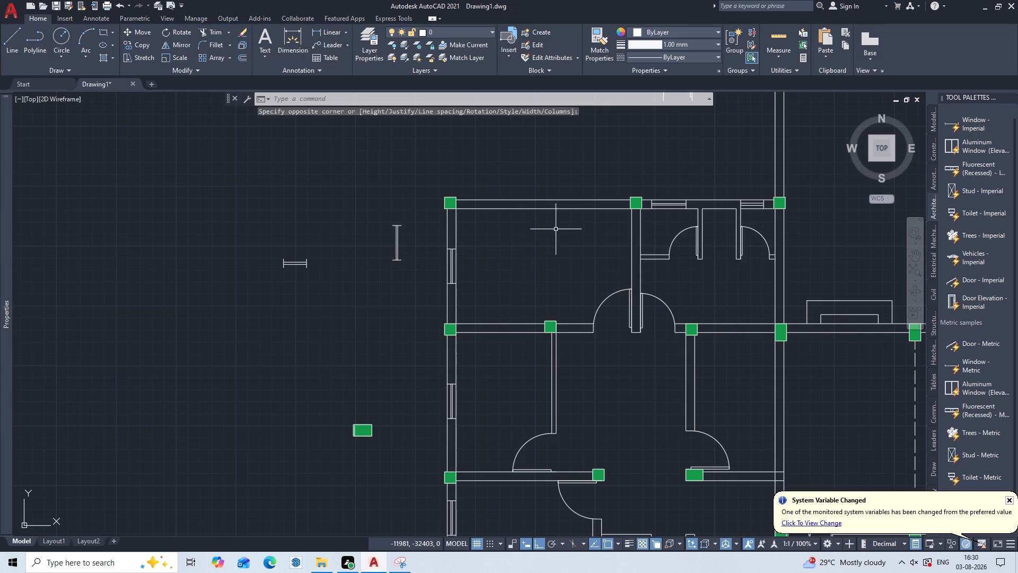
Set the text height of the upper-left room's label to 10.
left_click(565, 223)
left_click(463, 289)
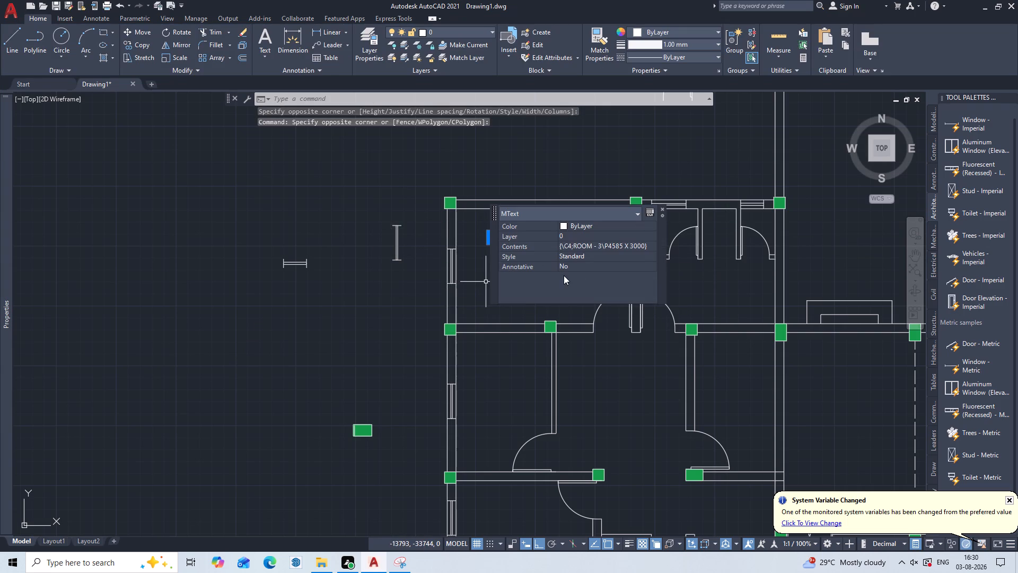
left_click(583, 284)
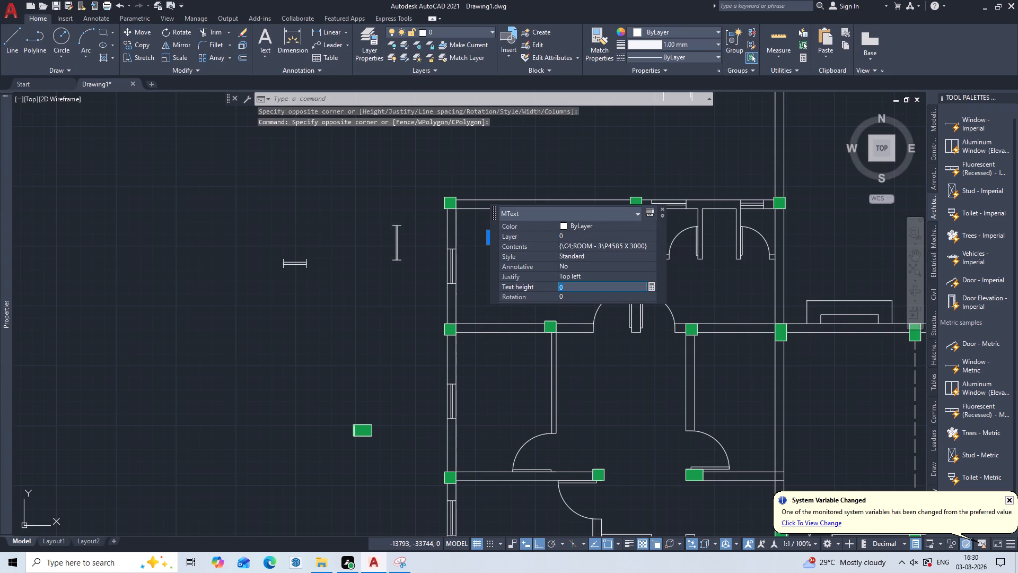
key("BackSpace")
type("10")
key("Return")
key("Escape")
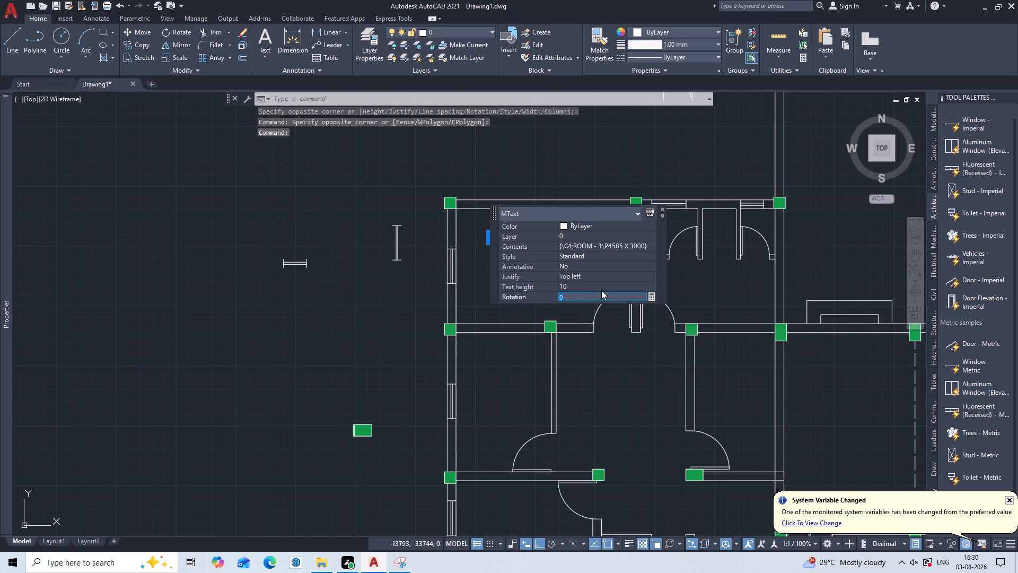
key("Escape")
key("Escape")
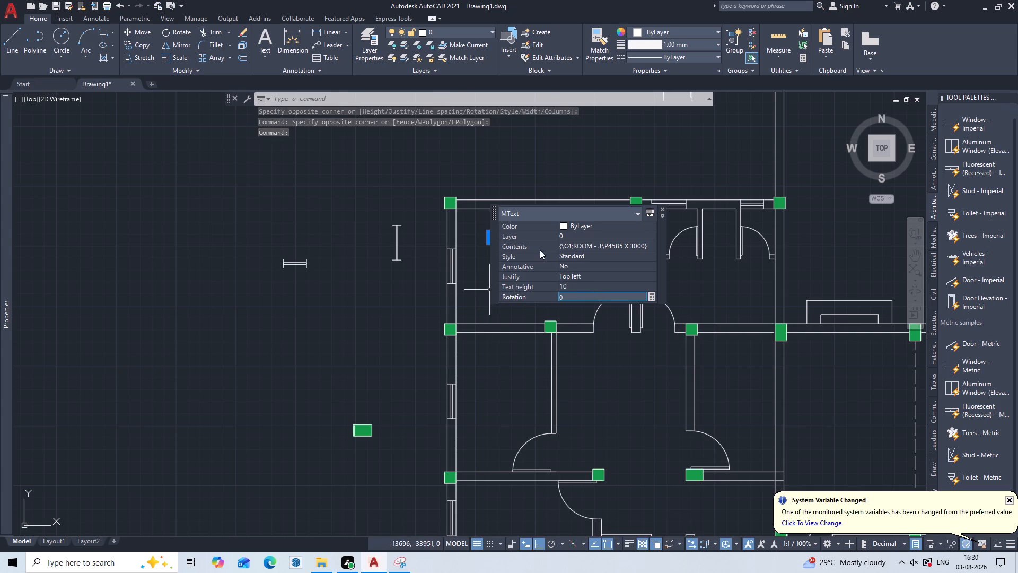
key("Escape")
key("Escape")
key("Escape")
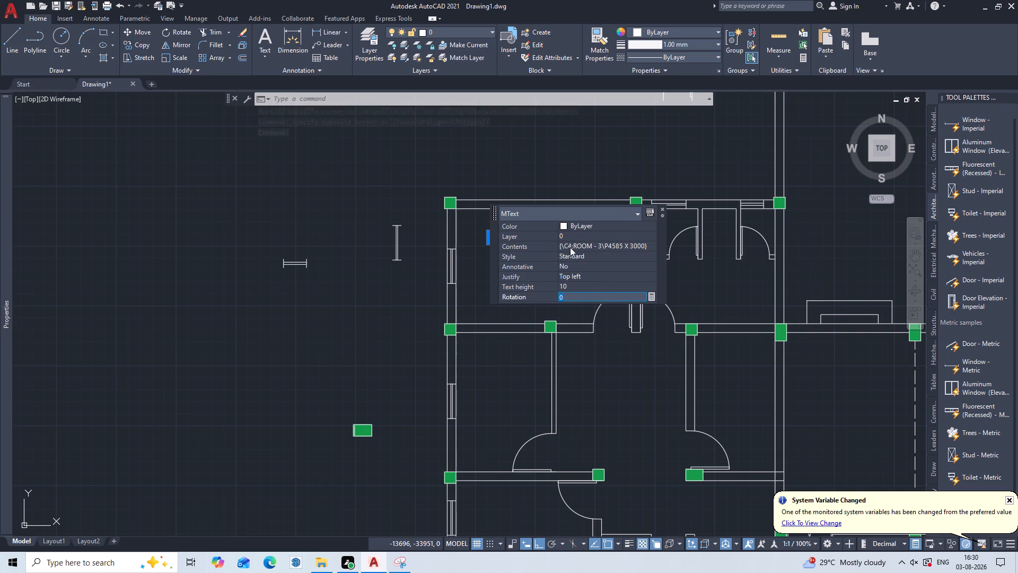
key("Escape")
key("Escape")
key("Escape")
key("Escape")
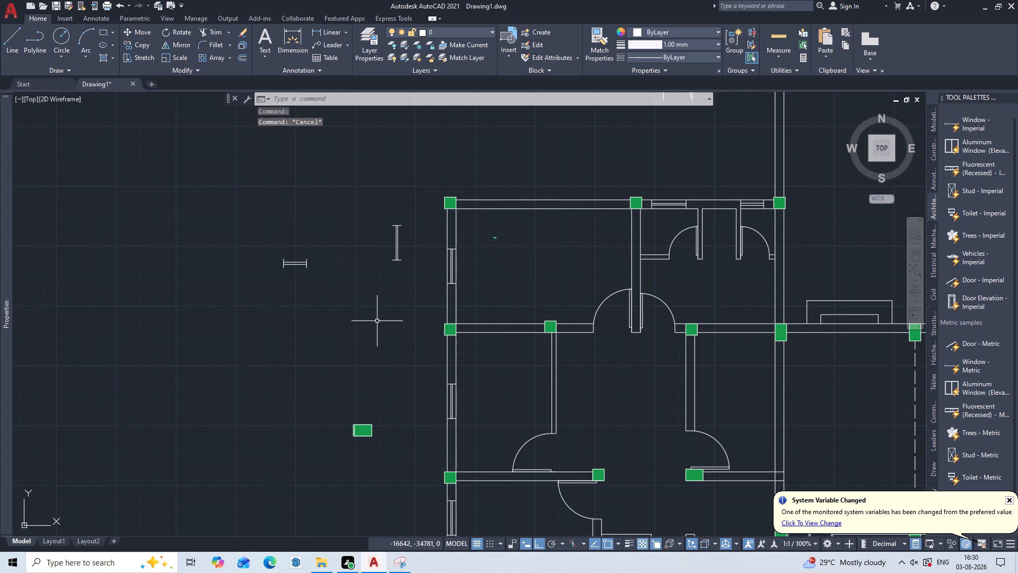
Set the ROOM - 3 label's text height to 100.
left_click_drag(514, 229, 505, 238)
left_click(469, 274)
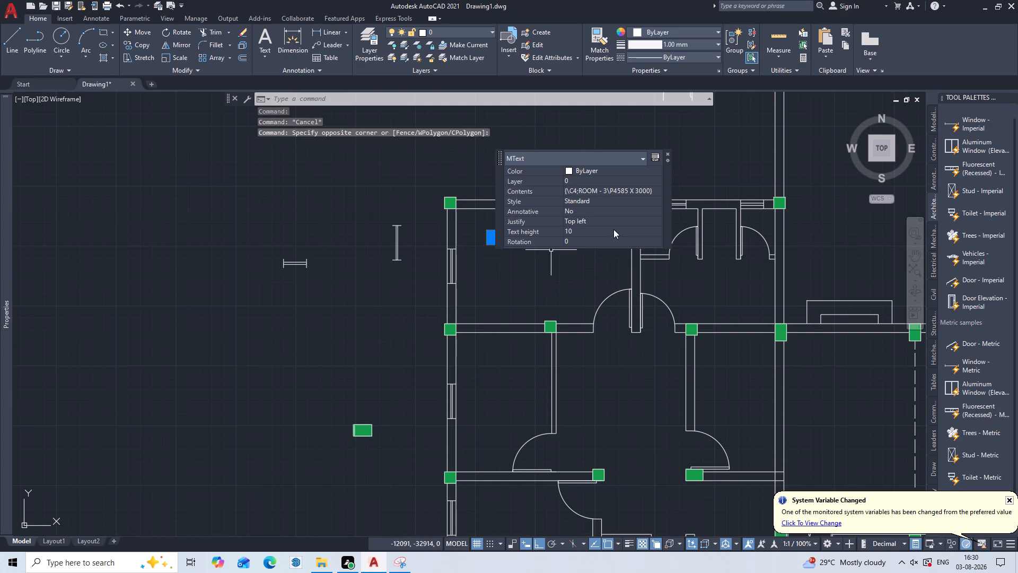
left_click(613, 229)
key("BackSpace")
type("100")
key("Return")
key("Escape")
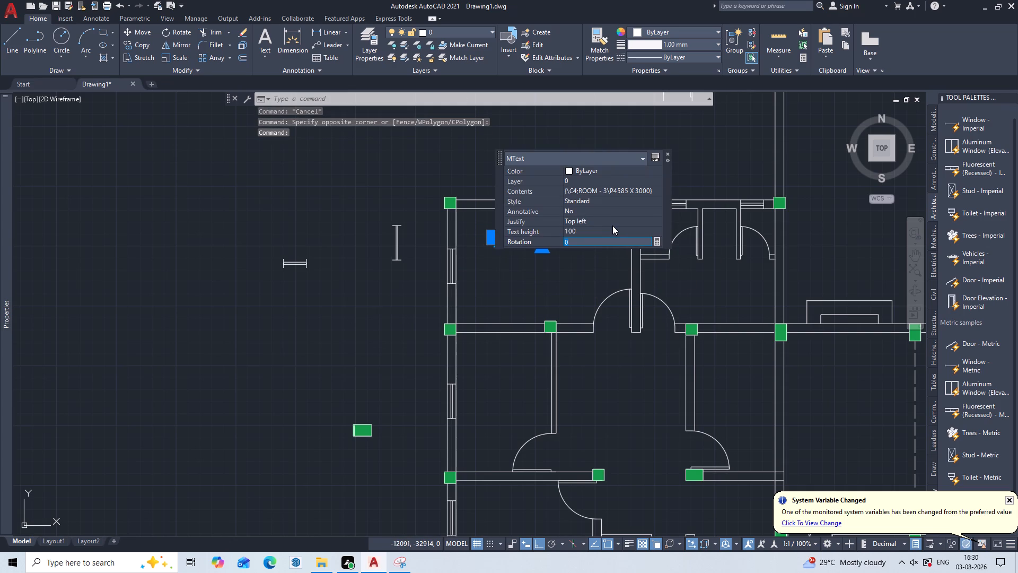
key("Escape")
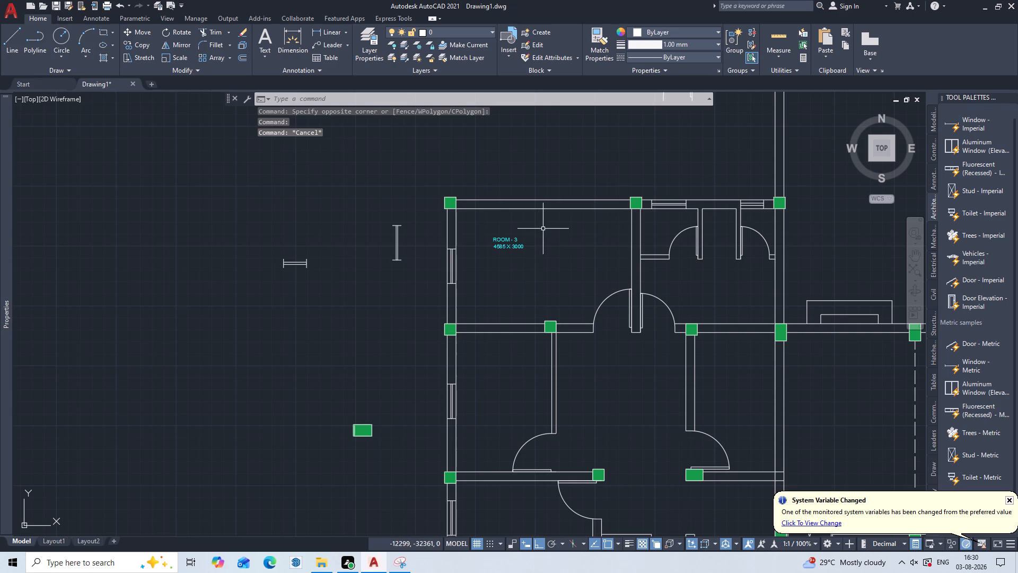
Set the ROOM - 3 label's text height to 200.
left_click_drag(543, 229, 532, 239)
left_click(476, 292)
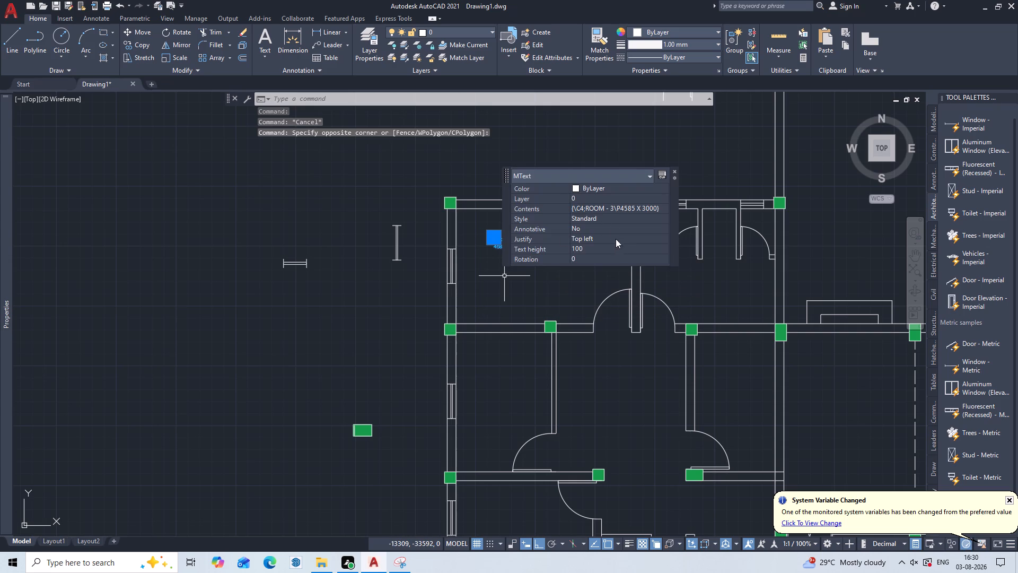
left_click(615, 246)
key("BackSpace")
type("200")
key("Return")
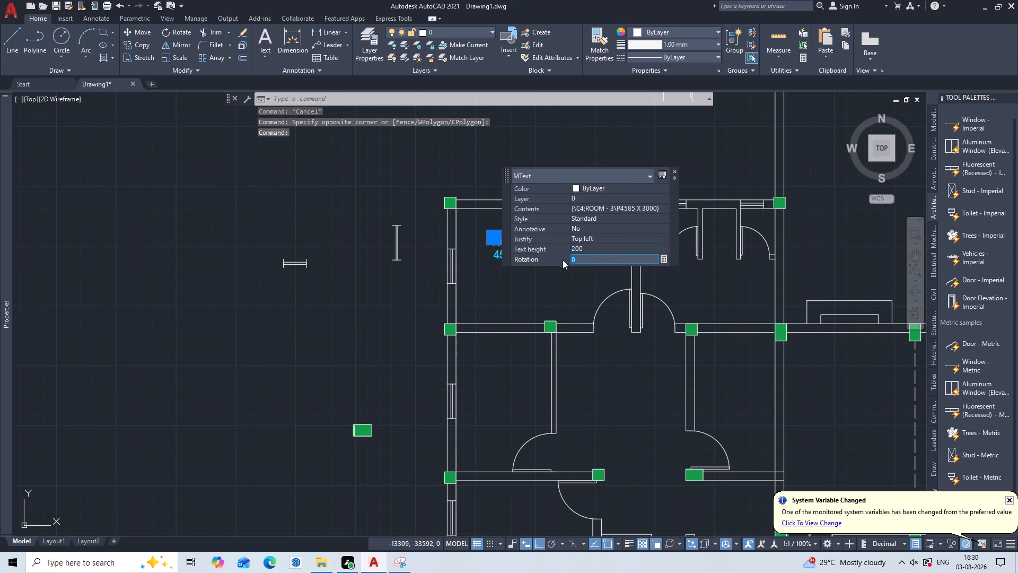
key("Escape")
Add cyan multiline text reading "BATH" in the small room just right of ROOM - 3, below its window.
middle_click_drag(558, 260, 555, 255)
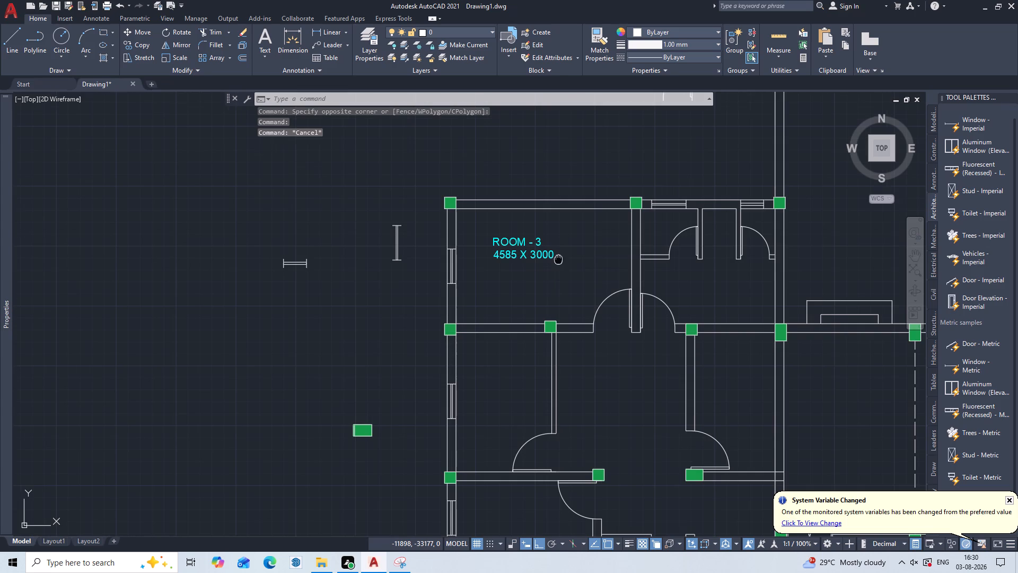
middle_click_drag(555, 255, 481, 189)
middle_click_drag(480, 150, 481, 152)
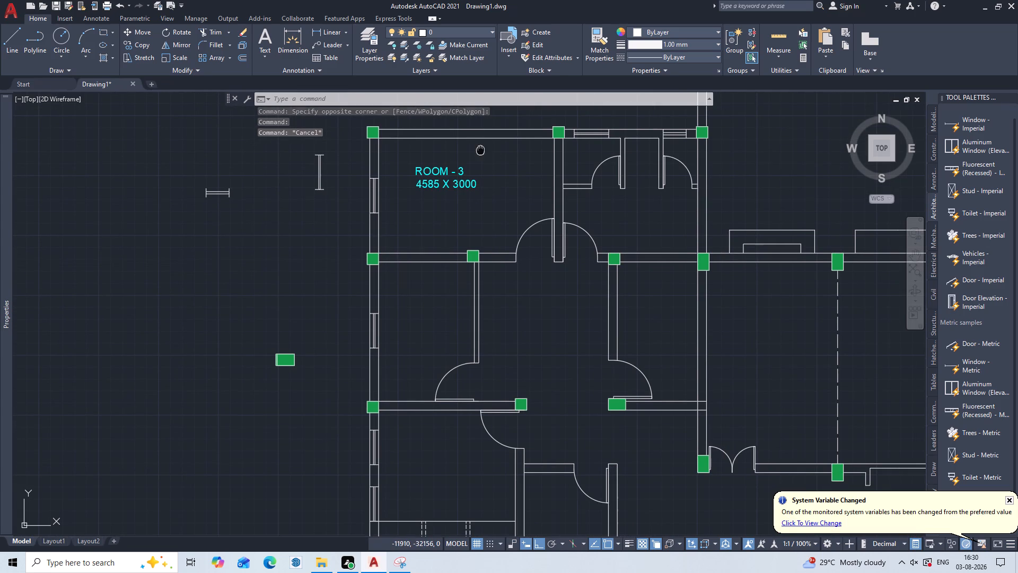
middle_click_drag(481, 152, 487, 216)
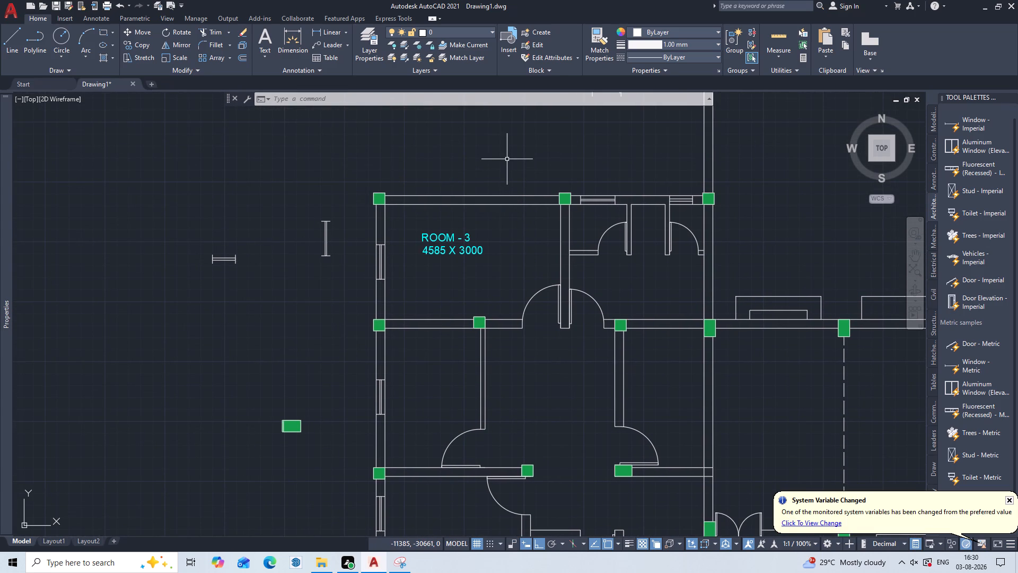
middle_click_drag(589, 232, 589, 262)
scroll(589, 262, "up", 2)
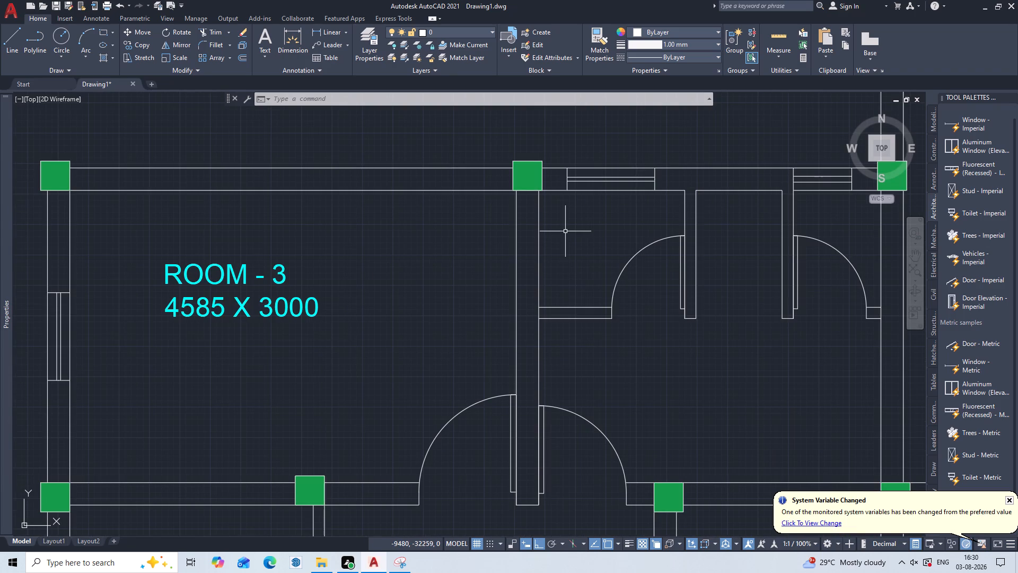
key("t")
key("Return")
left_click(567, 225)
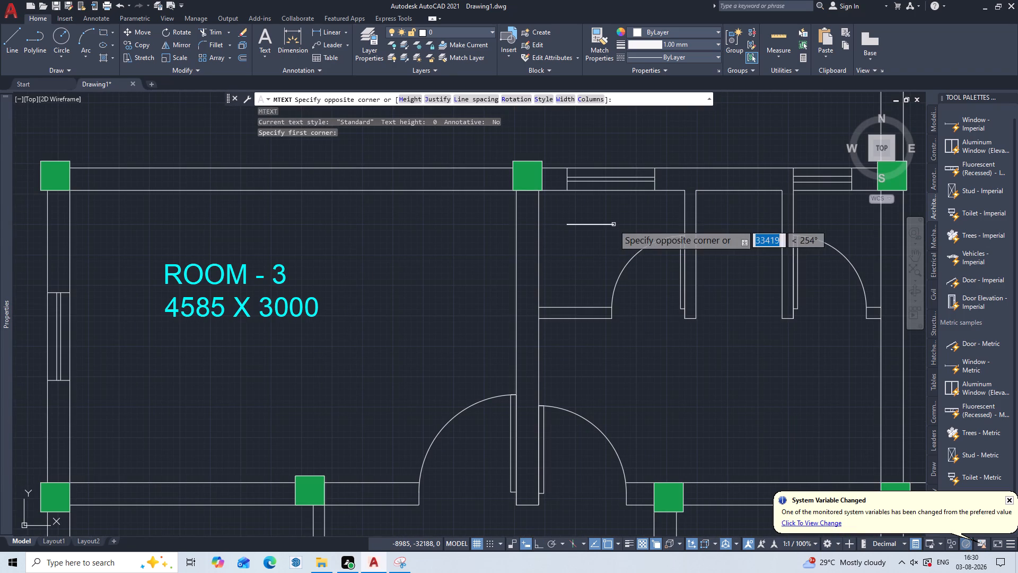
left_click(613, 224)
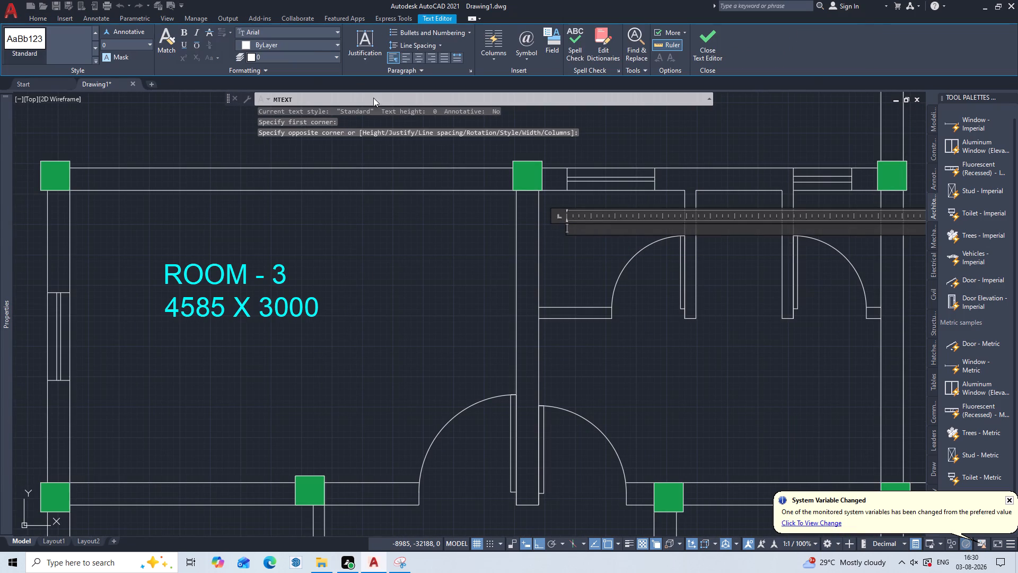
left_click(315, 40)
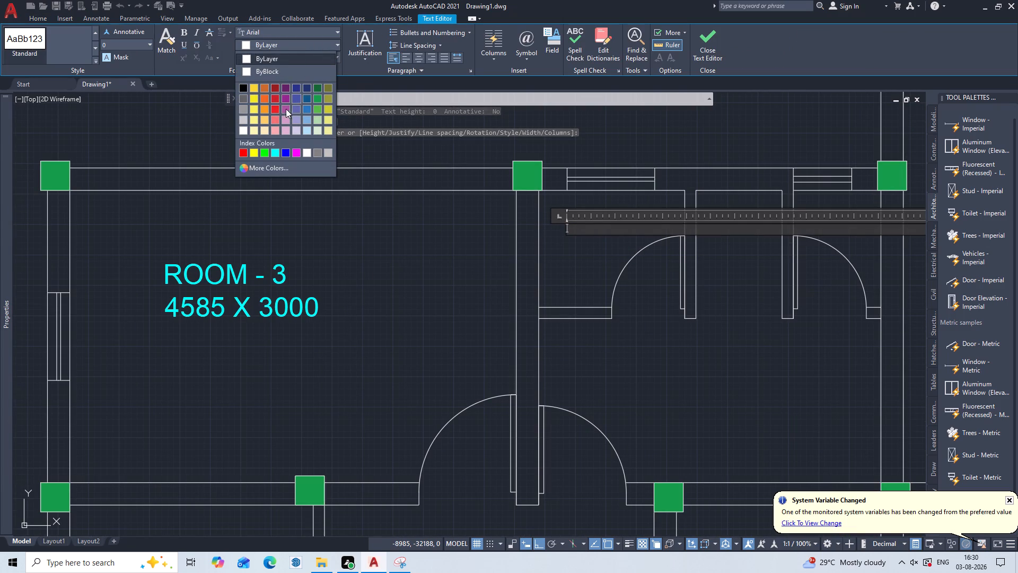
left_click(274, 152)
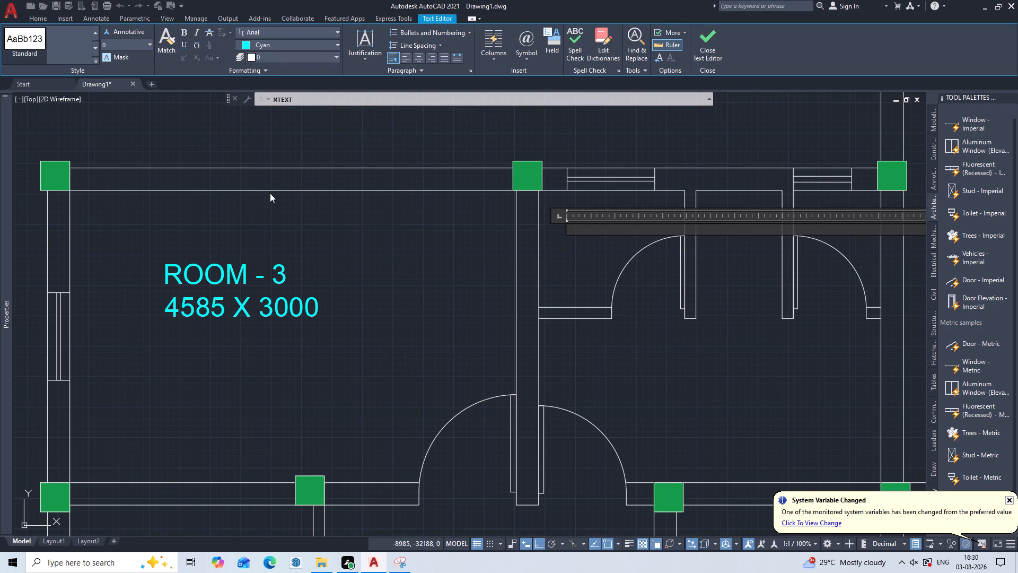
type("BS")
key("BackSpace")
type("ATH")
key("space")
key("Escape")
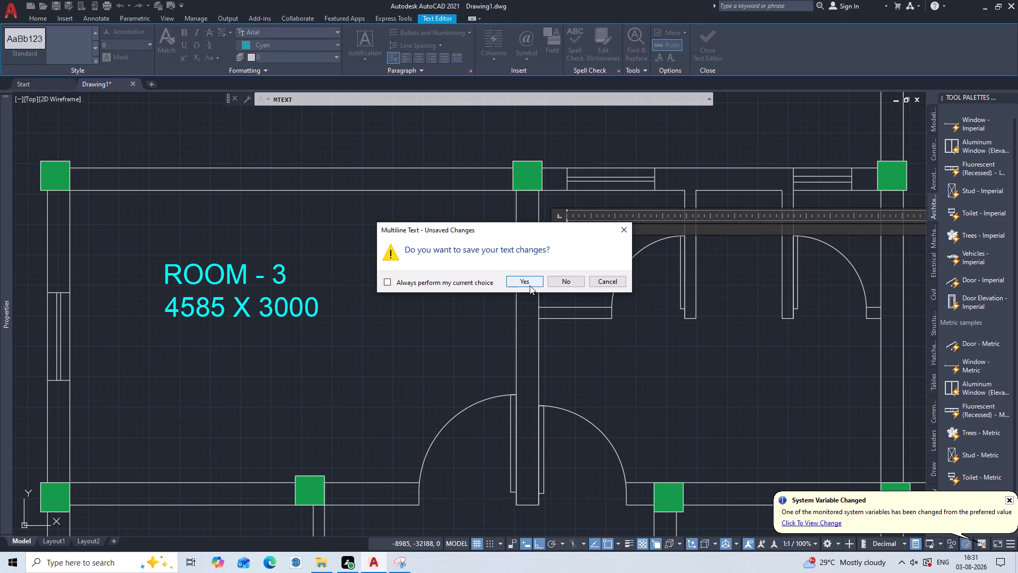
left_click(530, 285)
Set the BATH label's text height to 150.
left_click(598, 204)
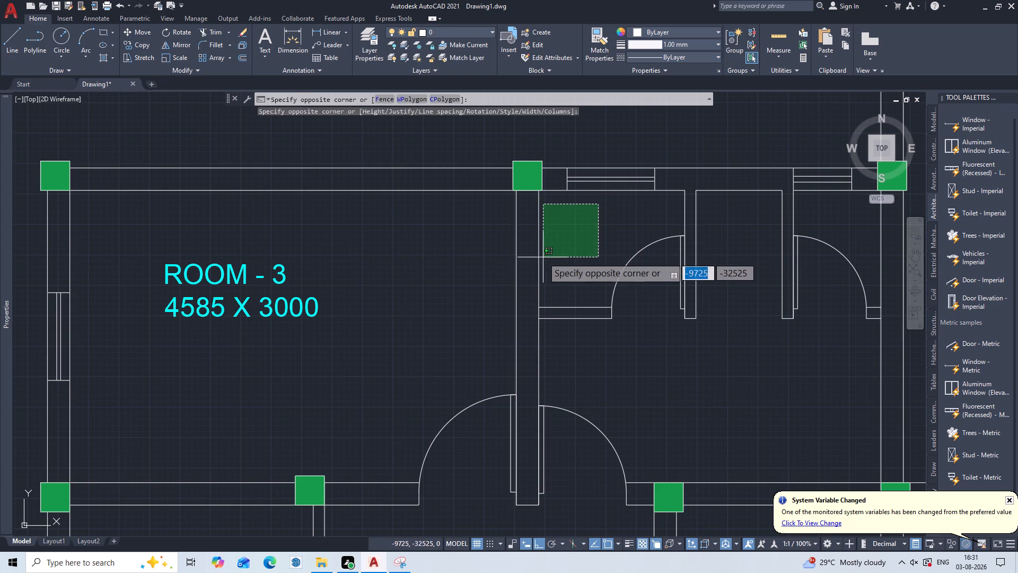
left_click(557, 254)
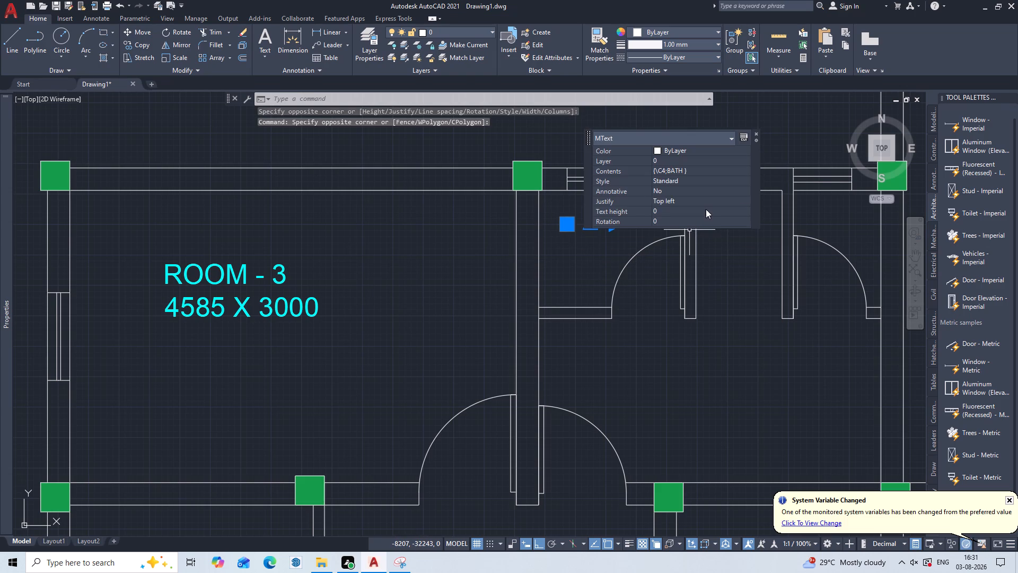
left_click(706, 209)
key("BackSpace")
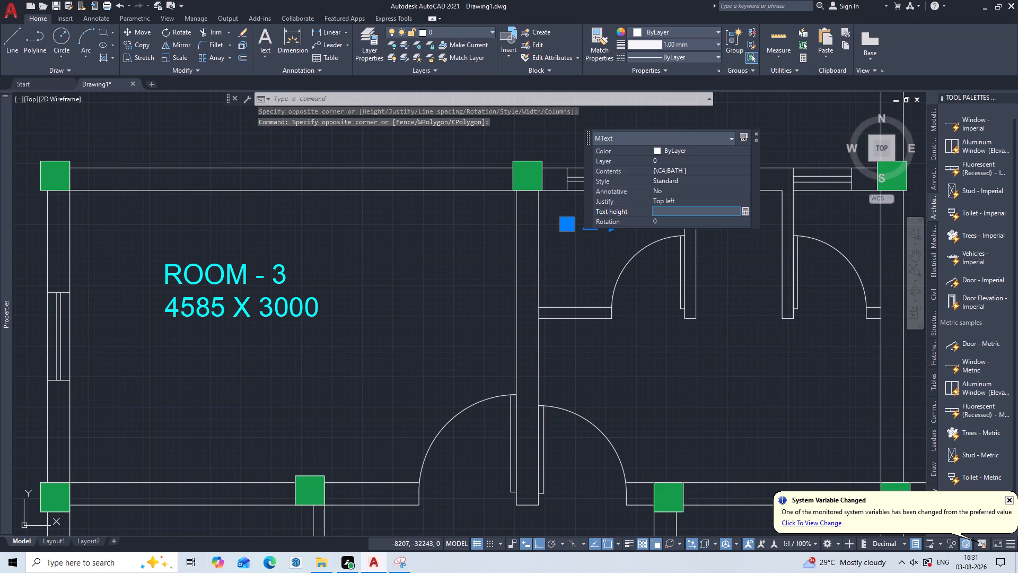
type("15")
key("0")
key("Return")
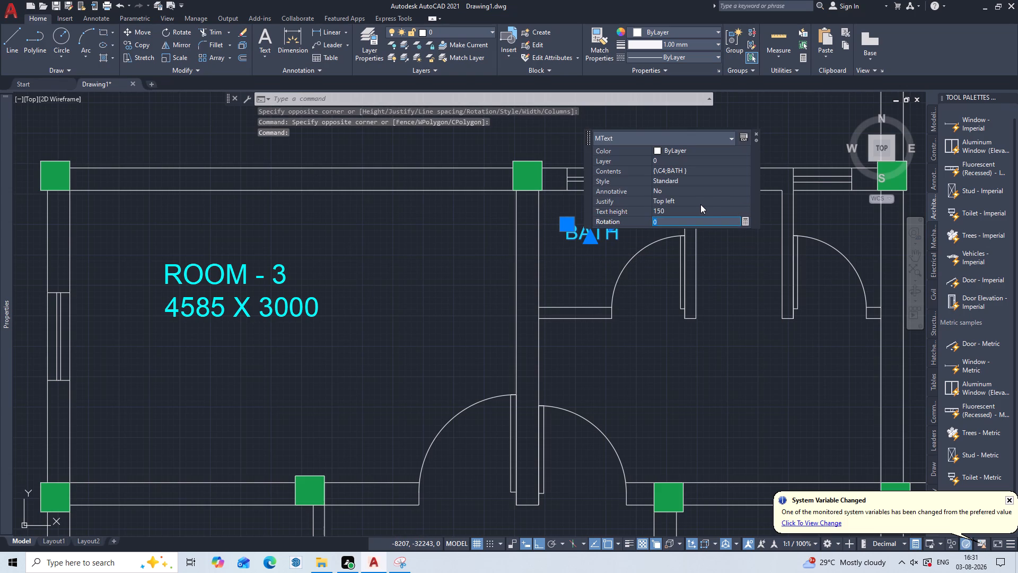
Set the BATH label's text height to 100.
left_click(707, 207)
key("BackSpace")
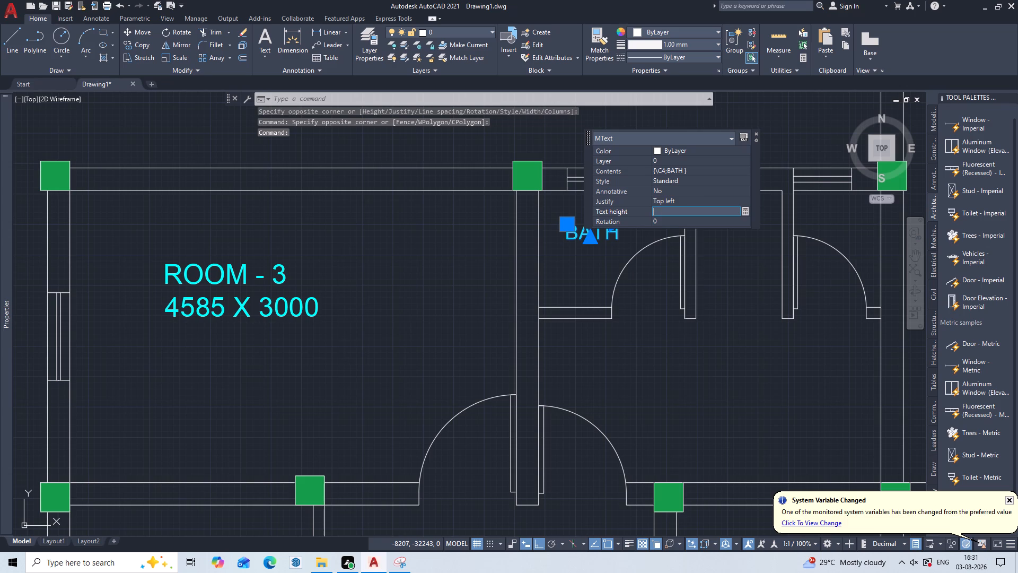
type("100")
key("Return")
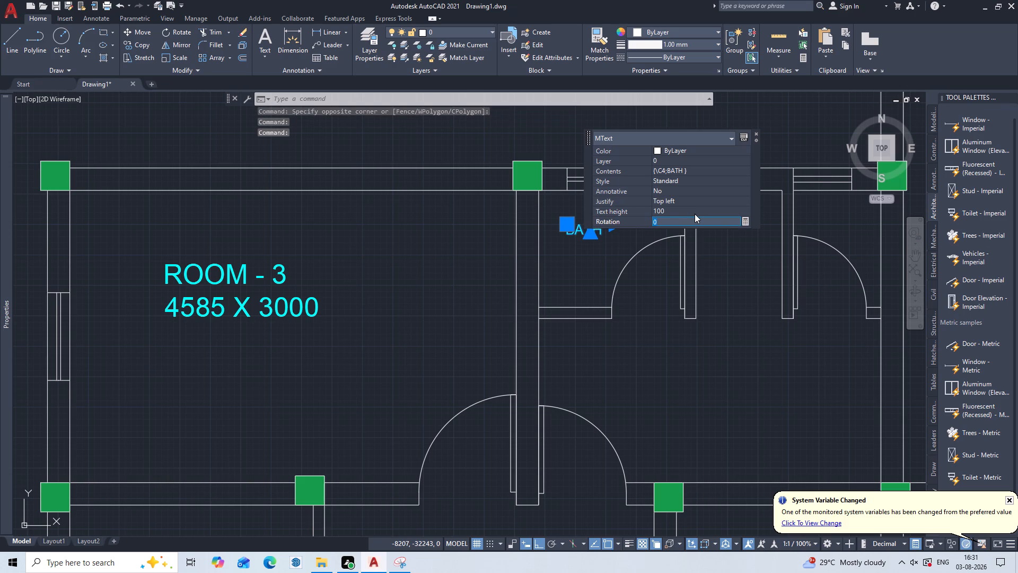
key("Escape")
scroll(620, 242, "down", 1)
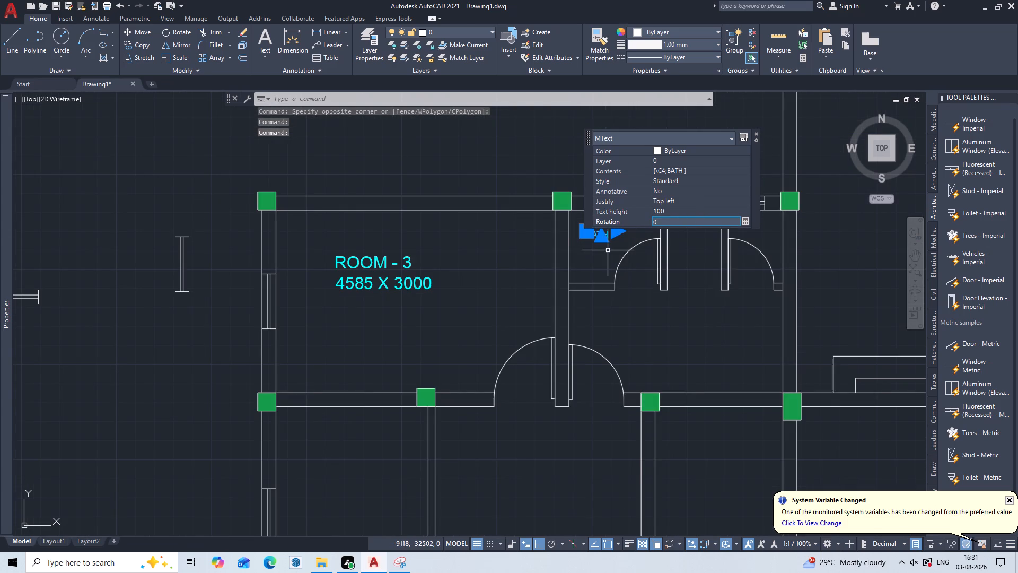
key("Escape")
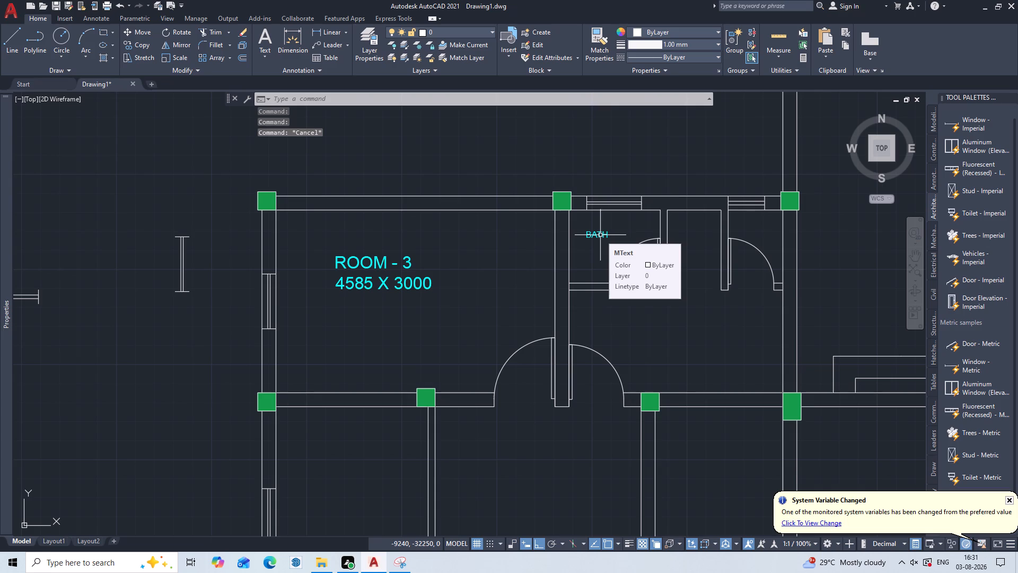
Move the BATH label horizontally to the right by about 541 units, above the door swing.
scroll(603, 228, "up", 2)
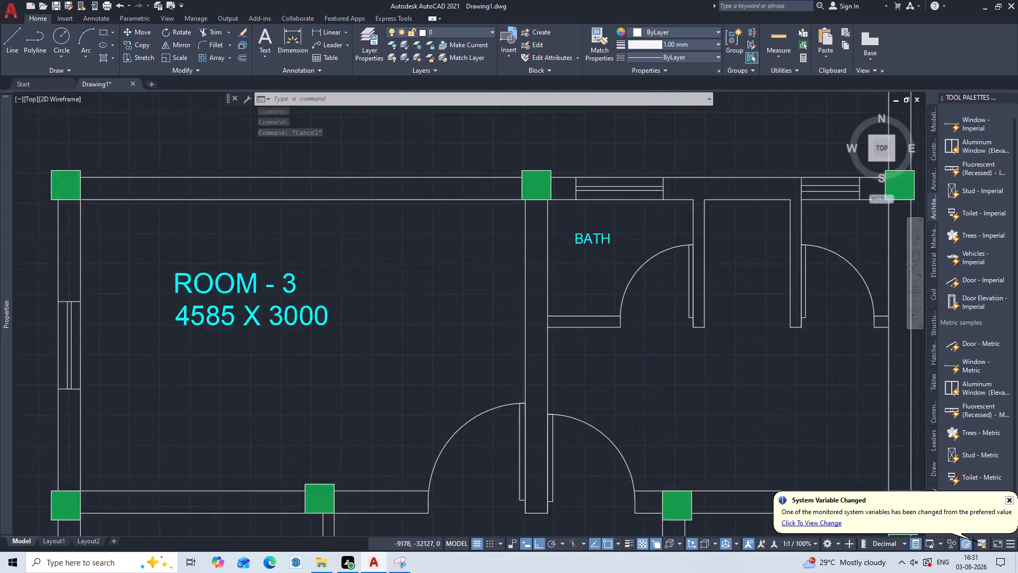
key("m")
key("Return")
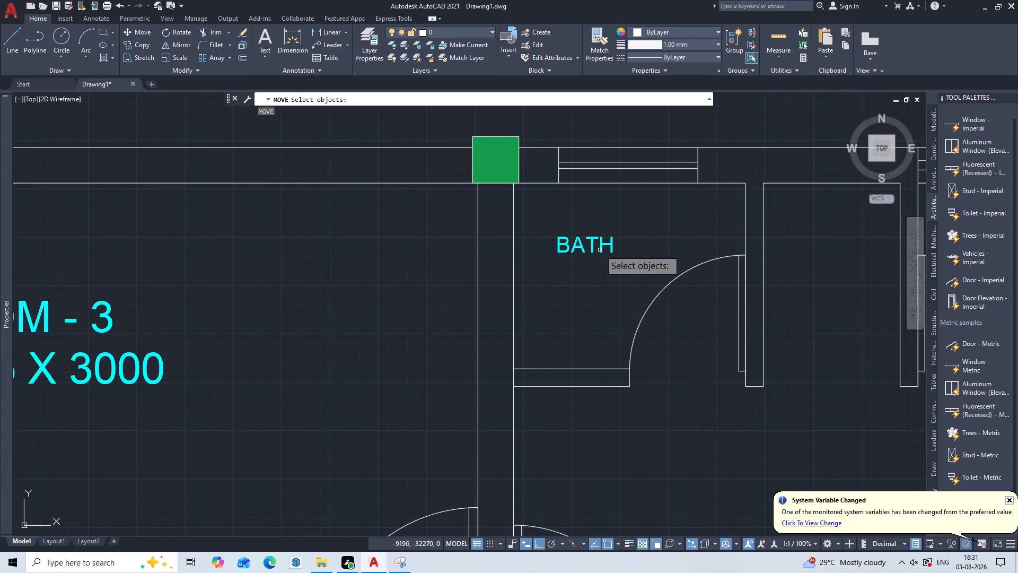
left_click(600, 250)
key("Return")
left_click(596, 248)
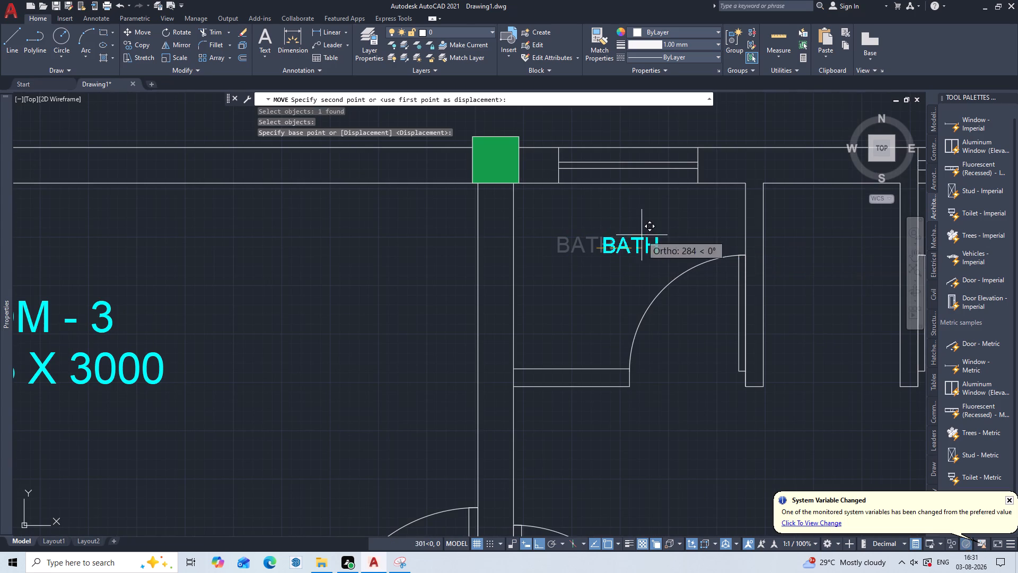
left_click(680, 238)
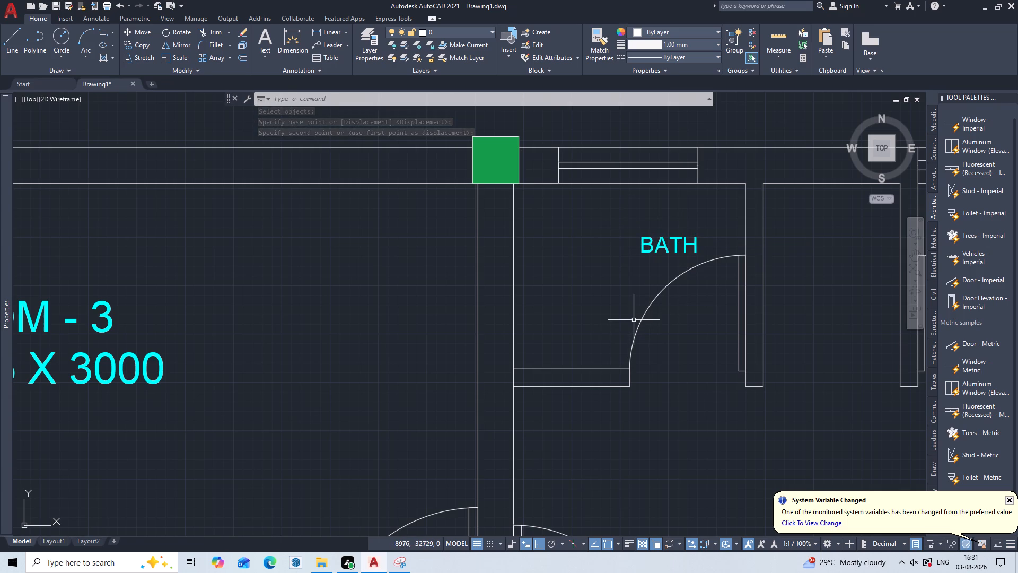
Add cyan multiline text reading "WC" inside the door swing of the other small room, right of the bath.
key("t")
key("Return")
middle_click_drag(789, 288, 305, 285)
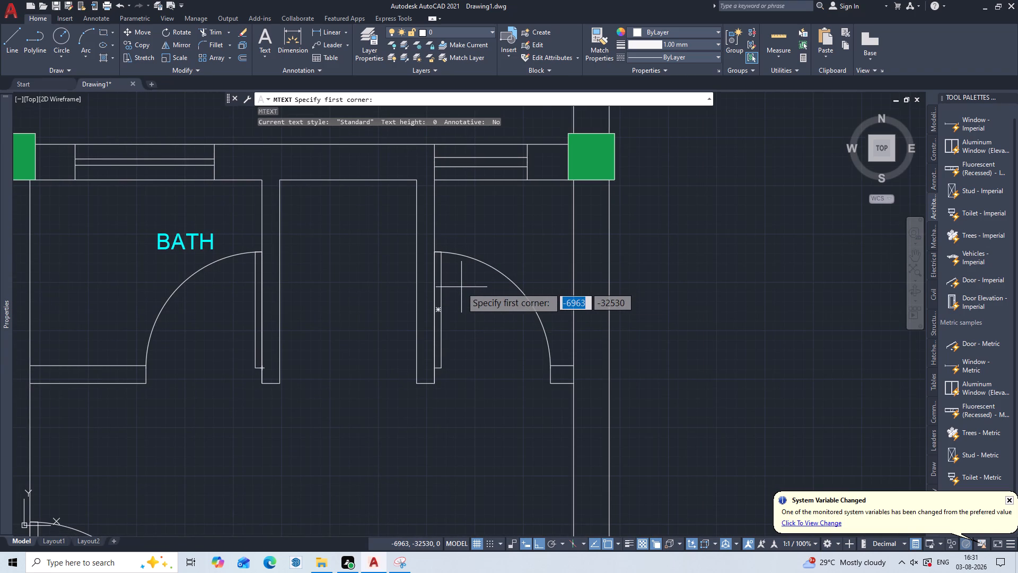
left_click(461, 287)
left_click(490, 315)
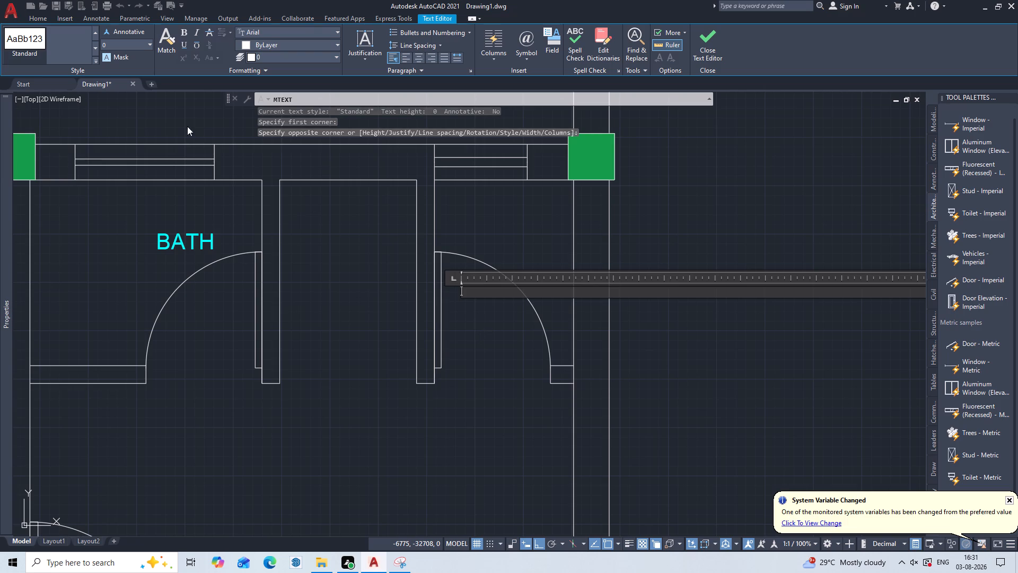
left_click(304, 45)
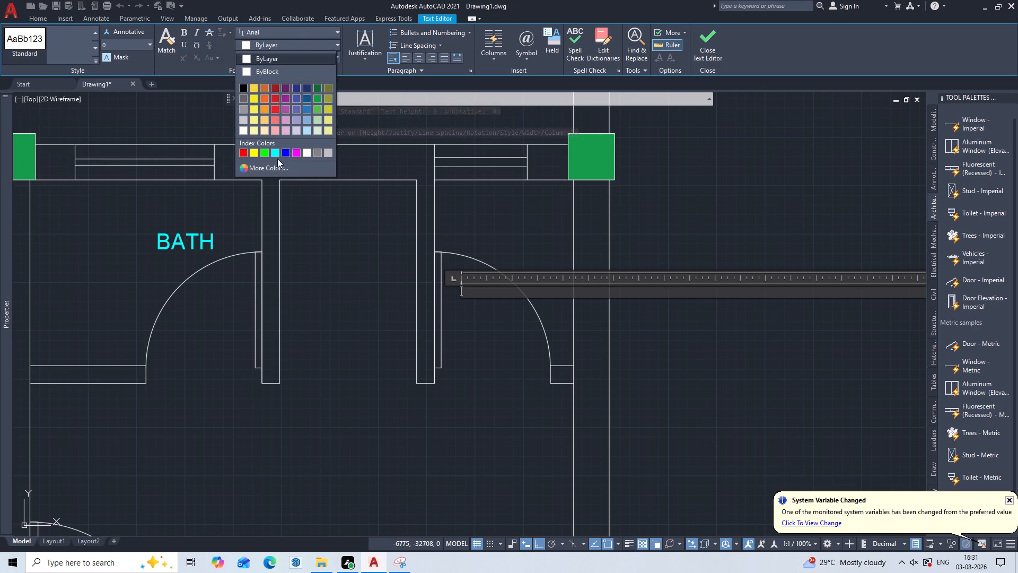
left_click(277, 153)
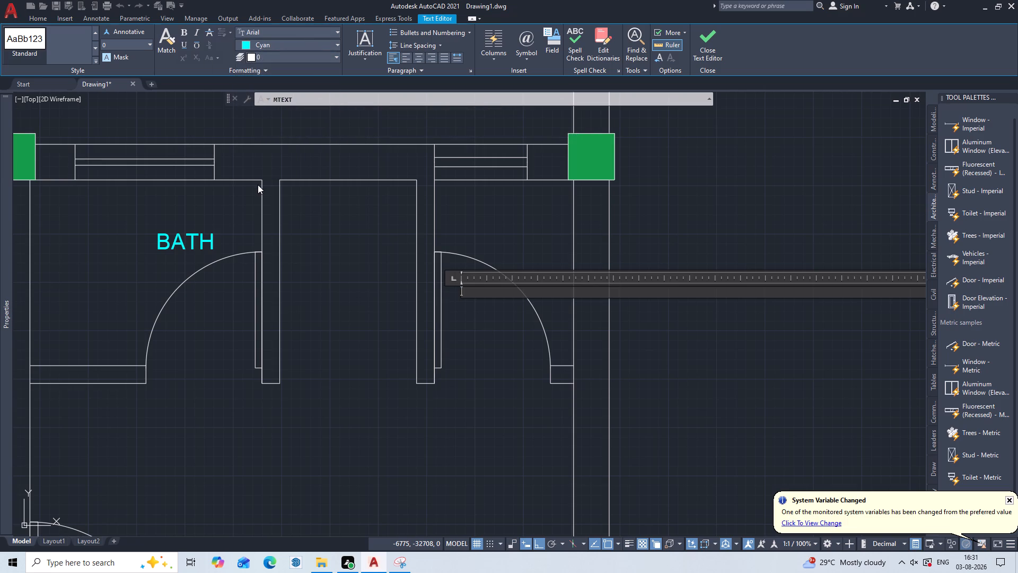
key("w")
key("c")
key("Escape")
left_click(521, 281)
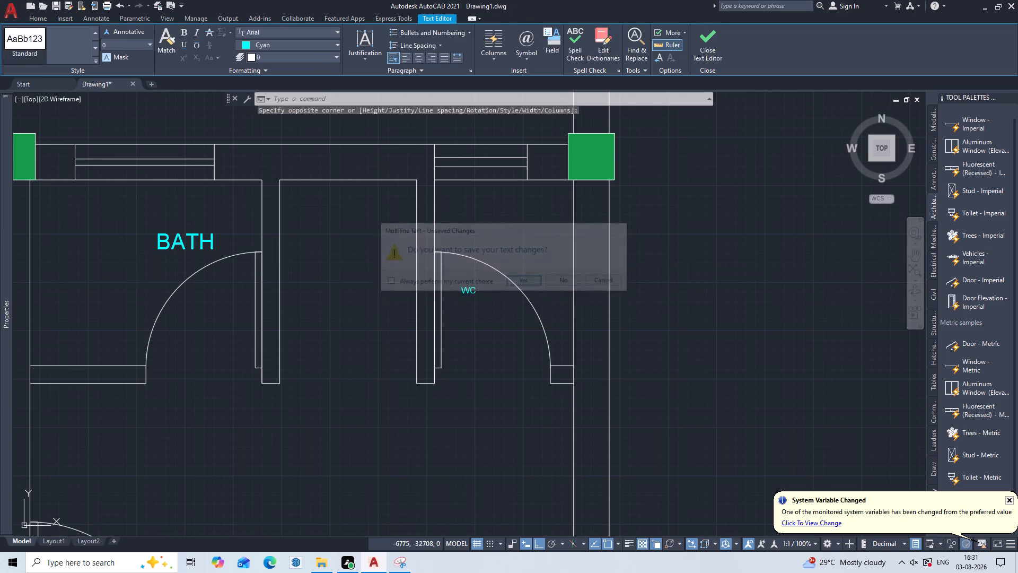
Set the WC label's text height to 150.
left_click(493, 283)
double_click(455, 312)
left_click(592, 269)
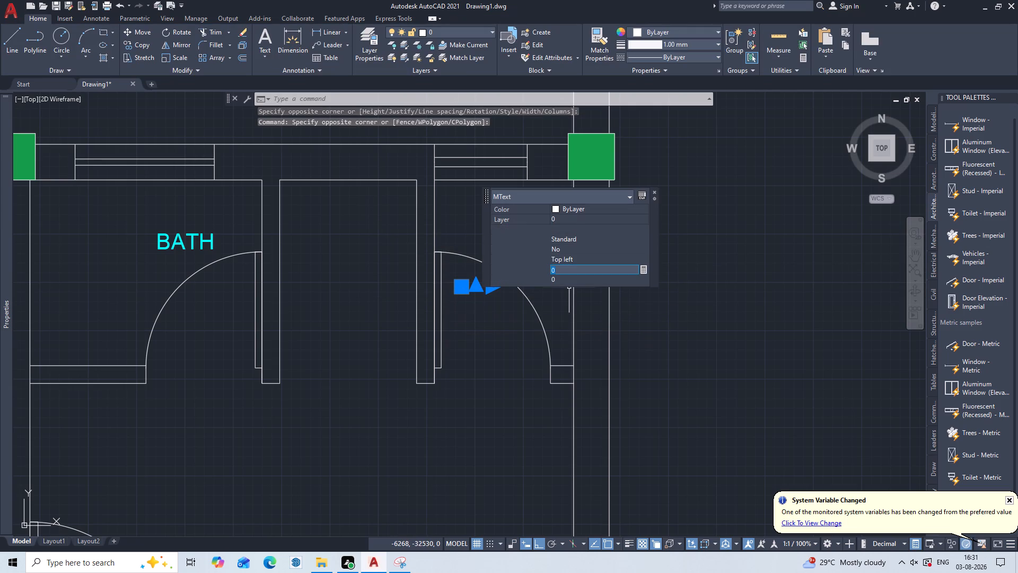
key("BackSpace")
key("1")
key("5")
key("0")
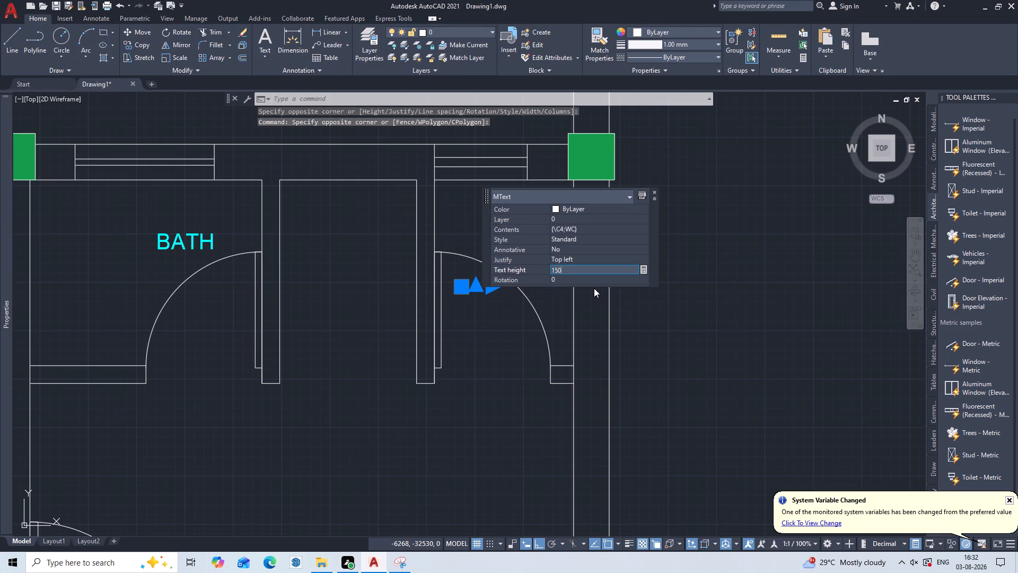
key("Return")
key("Escape")
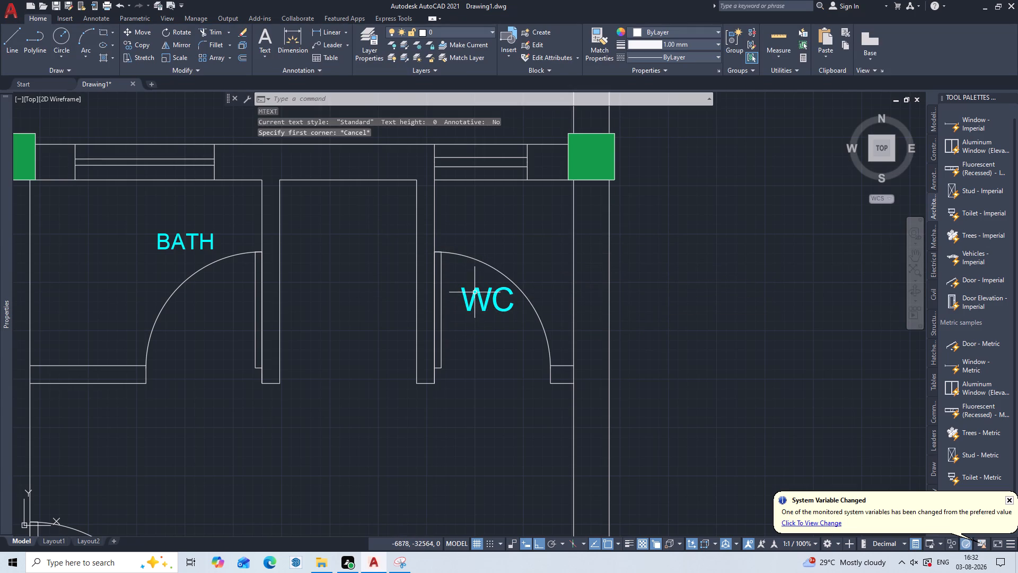
Add cyan multiline text reading "TOILET" and "3515 X 3000" on two lines in the space below the bath and WC.
scroll(475, 293, "down", 2)
middle_click_drag(435, 333, 473, 267)
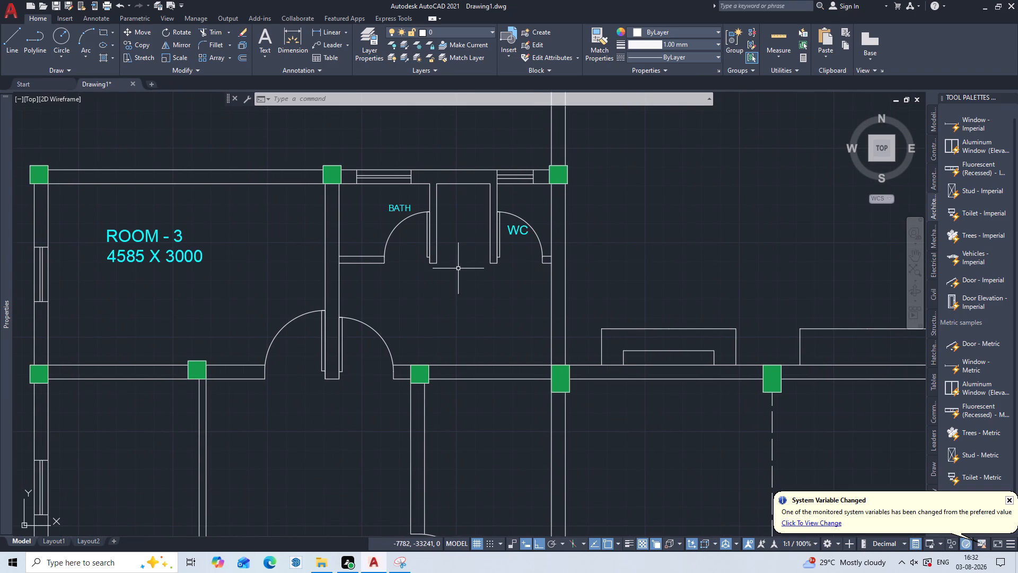
key("t")
key("Return")
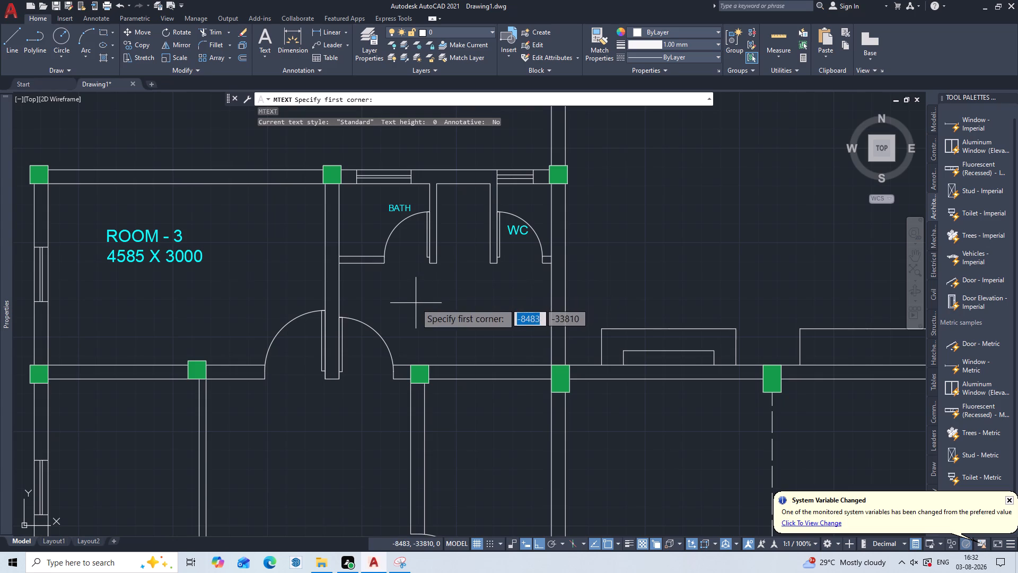
left_click(416, 303)
left_click(511, 300)
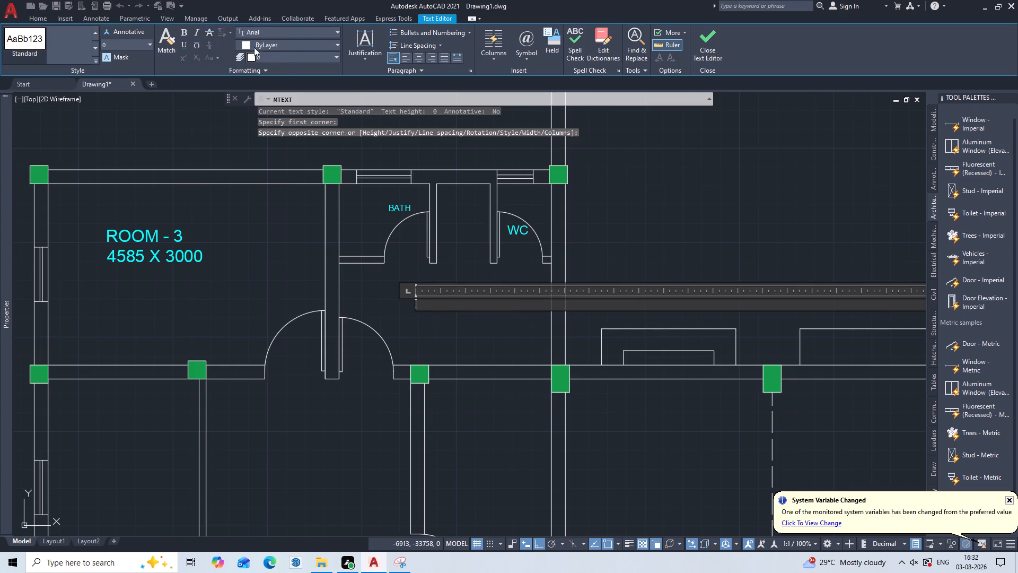
left_click(285, 45)
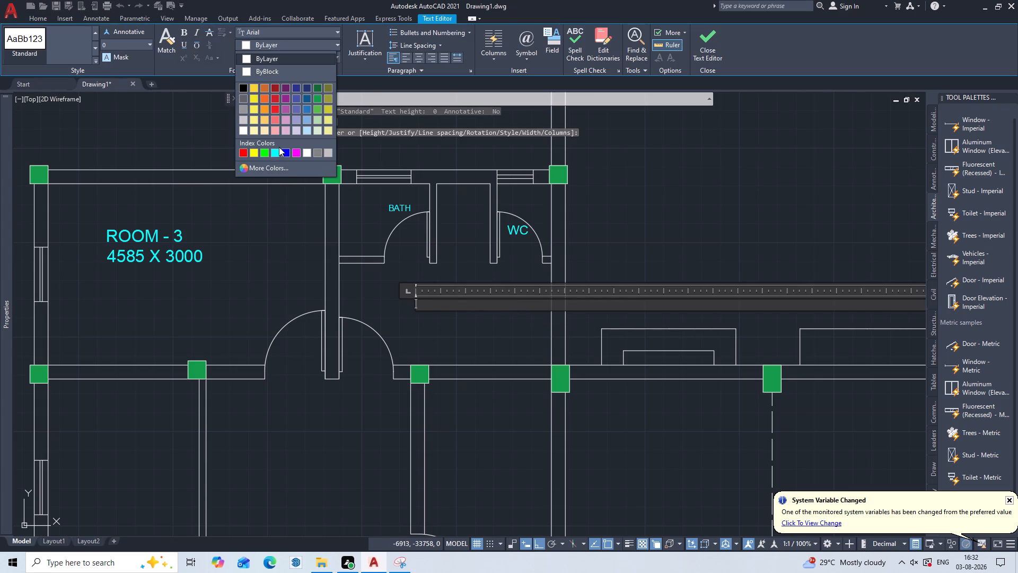
left_click(276, 152)
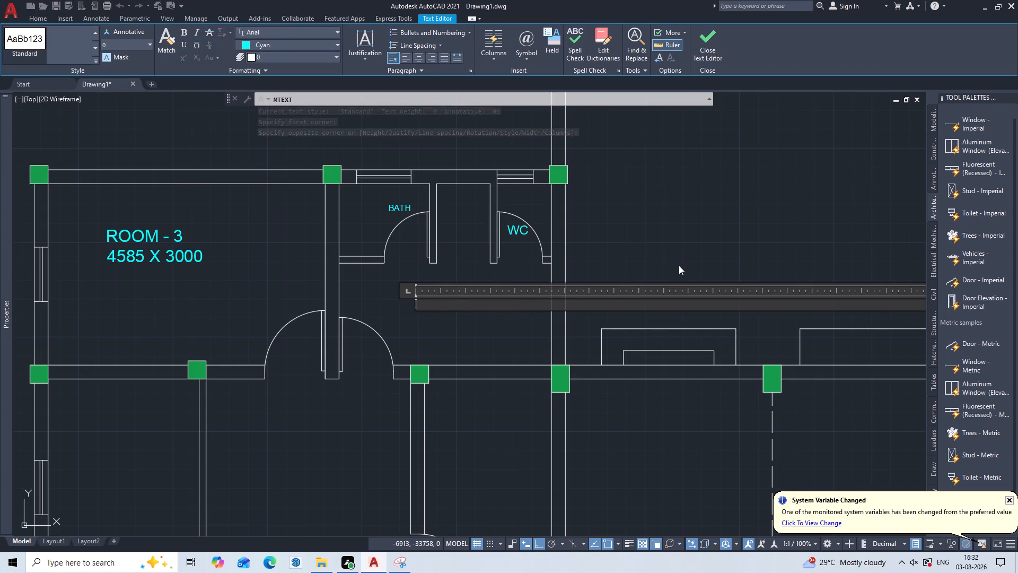
key("t")
key("o")
type("IL")
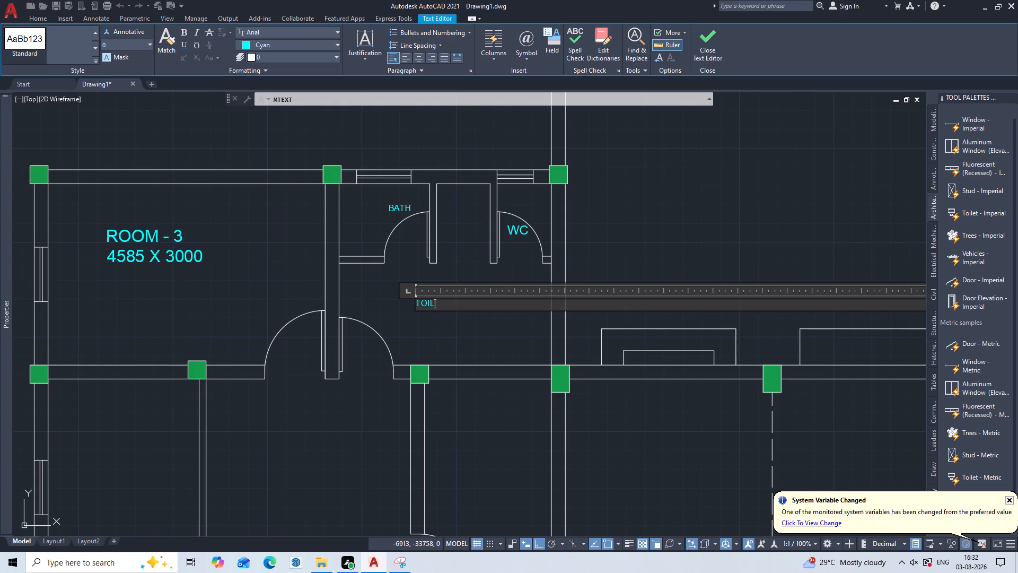
type("ET")
key("space")
key("Return")
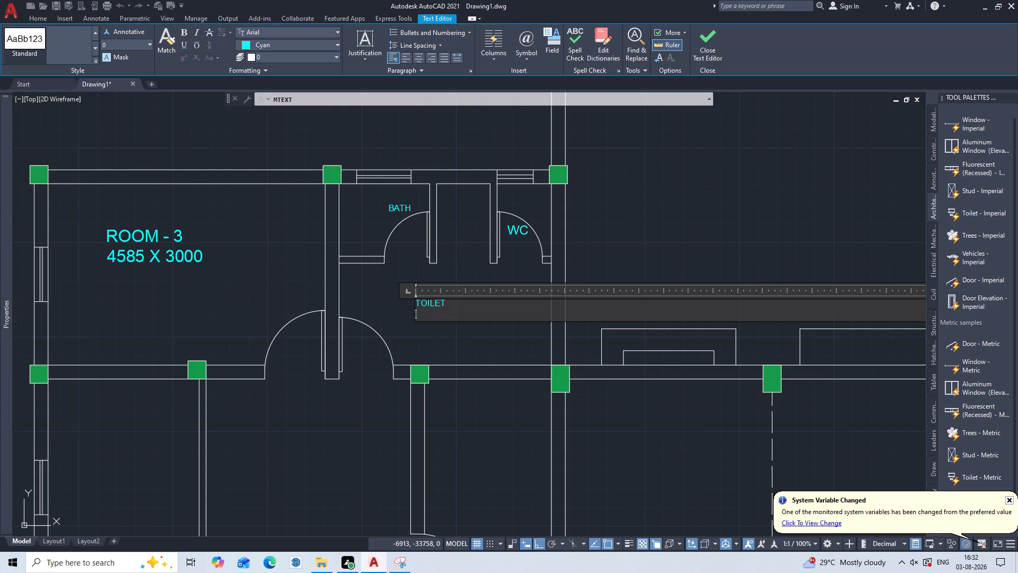
type("35")
key("1")
key("5")
key("space")
type("X")
key("space")
type("3000")
key("Escape")
left_click(539, 280)
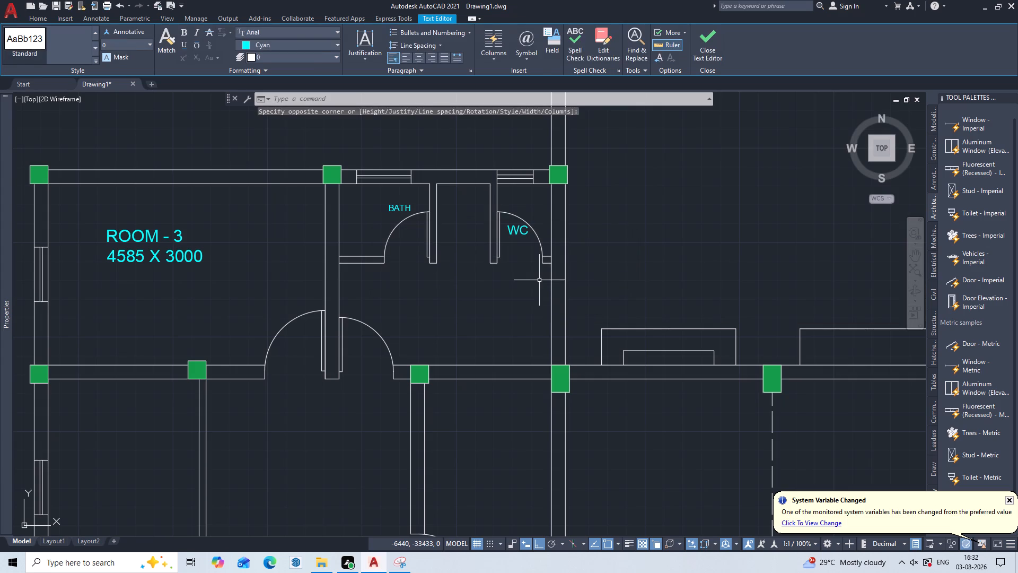
Set the TOILET label's text height to 200.
left_click_drag(528, 281, 520, 283)
left_click(399, 326)
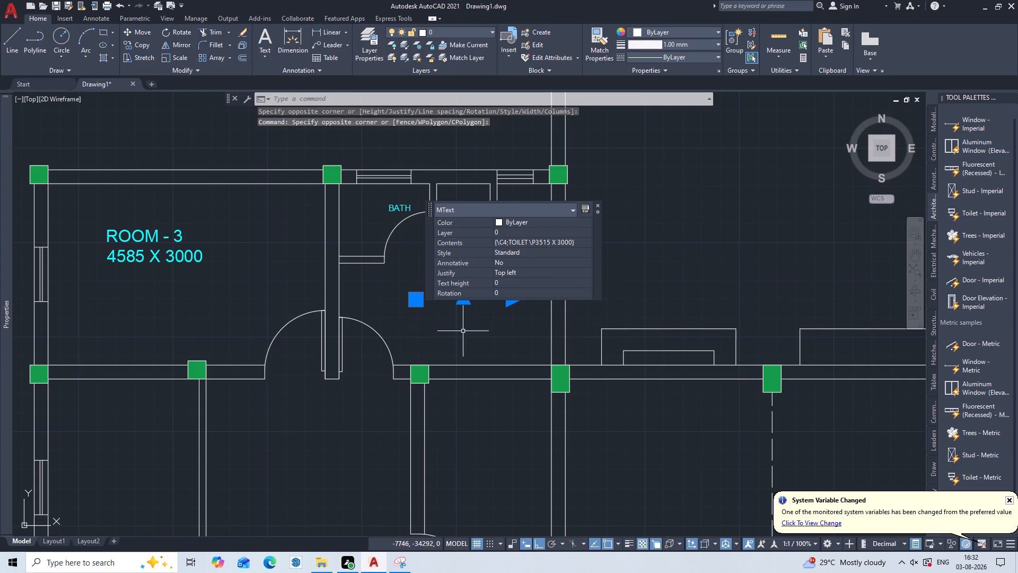
left_click(568, 281)
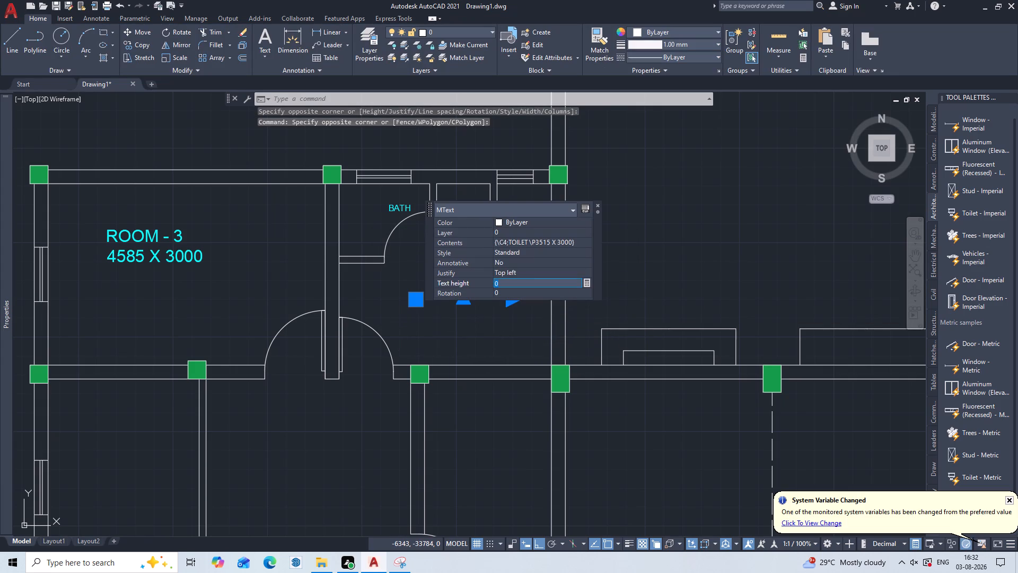
key("BackSpace")
type("200")
key("Return")
key("Escape")
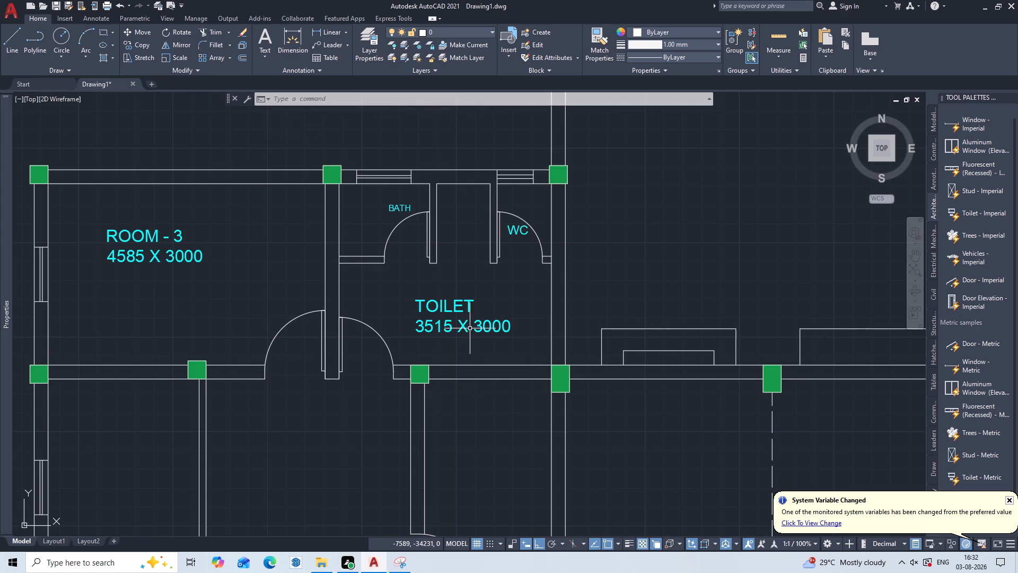
Place a multiline text box in the upper part of the room directly below ROOM - 3, beside its outer wall.
middle_click_drag(479, 316, 591, 249)
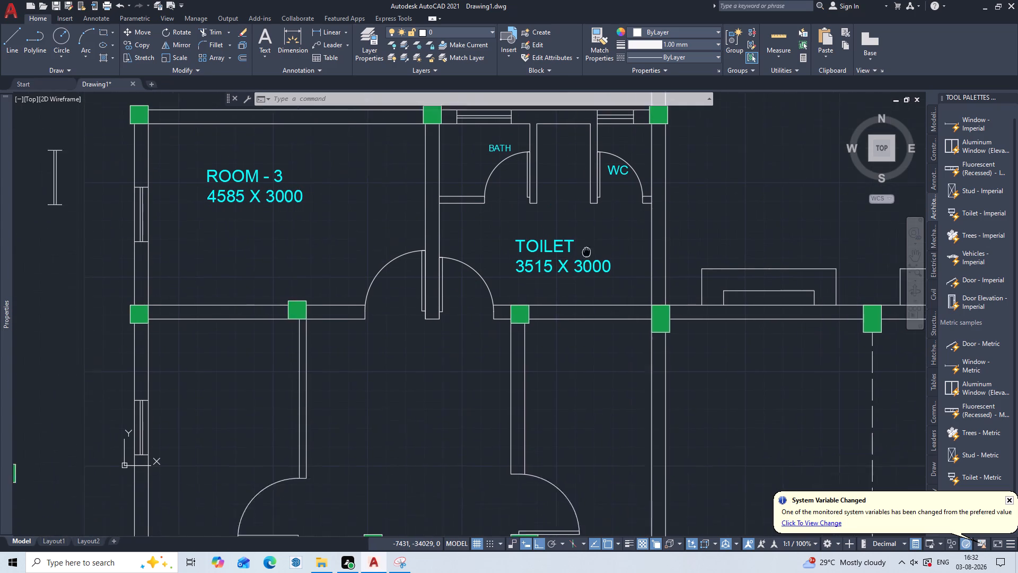
middle_click_drag(591, 249, 595, 246)
scroll(441, 349, "down", 1)
middle_click_drag(453, 345, 542, 275)
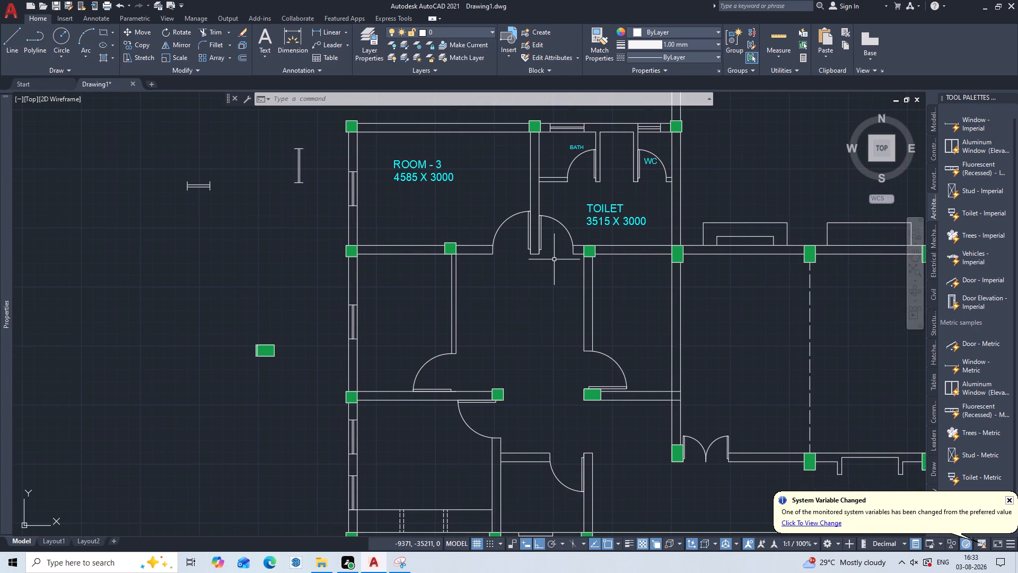
middle_click_drag(520, 286, 624, 233)
scroll(498, 272, "up", 2)
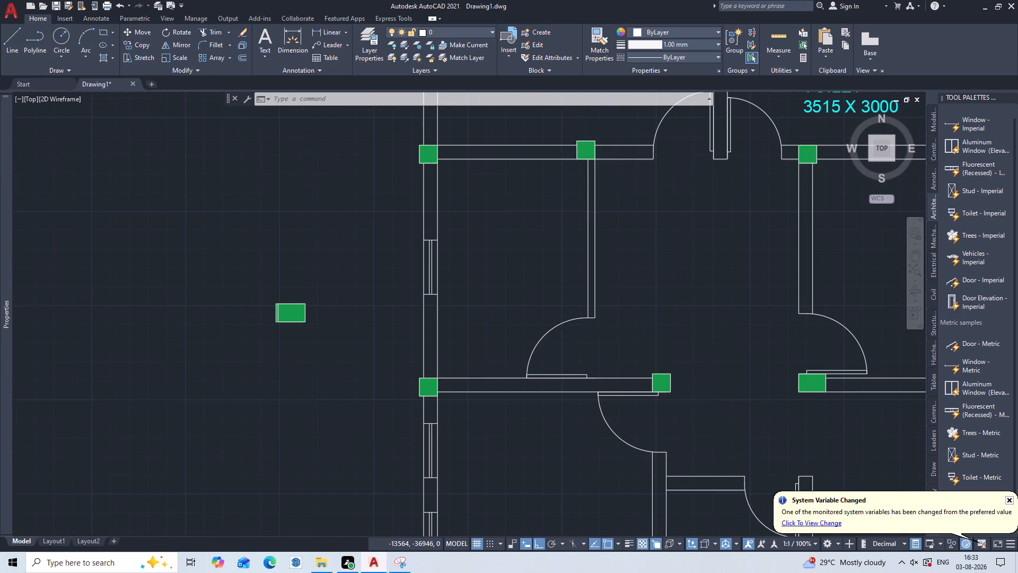
key("t")
key("Return")
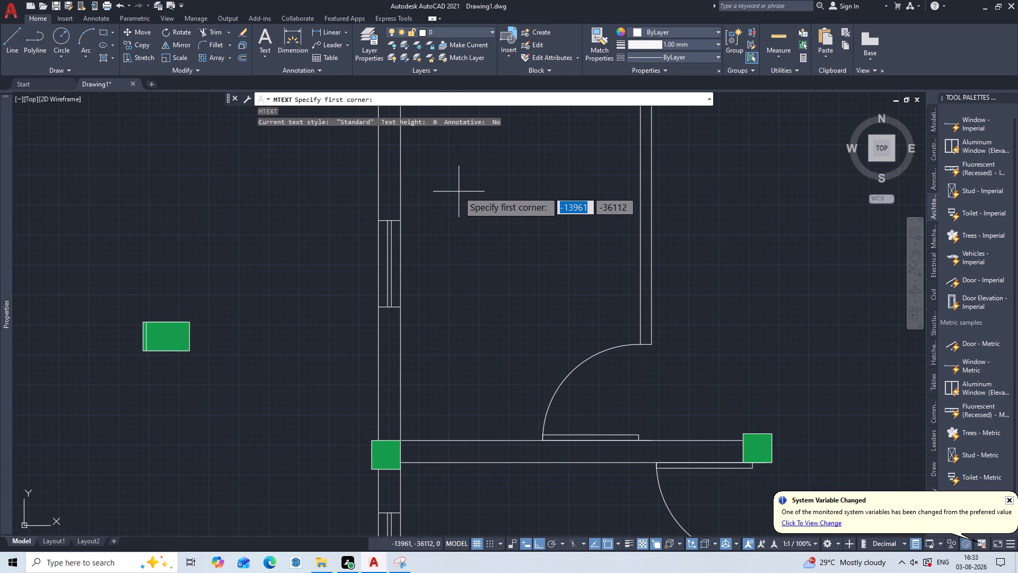
scroll(460, 194, "down", 1)
left_click_drag(464, 179, 469, 179)
left_click(521, 202)
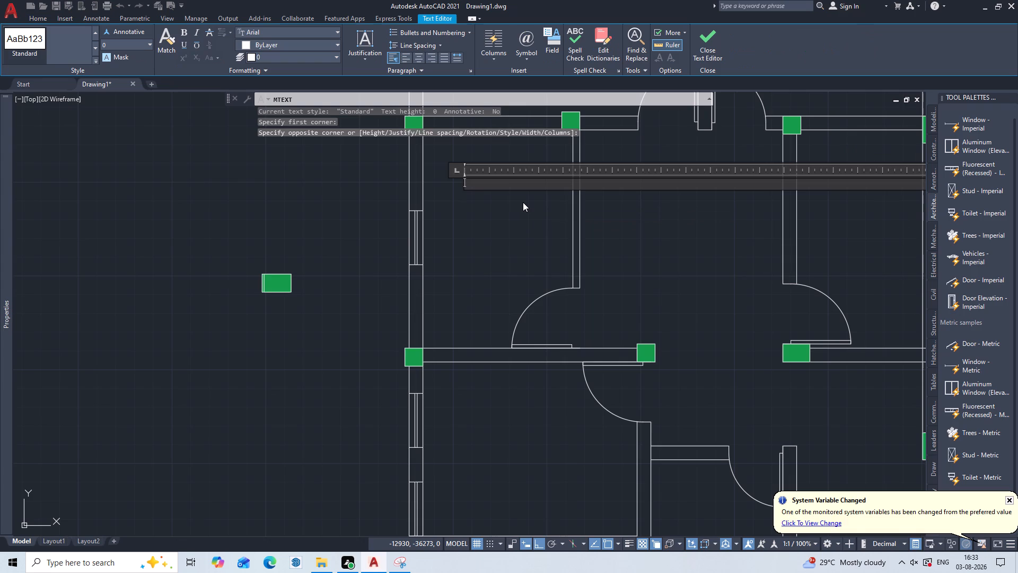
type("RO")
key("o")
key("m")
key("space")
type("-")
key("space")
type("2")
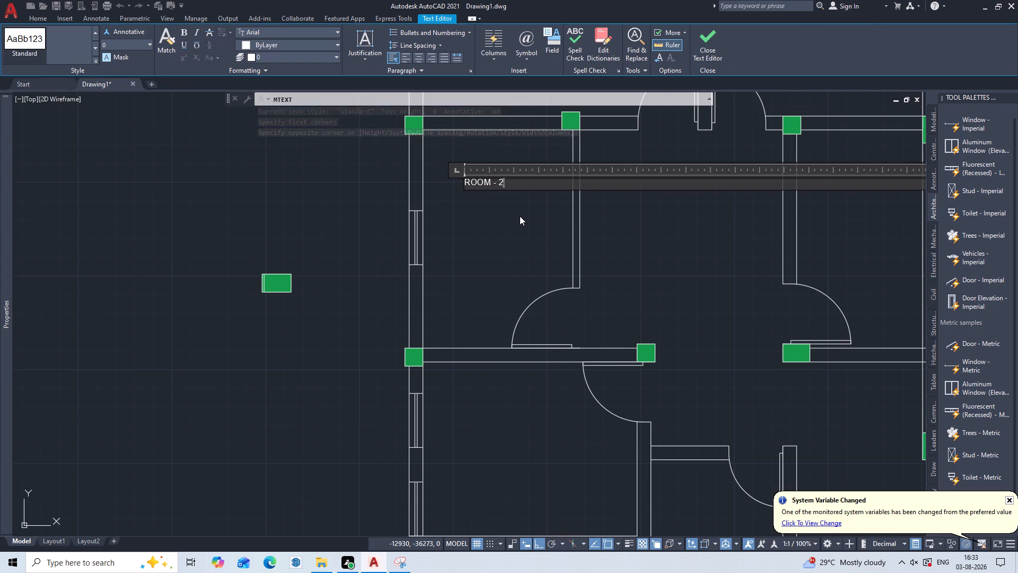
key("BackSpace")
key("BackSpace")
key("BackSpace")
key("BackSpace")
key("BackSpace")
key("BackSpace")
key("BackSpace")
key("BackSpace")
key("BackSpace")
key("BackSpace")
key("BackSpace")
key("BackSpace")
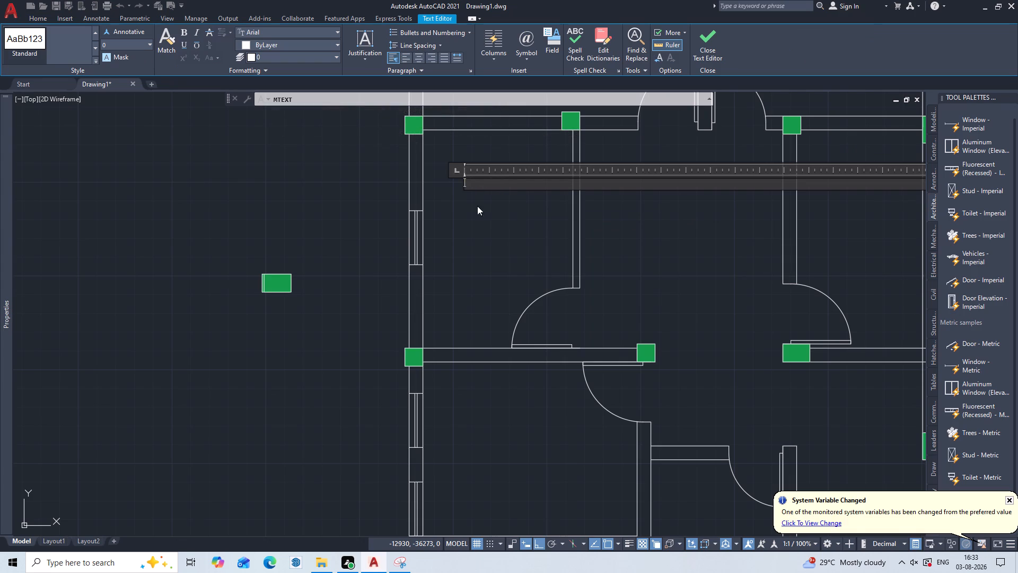
Enter cyan text reading "ROOM -2" and "2500 X 3635" on two lines in the open text box and save it.
left_click(325, 46)
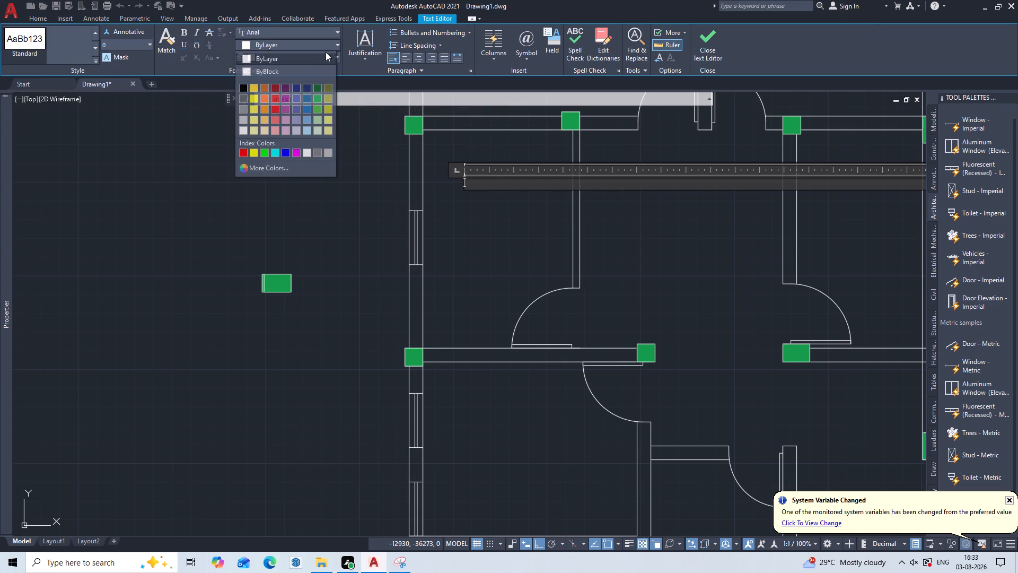
left_click(273, 156)
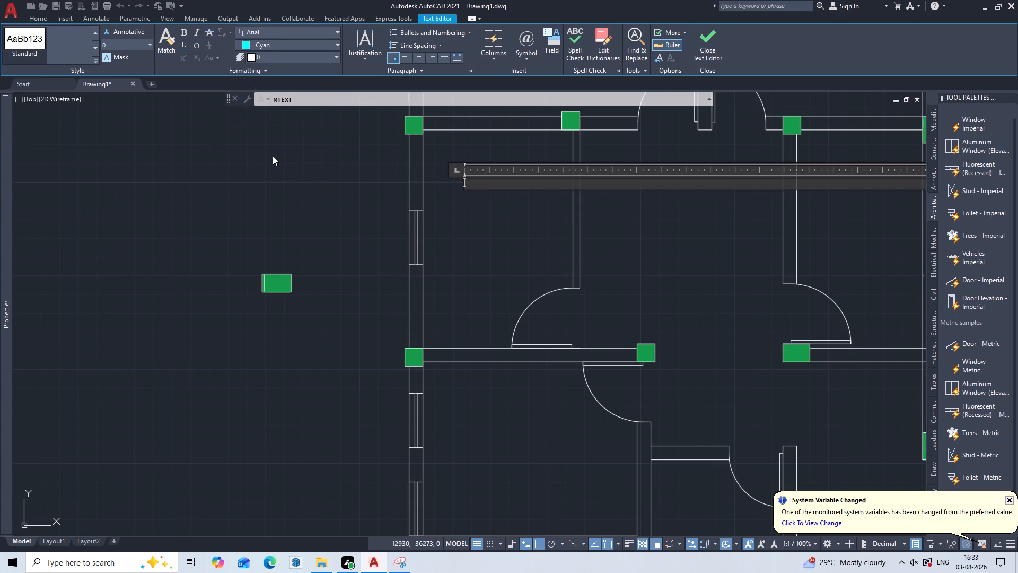
type("ROOM")
key("space")
key("minus")
key("2")
key("backslash")
key("Return")
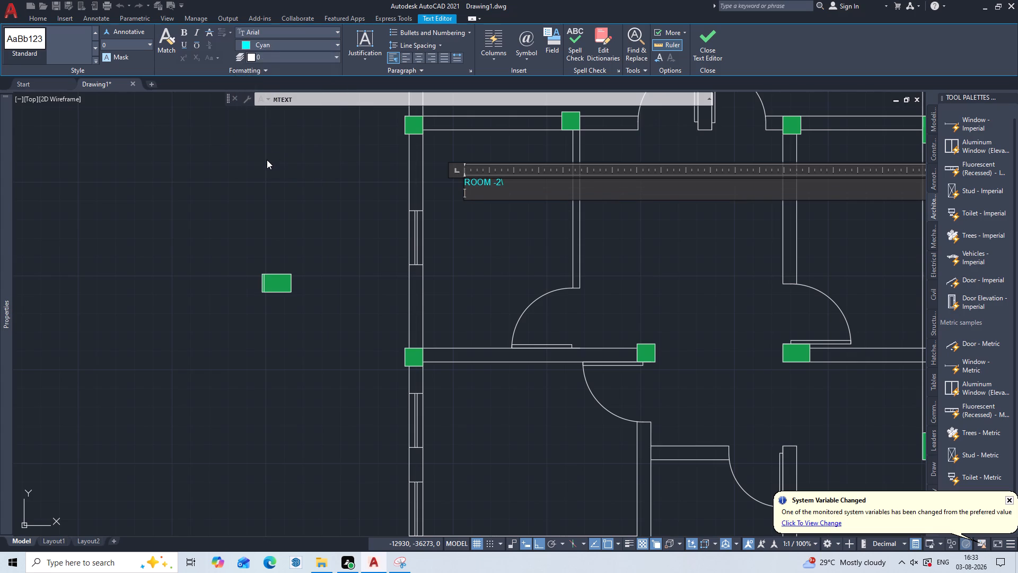
key("BackSpace")
key("BackSpace")
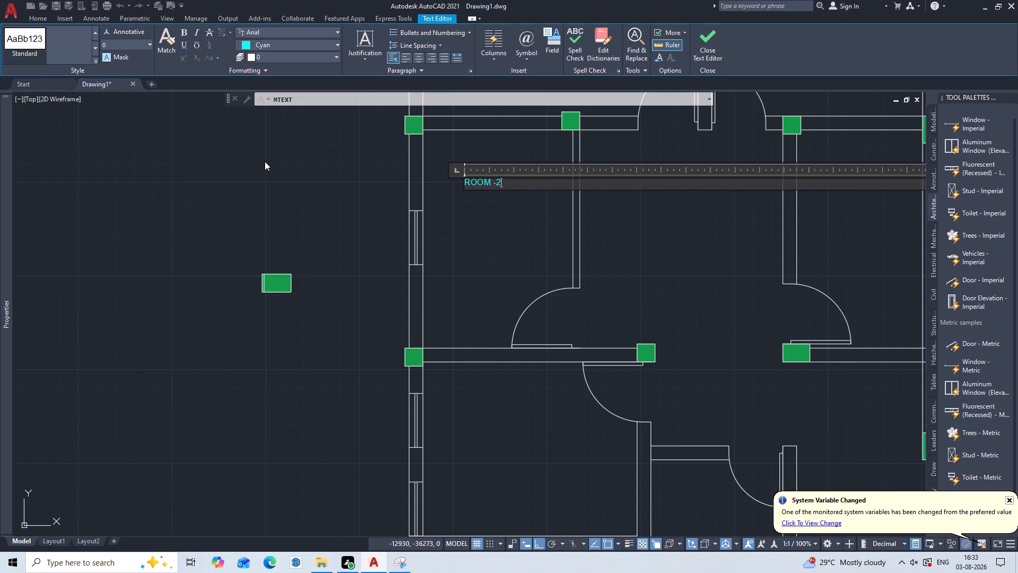
key("Return")
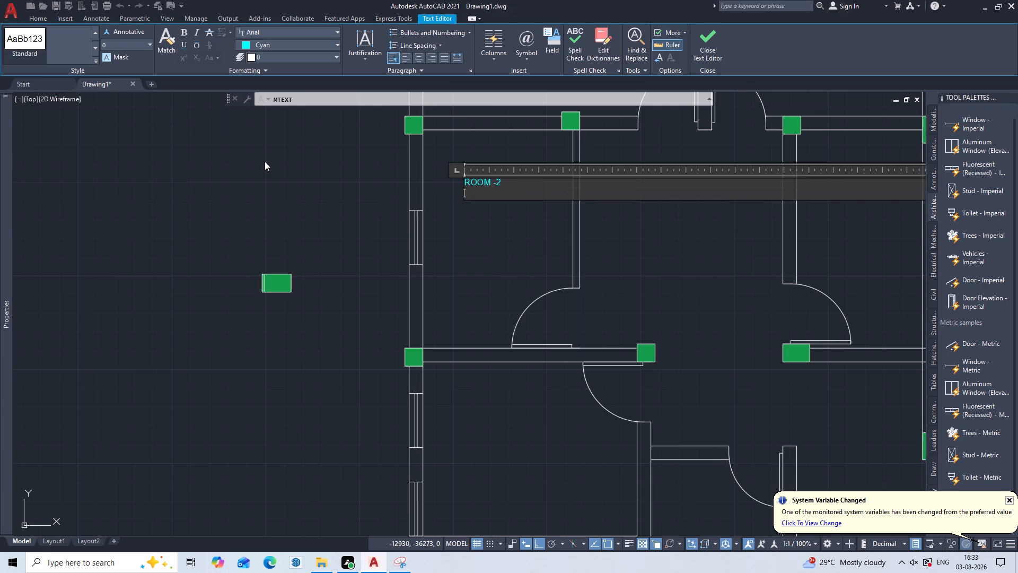
type("2500")
key("space")
type("X")
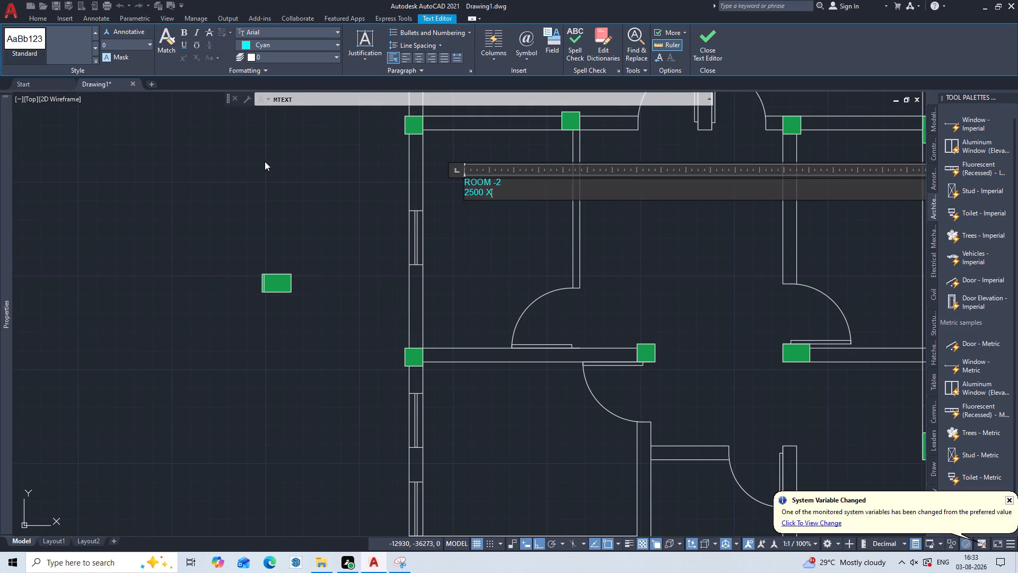
key("space")
type("3635")
key("Escape")
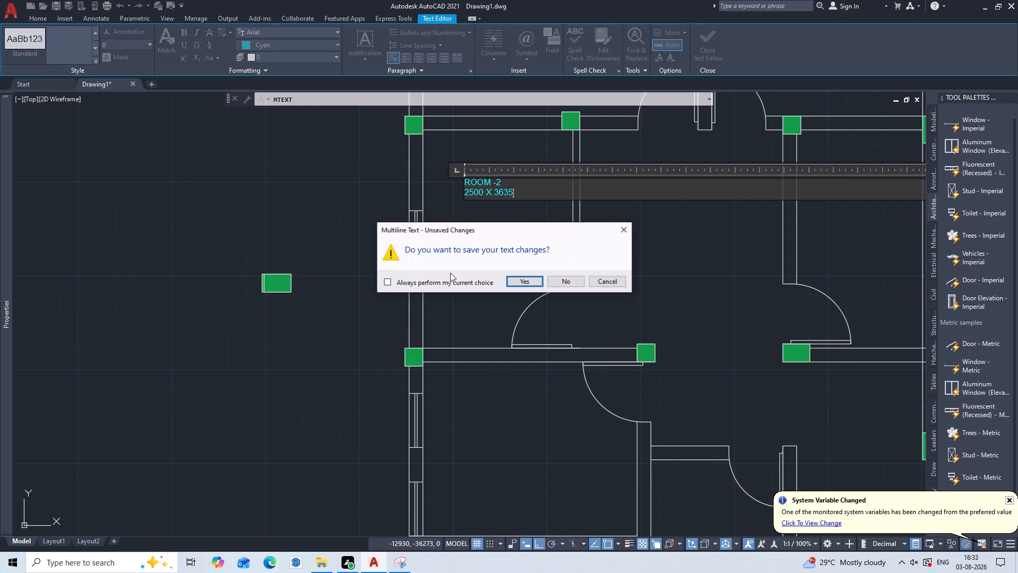
left_click(526, 278)
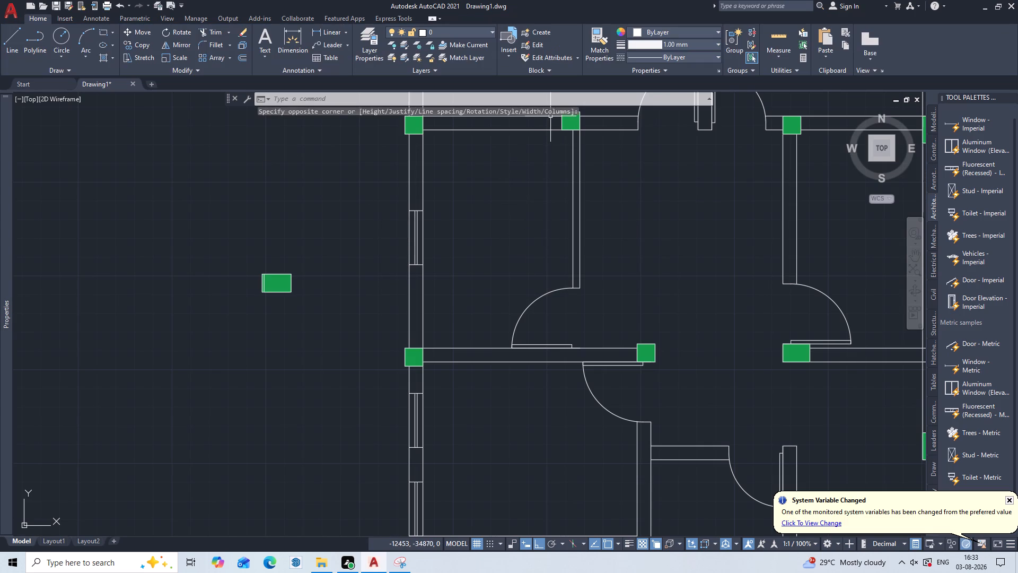
Set the ROOM -2 label's text height to 200.
left_click_drag(542, 153, 537, 155)
left_click(440, 219)
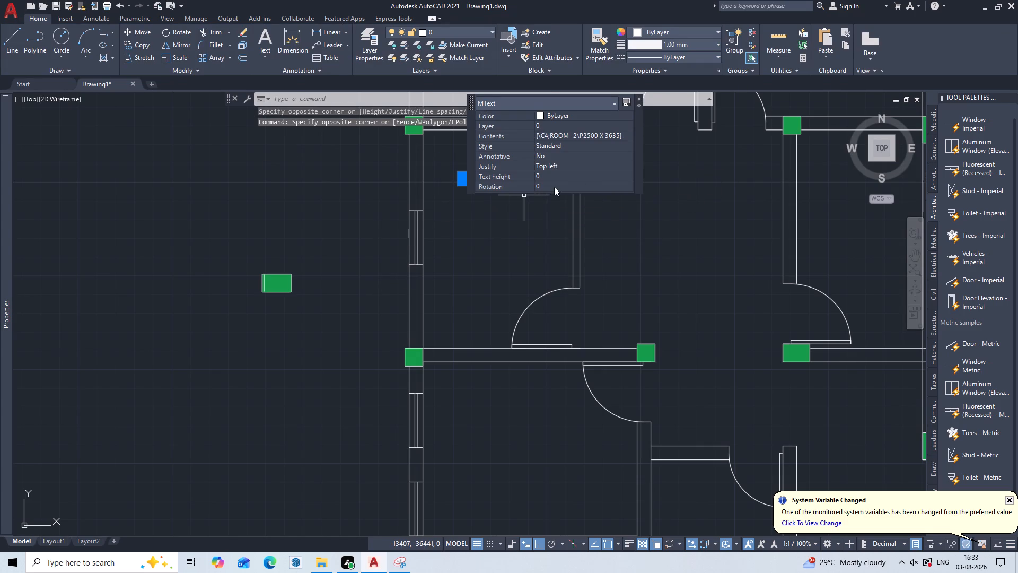
left_click(585, 175)
key("BackSpace")
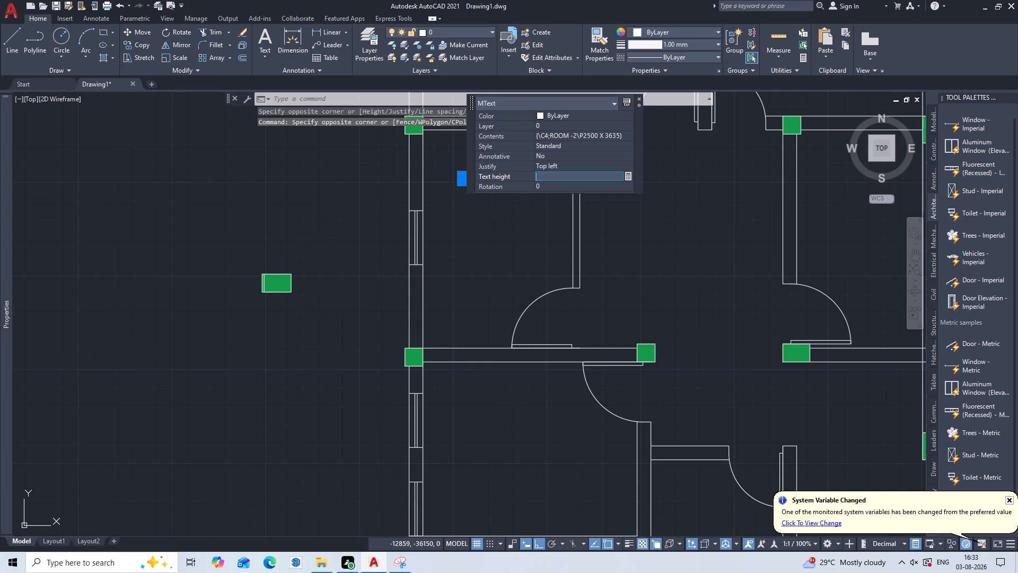
key("1")
key("5")
key("BackSpace")
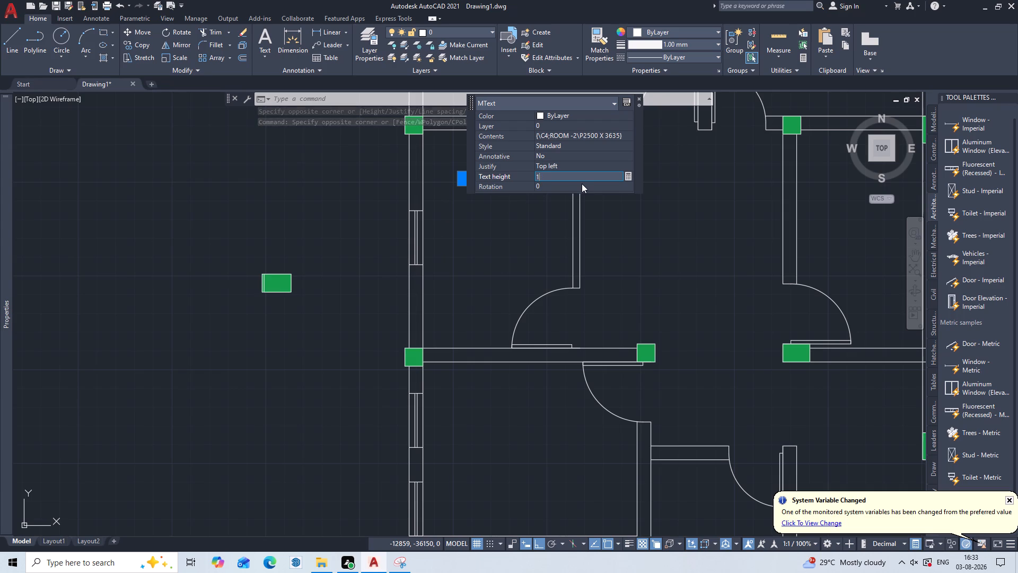
key("BackSpace")
type("200")
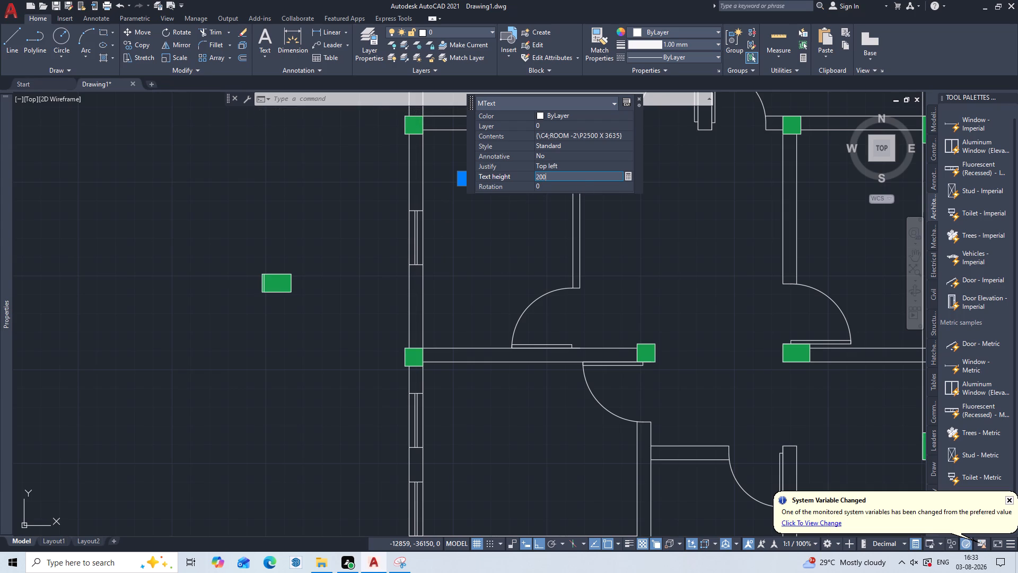
key("Return")
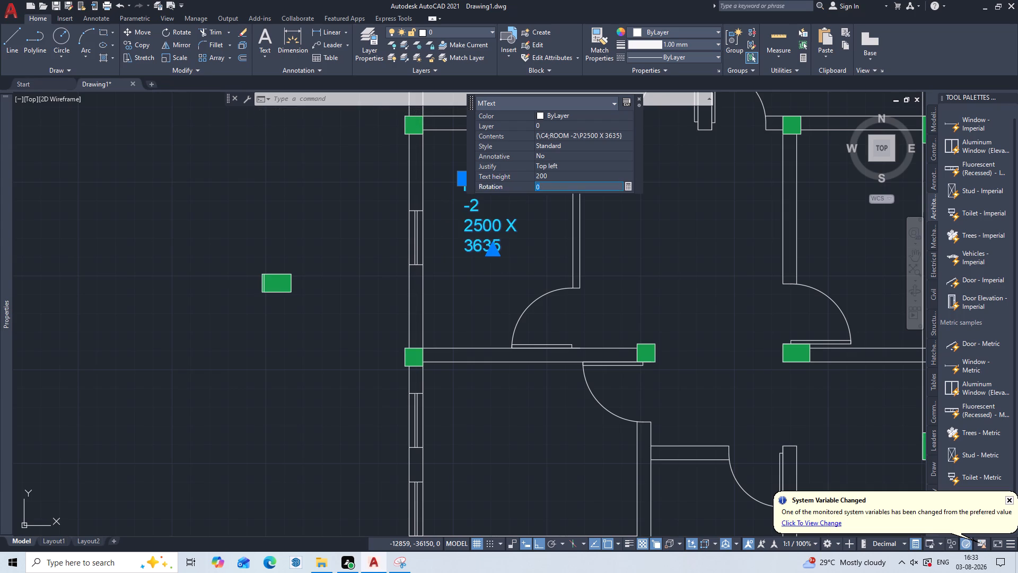
key("Escape")
key("Escape")
Widen the ROOM -2 label's text frame by about 1210 so its name and size each fit on one line.
left_click(490, 189)
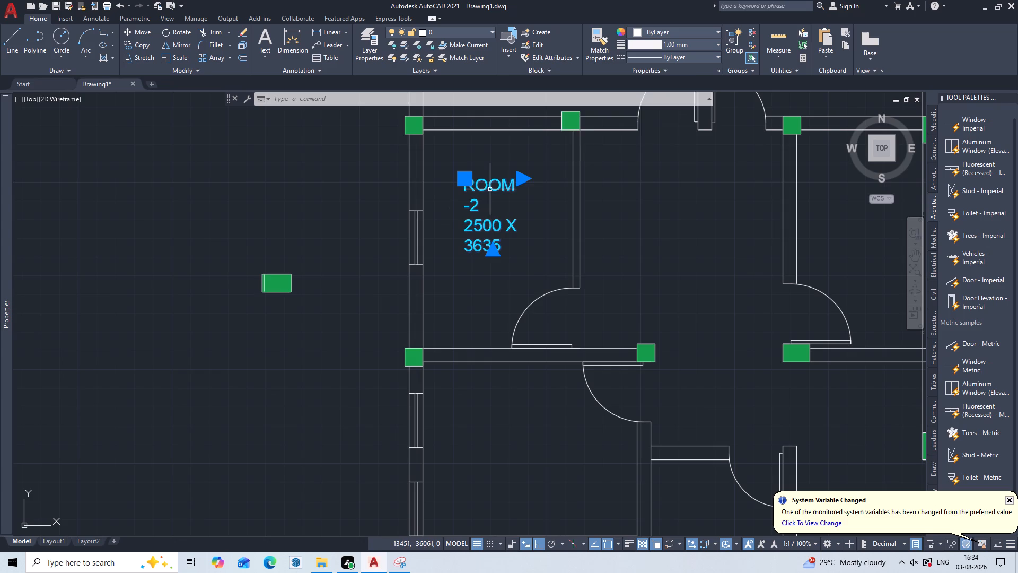
left_click(525, 180)
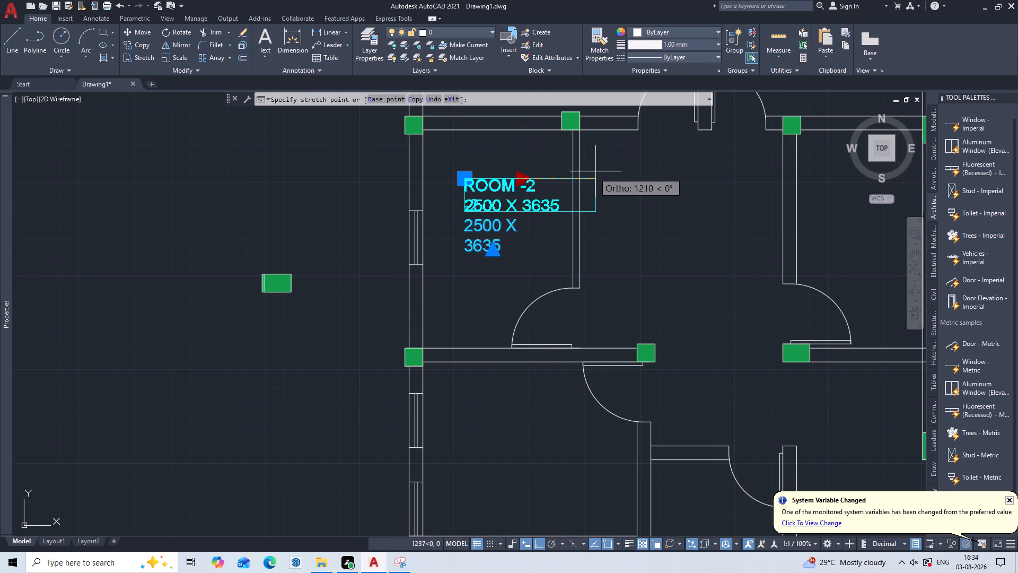
left_click(595, 171)
key("Escape")
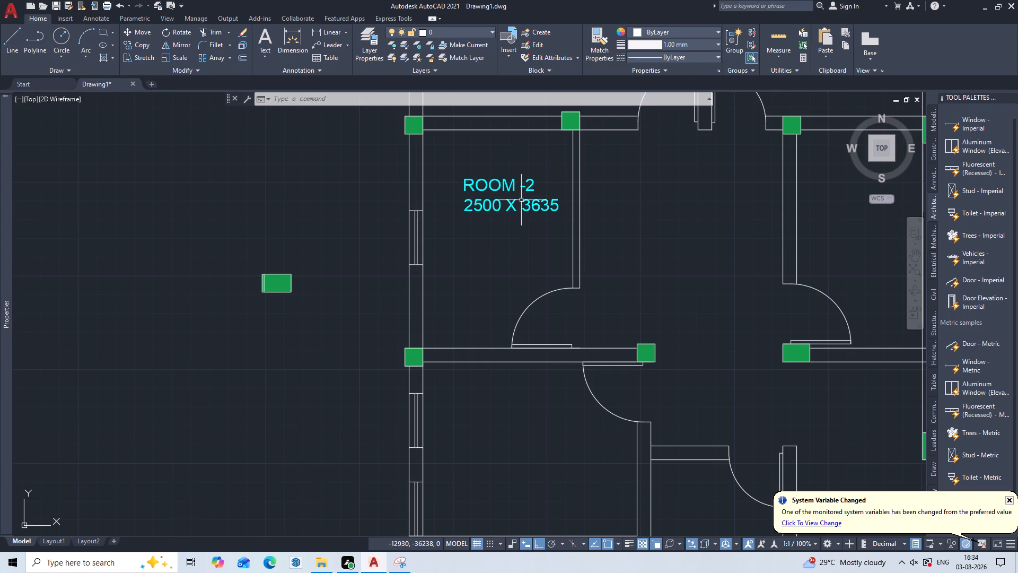
Move the ROOM -2 label down and toward the outer wall, with Ortho off, beside the room's window.
key("m")
key("Return")
left_click(522, 196)
left_click(488, 220)
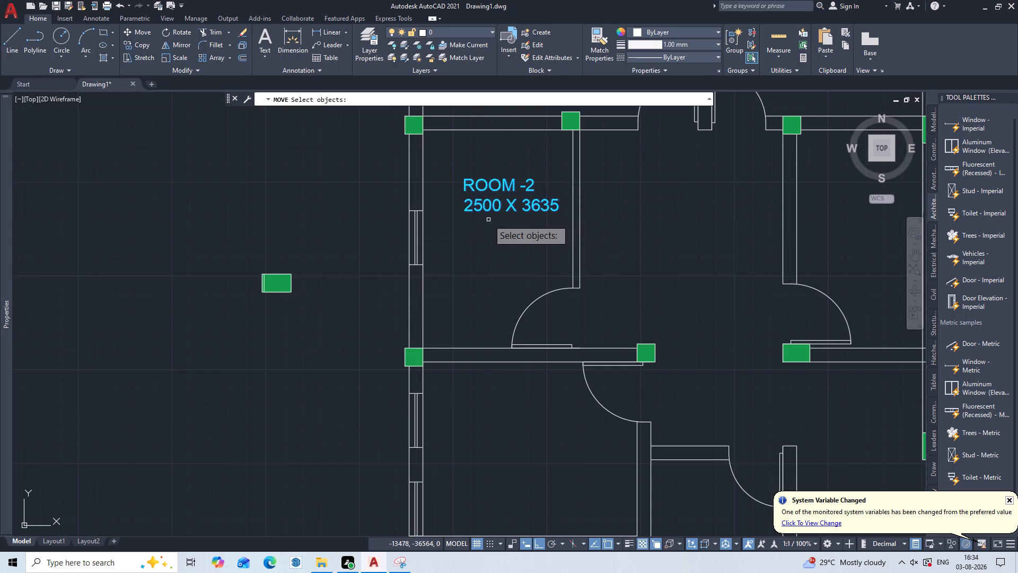
key("Return")
left_click(467, 214)
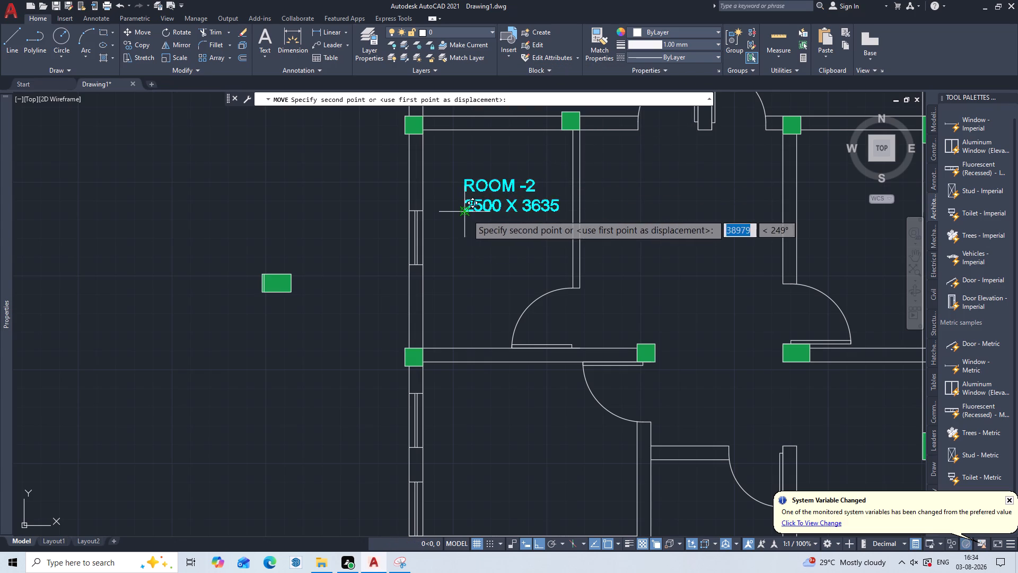
key("F8")
left_click(458, 253)
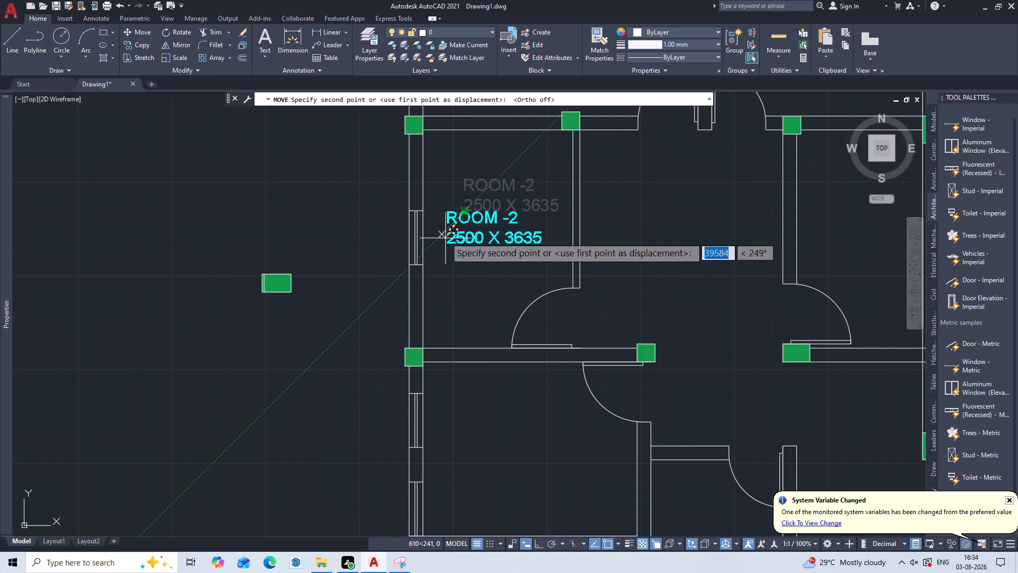
left_click(452, 240)
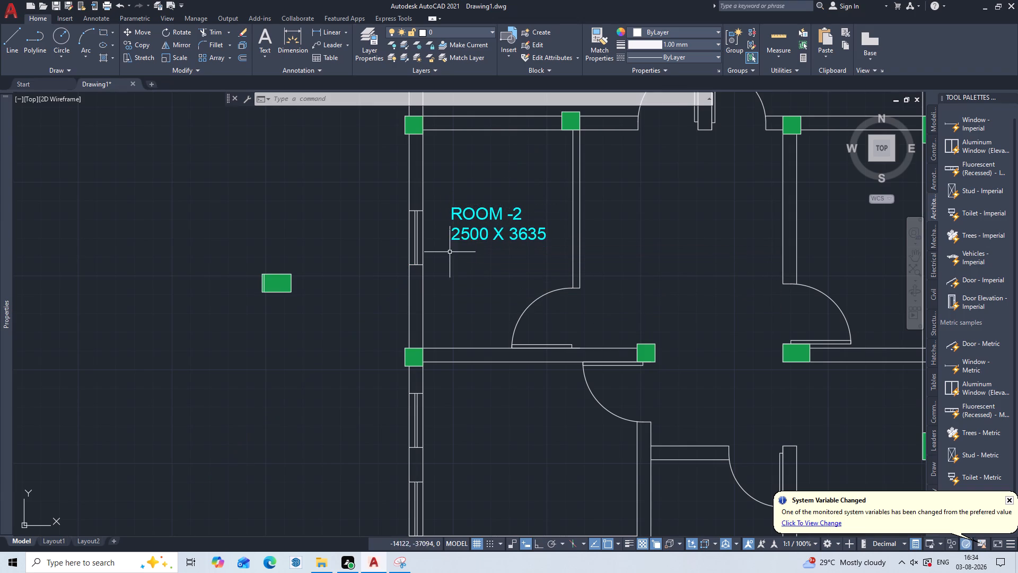
Add cyan multiline text reading "LOBBY" and "3100 X 3635" on two lines in the space beside ROOM -2, and save it.
scroll(521, 241, "down", 1)
middle_click_drag(521, 241, 414, 207)
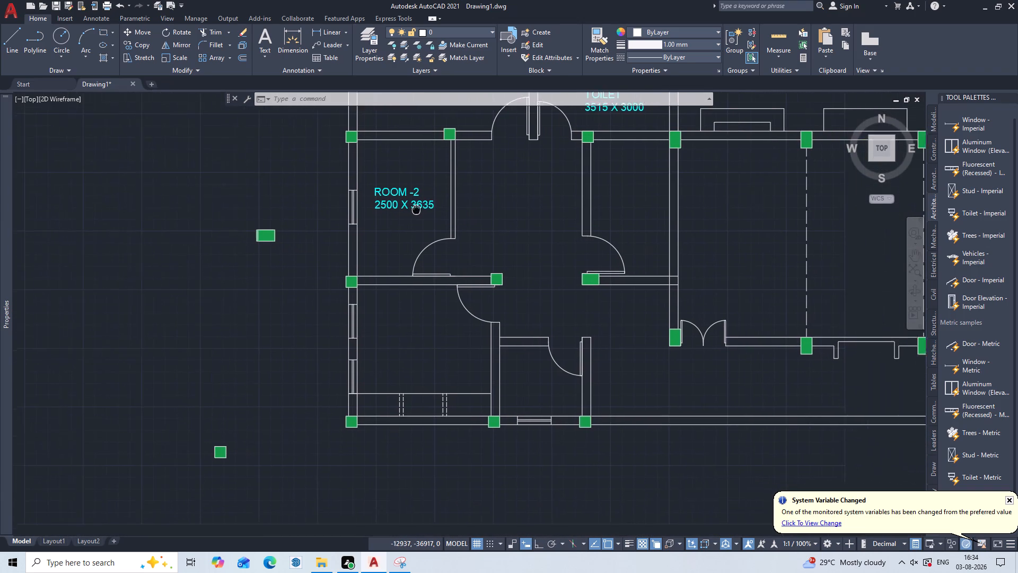
middle_click_drag(414, 207, 407, 205)
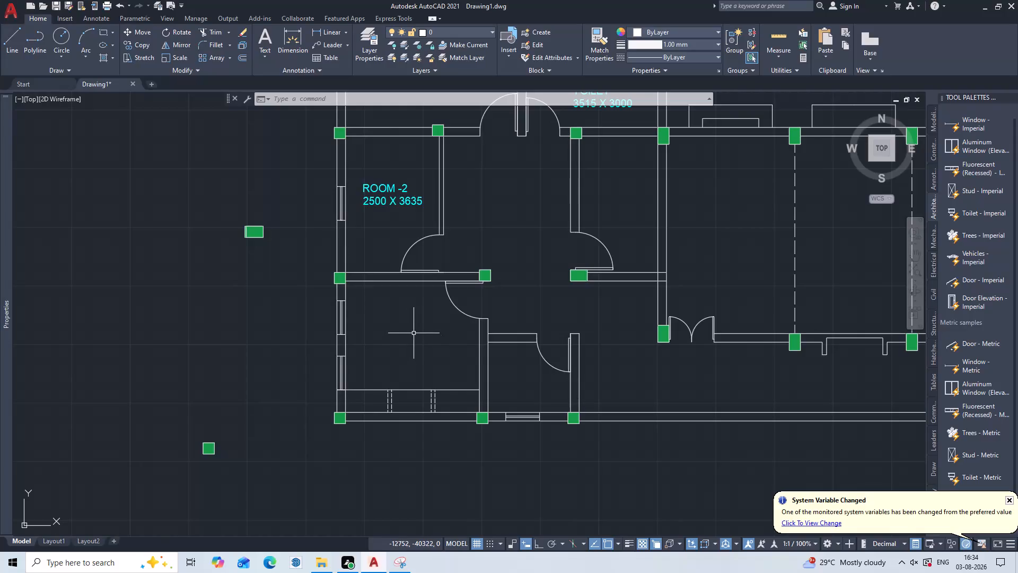
key("t")
key("Return")
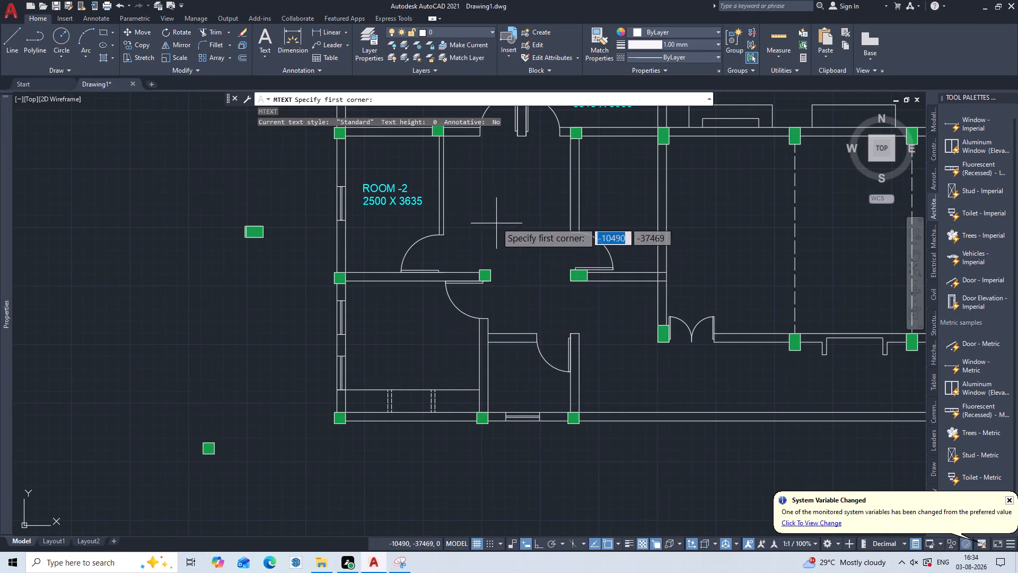
left_click(471, 161)
left_click(521, 210)
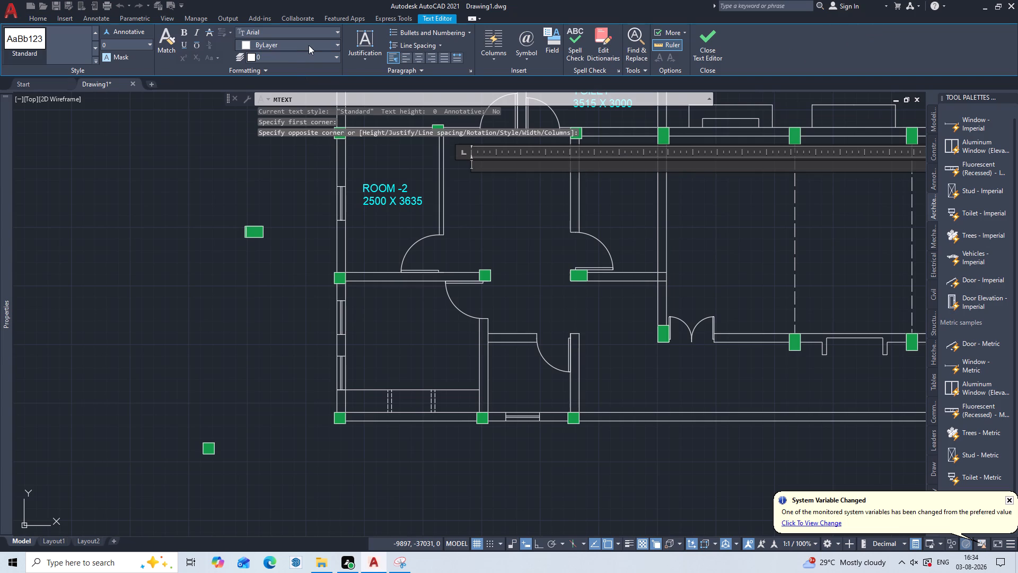
left_click(309, 45)
left_click(273, 149)
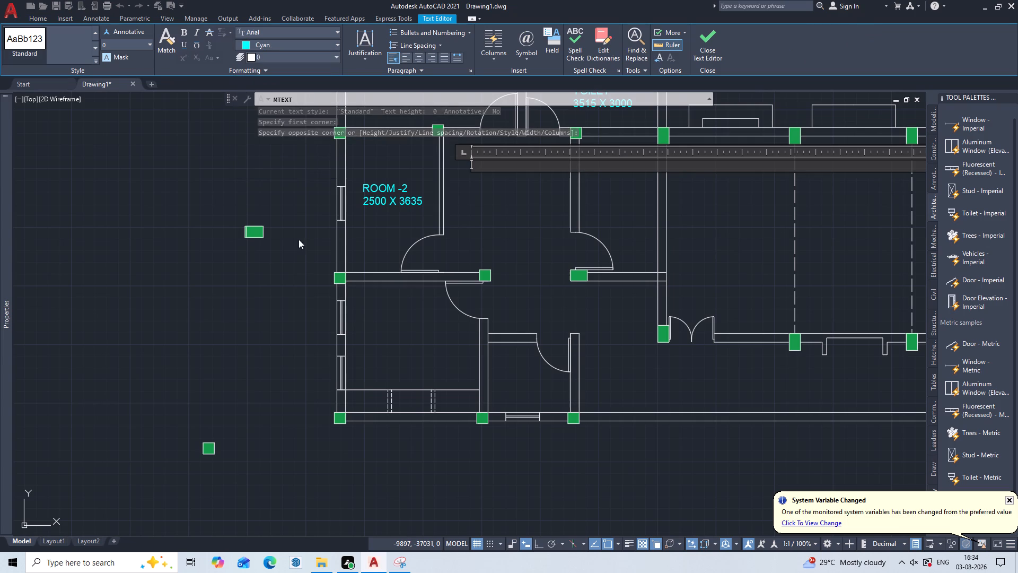
key("l")
key("o")
type("BBY")
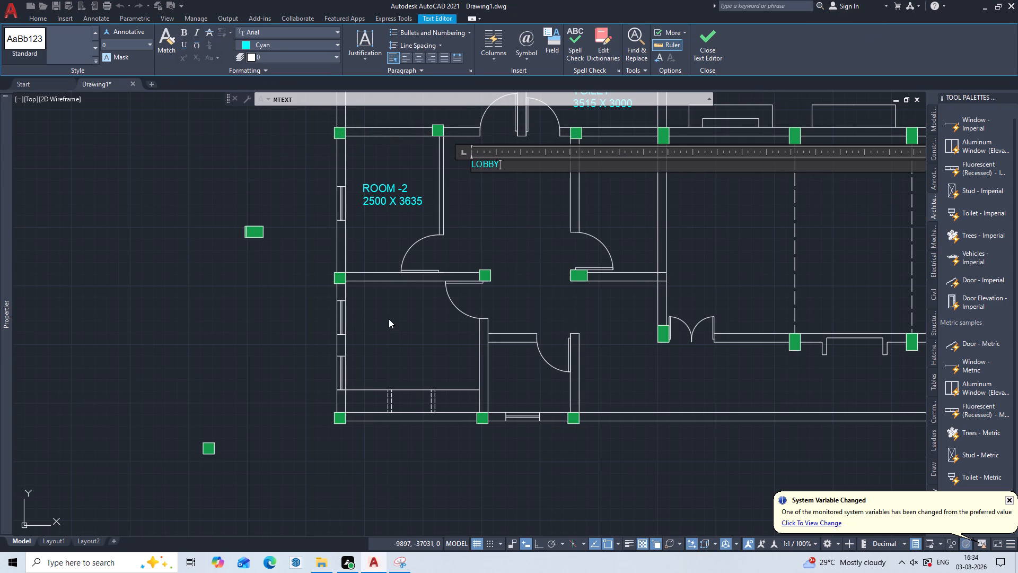
key("Return")
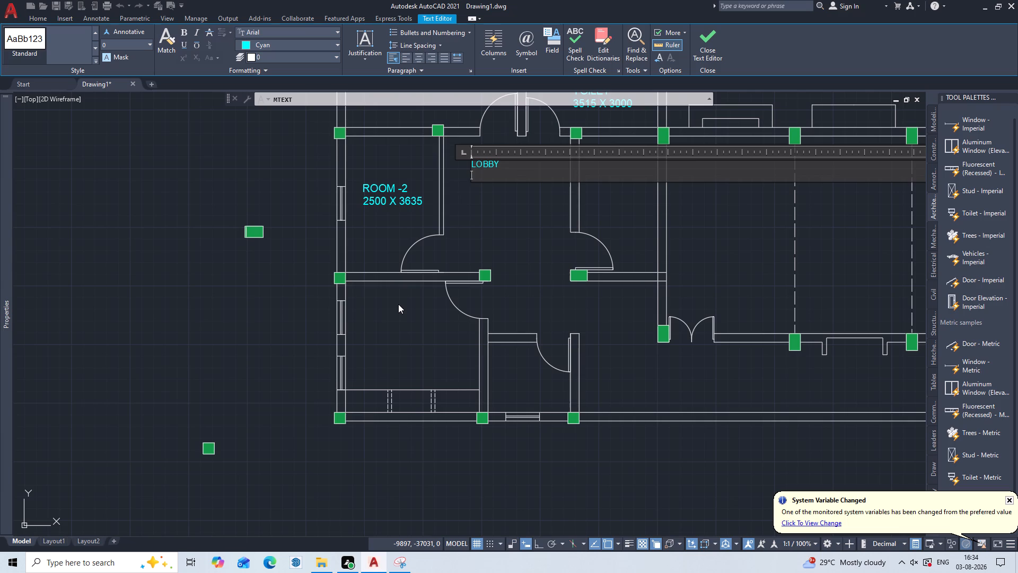
type("31")
type("00")
key("space")
type("X")
key("space")
type("36")
type("35")
key("Escape")
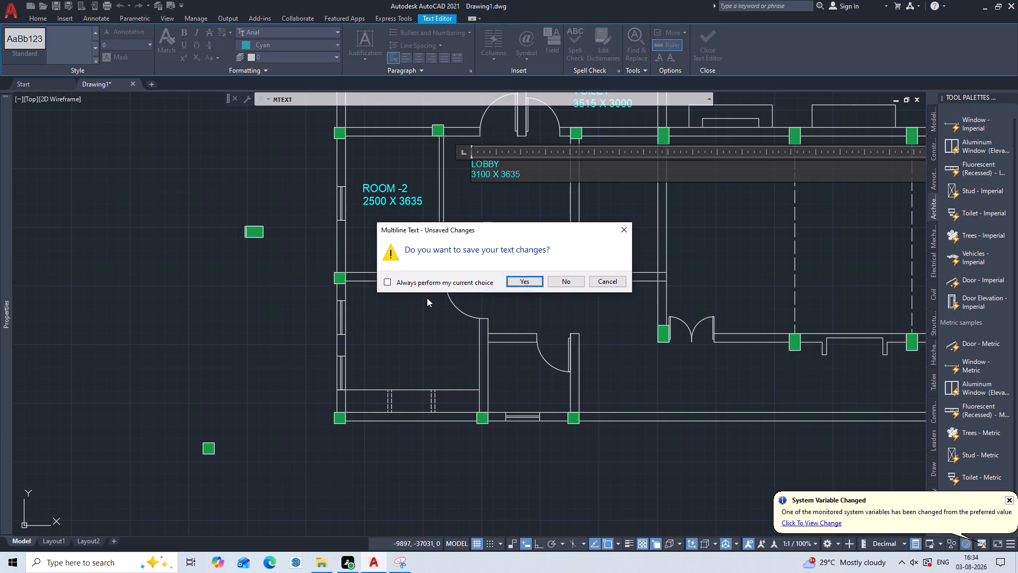
left_click(531, 279)
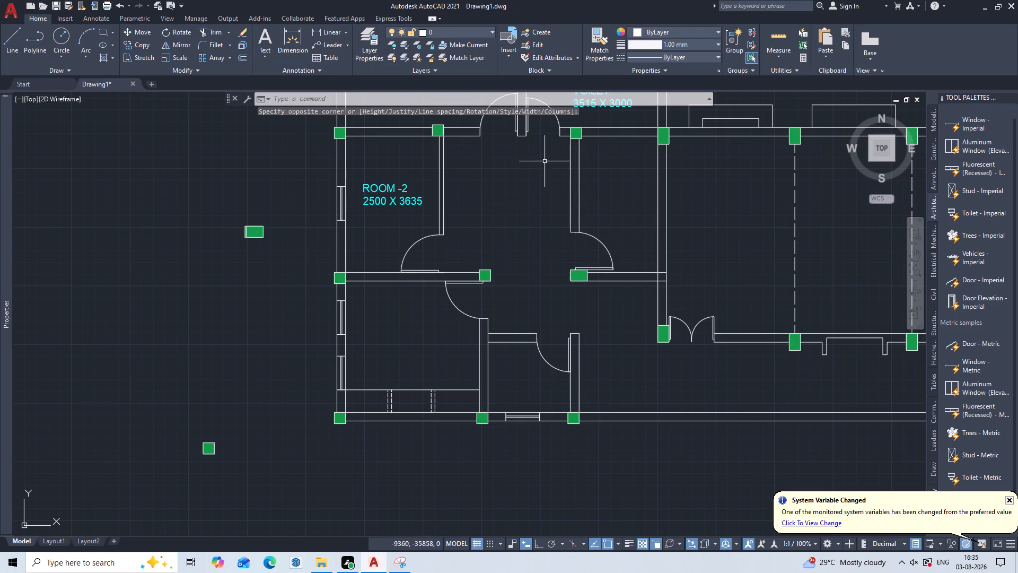
Set the LOBBY label's text height to 200.
left_click(550, 153)
left_click(467, 207)
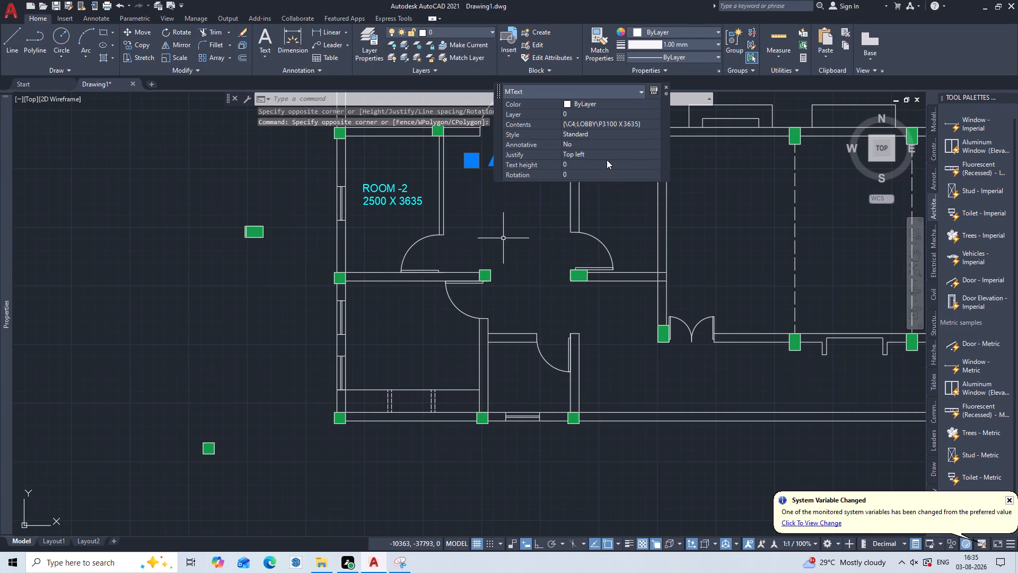
left_click(607, 160)
key("BackSpace")
type("200")
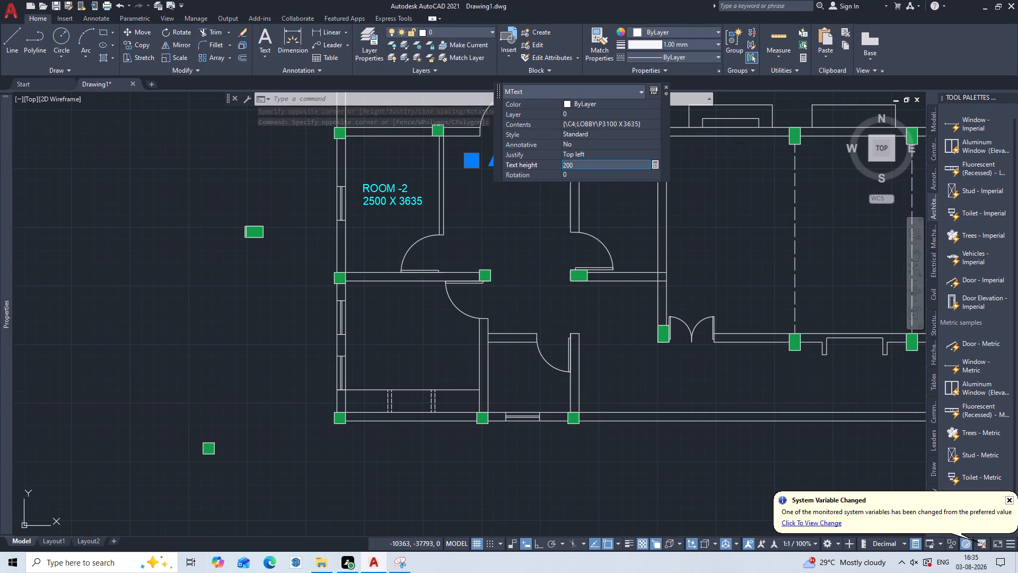
key("Return")
key("Escape")
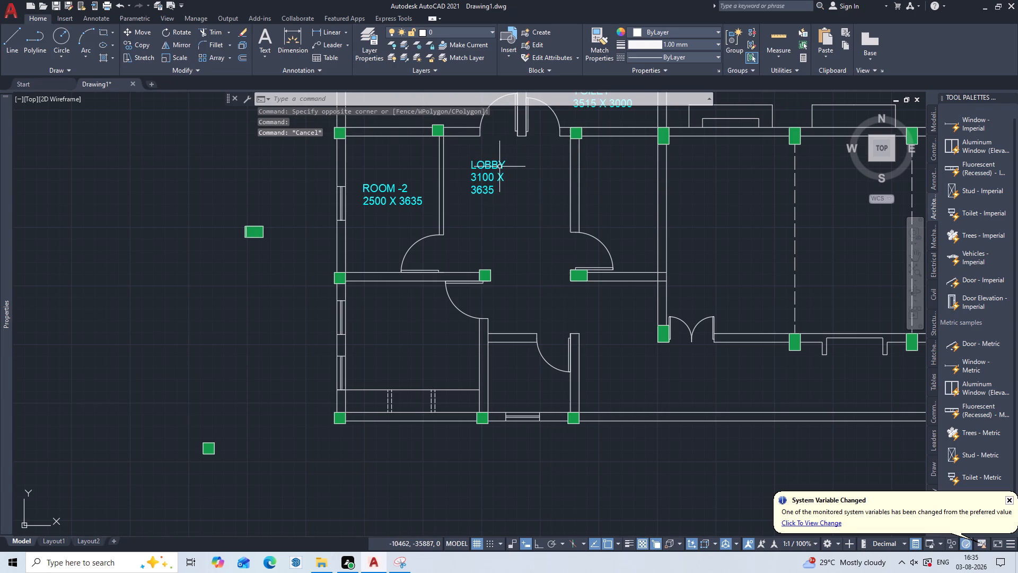
Widen the LOBBY label's text frame so its size fits on one line.
left_click(499, 167)
left_click(524, 162)
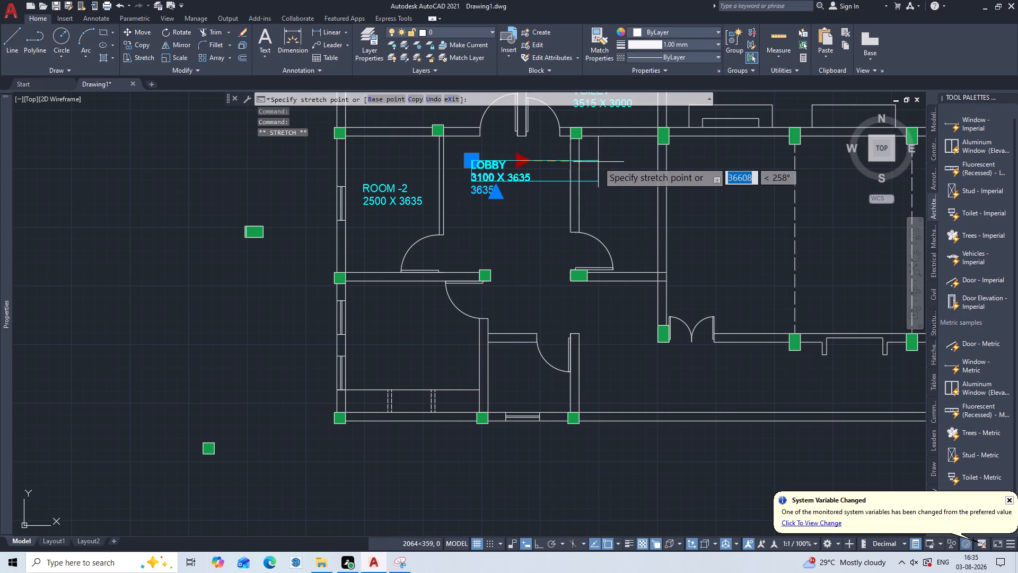
left_click(600, 161)
key("Escape")
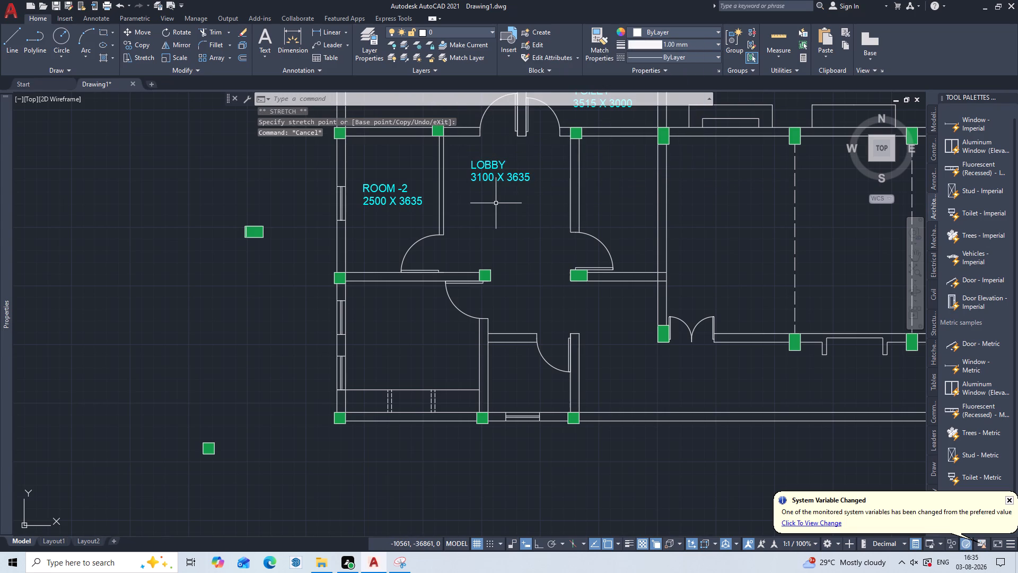
Move the LOBBY label straight down until it is level with the ROOM -2 label.
key("m")
key("Return")
left_click(510, 174)
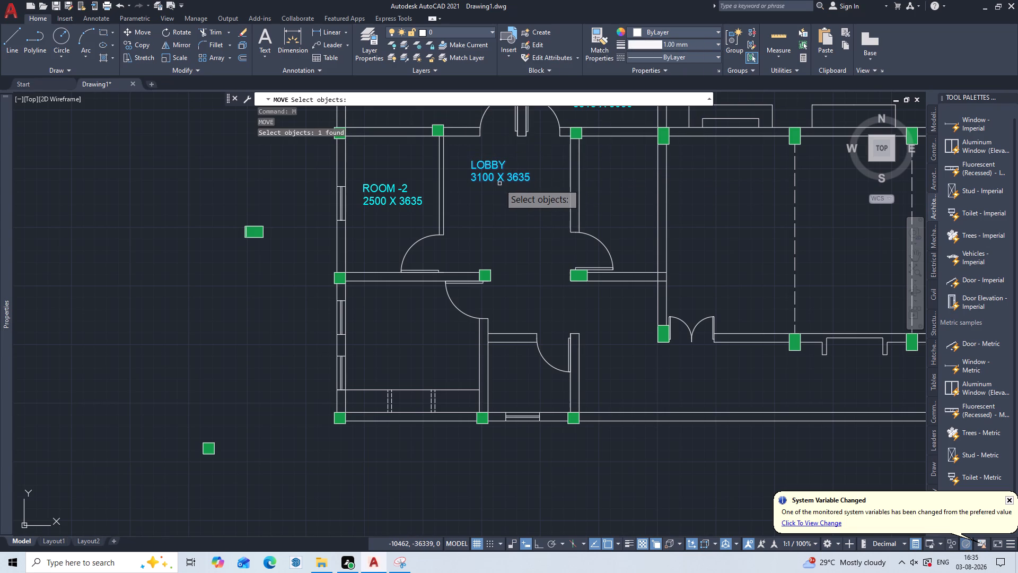
key("Return")
left_click(470, 178)
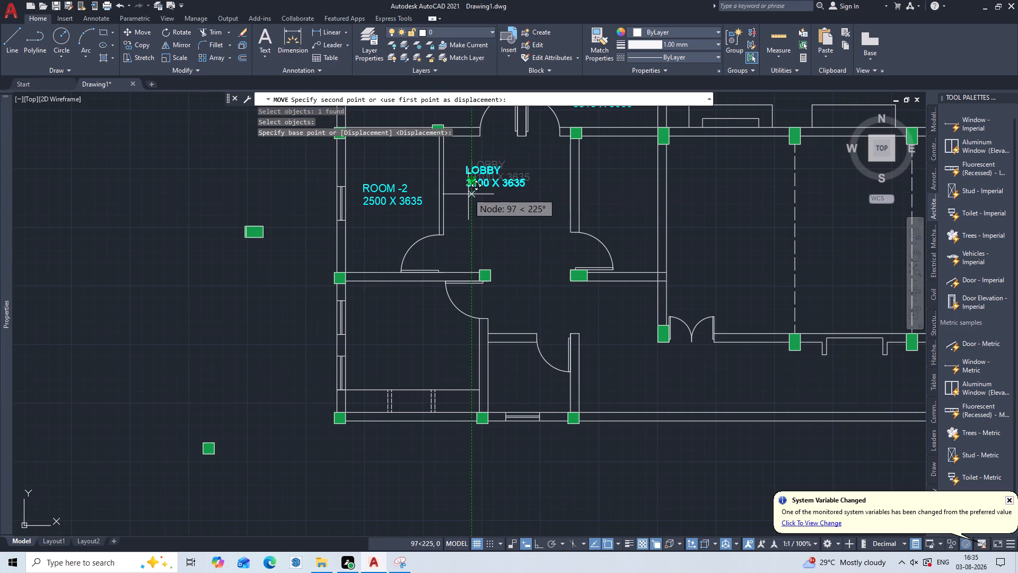
left_click(468, 204)
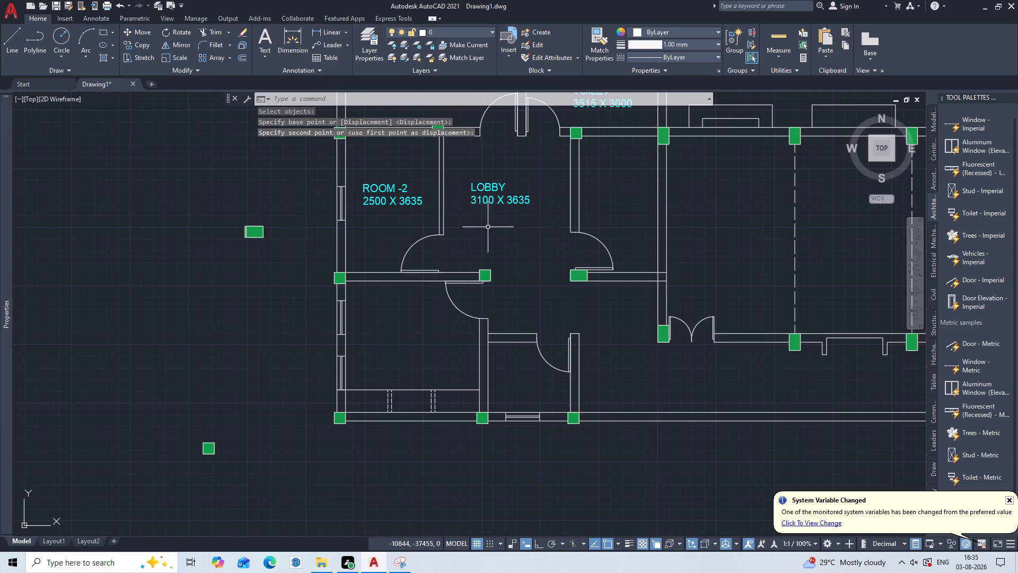
Add cyan multiline text reading "ROOM- 4" and "2500 X 3635" on two lines in the room across the lobby from ROOM -2, and save it.
middle_click_drag(508, 222, 393, 223)
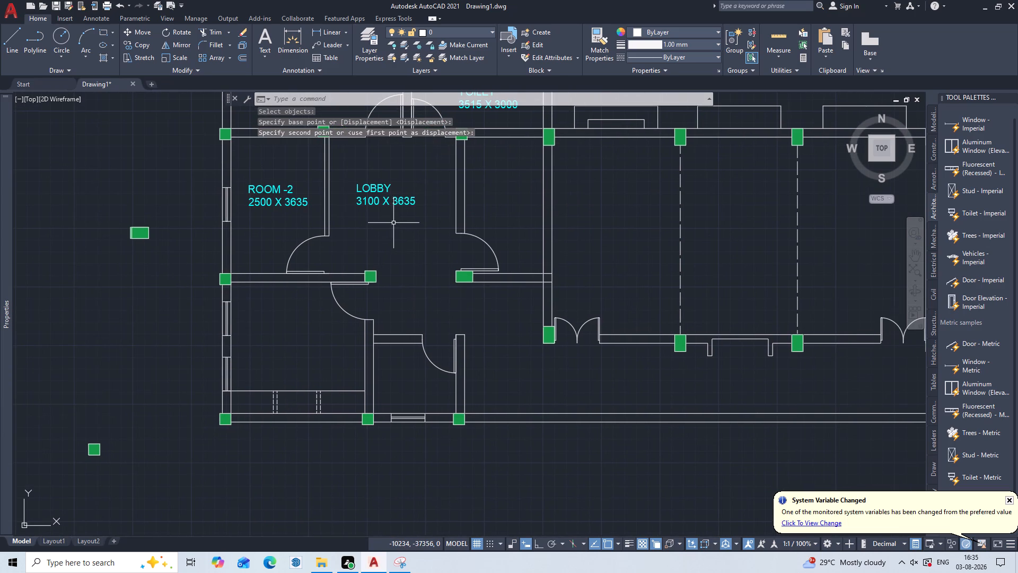
key("t")
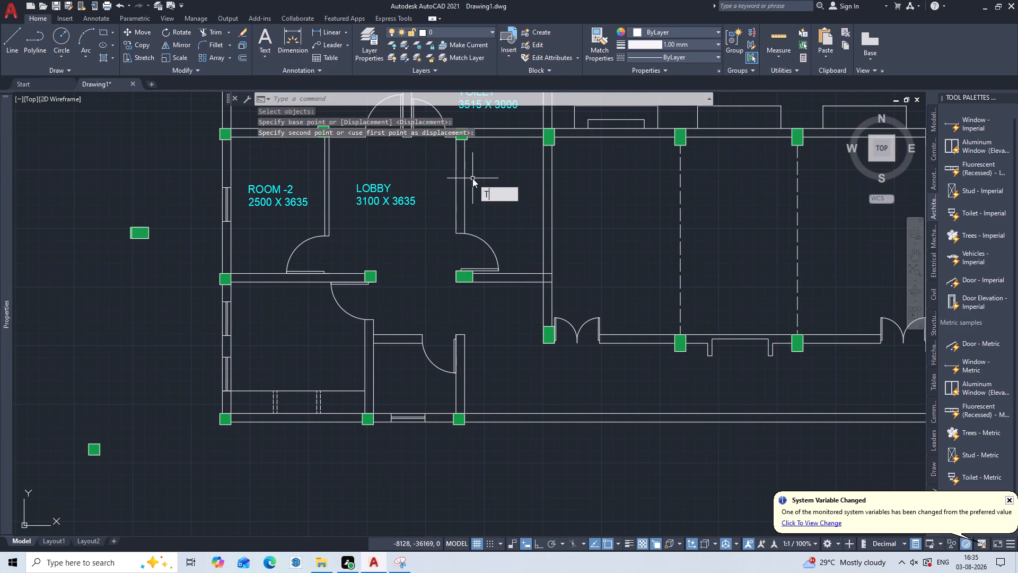
key("Return")
left_click(476, 184)
left_click(520, 207)
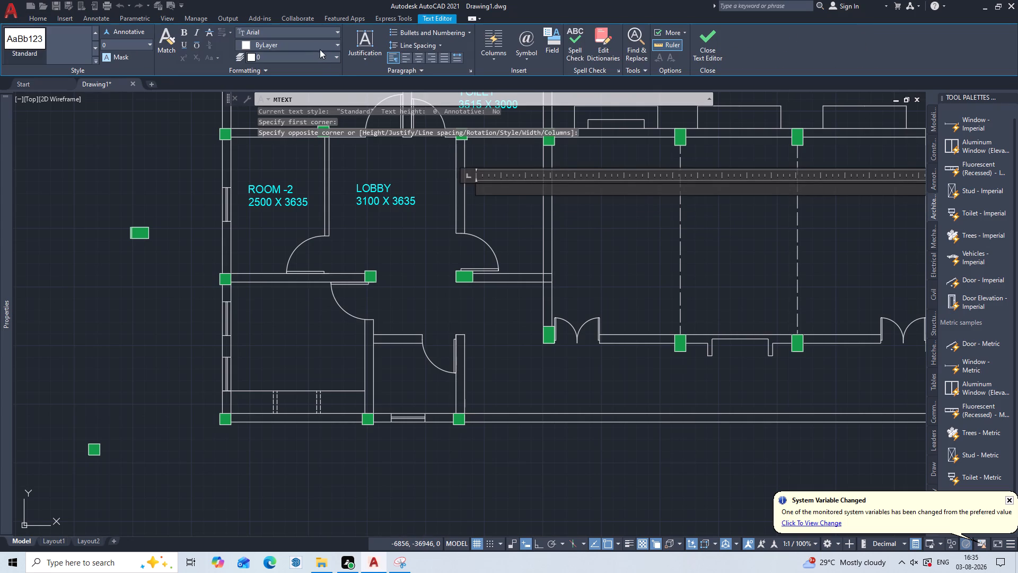
left_click(323, 40)
left_click(273, 150)
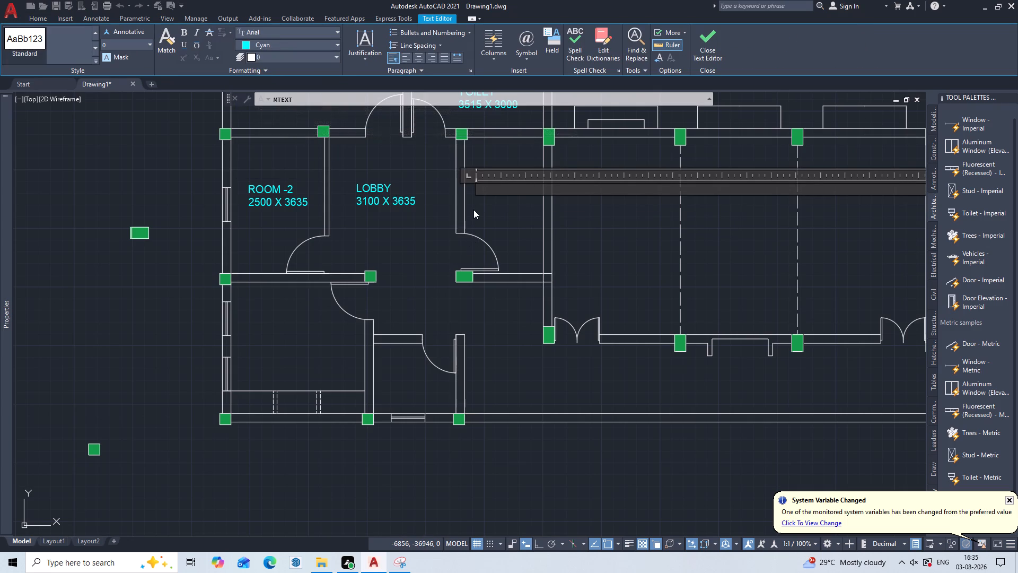
key("r")
key("o")
key("o")
key("m")
key("minus")
key("space")
key("4")
key("space")
key("Return")
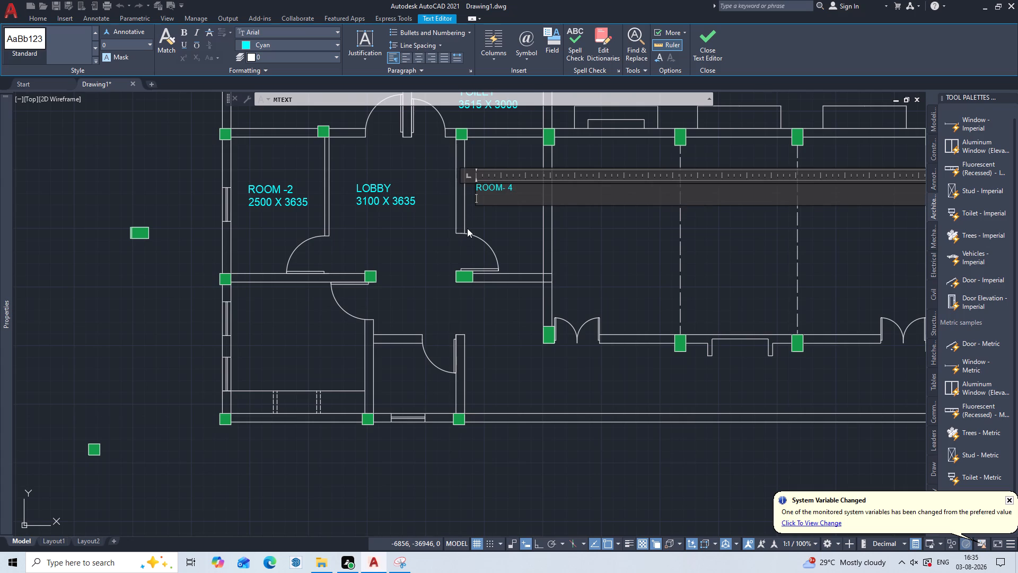
type("2500")
key("space")
key("x")
key("space")
type("3635")
key("Return")
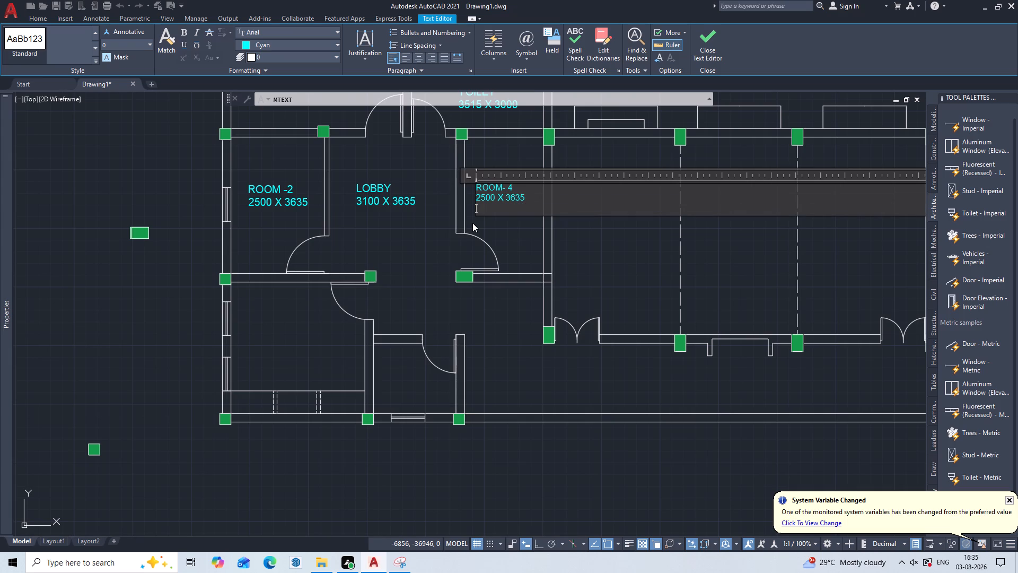
key("Escape")
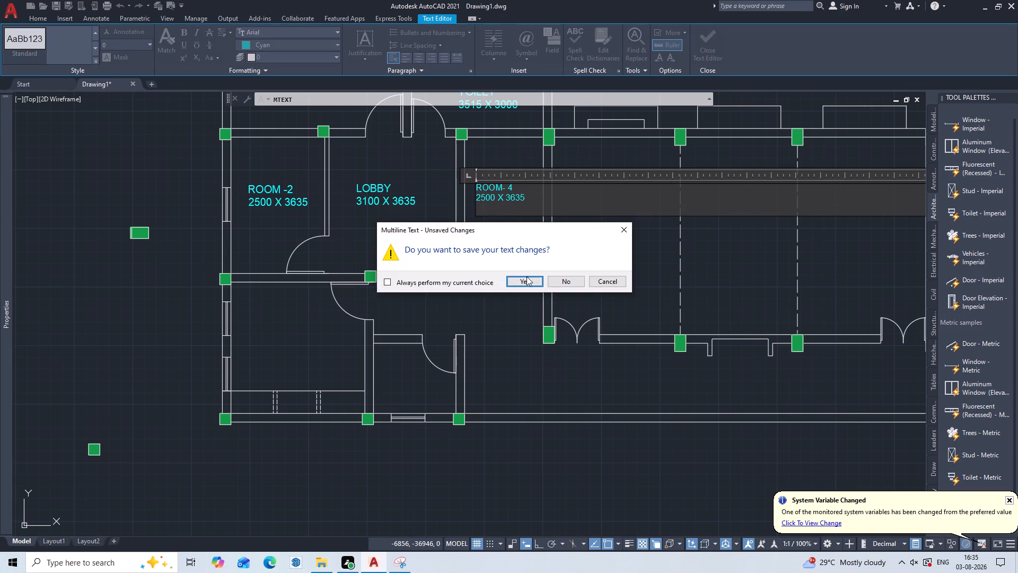
left_click(526, 278)
Set the ROOM- 4 label's text height to 200.
left_click(521, 179)
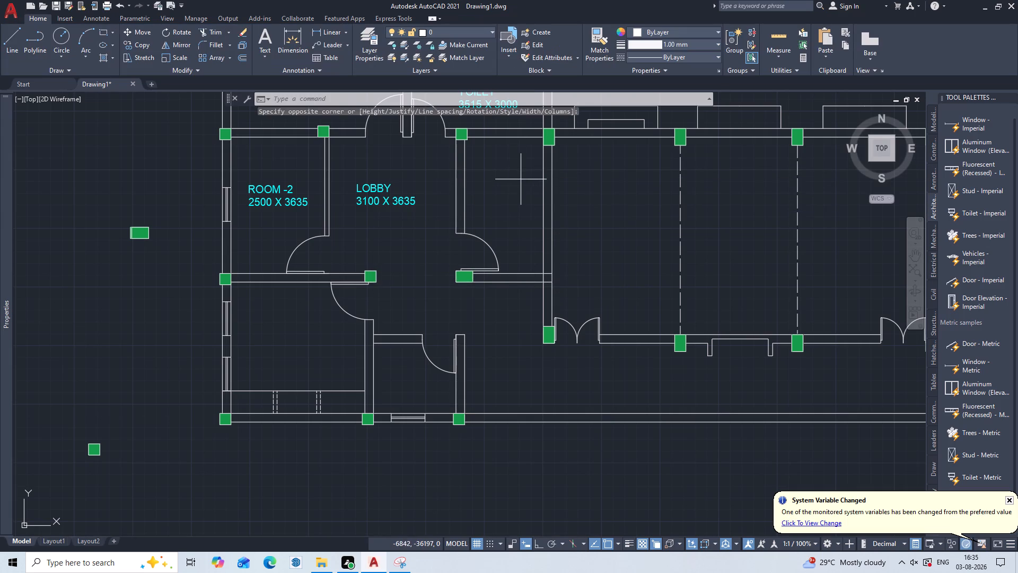
left_click(482, 213)
left_click_drag(537, 157, 528, 170)
left_click(479, 216)
left_click(524, 158)
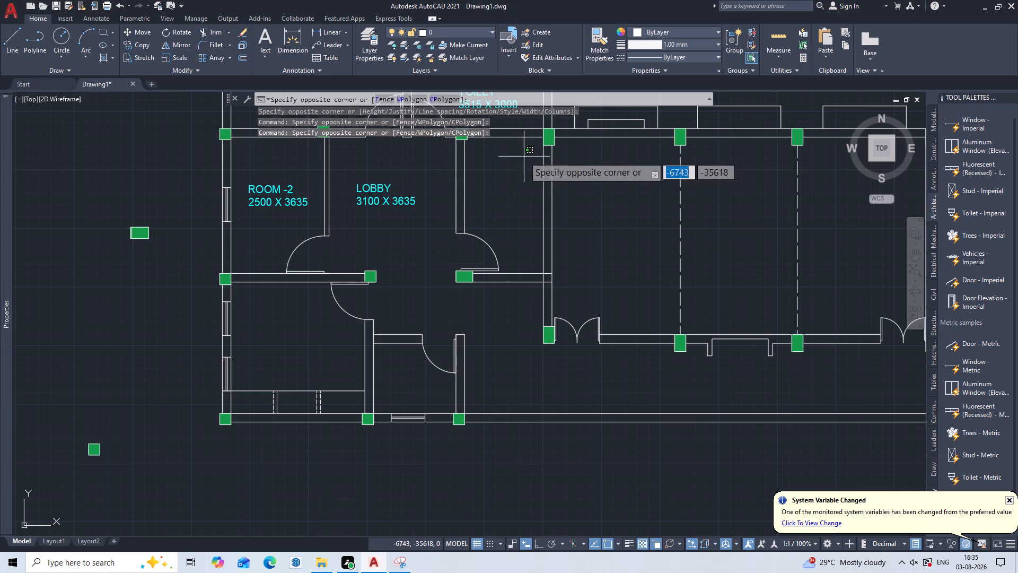
left_click(470, 211)
left_click(591, 169)
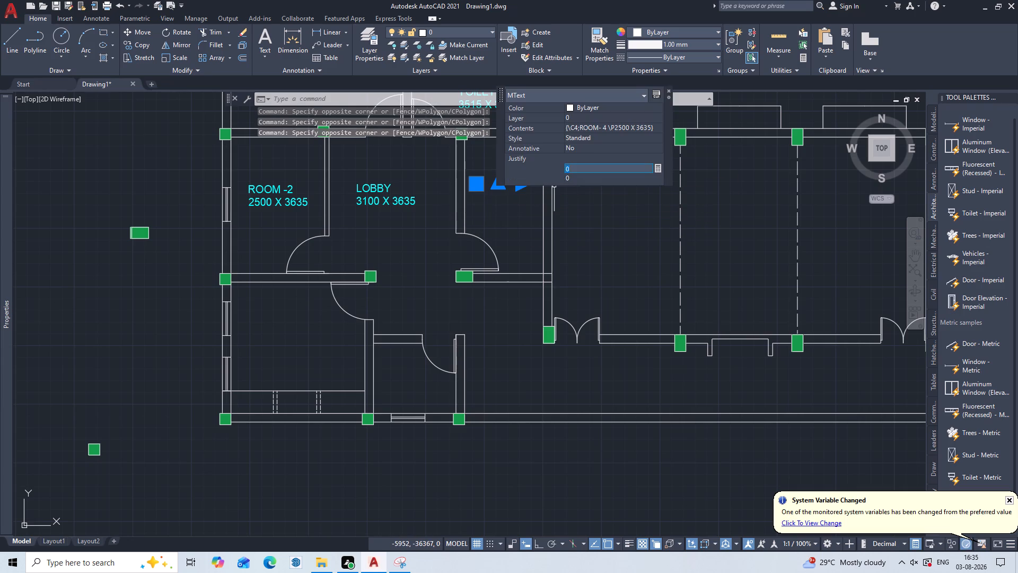
key("BackSpace")
type("200")
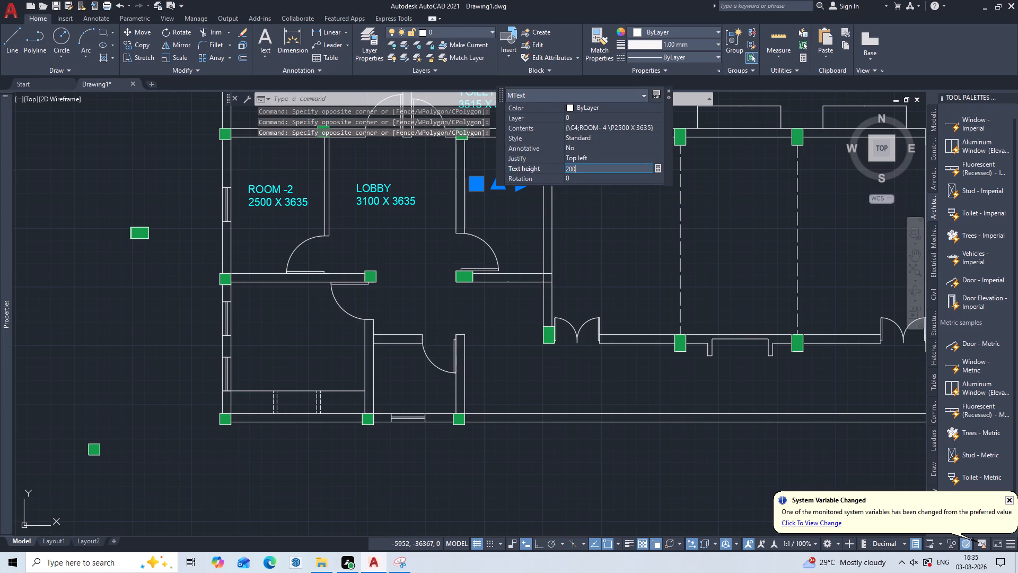
key("Return")
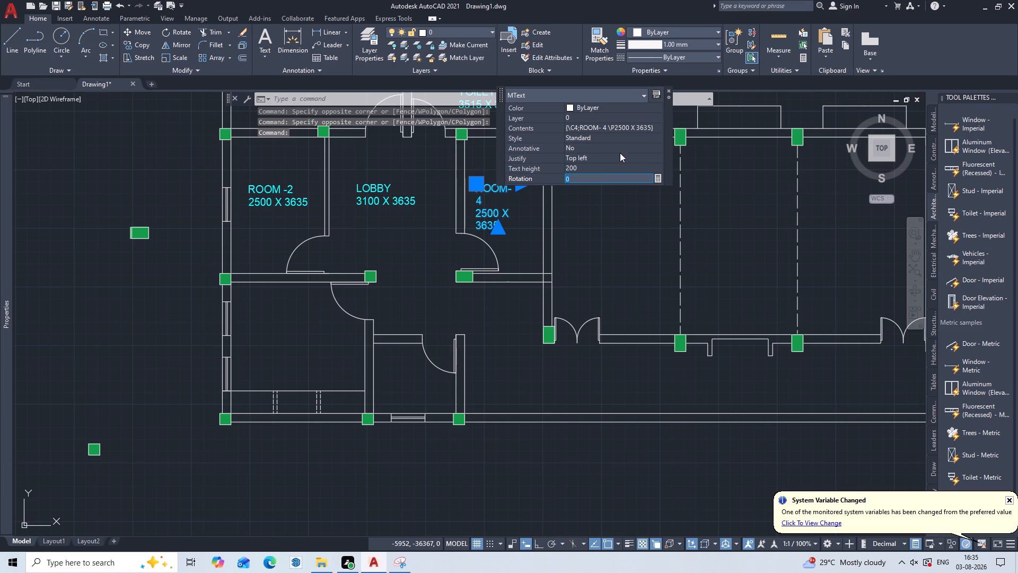
key("Escape")
key("Escape")
Widen the ROOM- 4 label's text frame so its name and size each fit on one line.
left_click(497, 187)
left_click(521, 190)
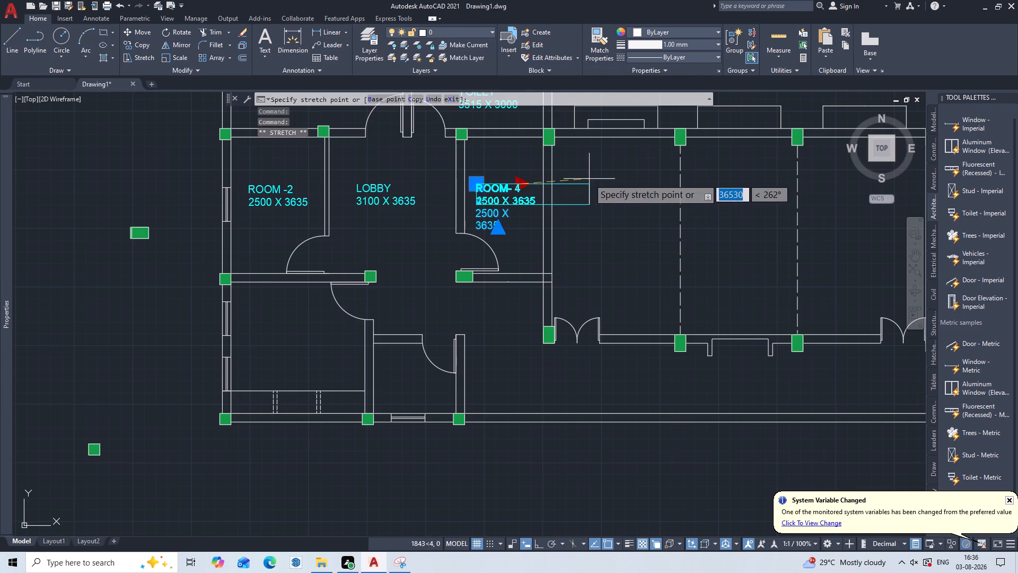
left_click(589, 179)
key("Escape")
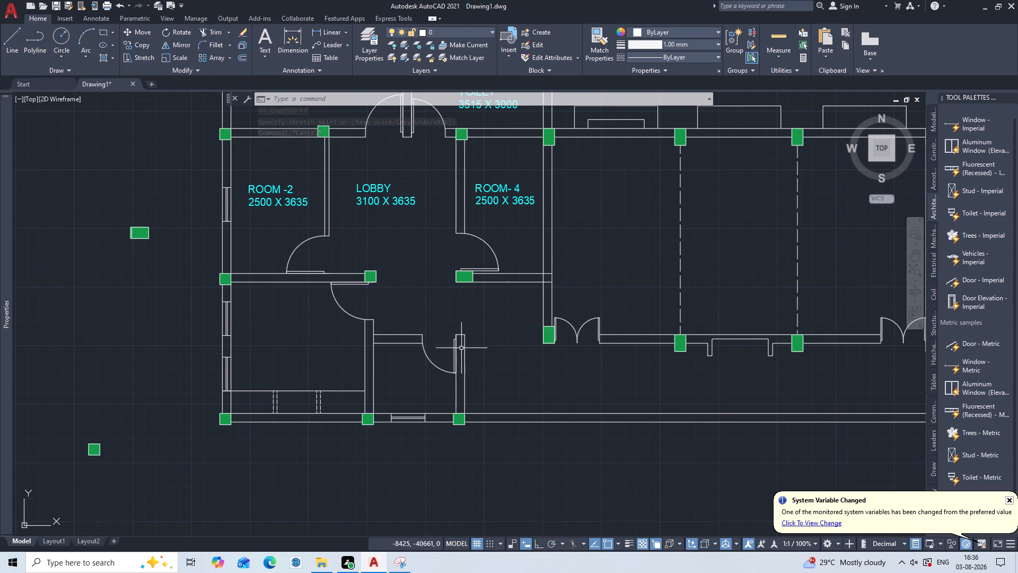
Add cyan multiline text reading "ROON - 1" and "3570 X 3500" on two lines in the room below ROOM -2, and save it.
middle_click_drag(461, 348, 635, 253)
key("t")
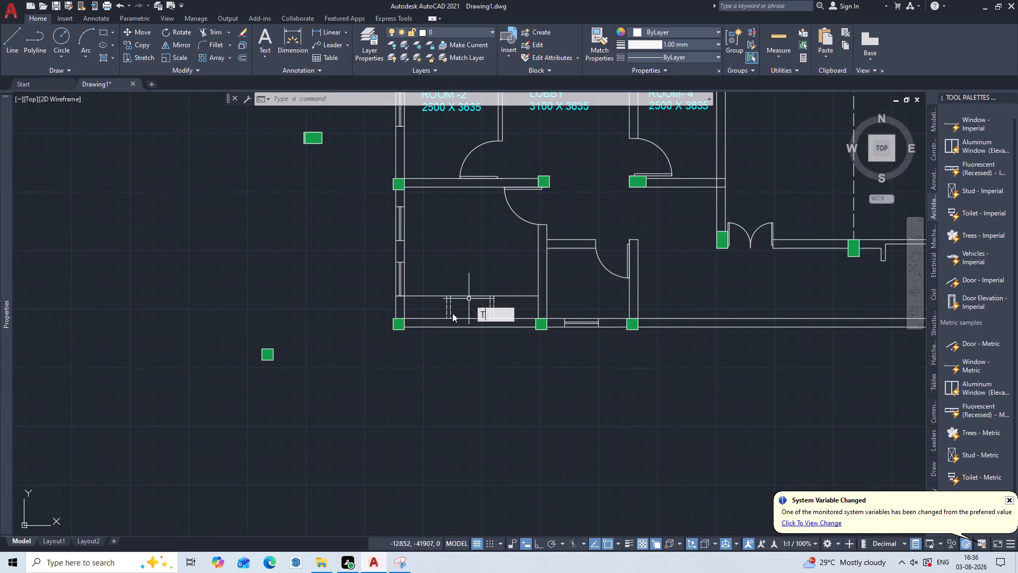
key("Return")
left_click(440, 217)
left_click(504, 241)
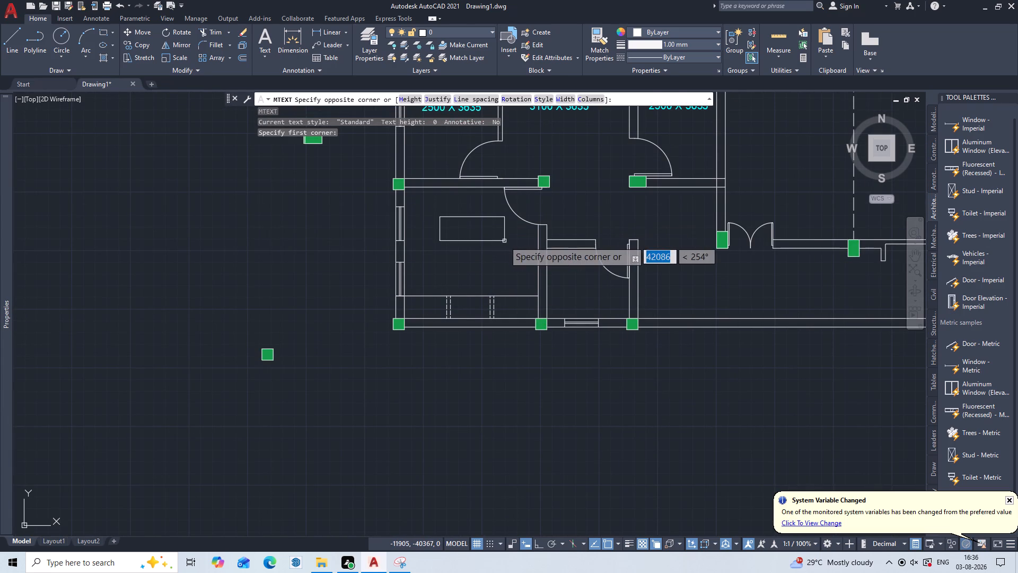
left_click(317, 43)
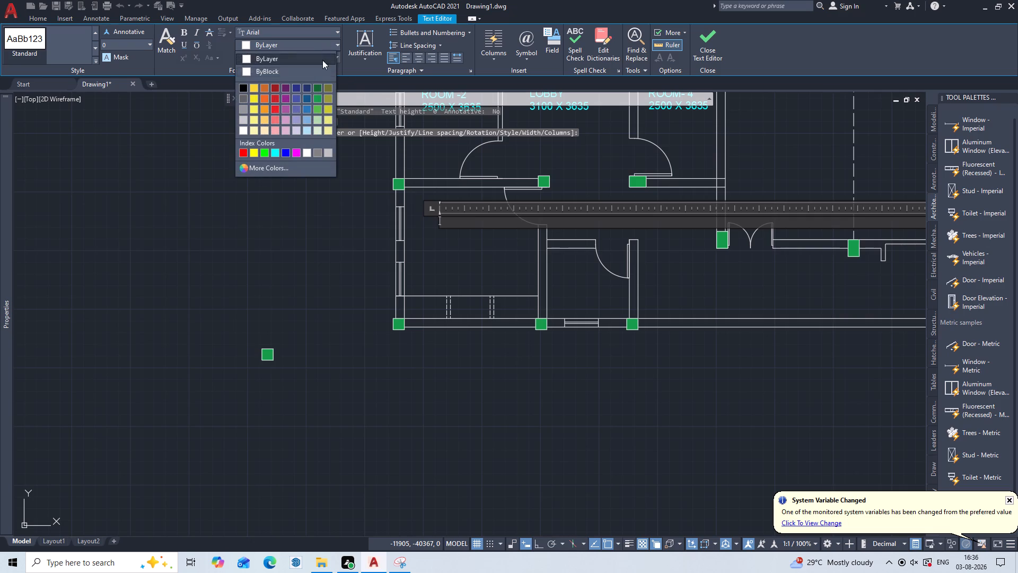
left_click(273, 153)
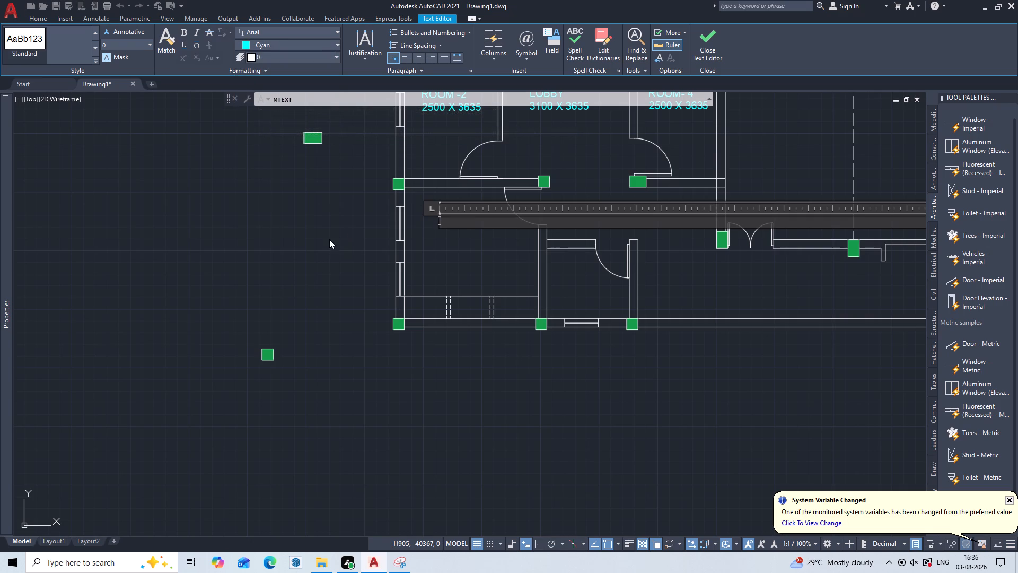
key("r")
key("o")
key("o")
key("n")
key("space")
key("minus")
key("space")
key("1")
key("Return")
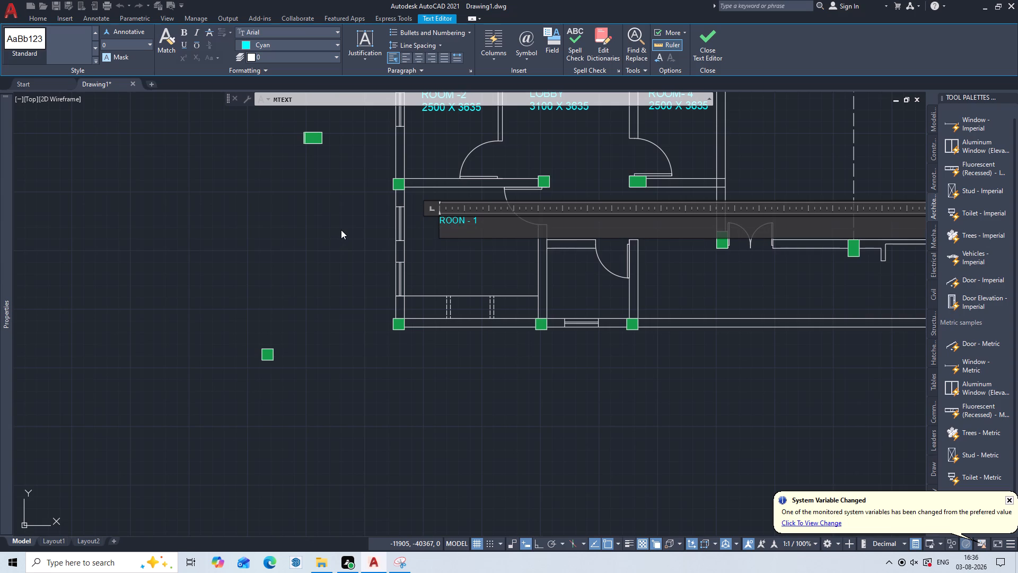
key("3")
key("5")
type("70")
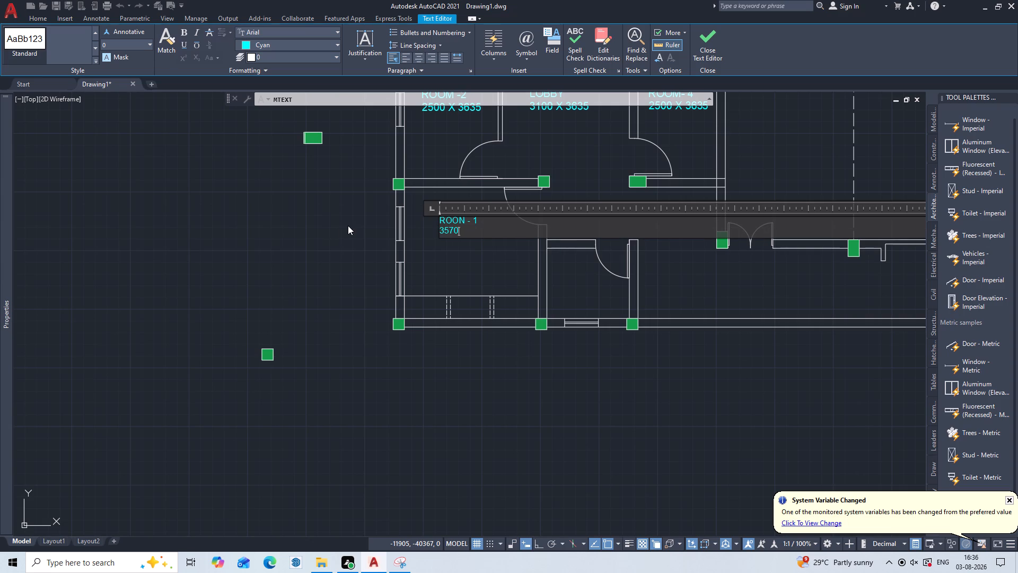
key("space")
type("X")
key("space")
key("3")
key("5")
key("0")
key("0")
key("Escape")
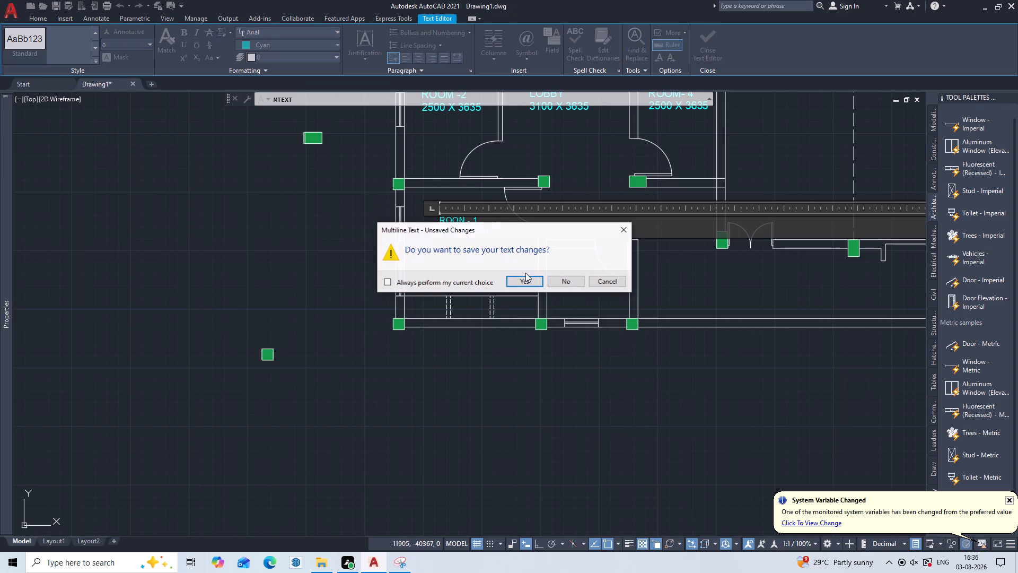
left_click(523, 281)
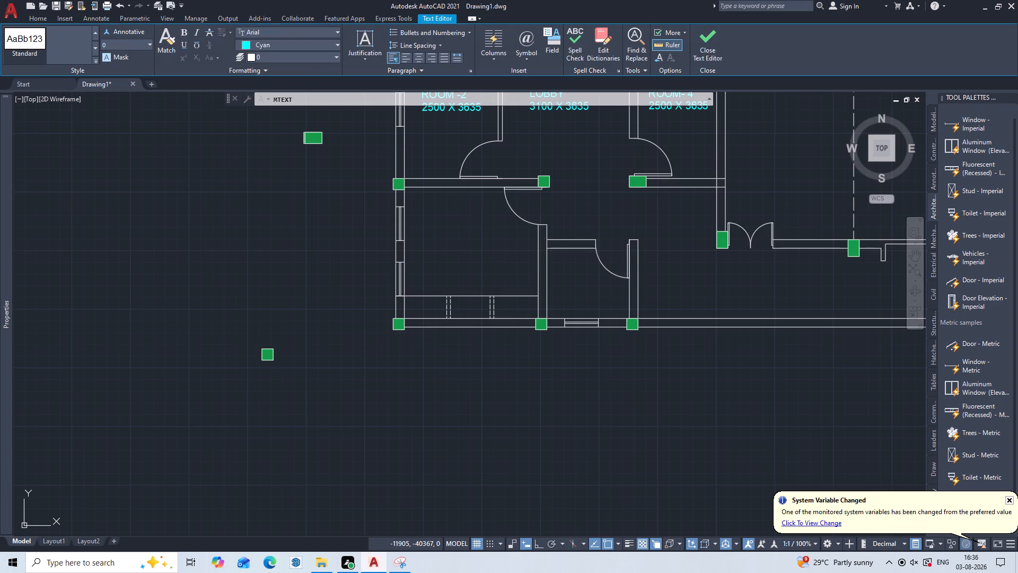
Set the ROON - 1 label's text height to 200.
left_click(502, 199)
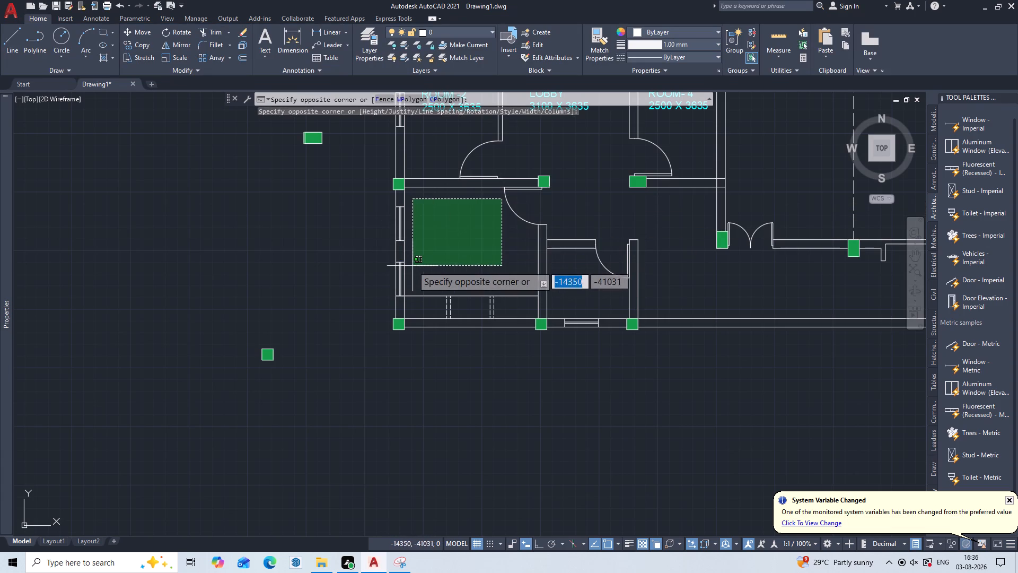
left_click(410, 267)
left_click(540, 222)
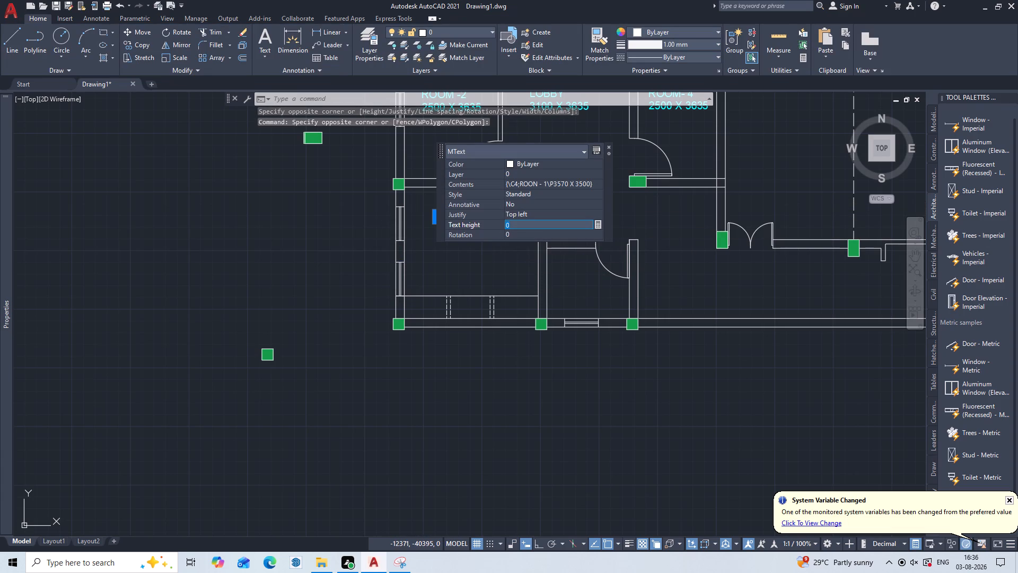
key("BackSpace")
key("2")
type("00")
key("Return")
key("Escape")
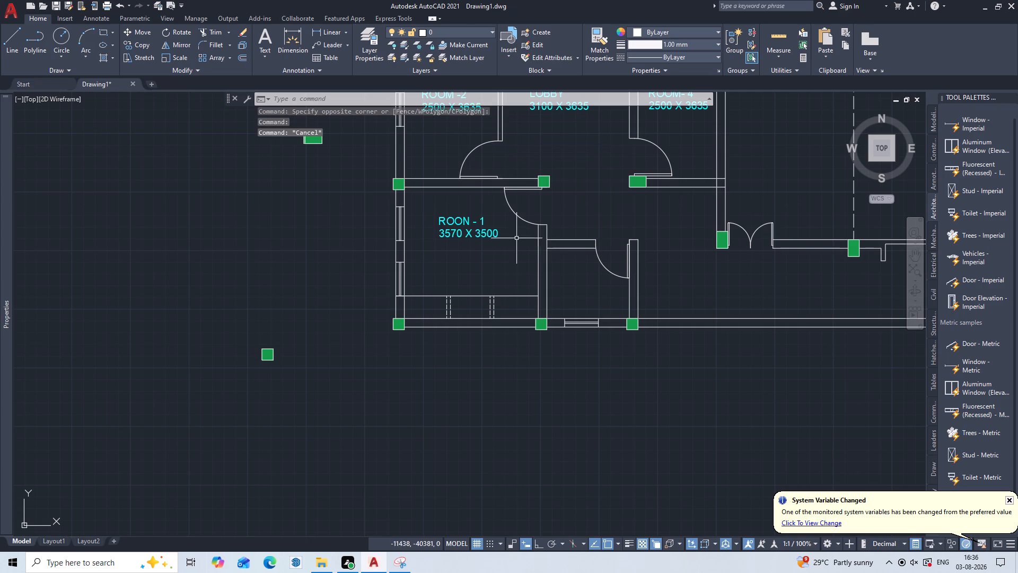
Add cyan multiline text reading "TOILET" and "2200 X 1870" on two lines in the small room beside ROON - 1, and save it.
middle_click_drag(506, 218, 481, 222)
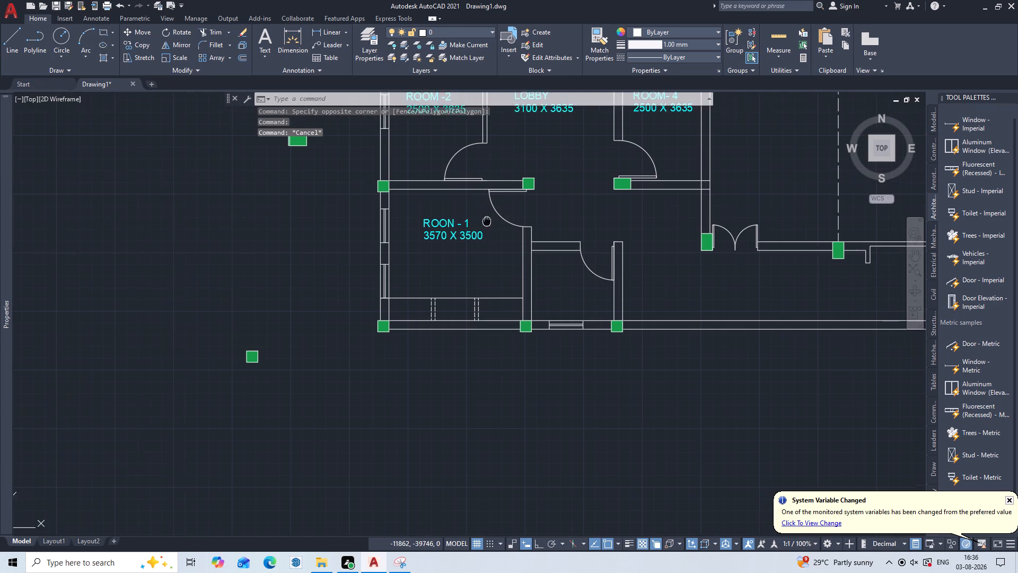
middle_click_drag(481, 222, 405, 241)
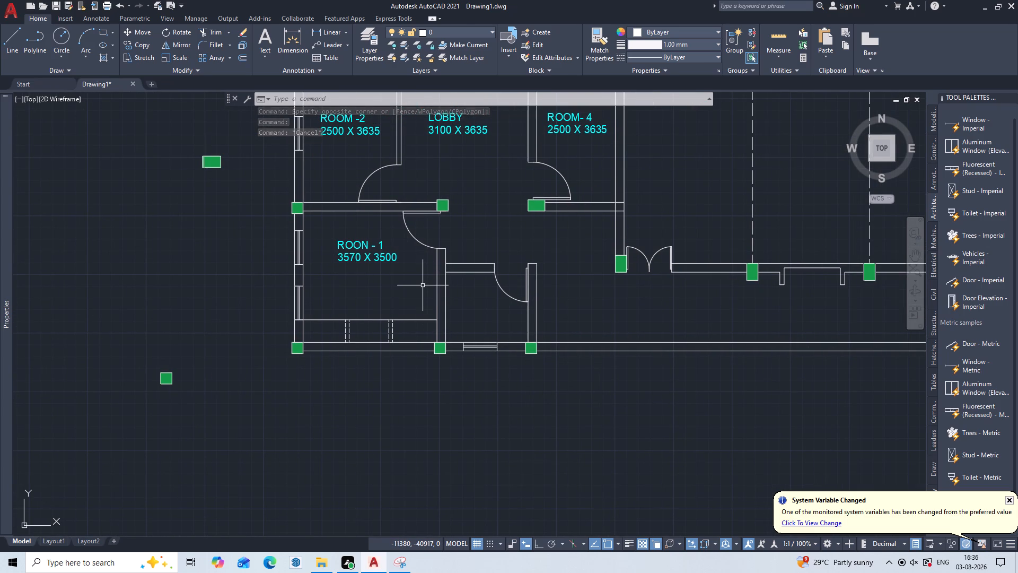
key("t")
key("Return")
left_click(466, 293)
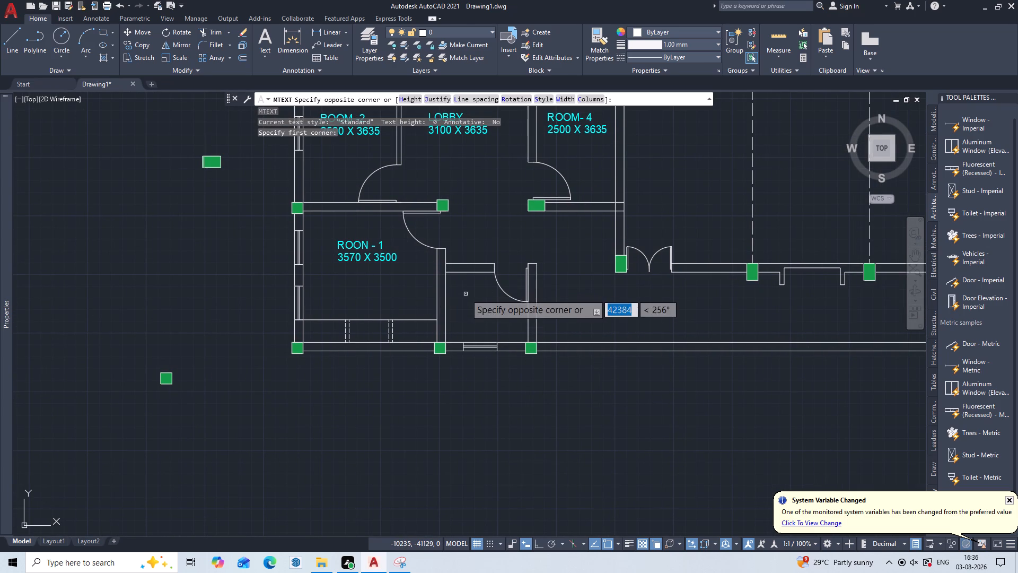
left_click(492, 317)
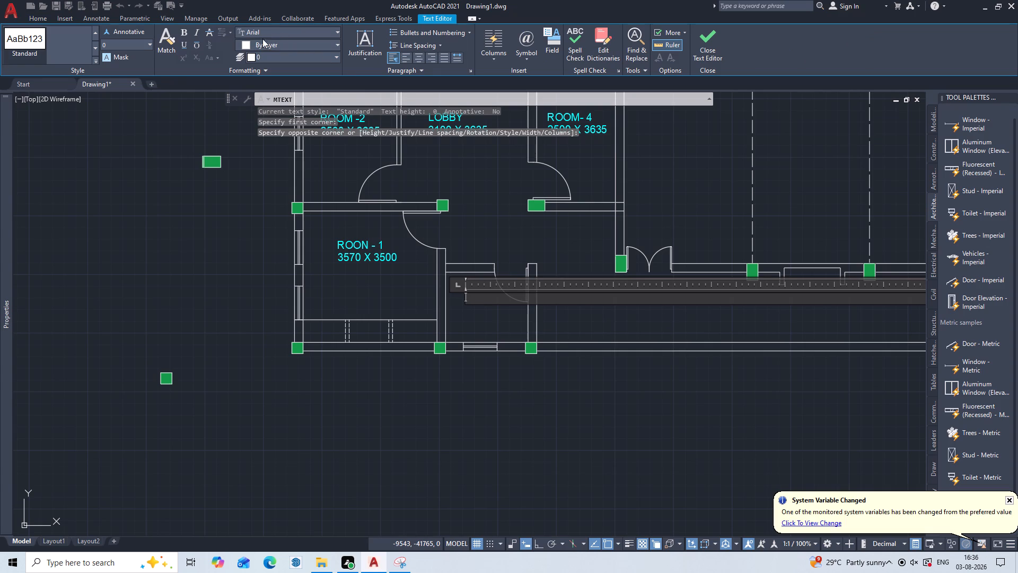
left_click(268, 45)
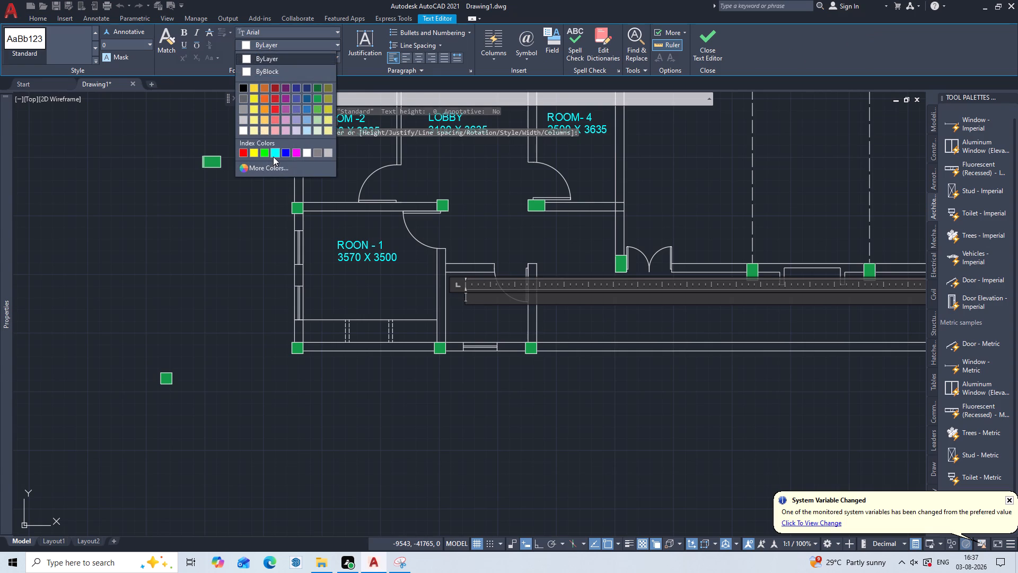
left_click(273, 157)
key("t")
key("o")
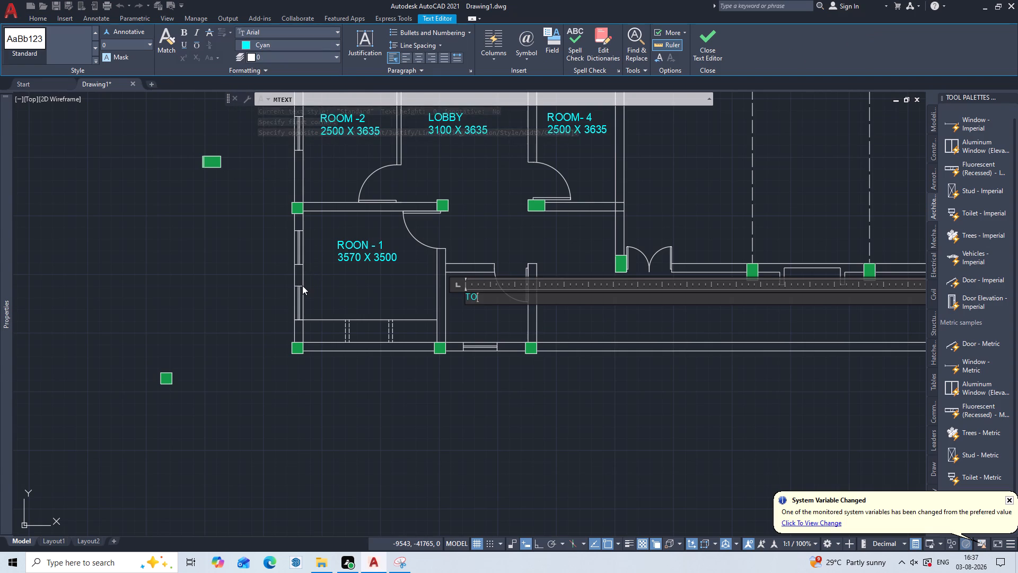
type("IL")
type("ET")
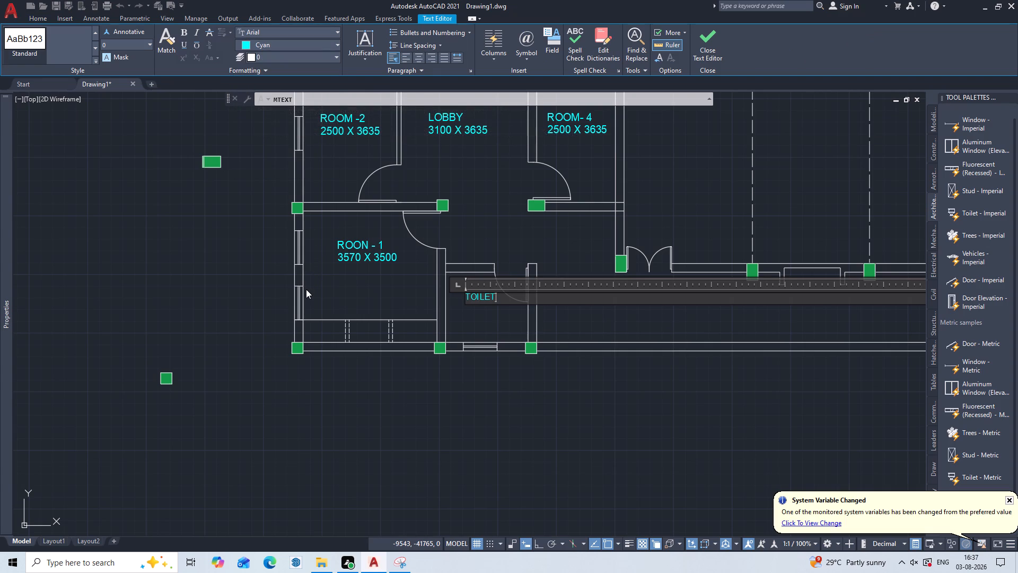
key("Return")
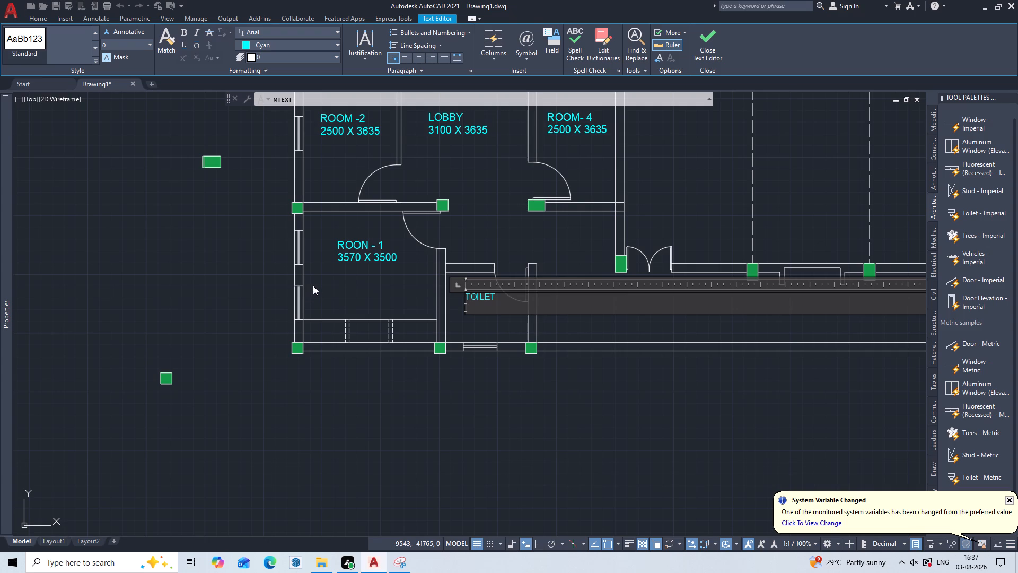
type("22")
type("00")
key("space")
type("X")
key("space")
key("1")
type("870")
key("Escape")
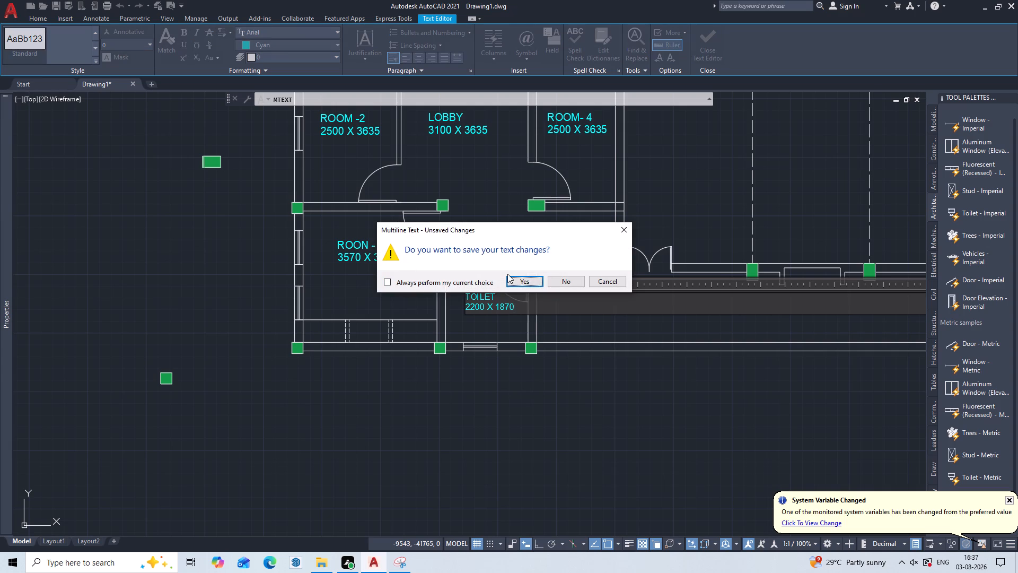
left_click(512, 280)
Set the new TOILET label's text height to 200.
left_click(482, 285)
left_click_drag(482, 284, 481, 290)
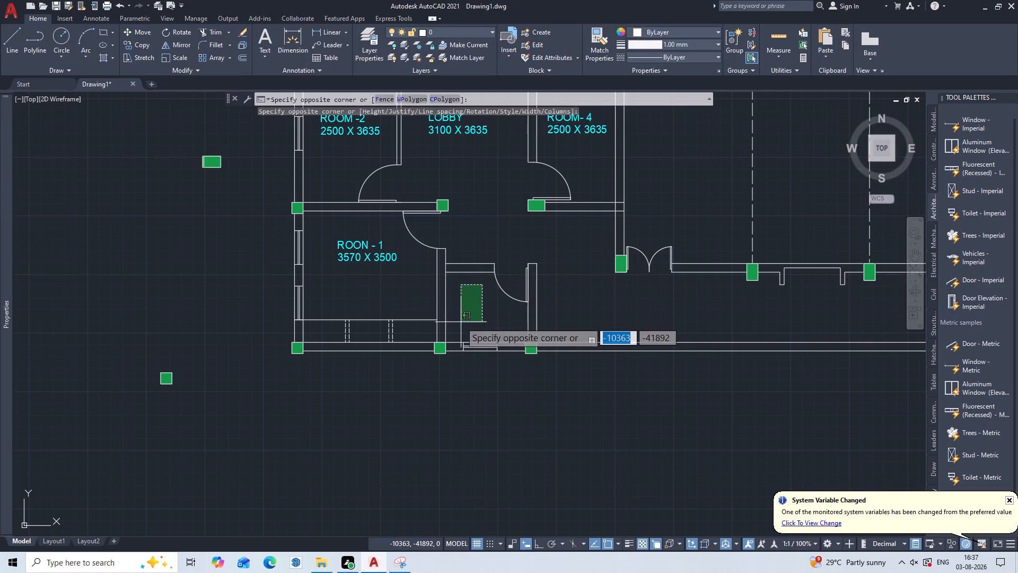
left_click(458, 327)
left_click(603, 280)
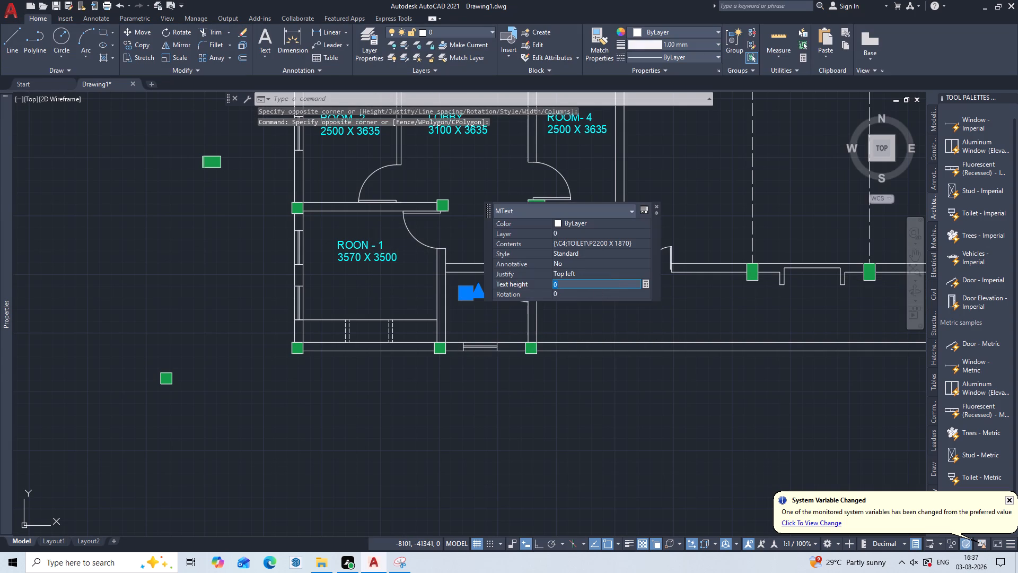
key("BackSpace")
key("2")
type("00")
key("Return")
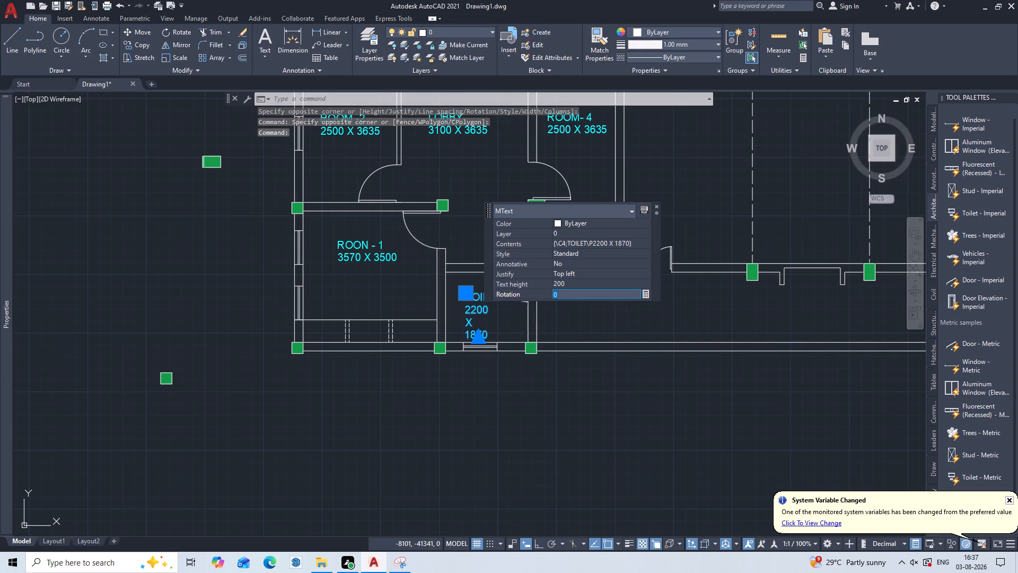
key("Escape")
key("Escape")
key("Escape")
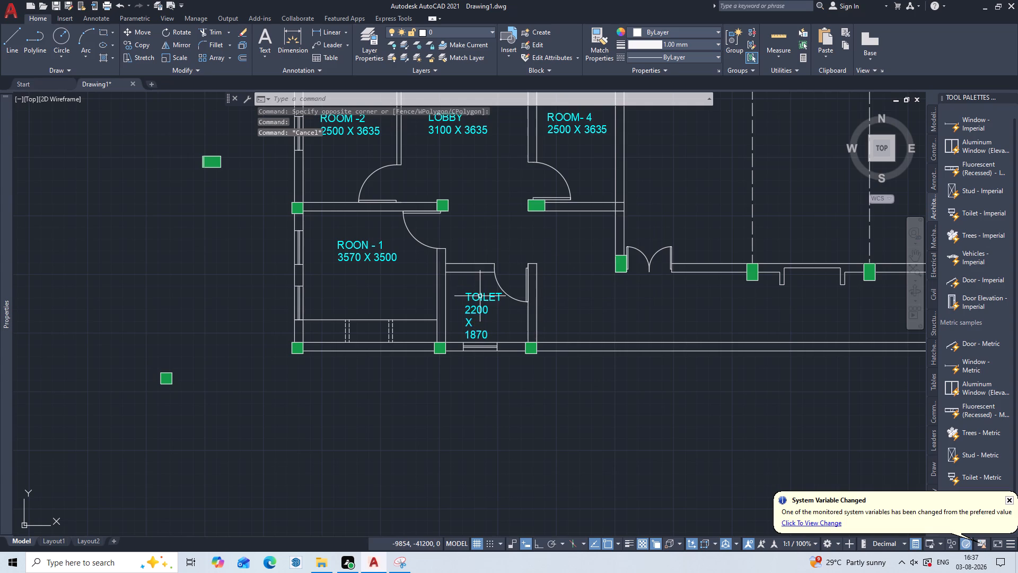
Widen the 2200 X 1870 TOILET label's text frame so its size fits on one line.
left_click(497, 299)
left_click(497, 299)
left_click(547, 291)
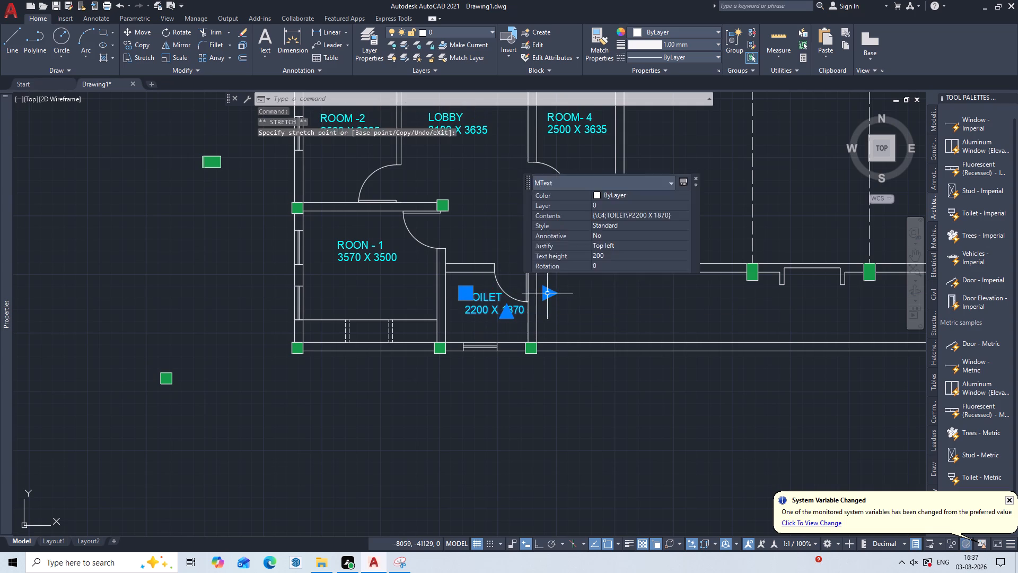
key("Escape")
Move the 2200 X 1870 TOILET label slightly down and to the left so it sits between the toilet's walls.
key("m")
key("Return")
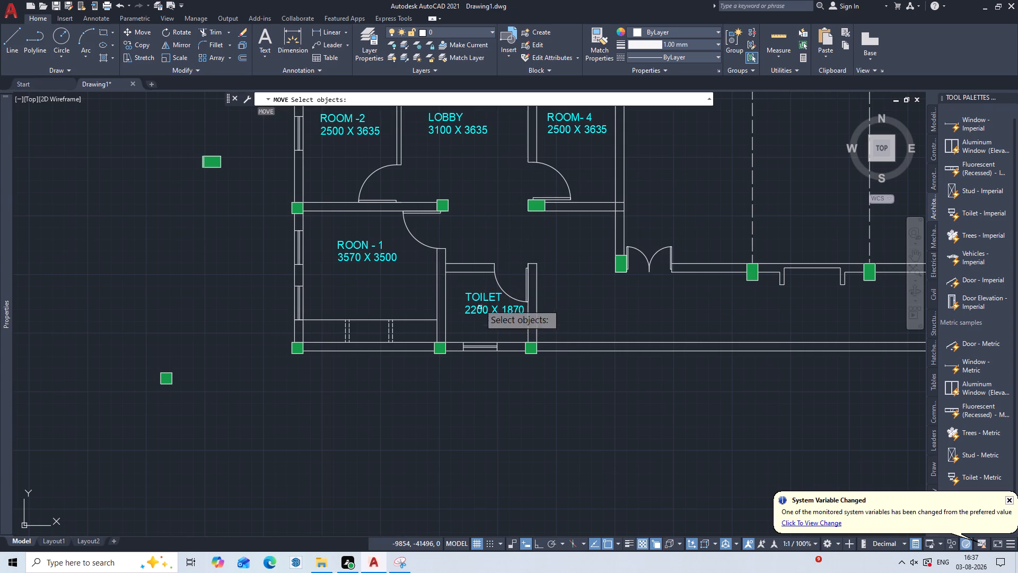
left_click(479, 299)
key("Return")
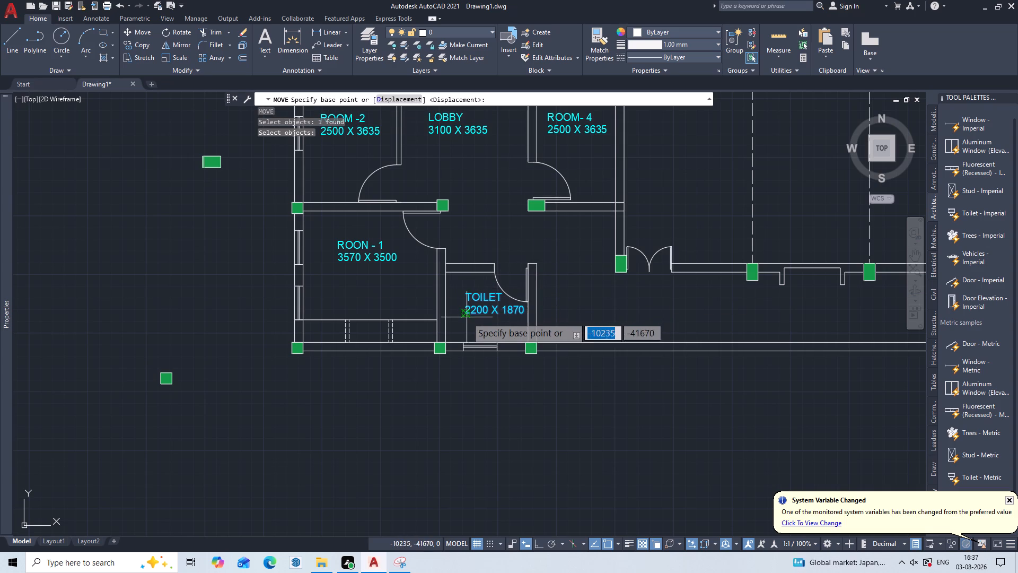
left_click(471, 309)
left_click(459, 320)
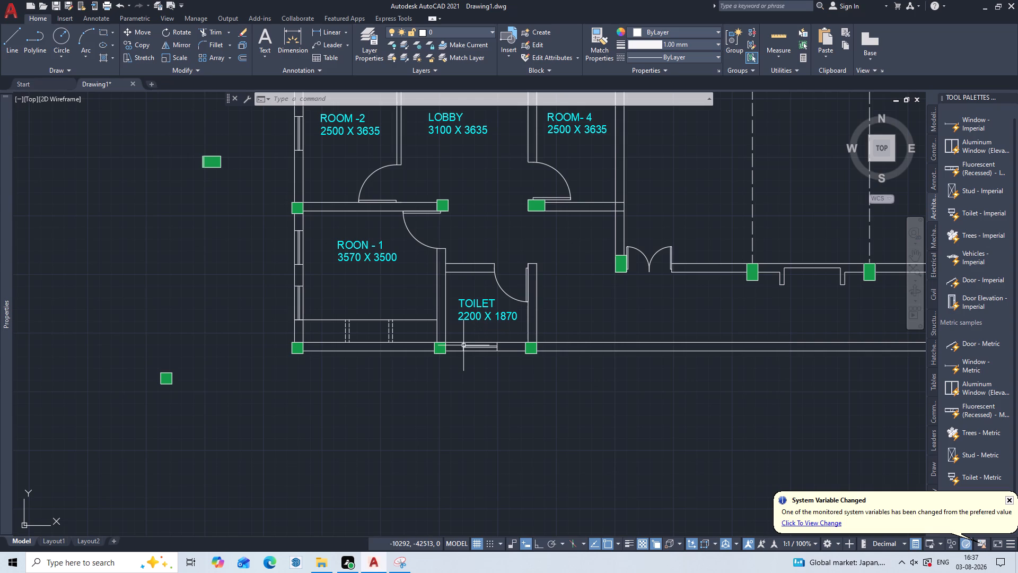
Start cyan multiline text in the long space below the hall, beside the 2200 X 1870 TOILET, with first line "VERANDAH 2100 WIDE".
middle_click_drag(502, 225, 489, 306)
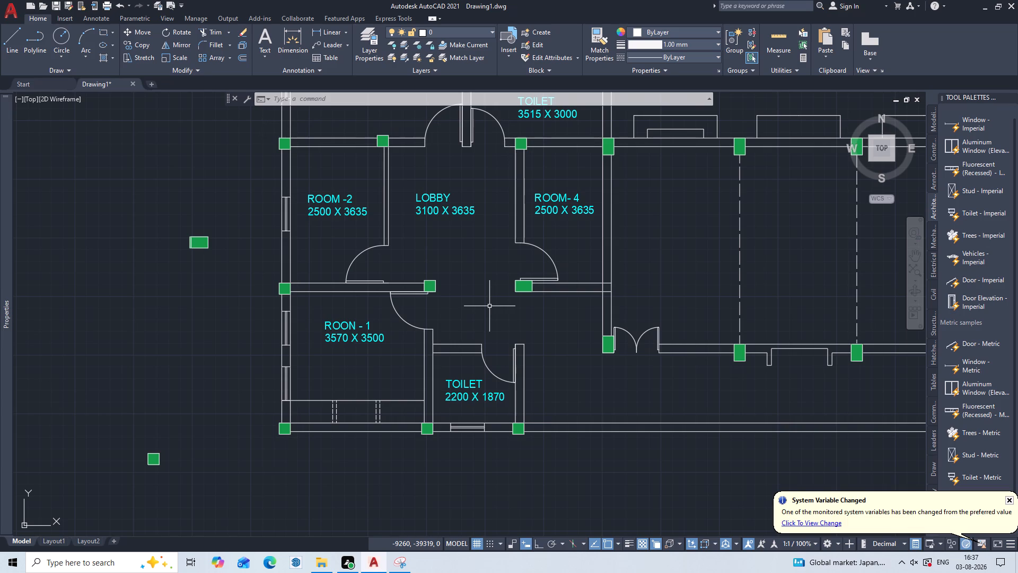
middle_click_drag(500, 372, 278, 319)
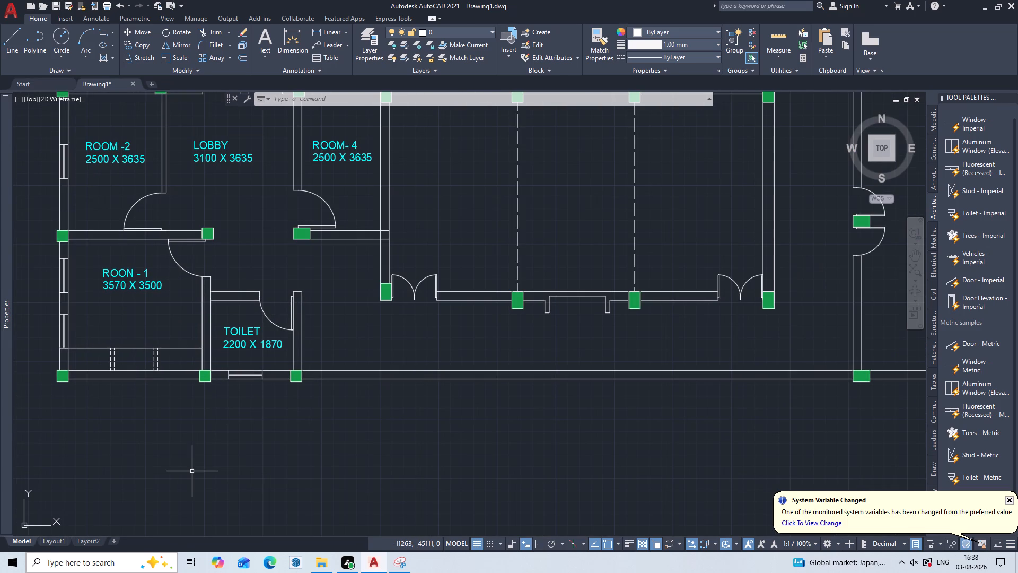
key("t")
key("Return")
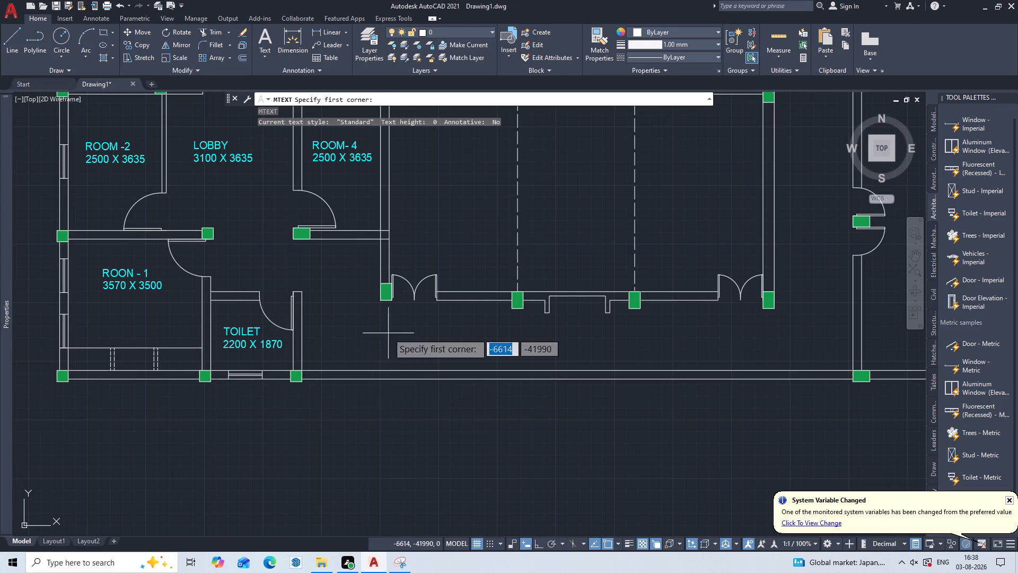
double_click(426, 331)
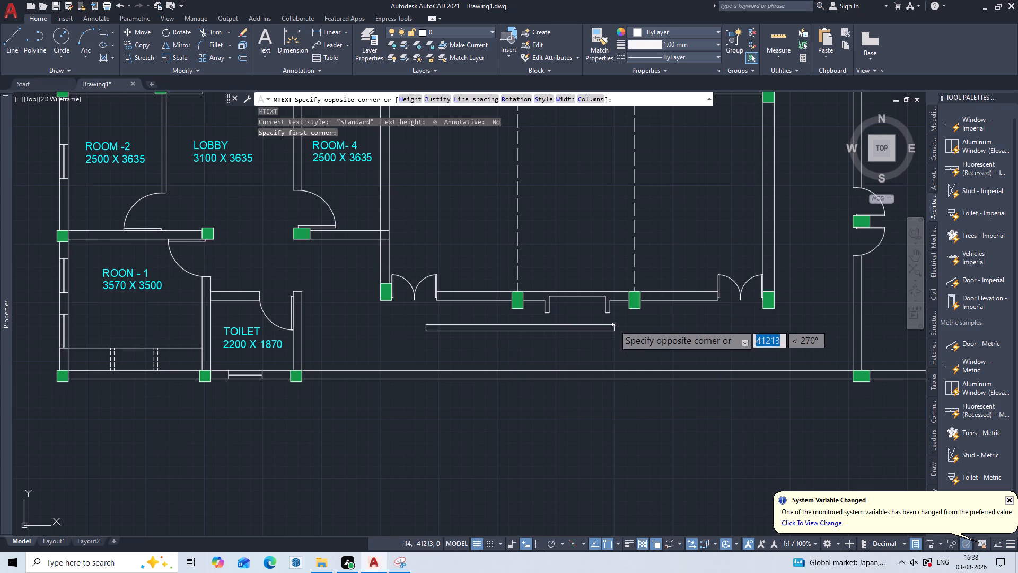
left_click(615, 344)
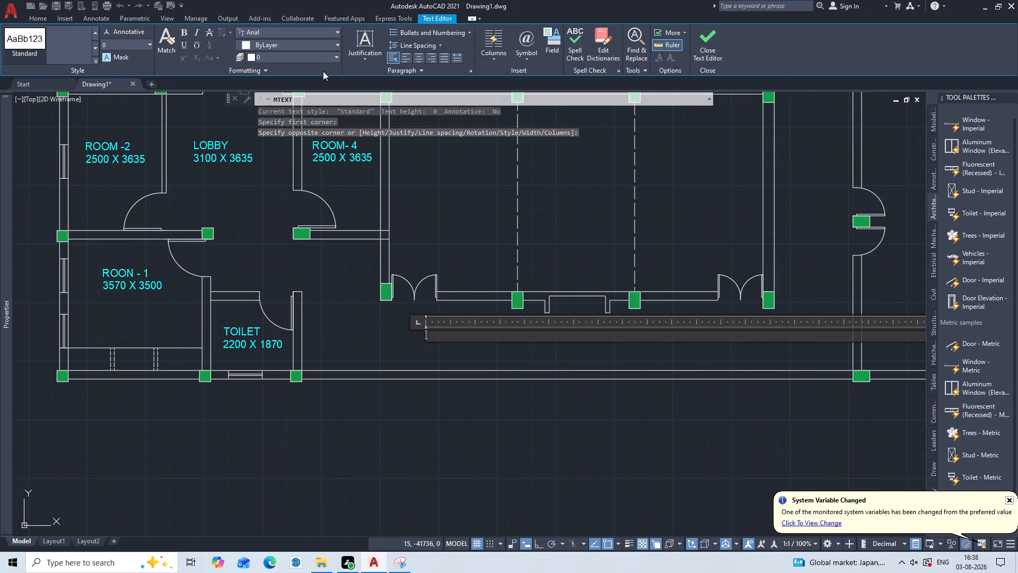
double_click(322, 43)
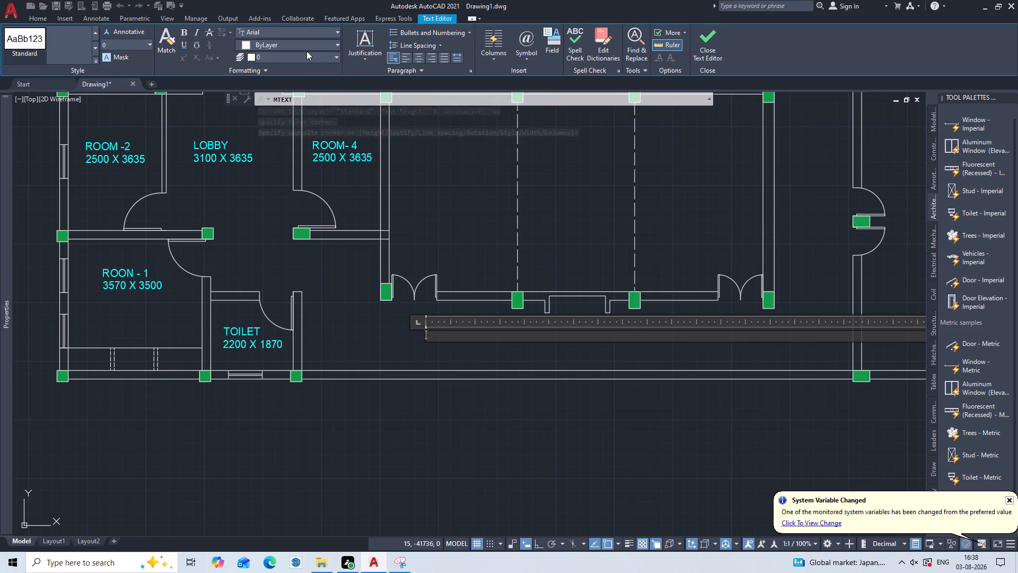
left_click(306, 51)
left_click(273, 154)
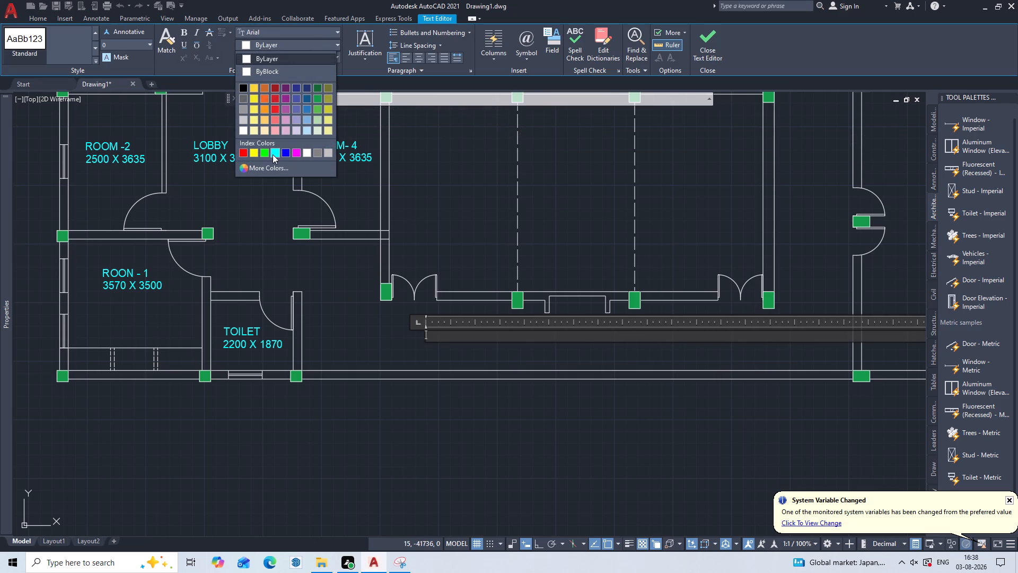
type("VERA")
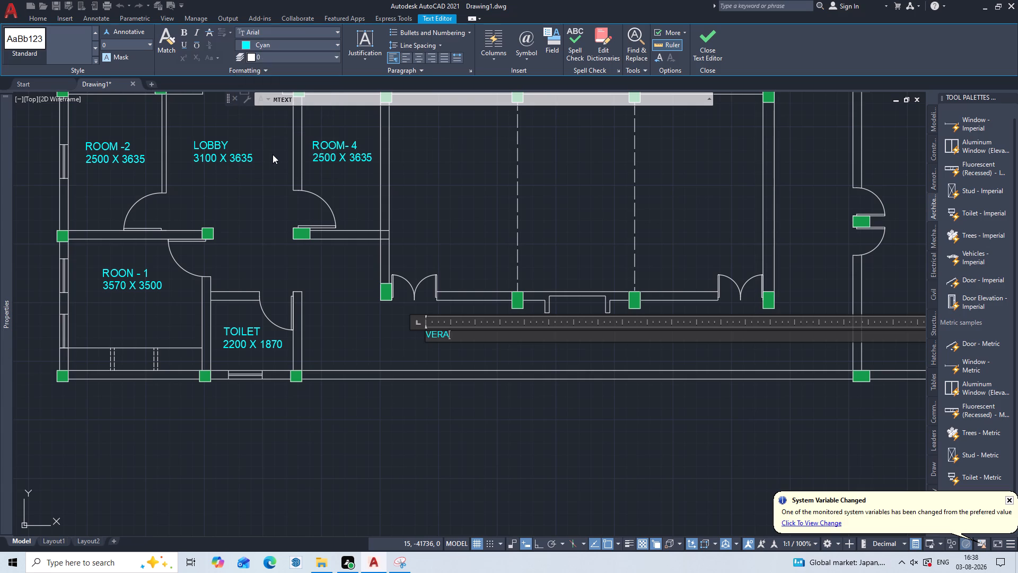
type("NDAH")
key("space")
type("2100")
key("space")
type("W")
type("ID")
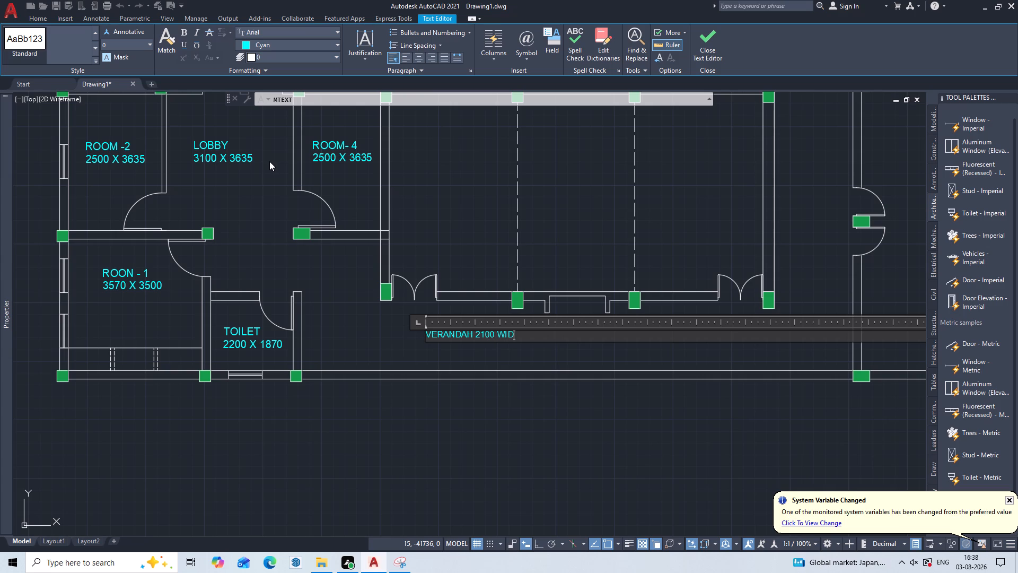
key("e")
key("Escape")
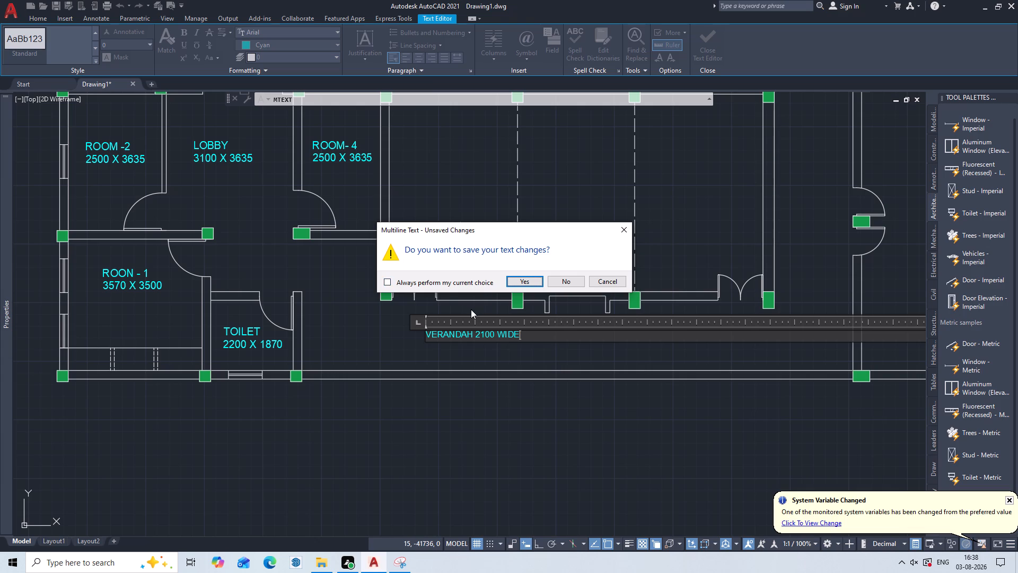
key("Escape")
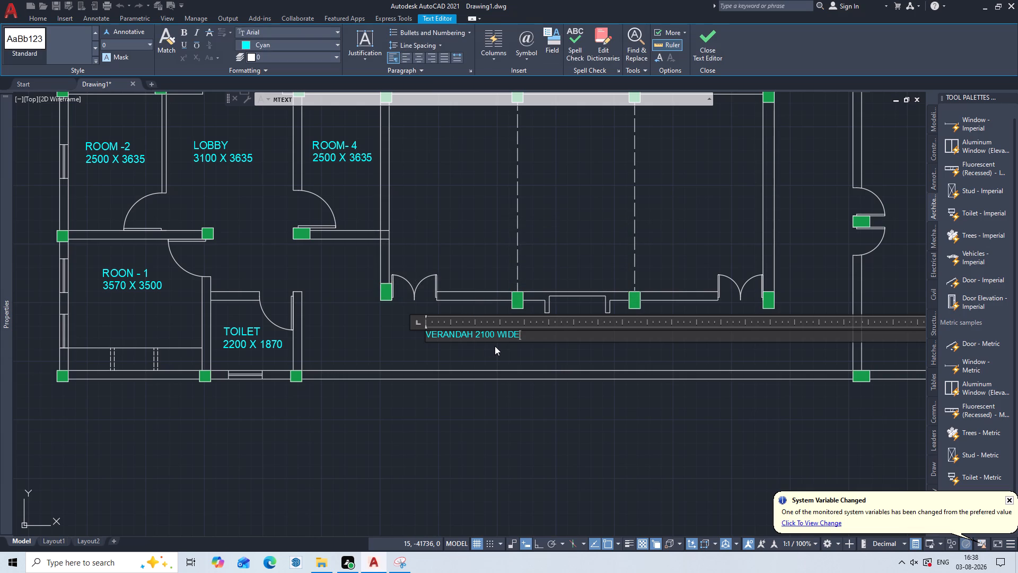
Add a second line reading "(Lvl + 450 )" to the verandah text and save the label.
key("Return")
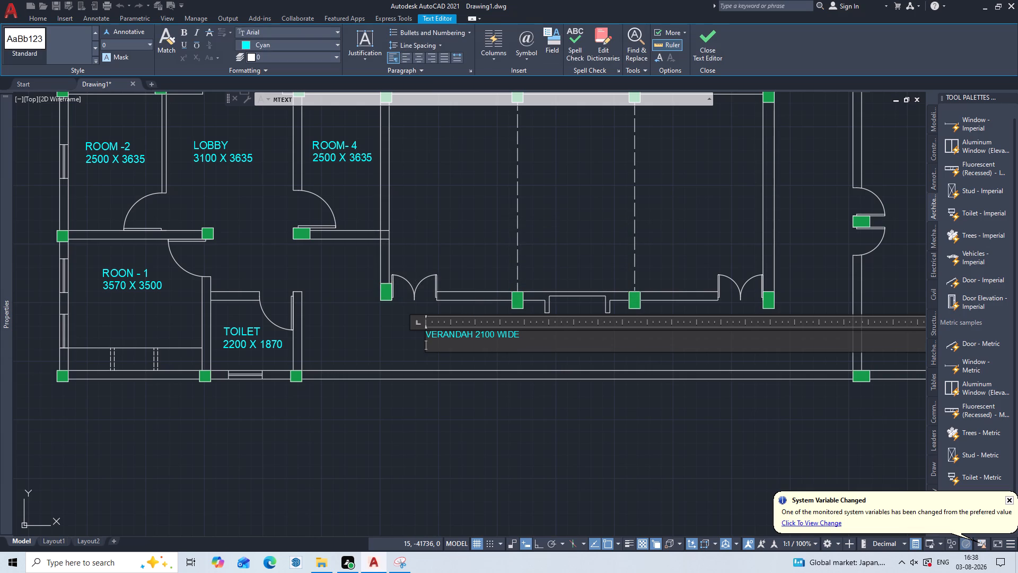
key("9")
key("BackSpace")
key("shift+parenleft")
key("l")
type("VL")
key("BackSpace")
key("BackSpace")
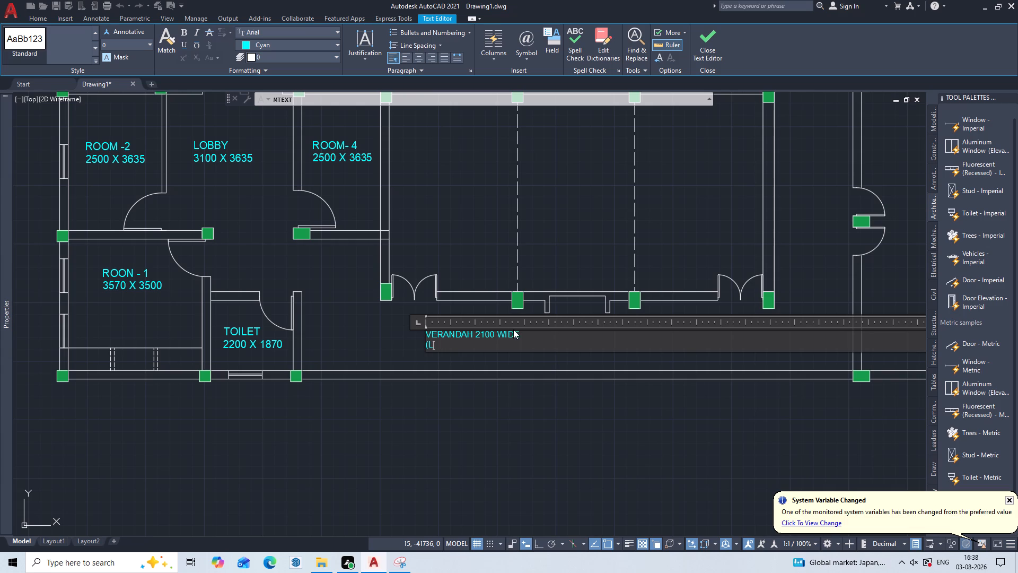
key("v")
key("l")
key("space")
key("plus")
key("space")
key("4")
key("5")
key("0")
key("space")
type("0")
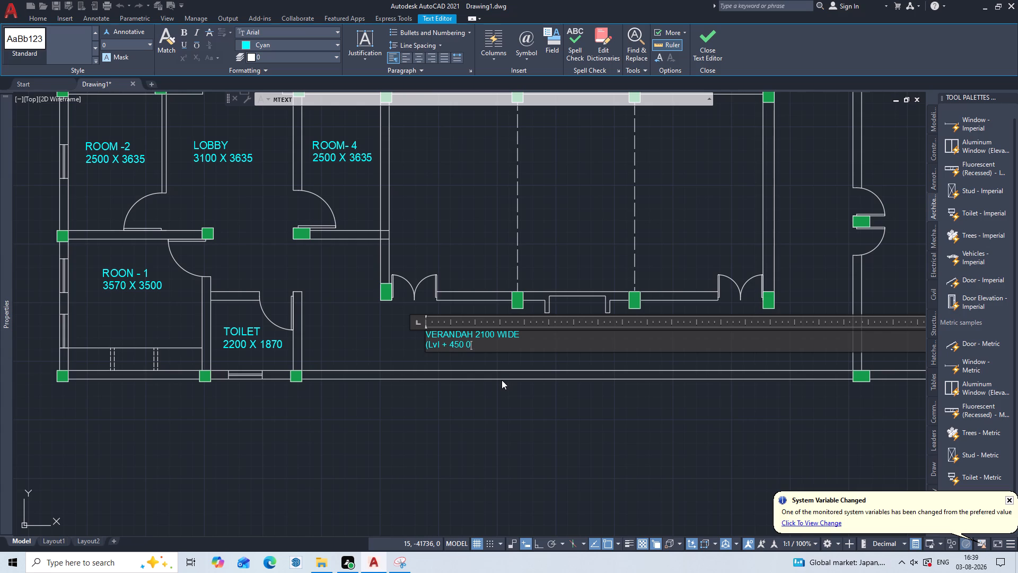
key("BackSpace")
key("shift+underscore")
key("BackSpace")
key("shift+parenright")
key("Escape")
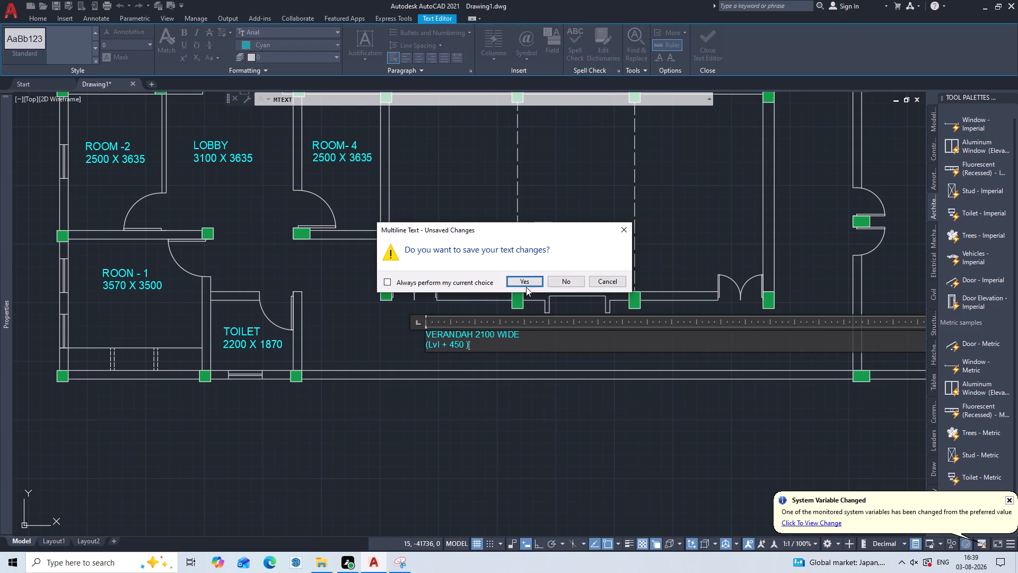
left_click(530, 279)
Select the new VERANDAH label below the hall and open its text properties for editing.
double_click(552, 330)
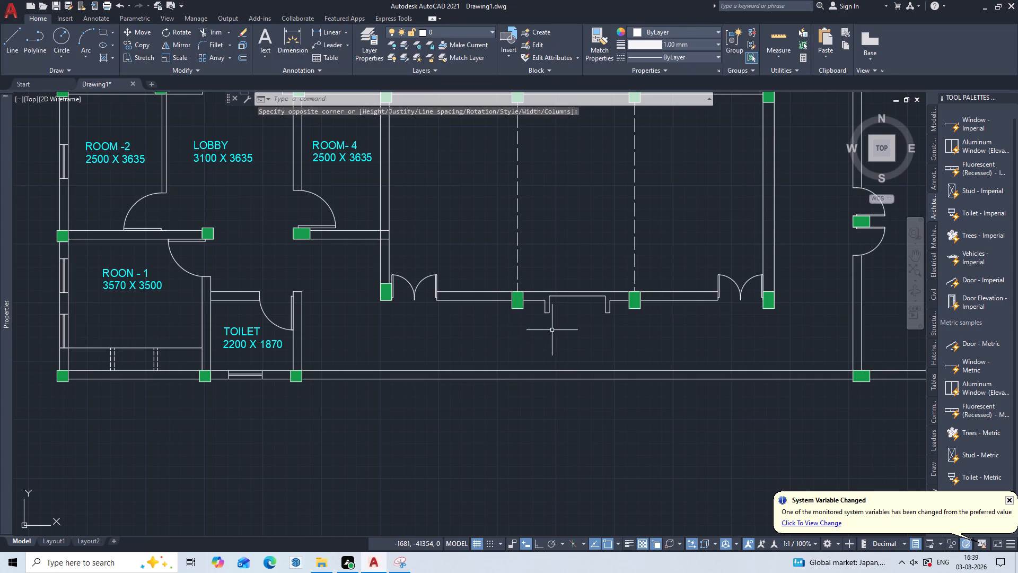
left_click(431, 359)
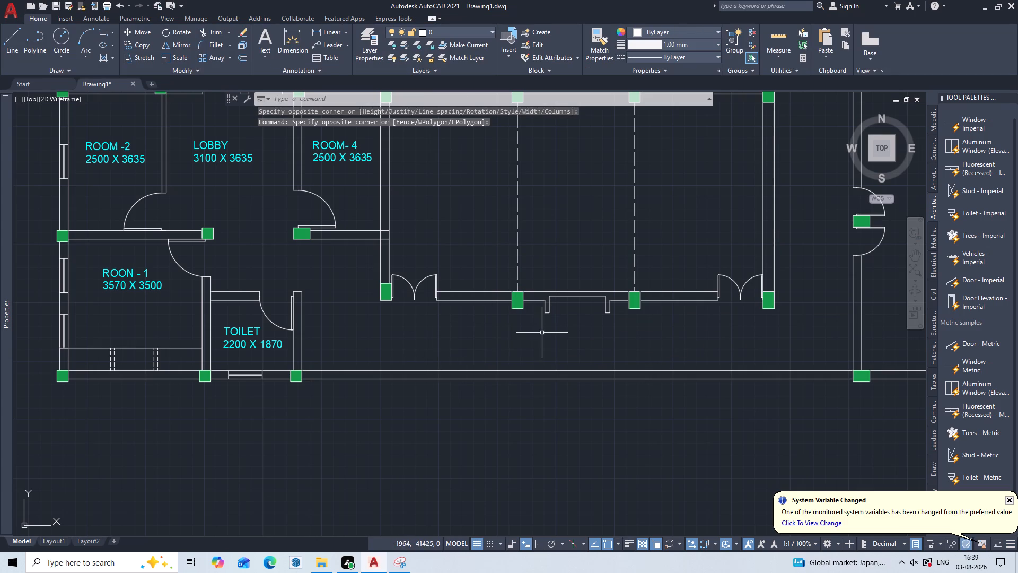
double_click(547, 333)
left_click(585, 318)
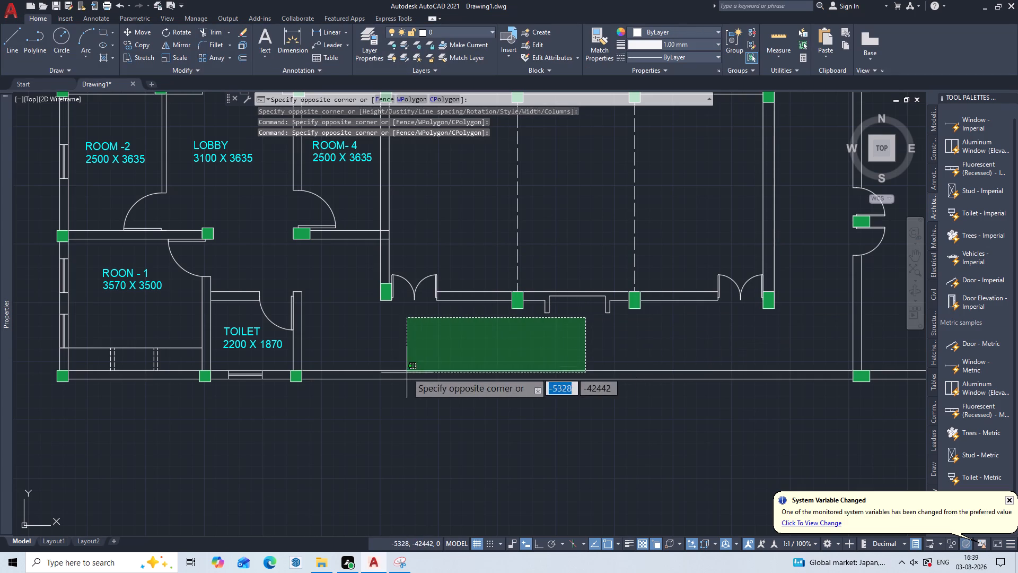
left_click(380, 365)
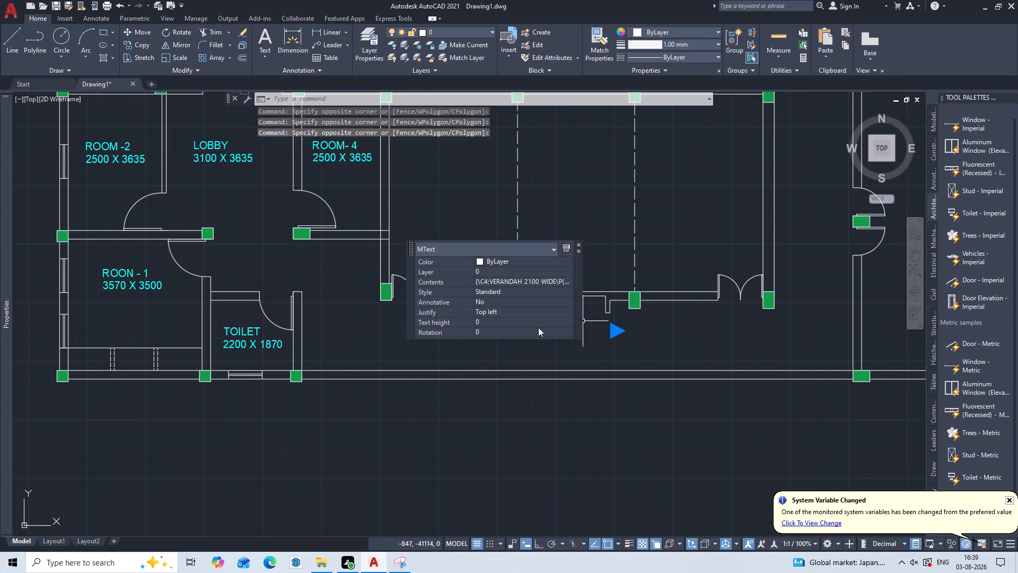
left_click(538, 327)
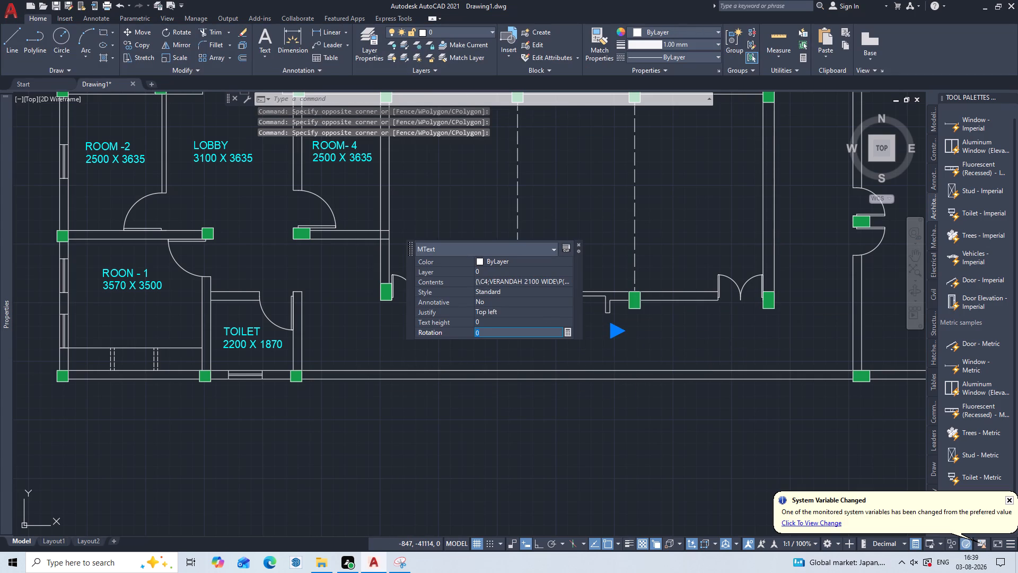
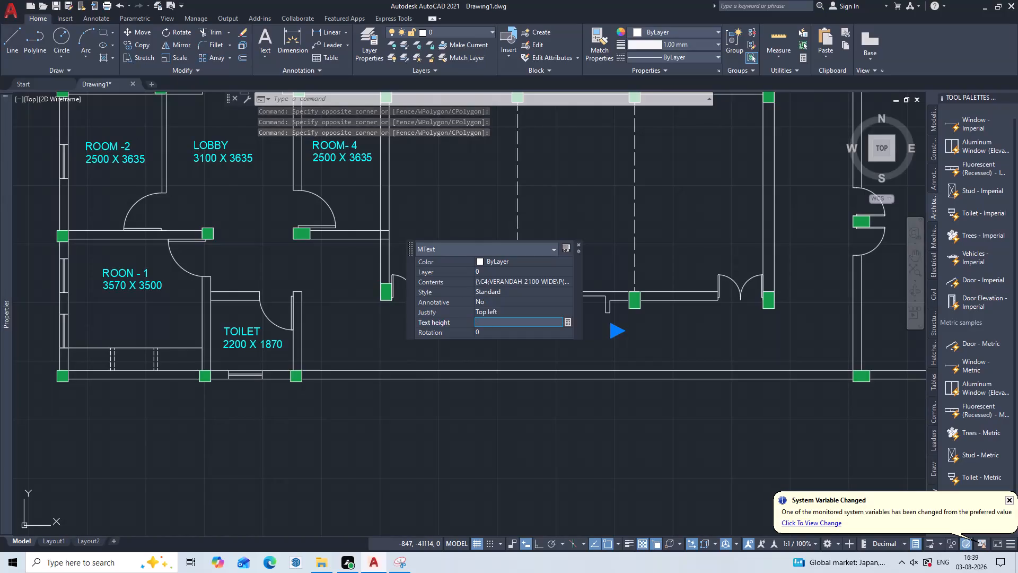
Set the VERANDAH label's text height to 200.
type("200")
key("Return")
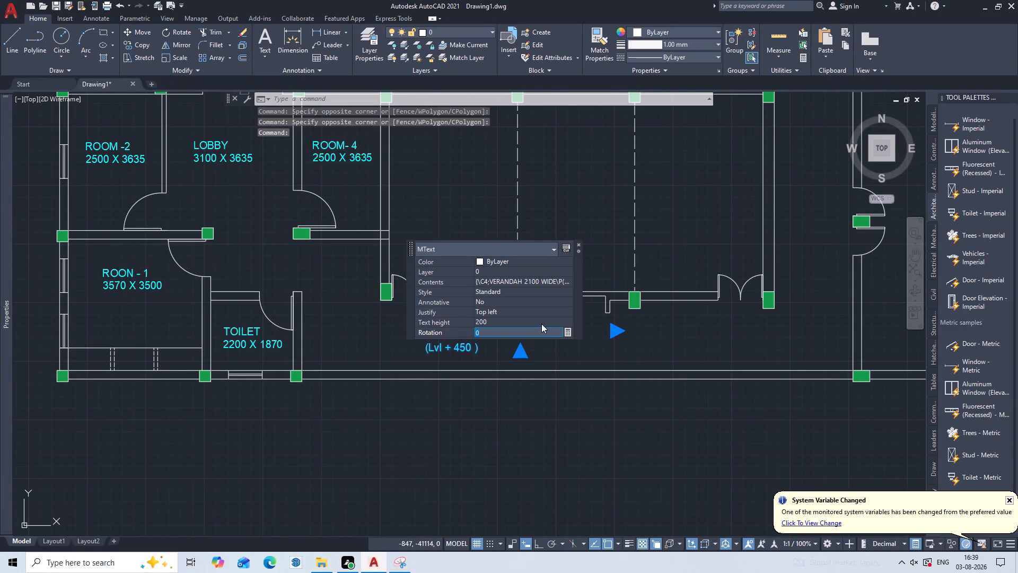
key("Escape")
key("Escape")
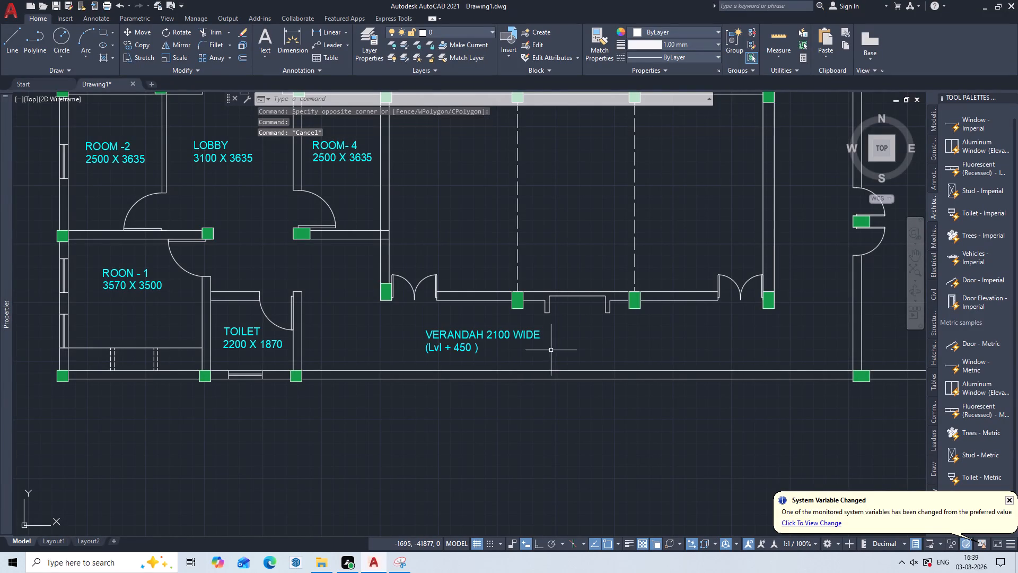
Move the VERANDAH label horizontally along the verandah so it sits below the hall's middle bay.
key("m")
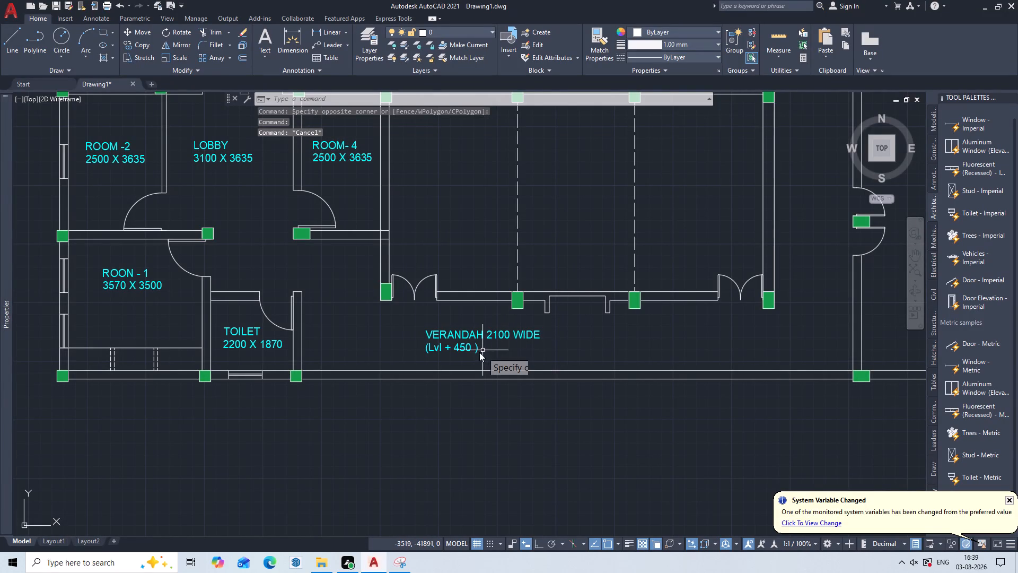
key("Return")
left_click(467, 340)
key("Return")
left_click(467, 340)
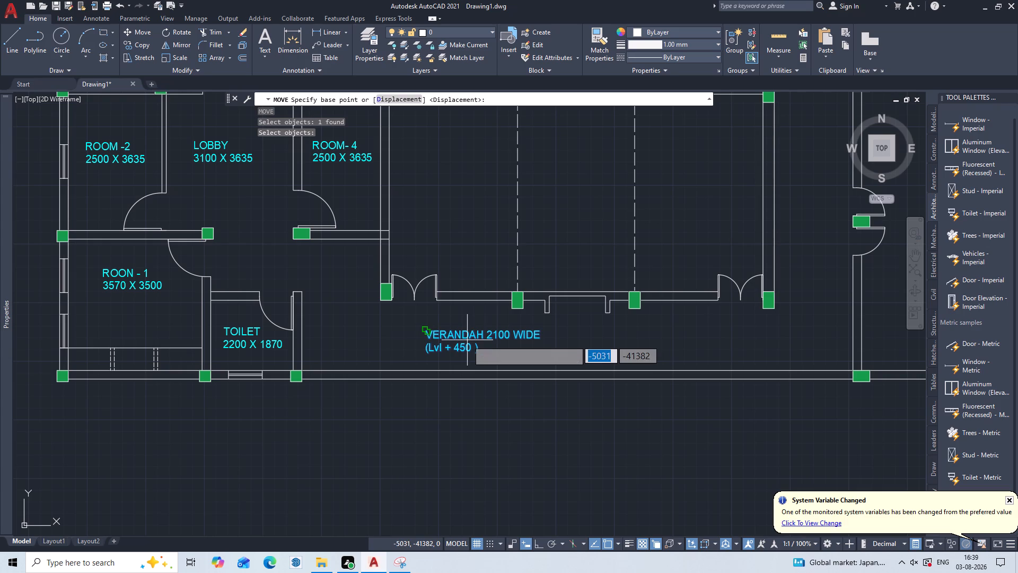
left_click(427, 331)
left_click(501, 335)
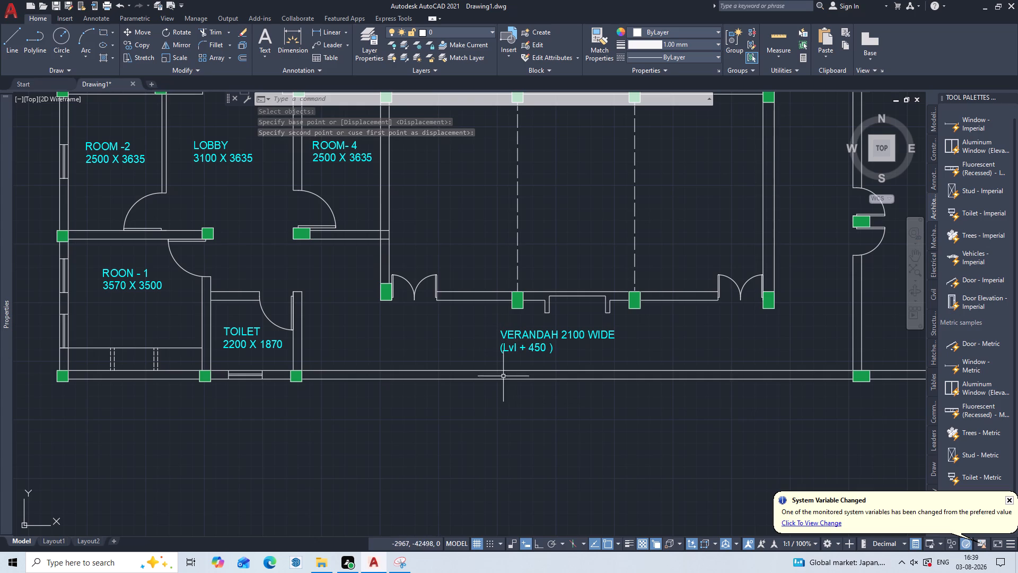
Move the VERANDAH label straight down so its second line sits just above the verandah's outer wall.
key("m")
key("Return")
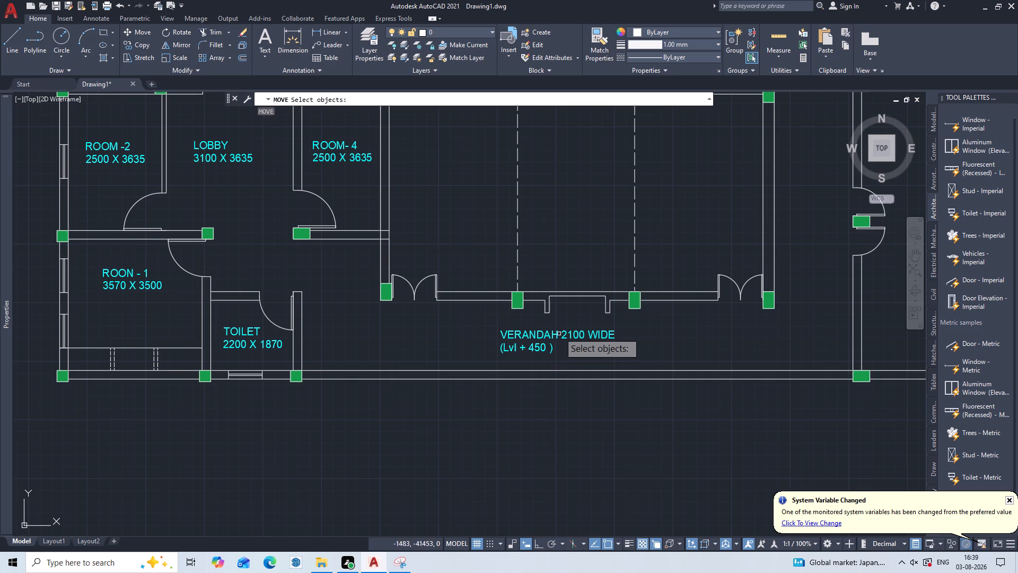
left_click(559, 333)
key("Return")
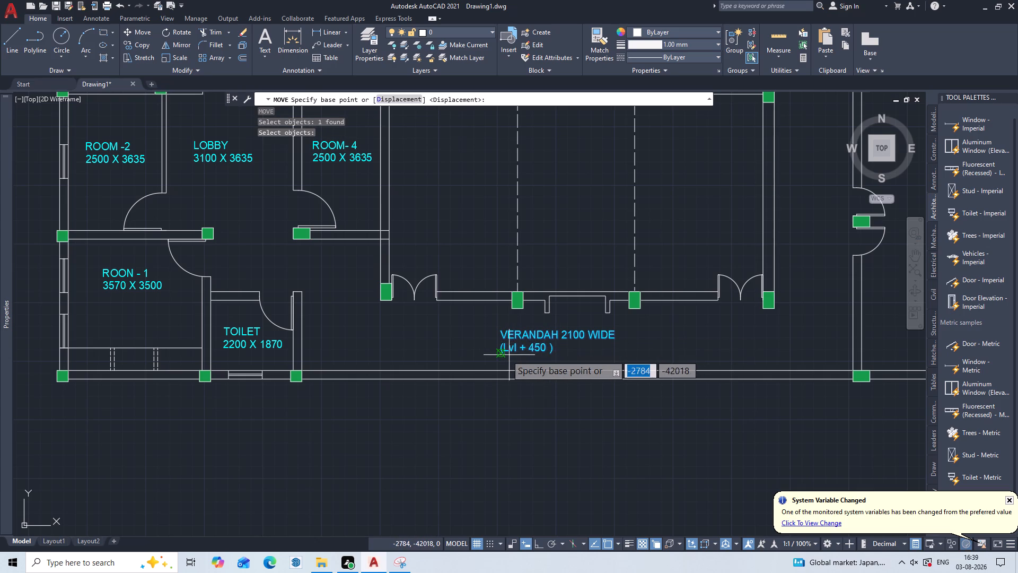
left_click(496, 354)
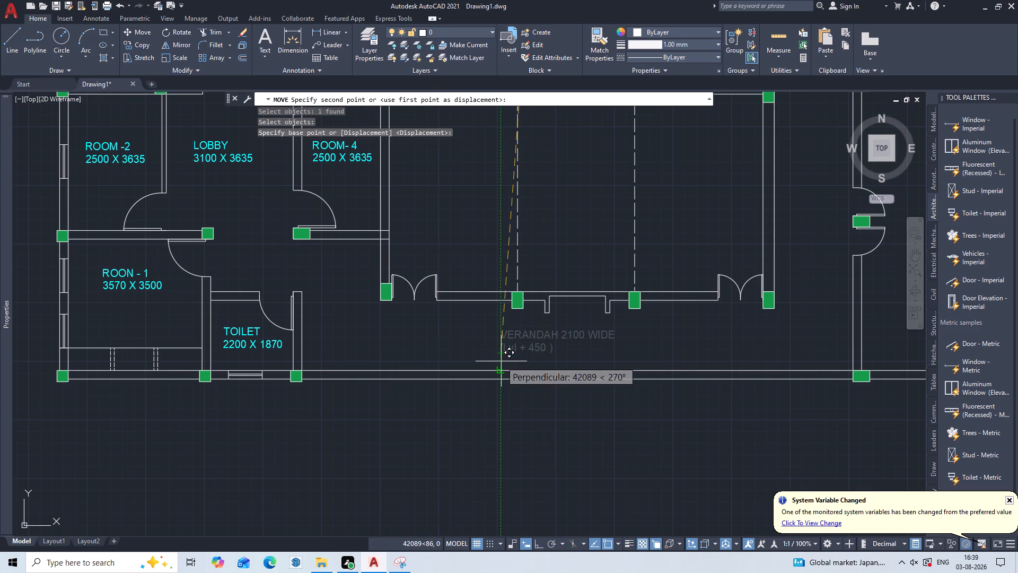
left_click(501, 366)
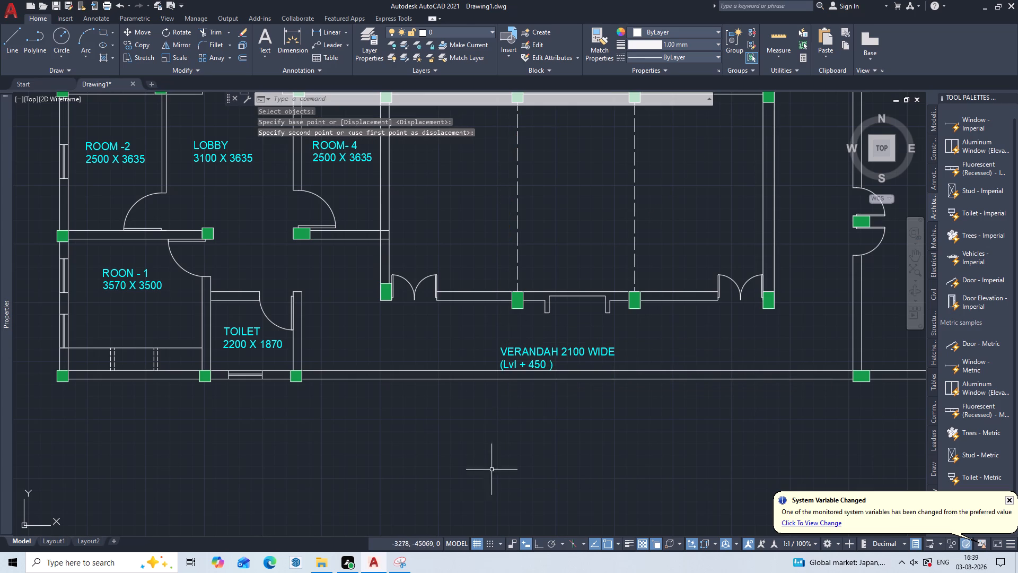
Move the VERANDAH label slightly up to leave a small gap above the outer wall line.
middle_click_drag(516, 413, 566, 409)
scroll(552, 404, "up", 1)
middle_click_drag(552, 404, 543, 433)
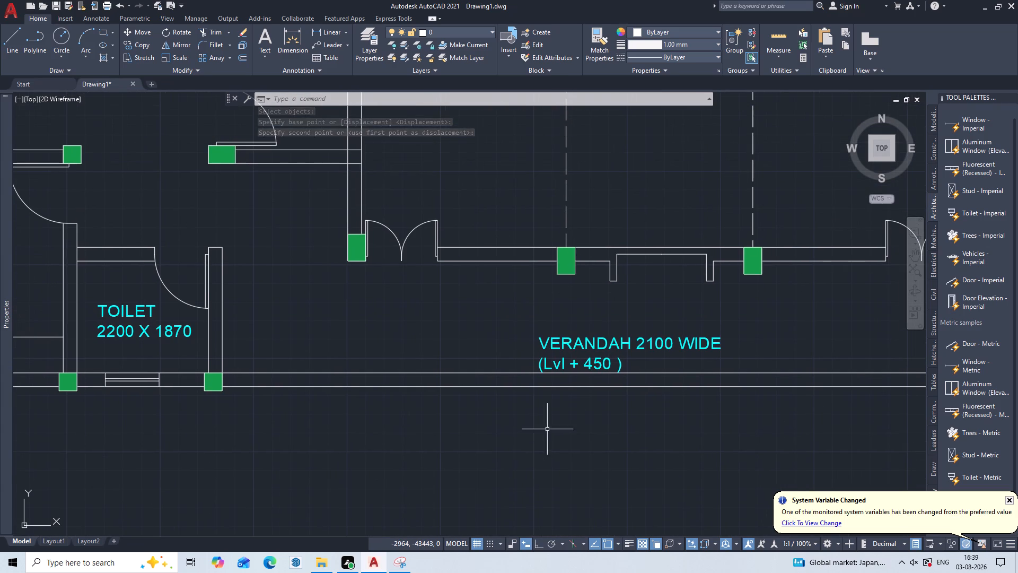
key("m")
key("Return")
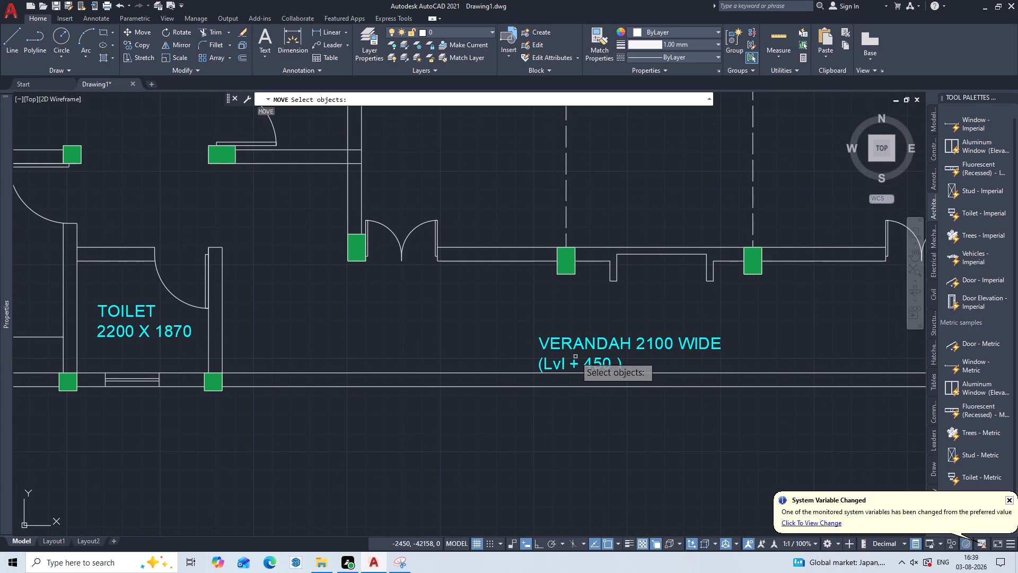
left_click(596, 343)
key("Return")
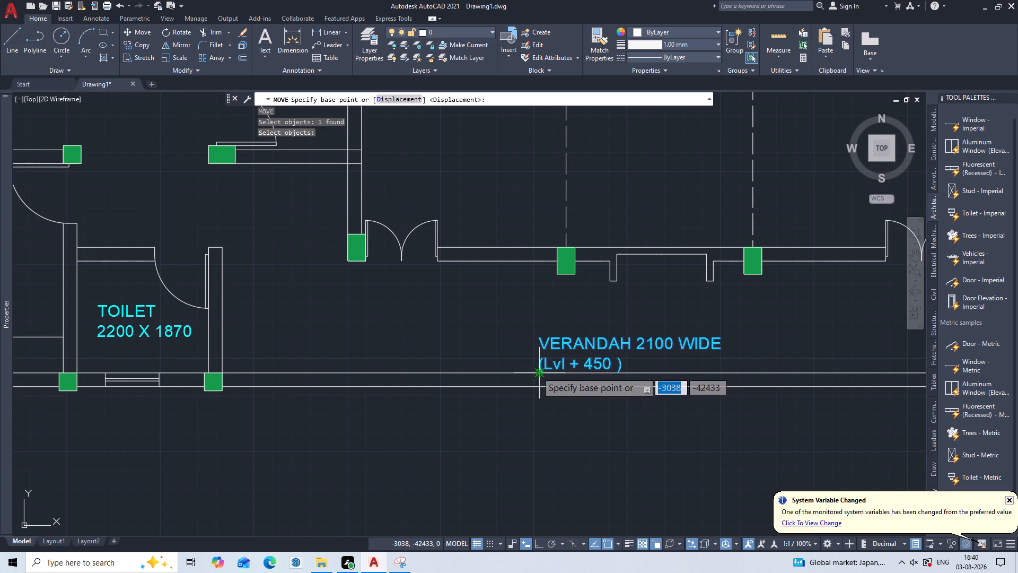
left_click(537, 372)
left_click(538, 366)
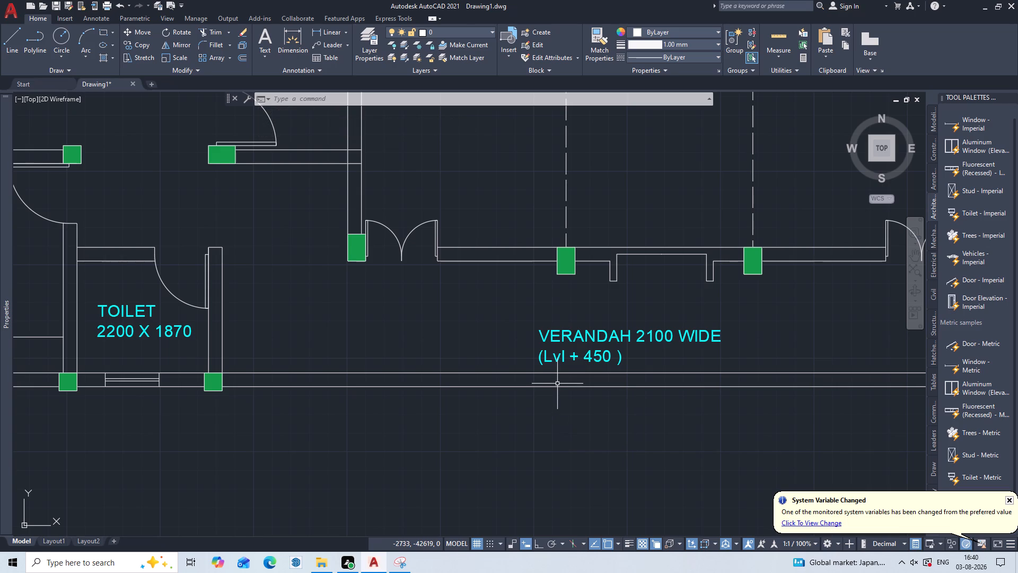
Start multiline text in the hall's middle bay between the two dashed lines, with cyan as the text colour.
middle_click_drag(558, 383, 464, 462)
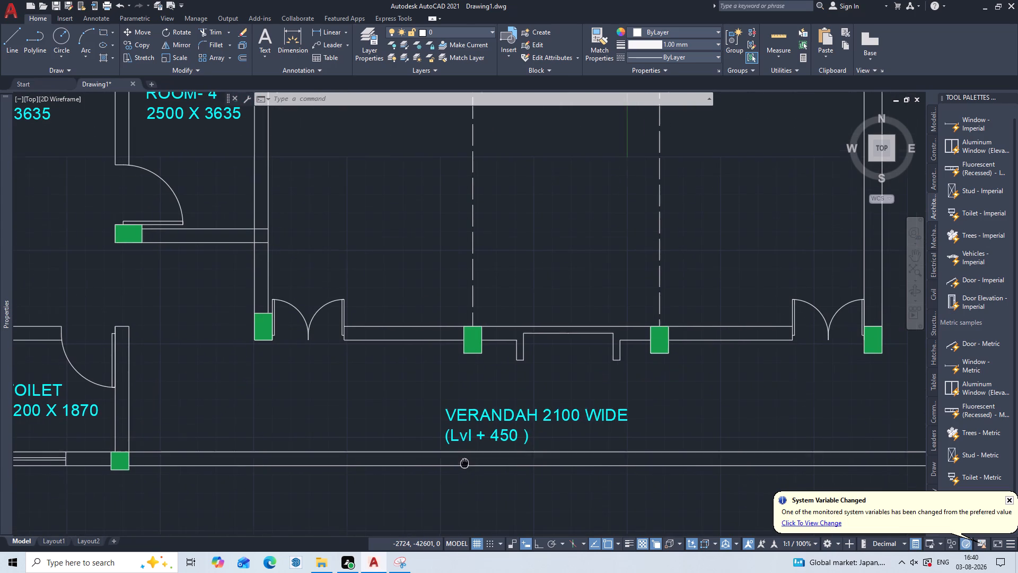
middle_click_drag(464, 462, 464, 463)
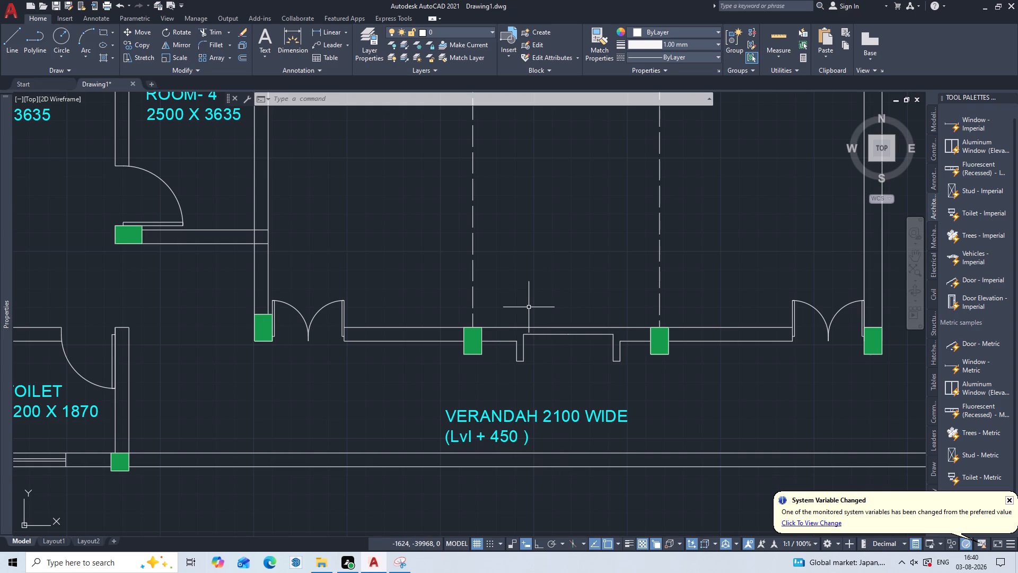
key("t")
key("Return")
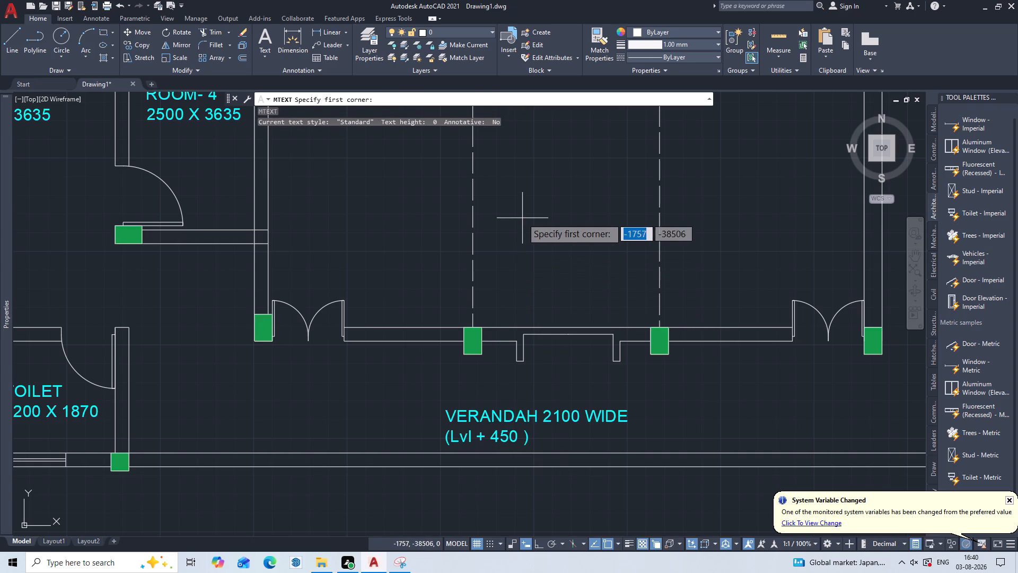
scroll(523, 219, "down", 1)
middle_click_drag(521, 221, 519, 385)
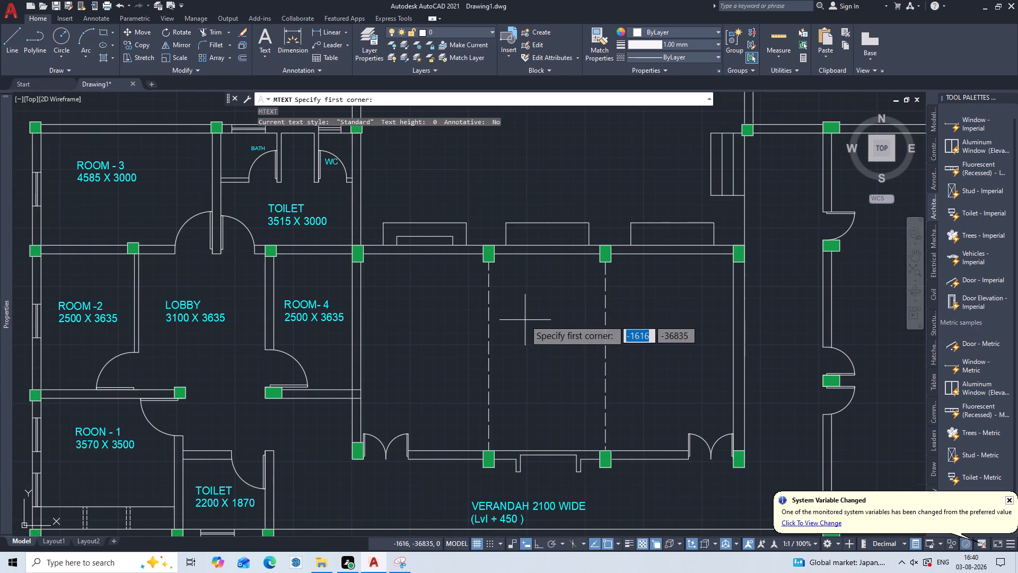
scroll(525, 320, "up", 1)
left_click(504, 327)
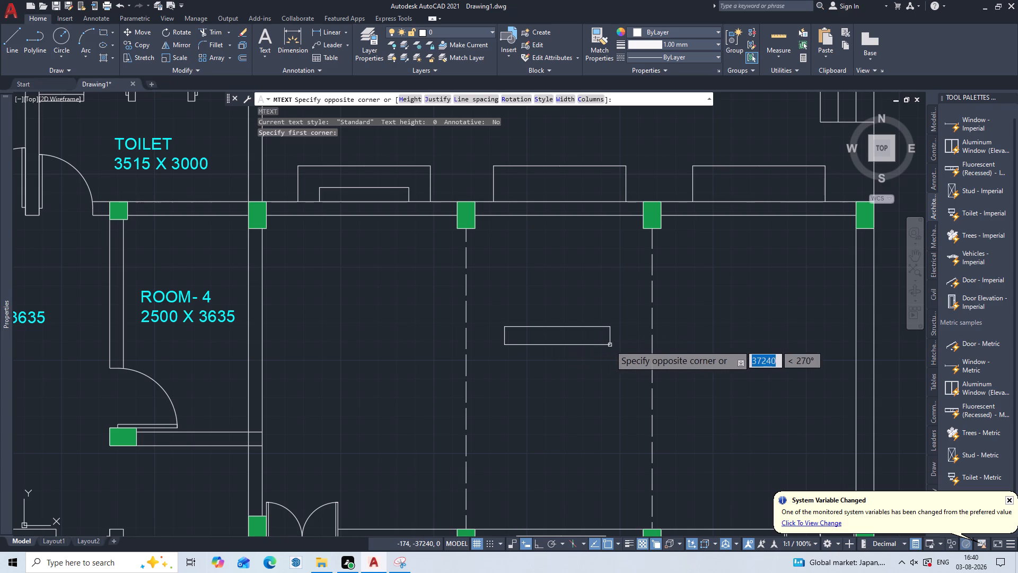
left_click(610, 345)
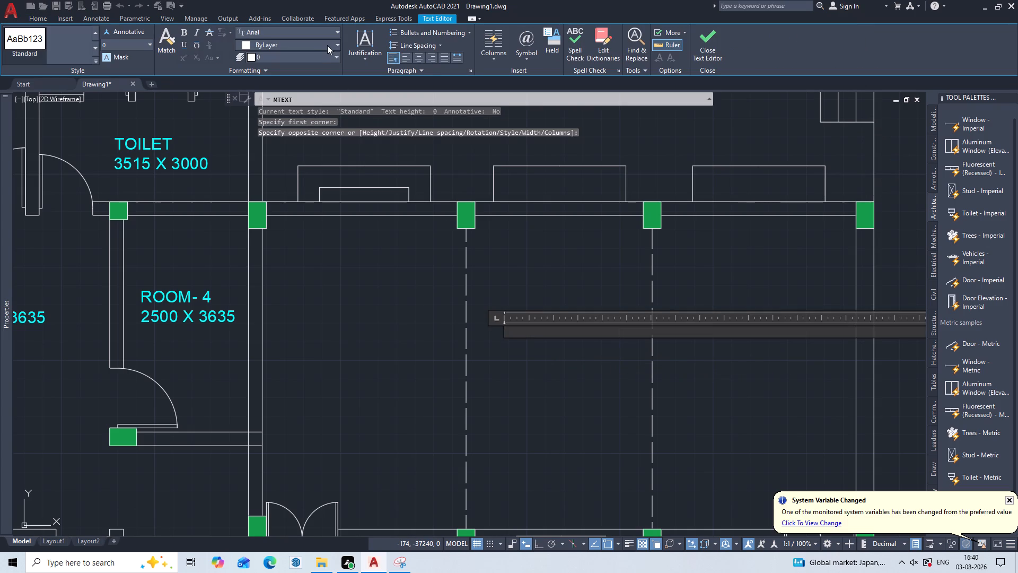
left_click(327, 45)
left_click(275, 152)
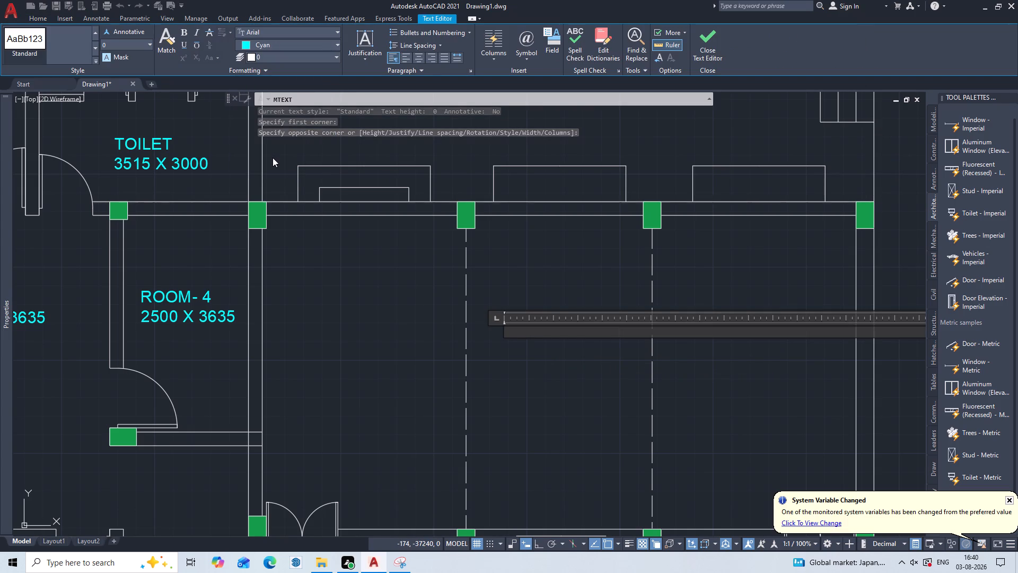
Enter "DINING HALL" as the first line of the hall text.
key("d")
key("i")
key("n")
type("ING")
key("space")
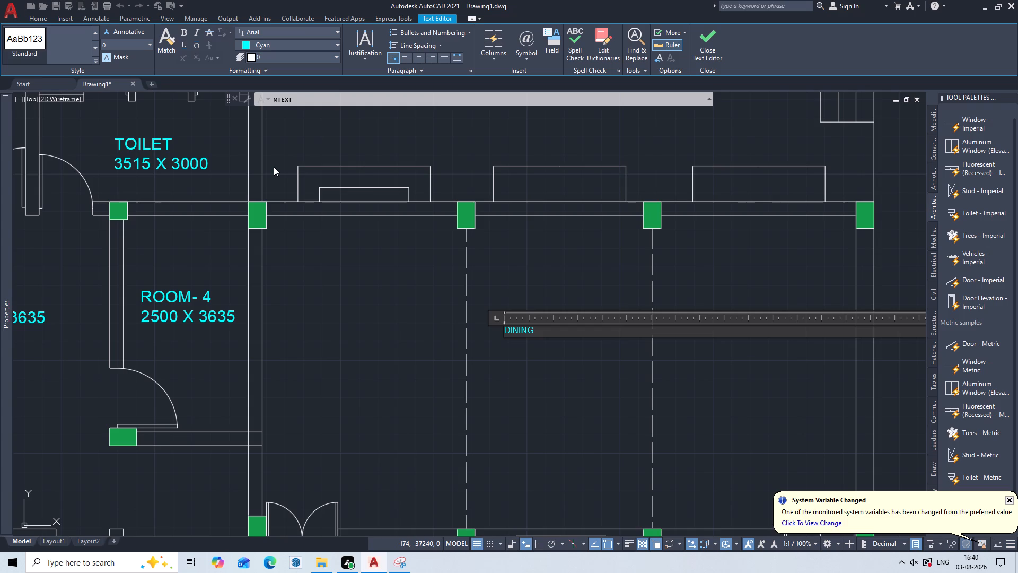
key("h")
key("s")
key("BackSpace")
type("ALL")
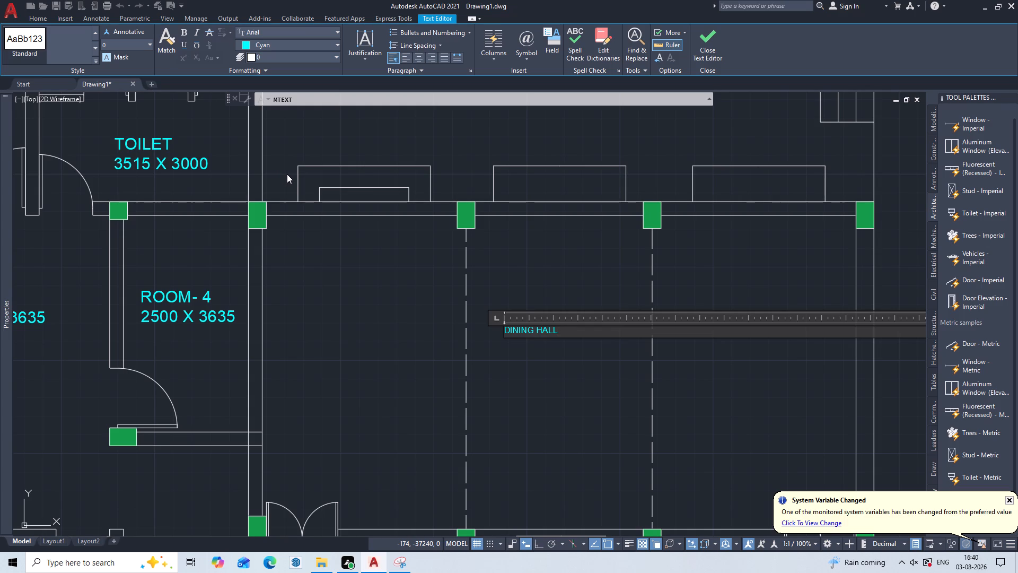
Add a second line reading "10270 X 5265" to the hall text and save the label.
key("Return")
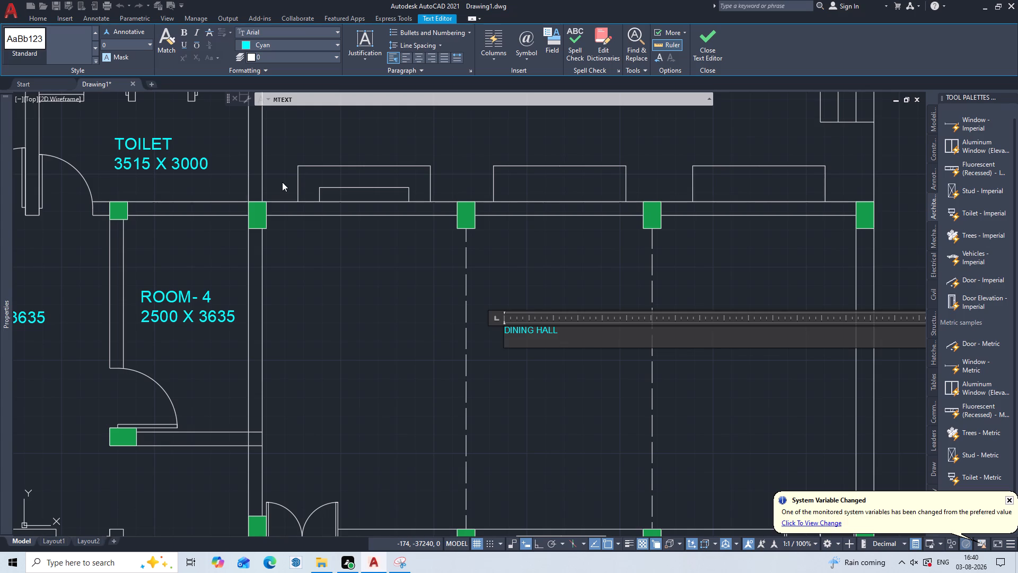
key("1")
key("0")
type("27")
key("0")
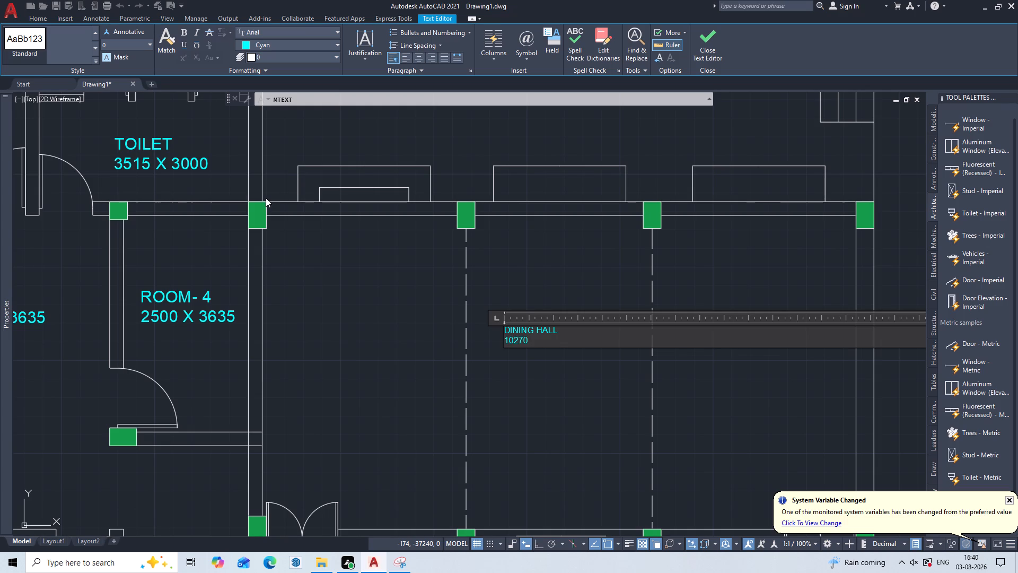
key("space")
type("X")
key("space")
key("5")
key("2")
type("65")
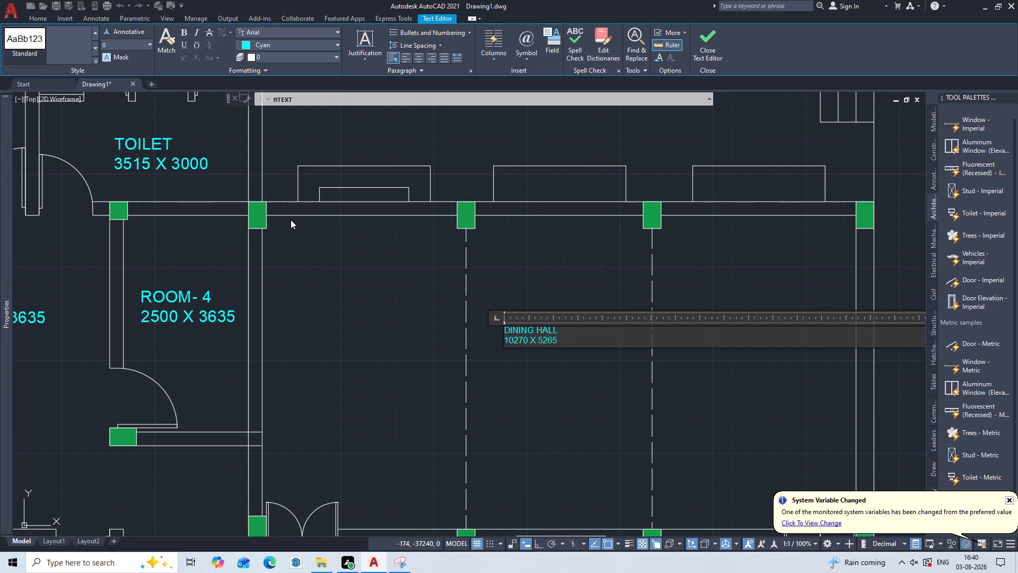
key("Escape")
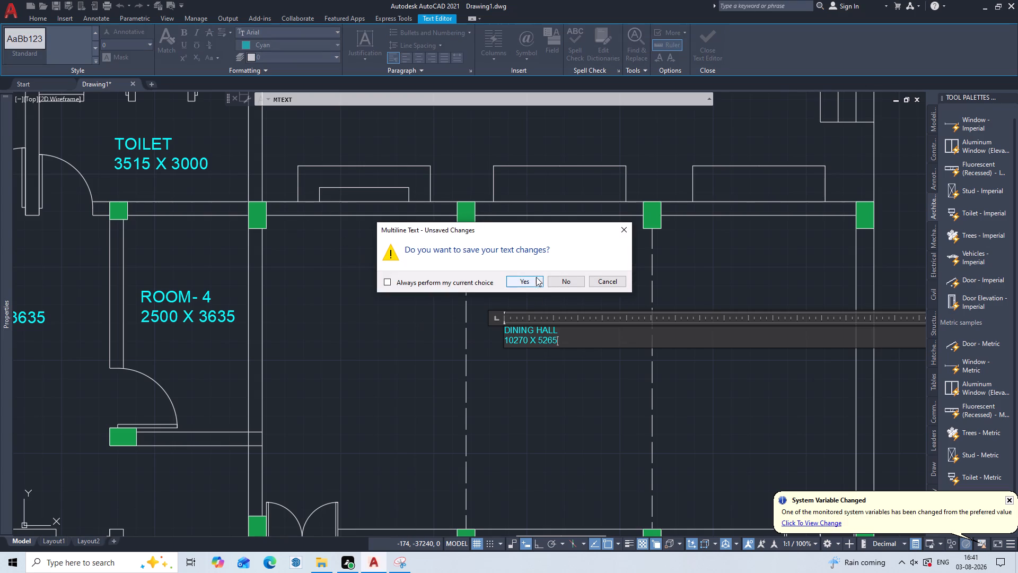
left_click(522, 288)
left_click(533, 280)
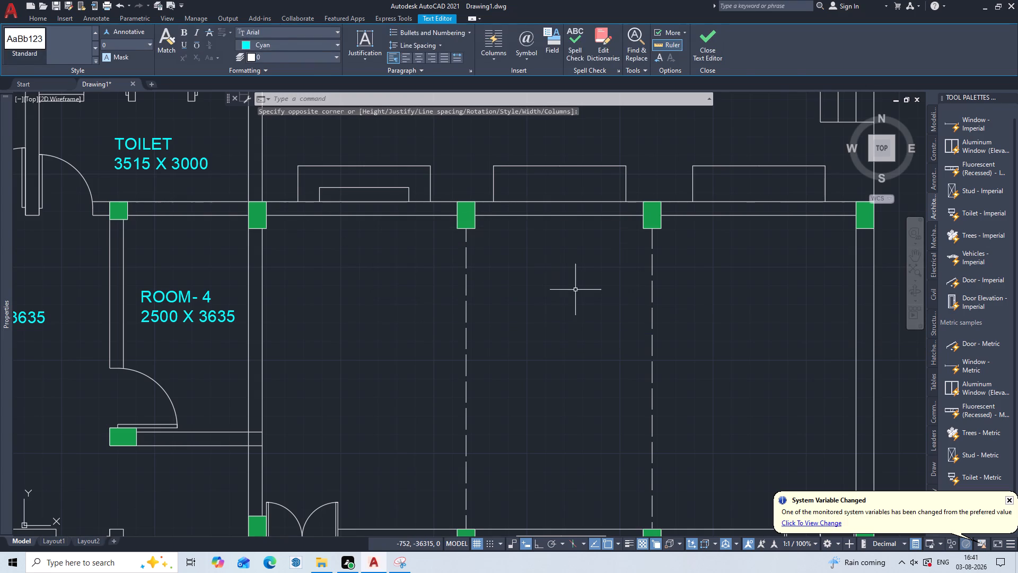
Select the new DINING HALL label in the middle bay and set its text height to 200.
left_click(612, 279)
double_click(497, 396)
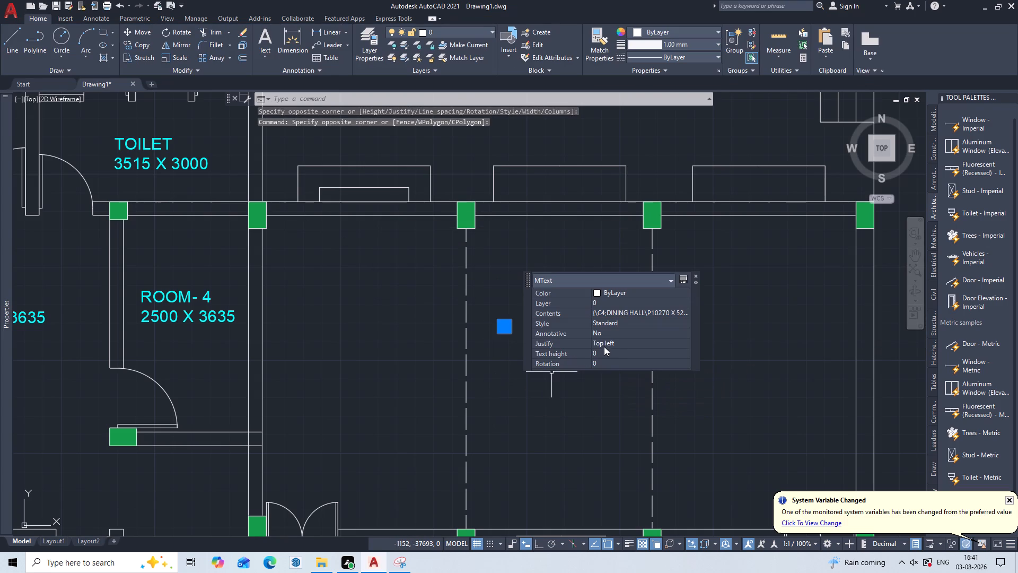
left_click(610, 355)
key("BackSpace")
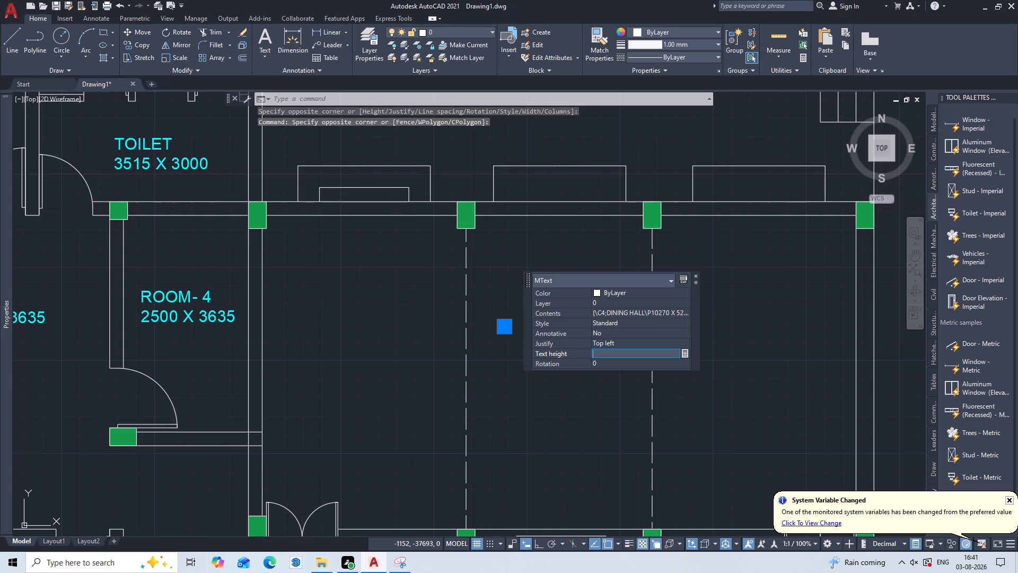
type("200")
key("Return")
key("Escape")
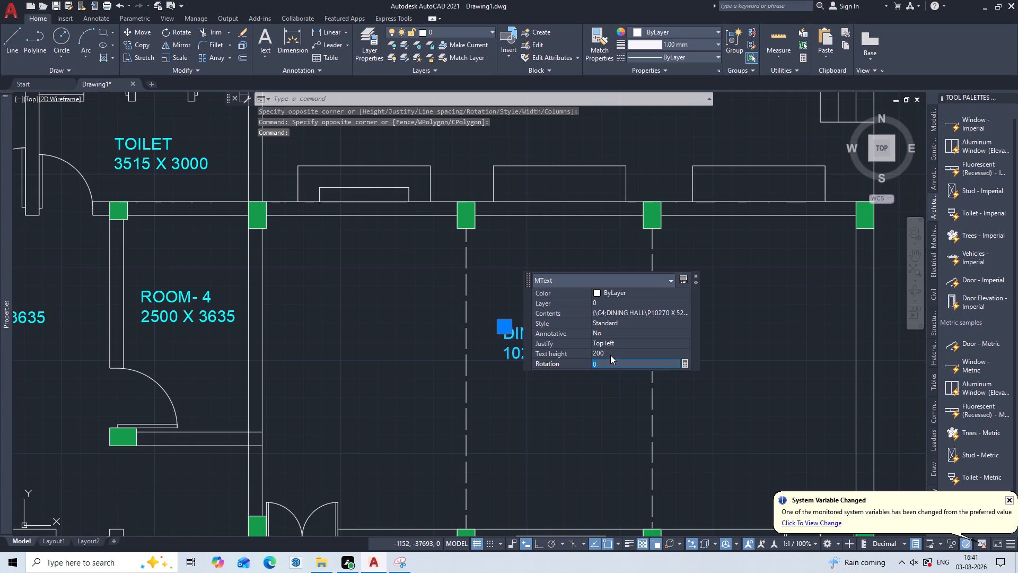
Deselect the DINING HALL label in the hall's middle bay.
key("Escape")
key("Escape")
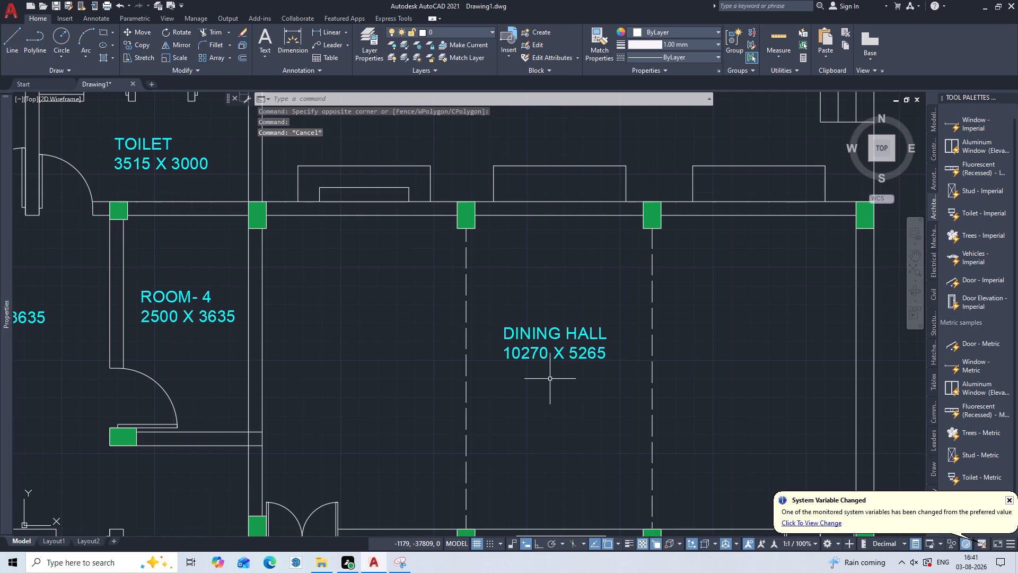
Start multiline text in the middle of the open space above the dining hall, with cyan as the text colour.
scroll(550, 372, "down", 1)
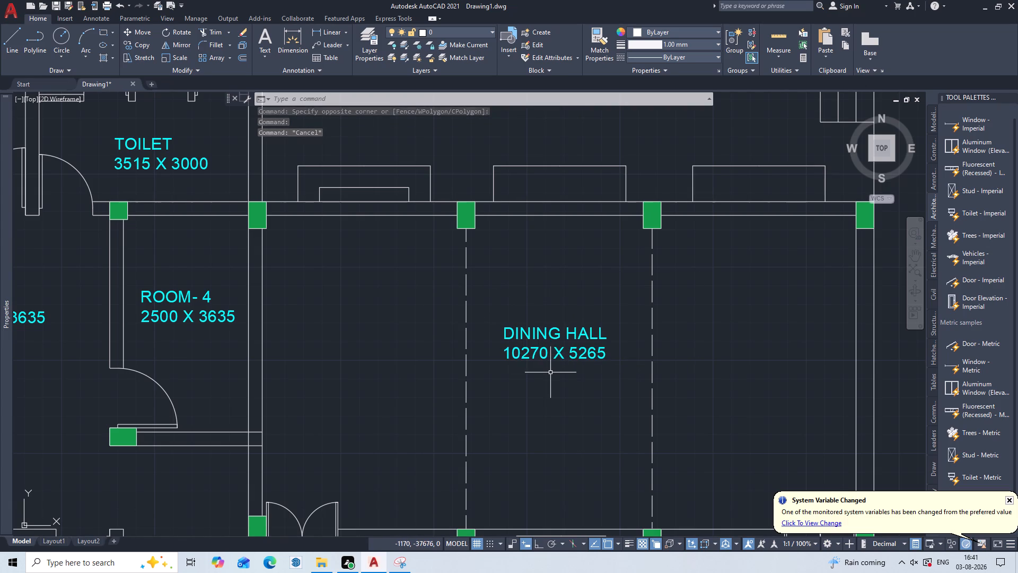
middle_click_drag(541, 378, 538, 312)
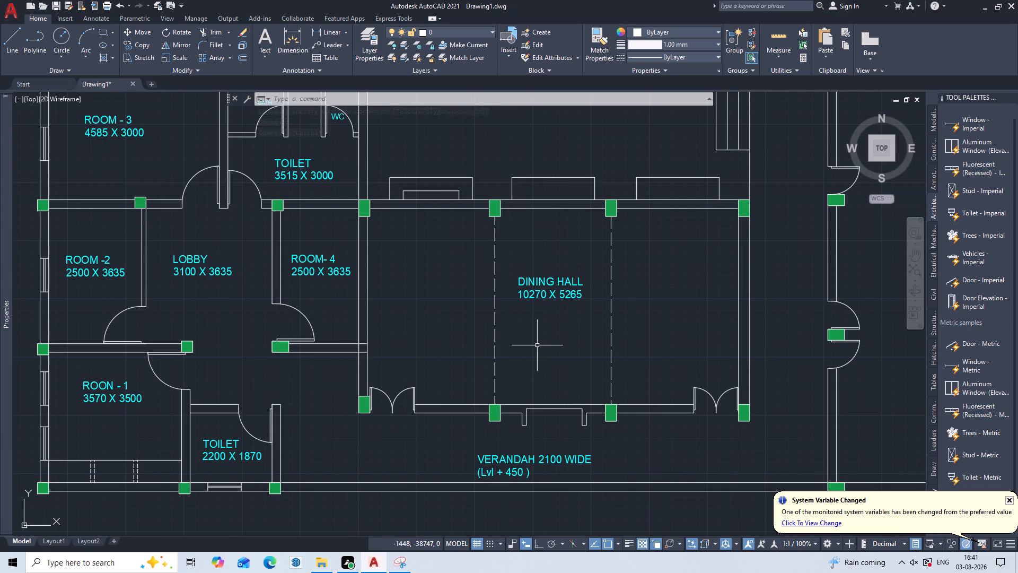
middle_click_drag(546, 327, 582, 400)
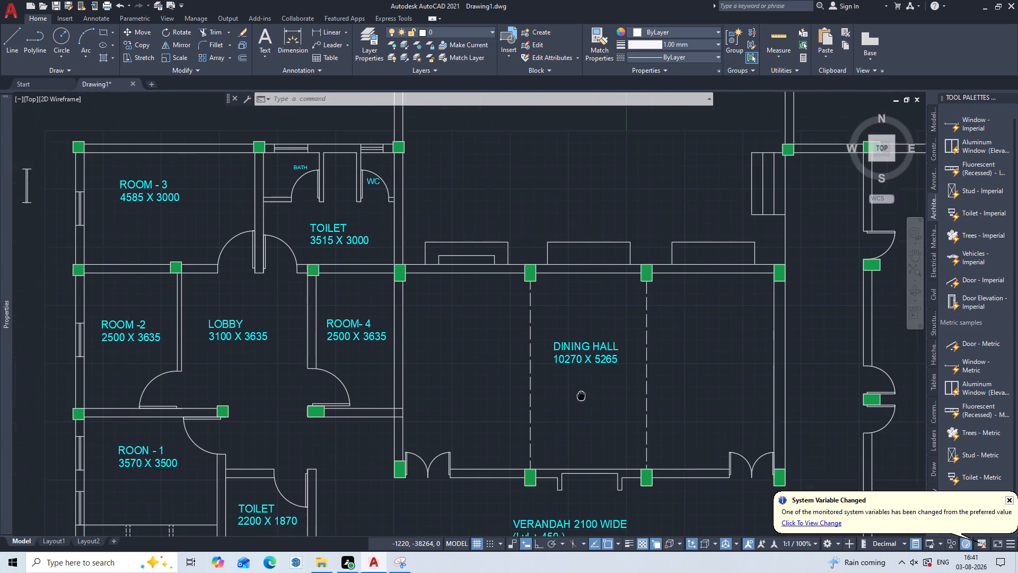
middle_click_drag(582, 400, 581, 412)
middle_click_drag(506, 367, 422, 438)
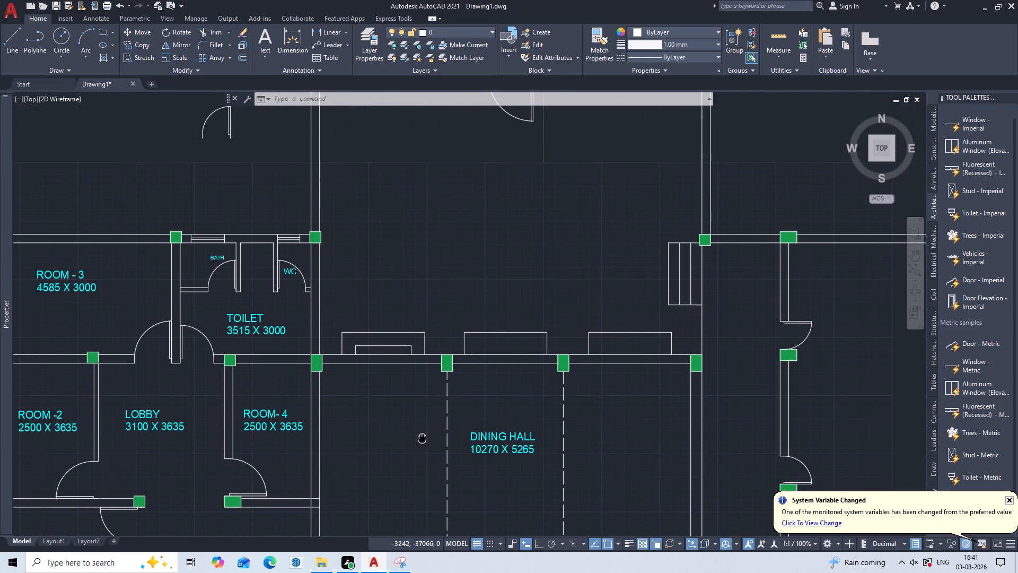
middle_click_drag(436, 358, 429, 466)
middle_click_drag(425, 307, 424, 310)
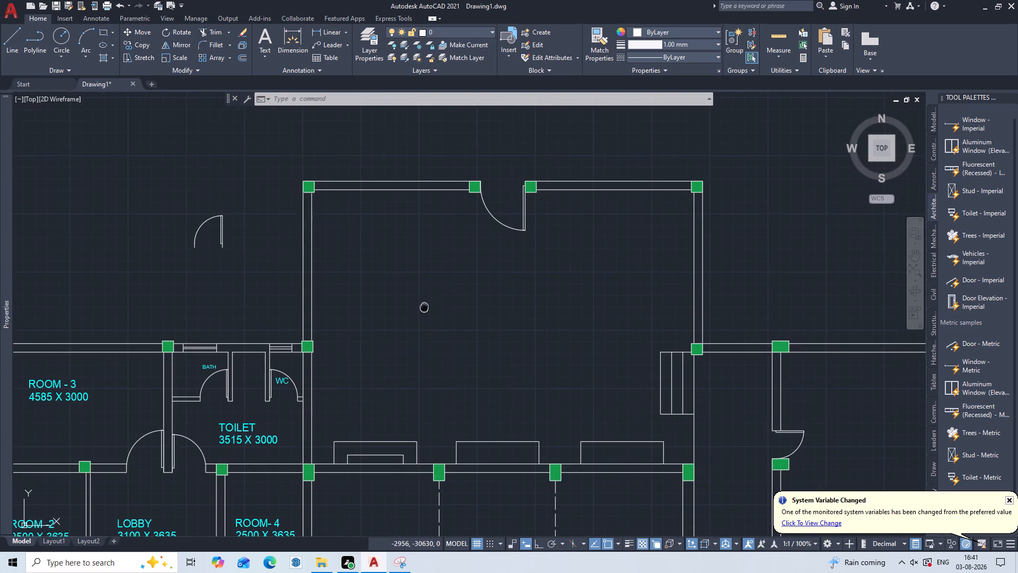
middle_click_drag(424, 310, 422, 377)
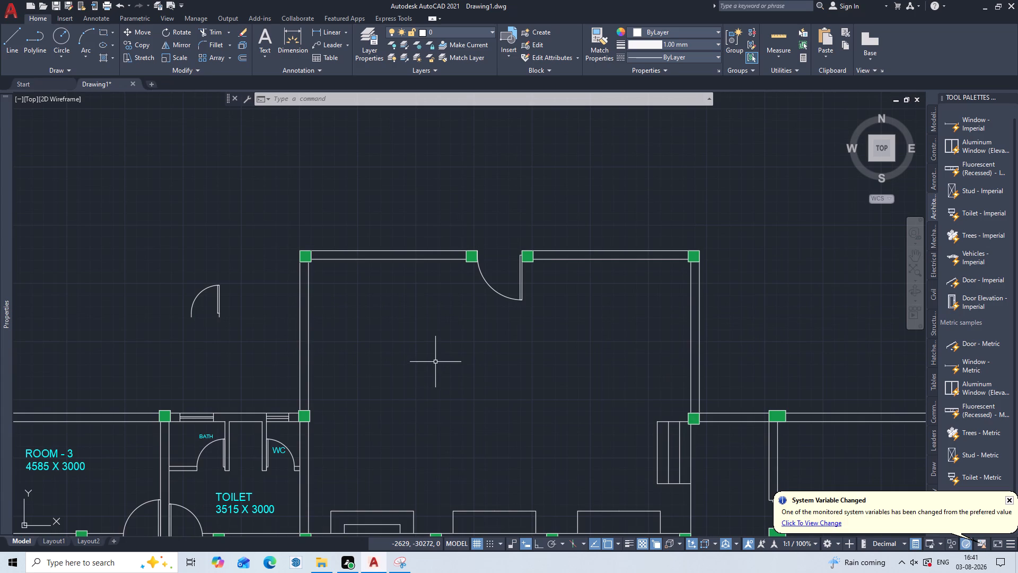
scroll(435, 362, "up", 1)
scroll(438, 358, "down", 2)
scroll(438, 358, "up", 1)
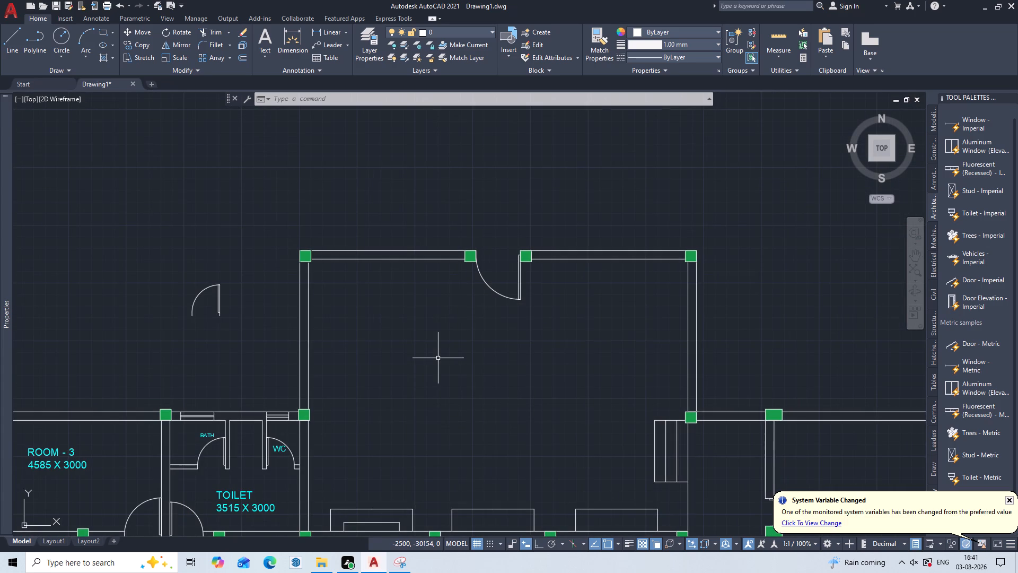
scroll(438, 358, "up", 2)
scroll(438, 358, "down", 1)
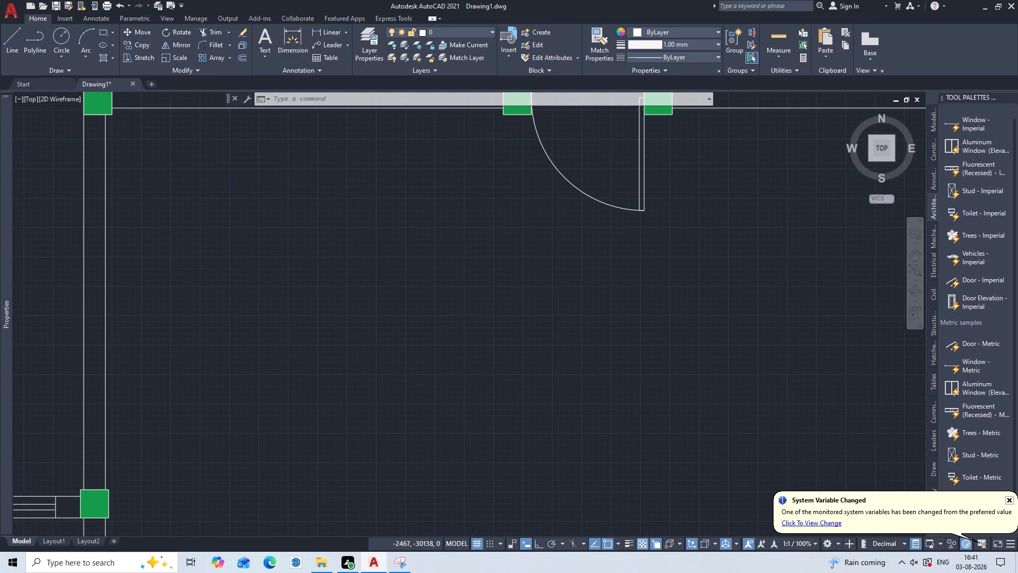
key("t")
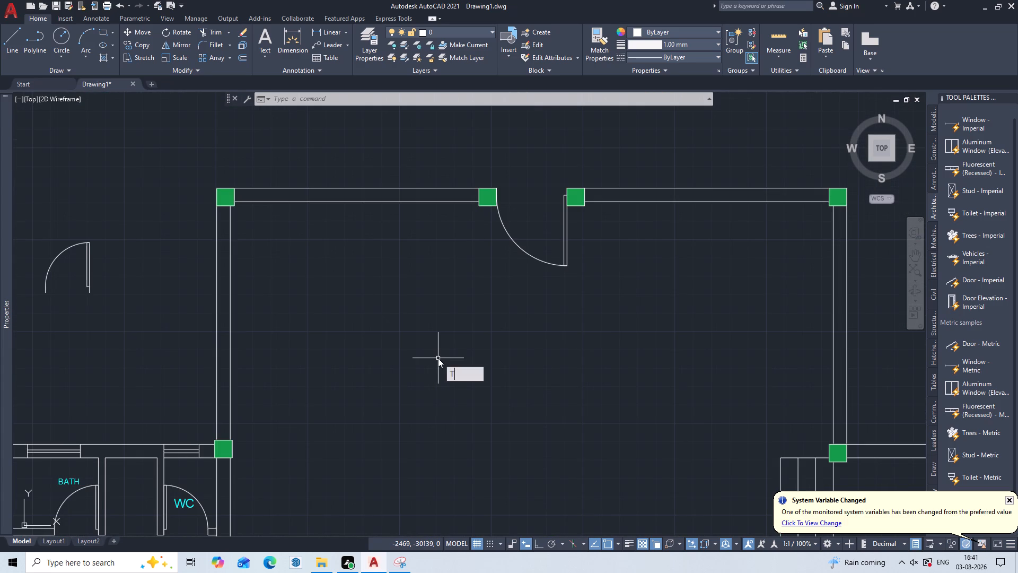
key("Return")
left_click(438, 358)
left_click(600, 461)
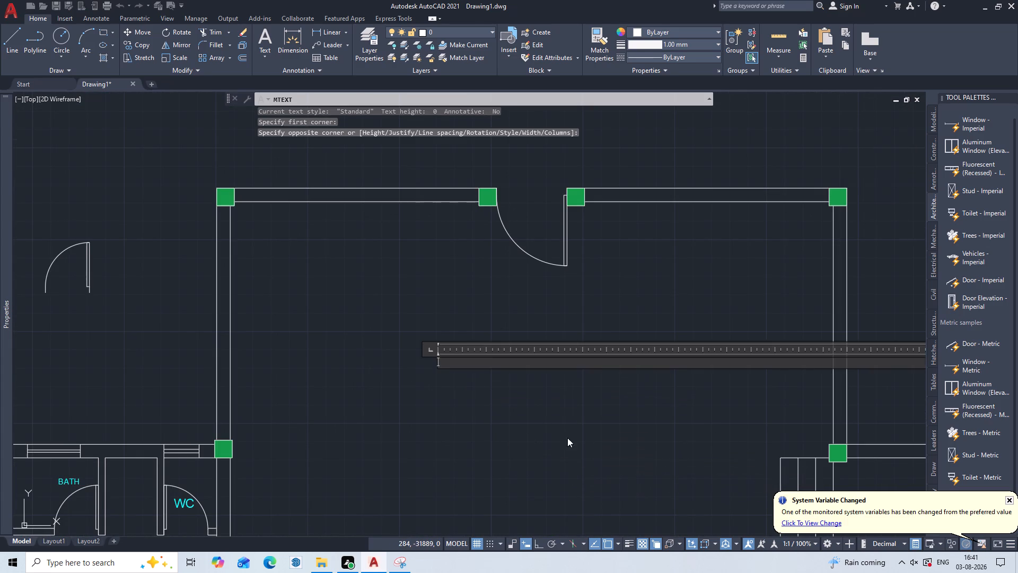
left_click(328, 45)
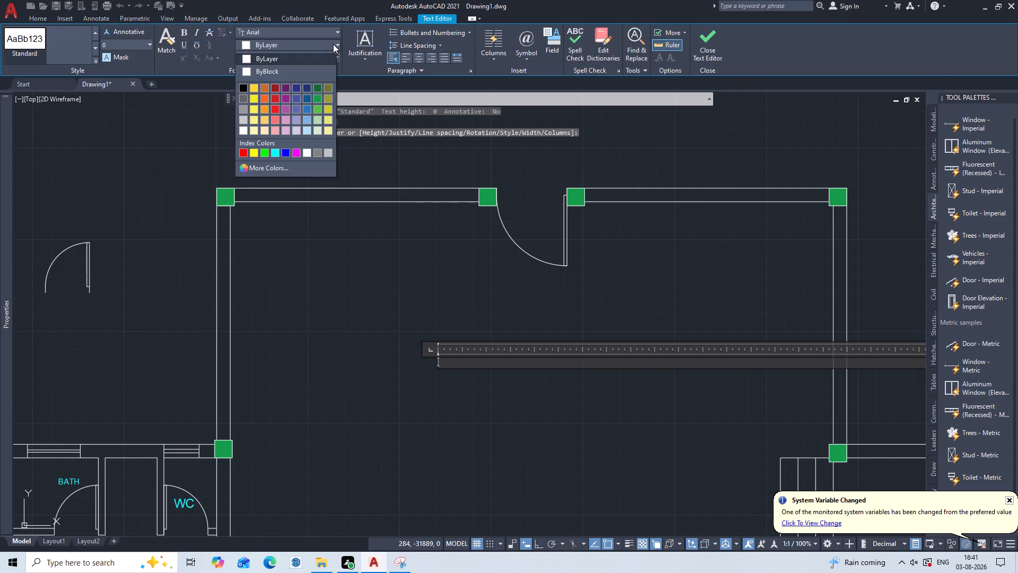
left_click(274, 157)
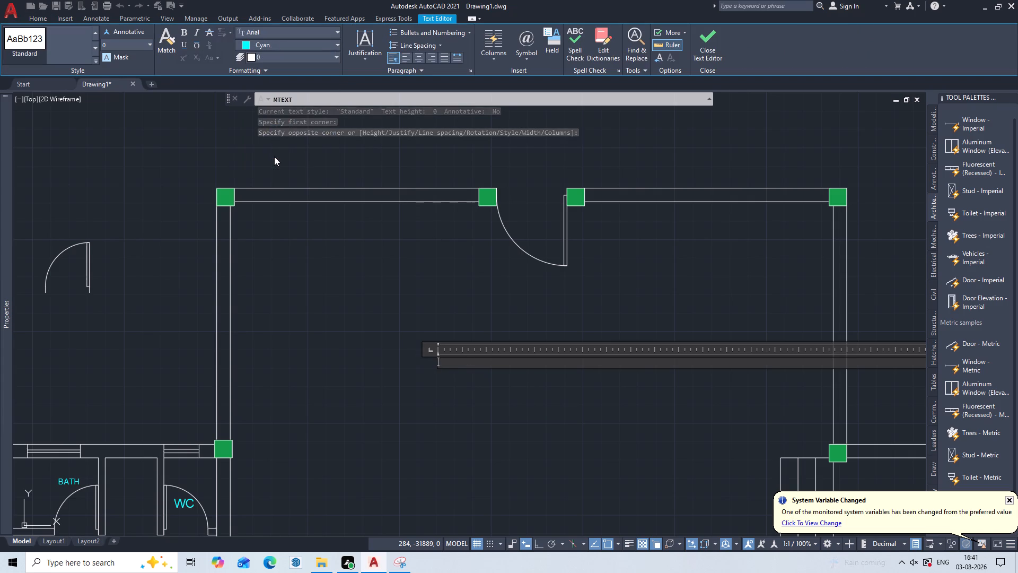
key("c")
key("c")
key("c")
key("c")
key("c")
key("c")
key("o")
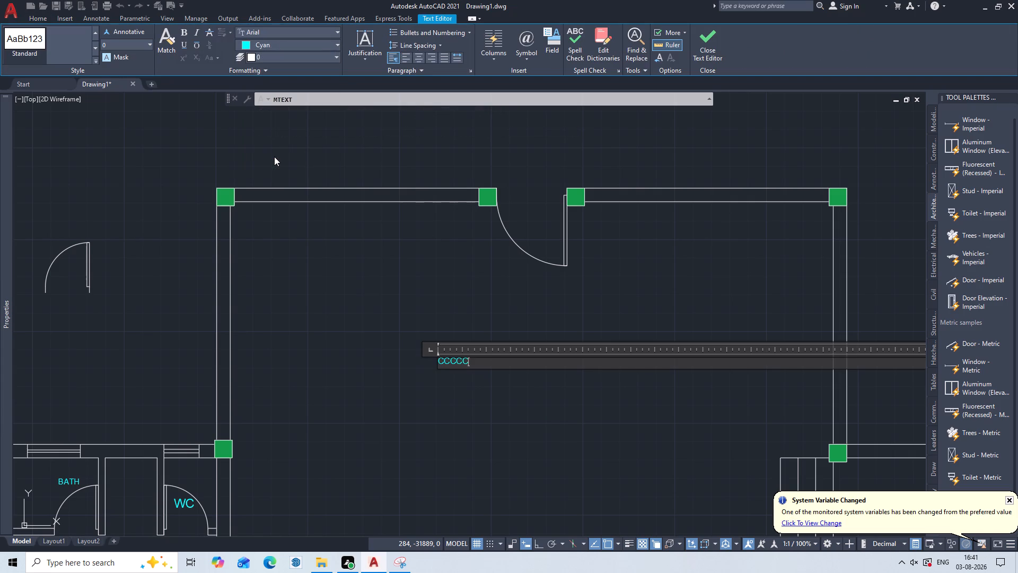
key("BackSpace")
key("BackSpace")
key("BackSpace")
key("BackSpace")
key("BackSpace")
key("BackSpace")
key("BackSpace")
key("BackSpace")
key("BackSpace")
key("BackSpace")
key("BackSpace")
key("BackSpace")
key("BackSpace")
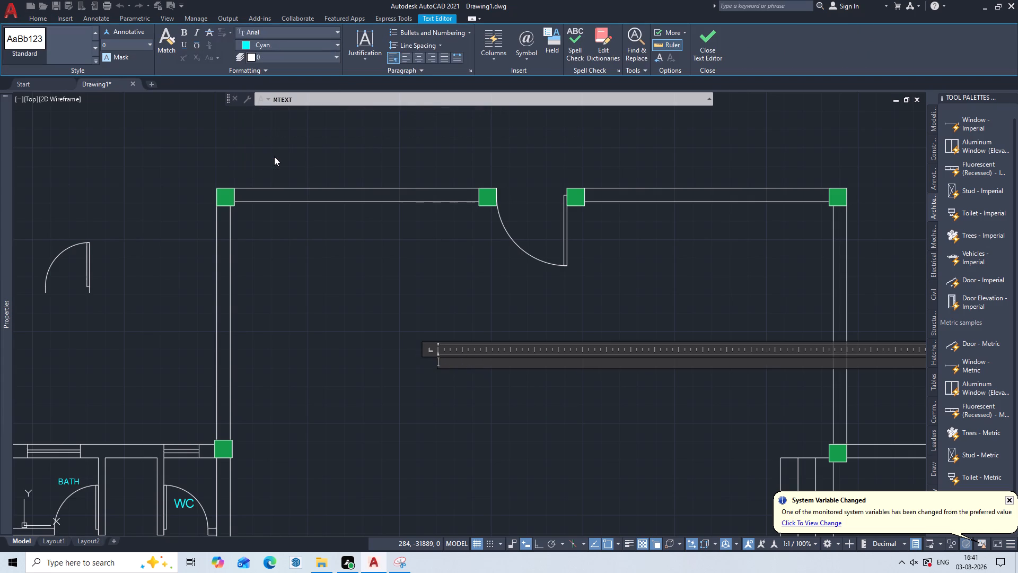
Enter "COURT YARD" as the first line of the text for the space above the dining hall.
key("c")
key("p")
key("BackSpace")
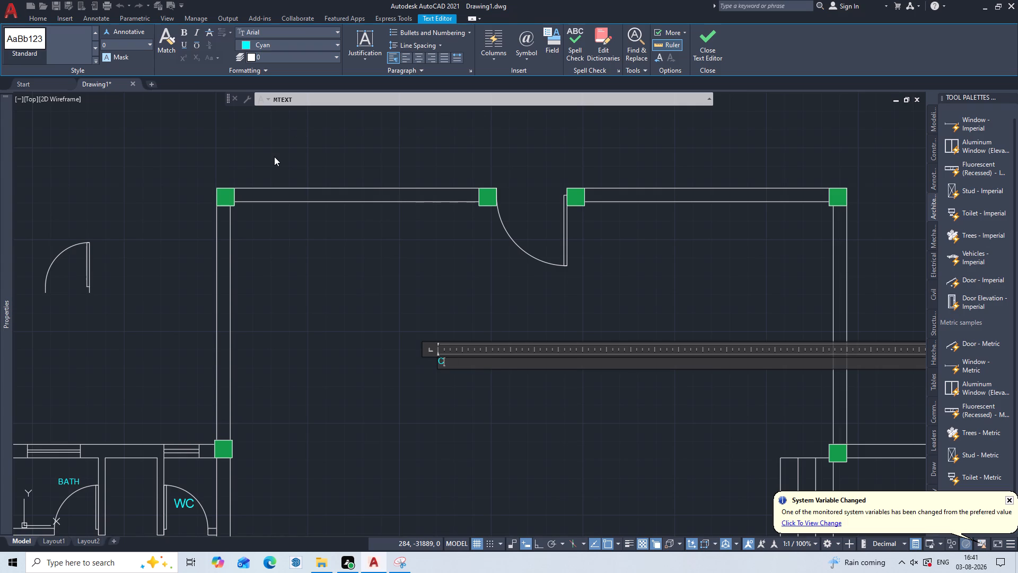
type("OU")
key("r")
key("t")
key("space")
type("YARD")
key("space")
Add a second line reading "(Lvl +150)" to the COURT YARD text and save the label.
key("Return")
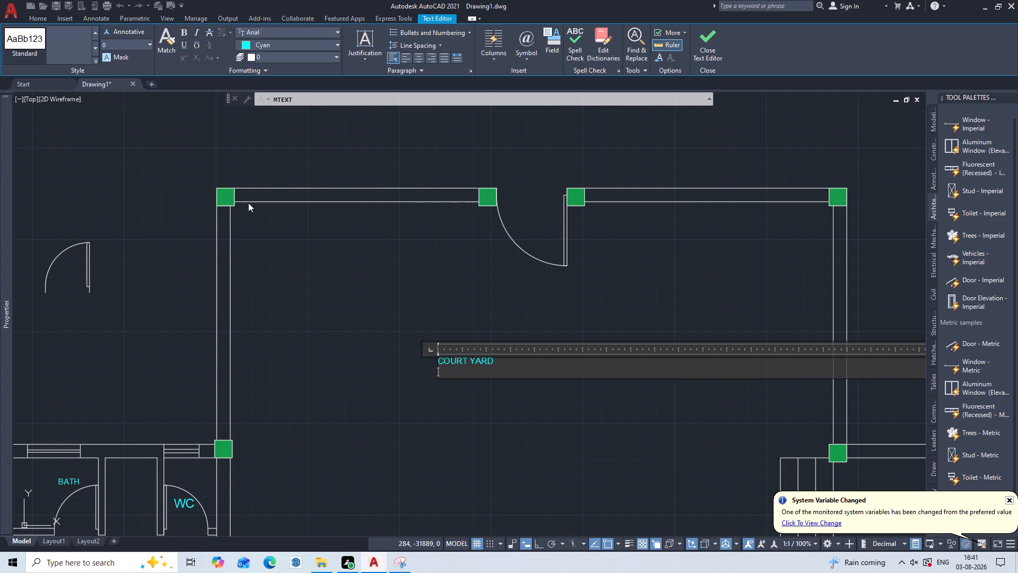
key("space")
key("shift+parenleft")
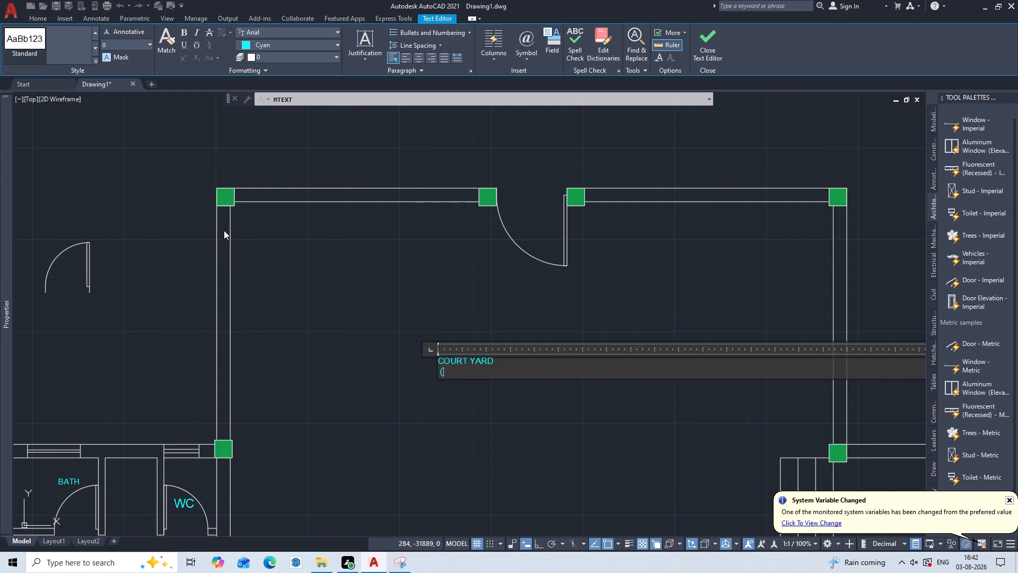
key("l")
type("vl")
key("space")
key("plus")
type("150")
key("shift+parenright")
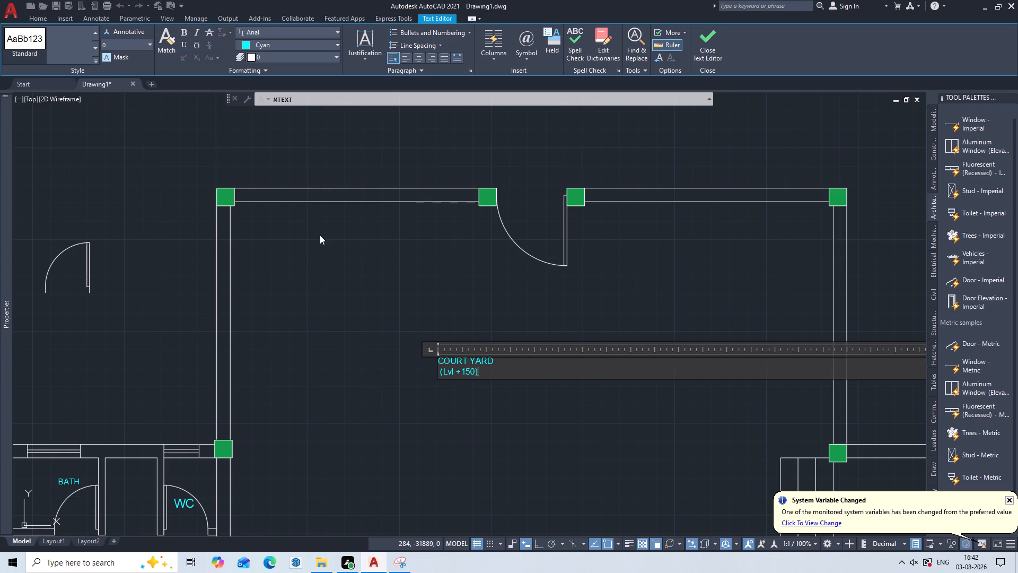
key("Escape")
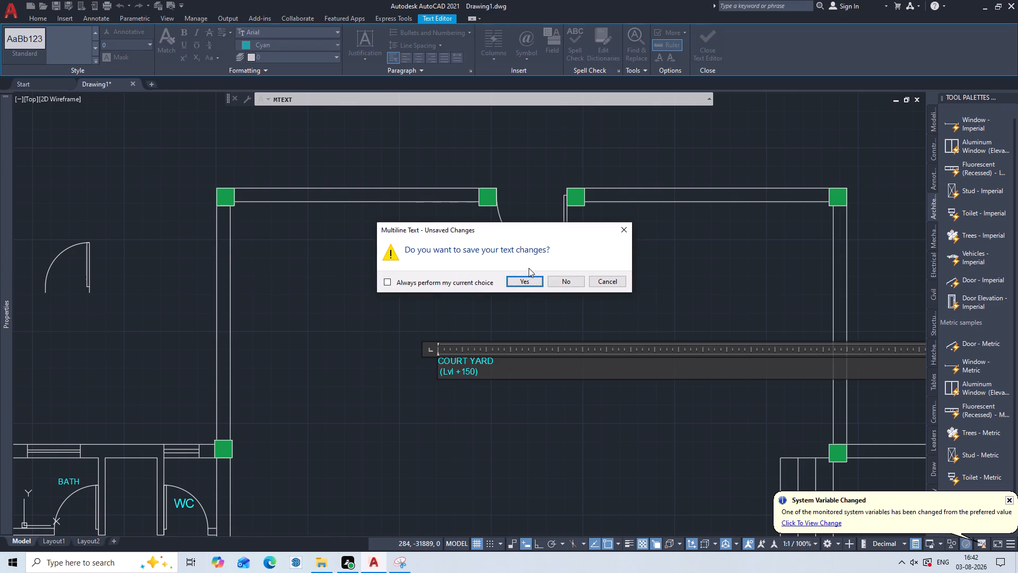
left_click(522, 282)
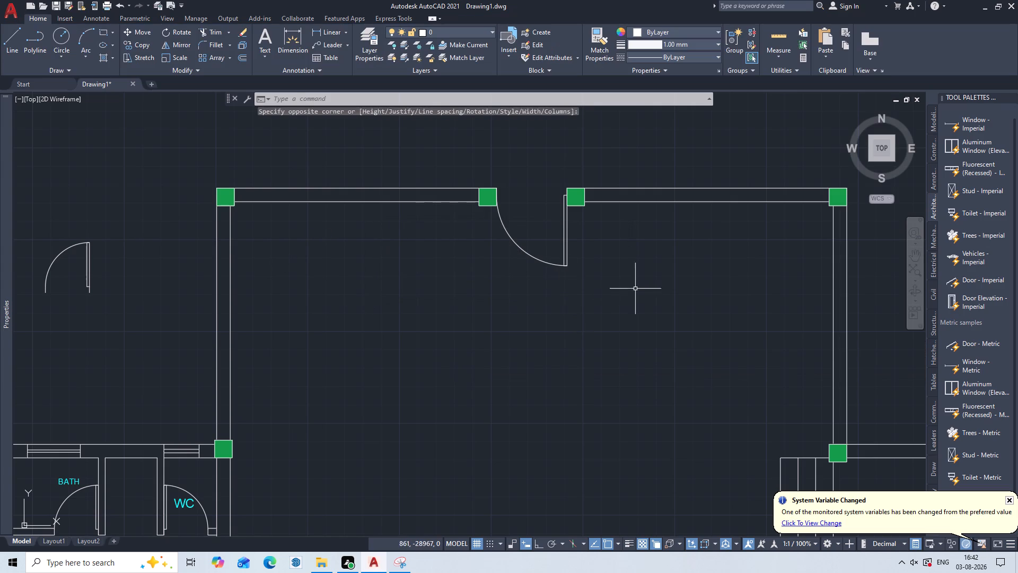
Select the new COURT YARD label, set its text height to 200 and clear the selection.
left_click_drag(640, 282, 626, 295)
left_click(324, 393)
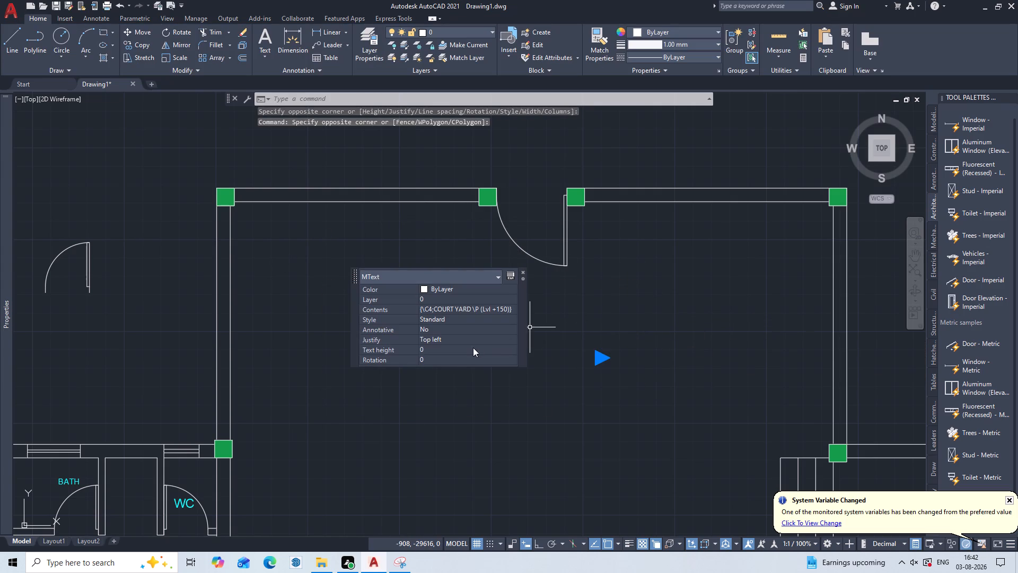
double_click(473, 347)
key("BackSpace")
type("200")
key("Return")
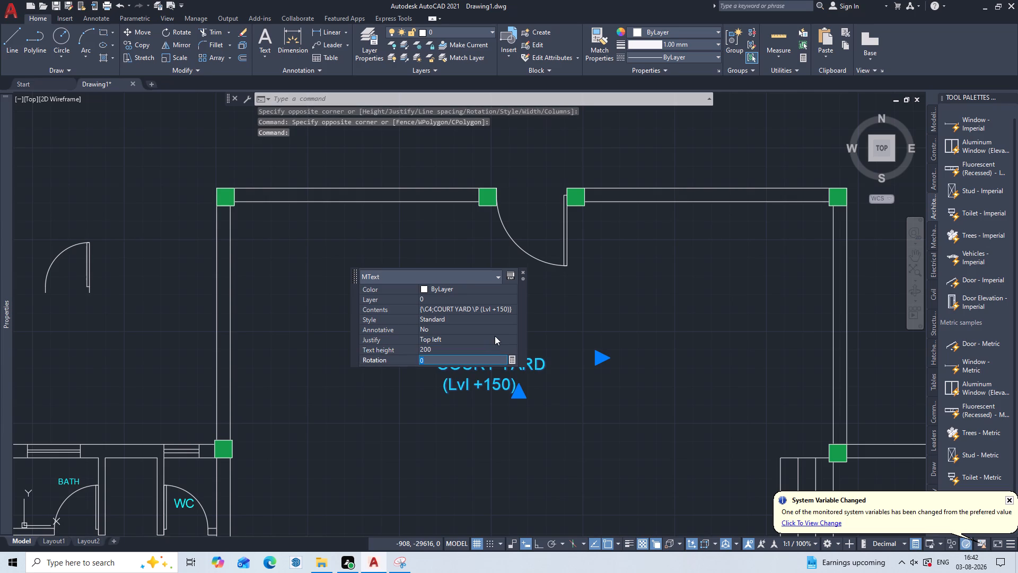
key("Escape")
key("Escape")
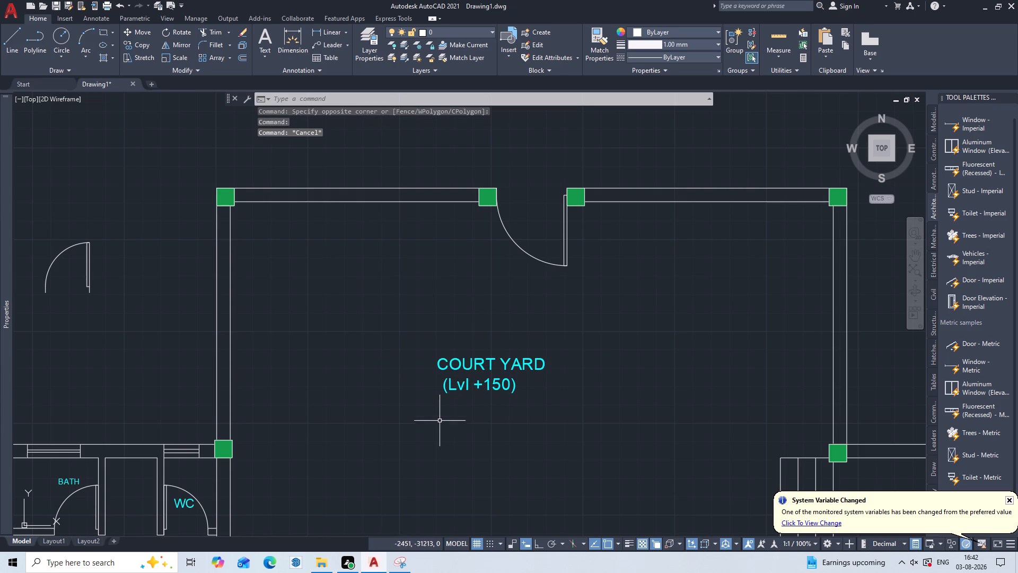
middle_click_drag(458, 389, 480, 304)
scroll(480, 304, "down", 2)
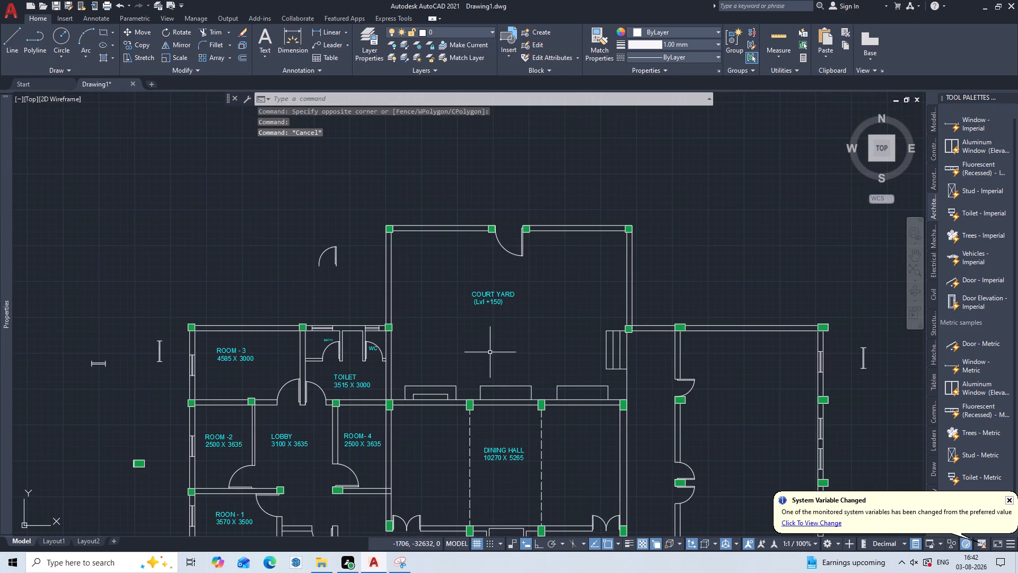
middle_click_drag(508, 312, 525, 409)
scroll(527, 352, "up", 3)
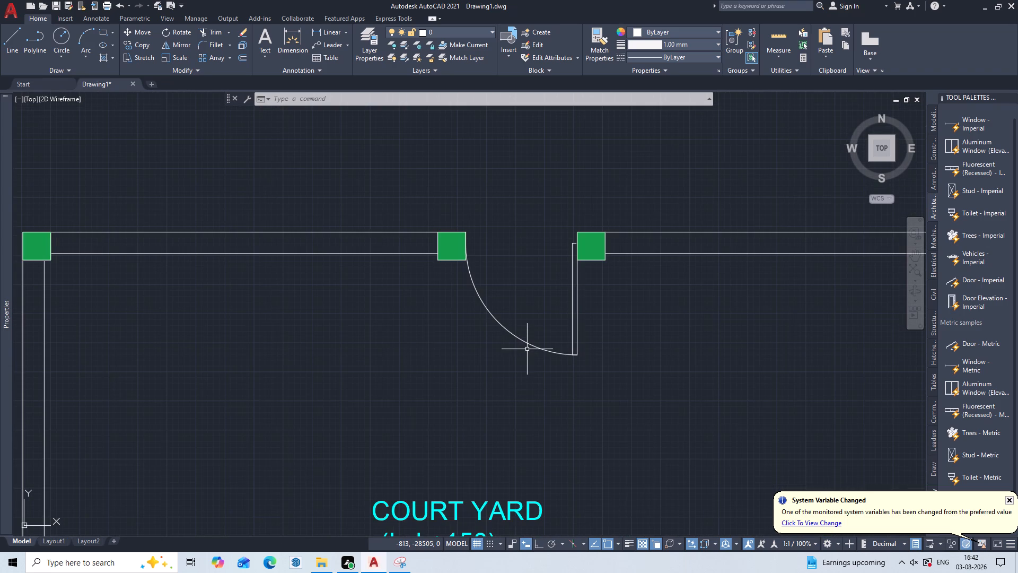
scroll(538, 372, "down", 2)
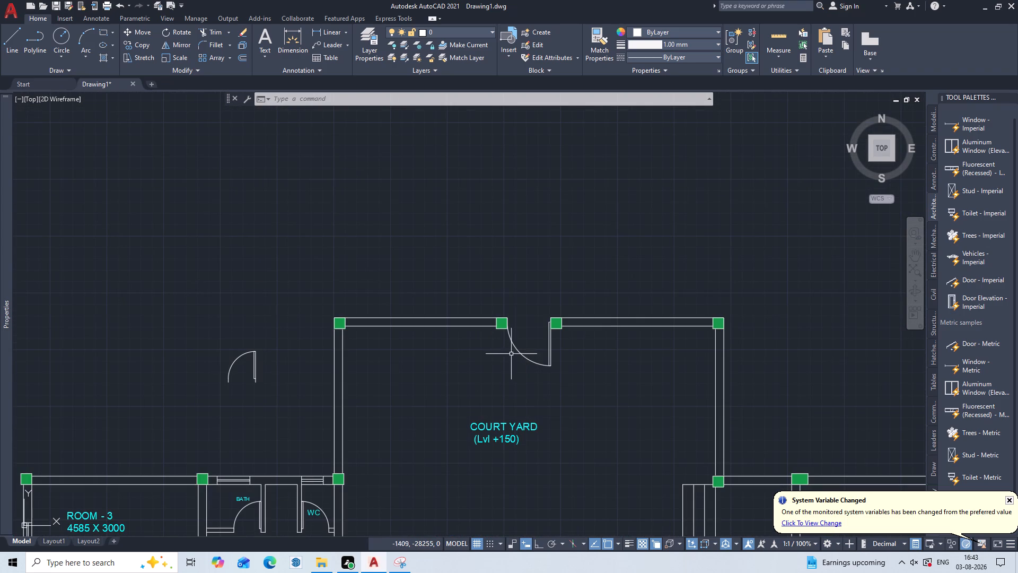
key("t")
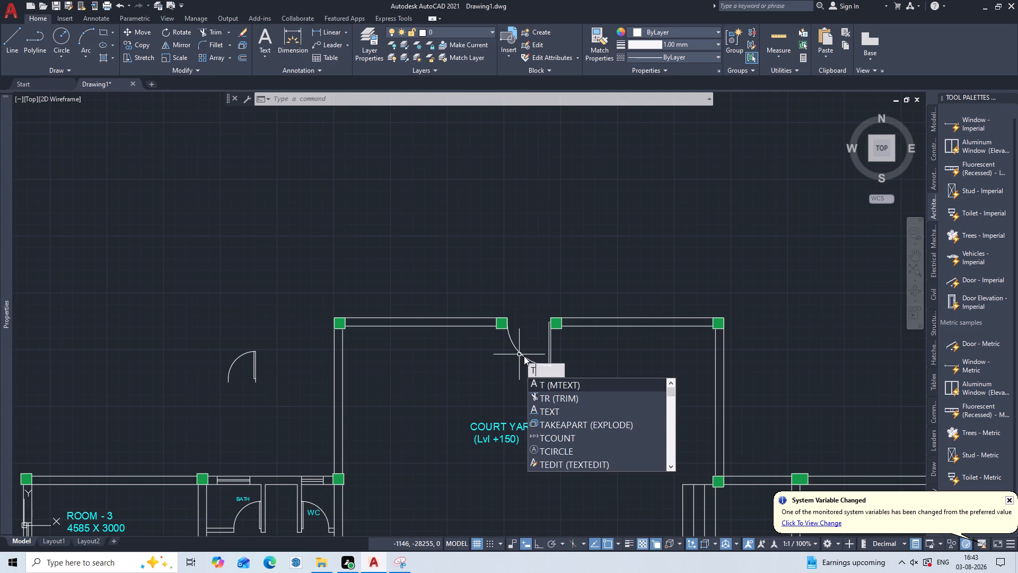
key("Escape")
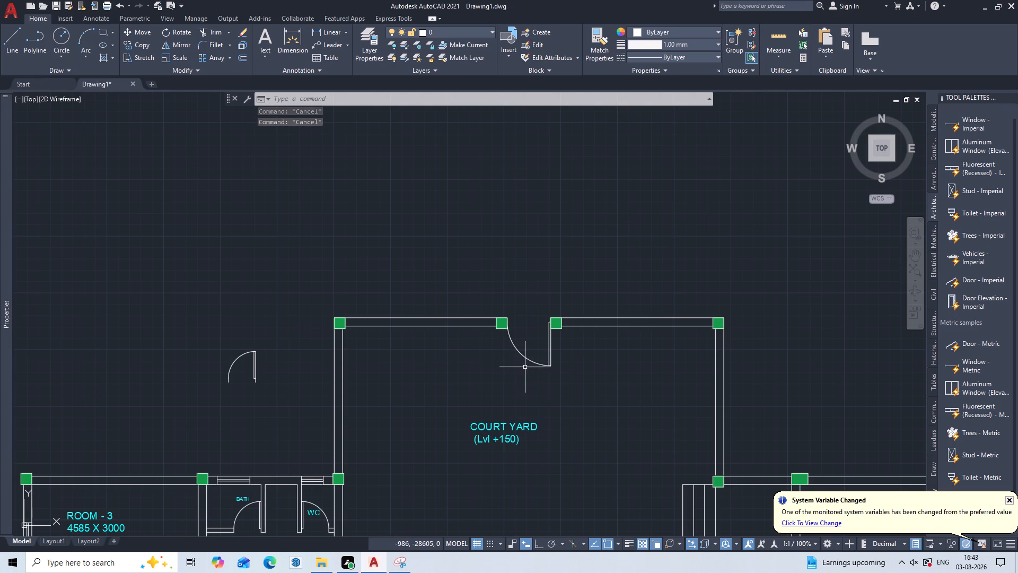
Start multiline text in the narrow passage beside the court yard steps, with cyan as the text colour.
middle_click_drag(541, 349, 468, 315)
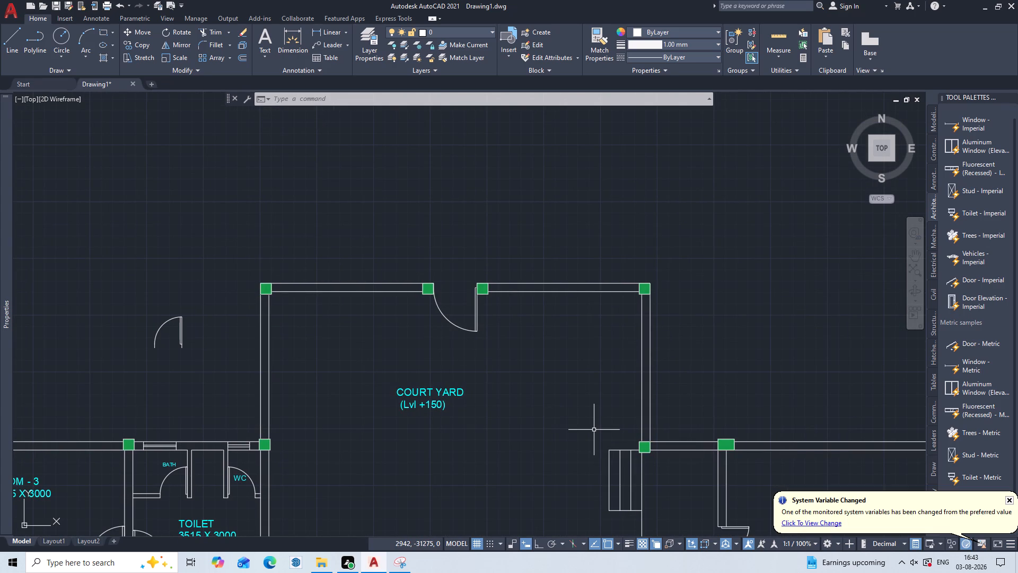
middle_click_drag(586, 397, 553, 377)
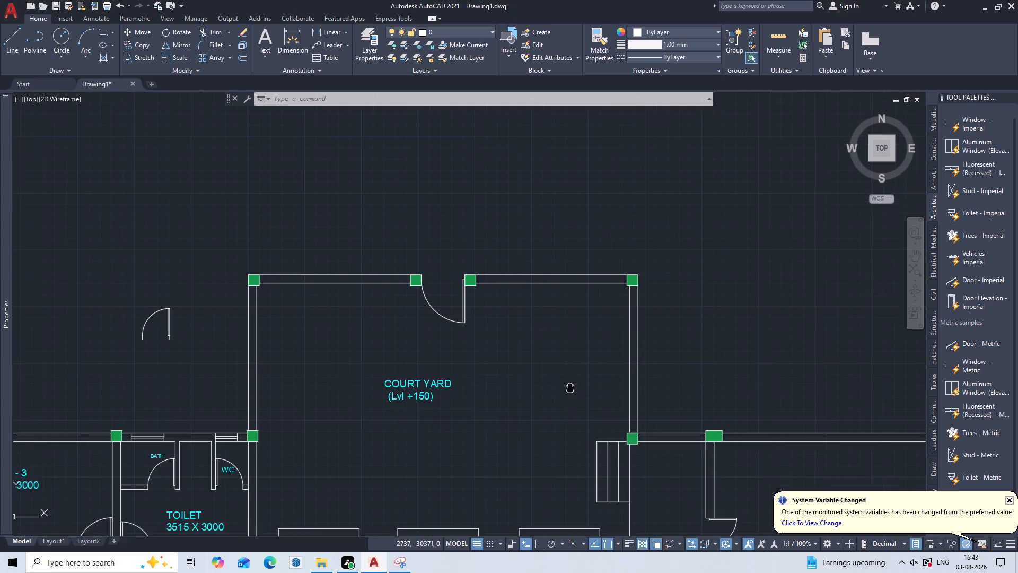
middle_click_drag(553, 377, 387, 270)
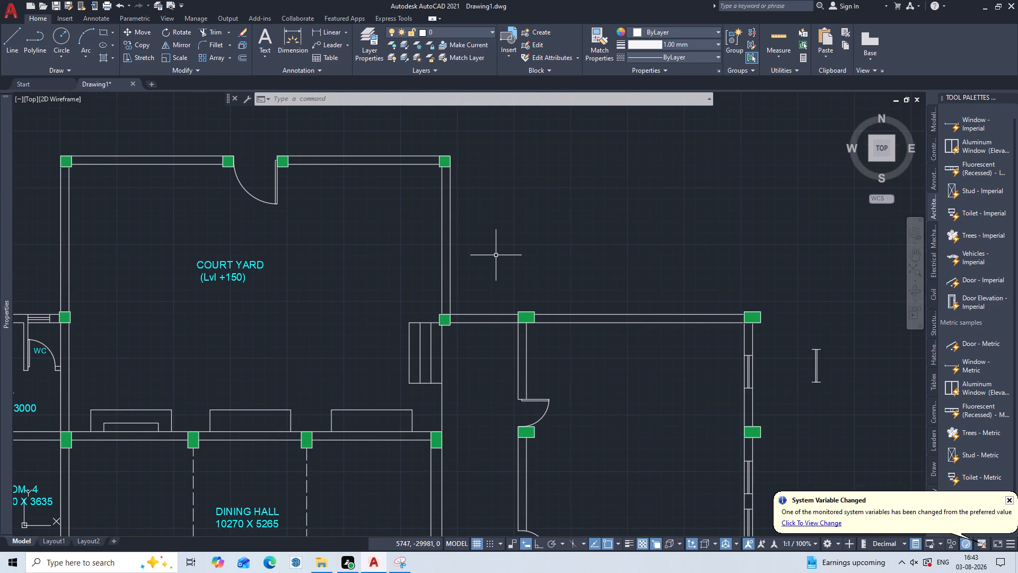
middle_click_drag(521, 295, 439, 229)
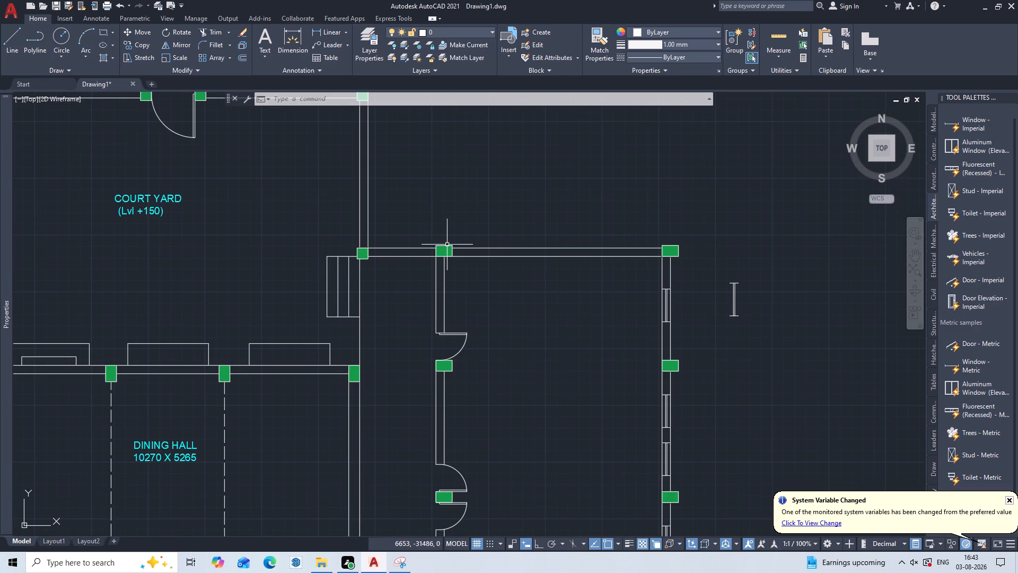
scroll(392, 292, "up", 1)
key("t")
scroll(392, 292, "up", 1)
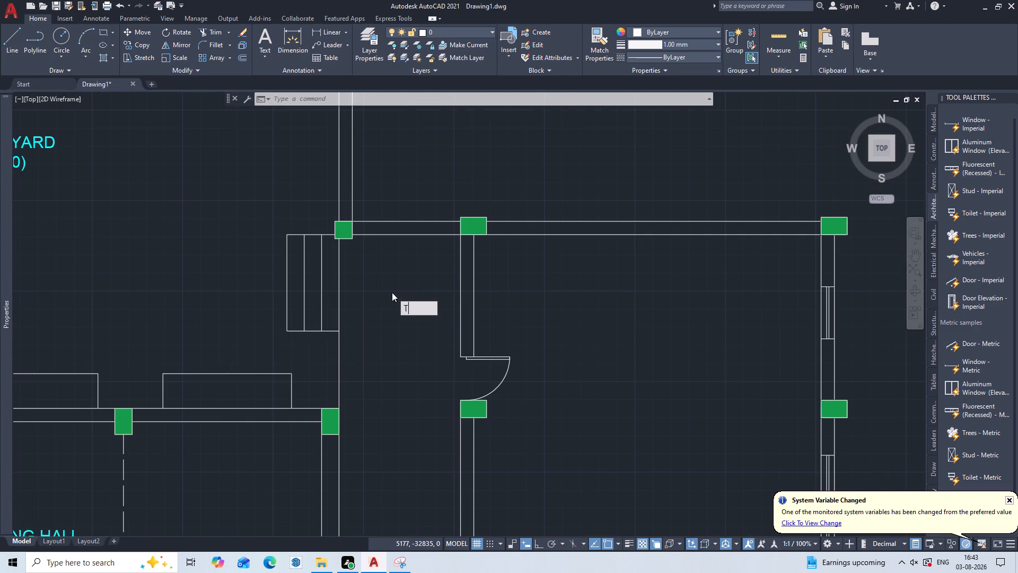
key("Return")
left_click(378, 272)
left_click(438, 344)
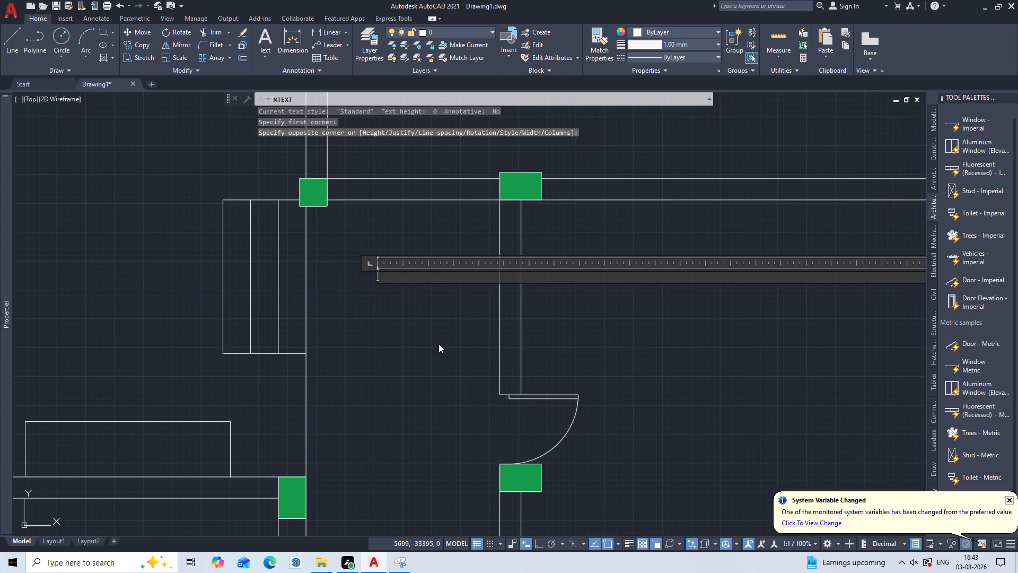
left_click(297, 40)
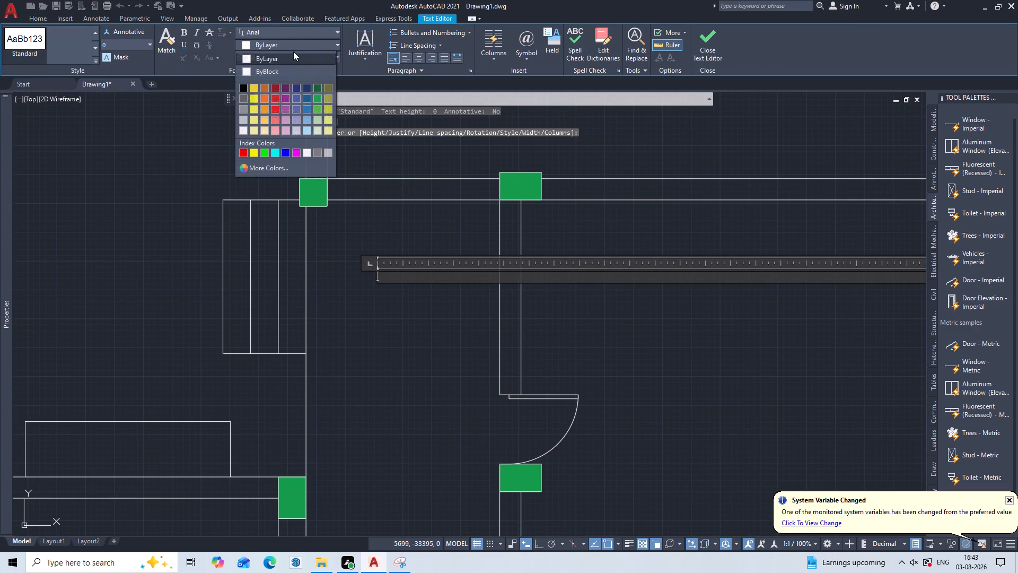
left_click(276, 153)
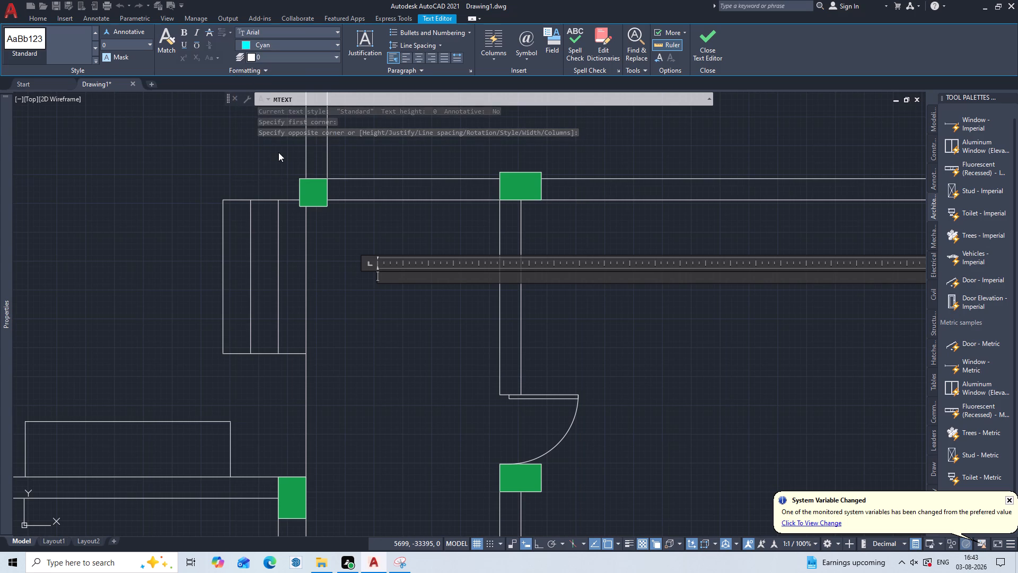
Enter "VER WIDE" as the label for the passage beside the court yard steps and save the text.
type("VER")
key("space")
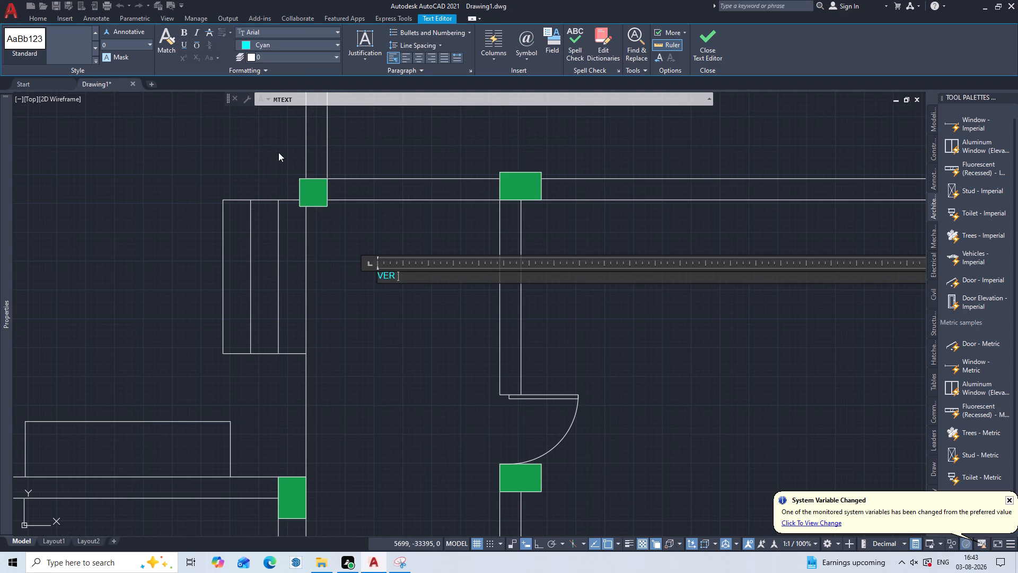
type("WIDE")
key("Return")
key("Escape")
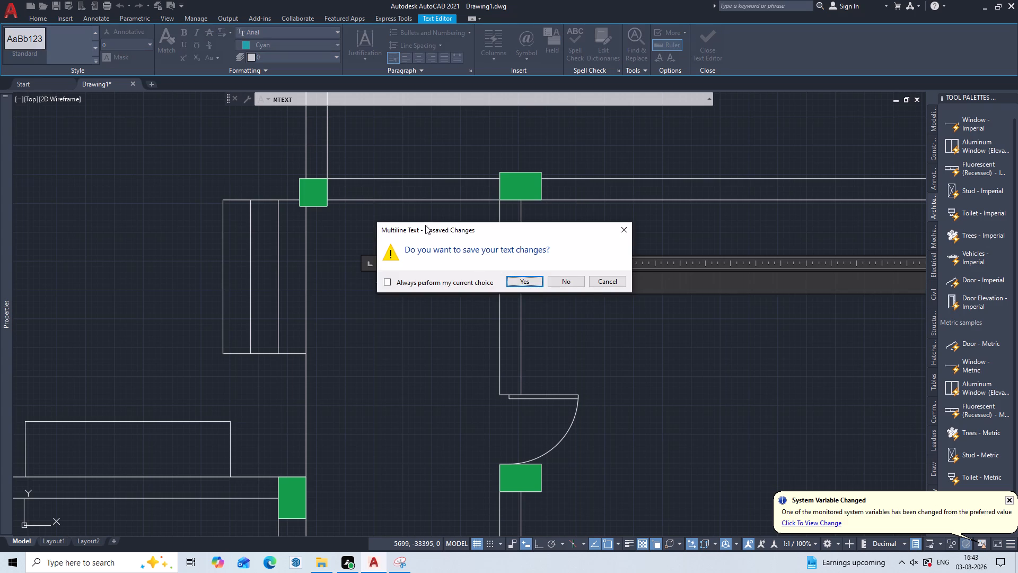
left_click(527, 279)
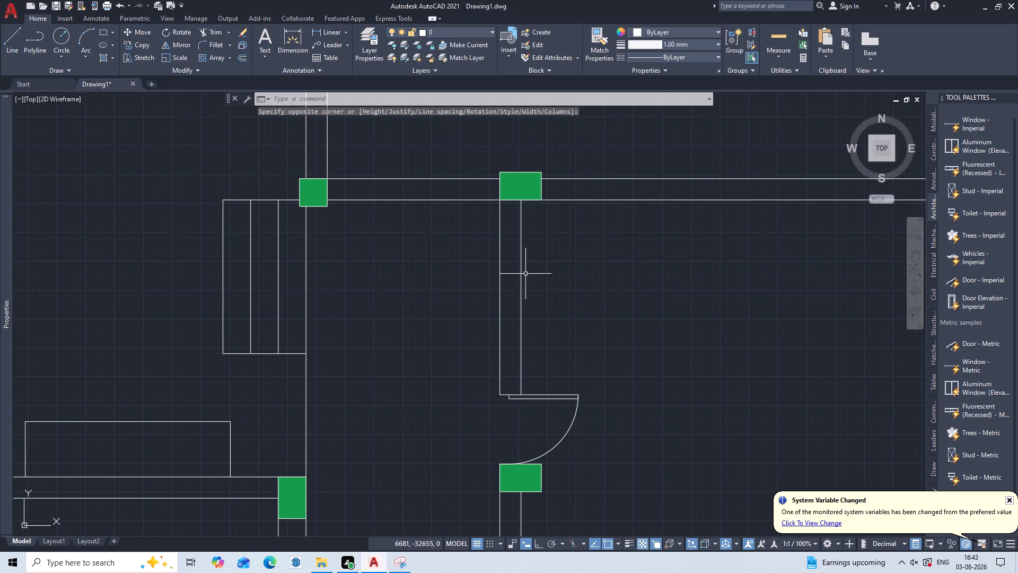
Select the new VER WIDE label, set its text height to 200 and clear the selection.
double_click(468, 239)
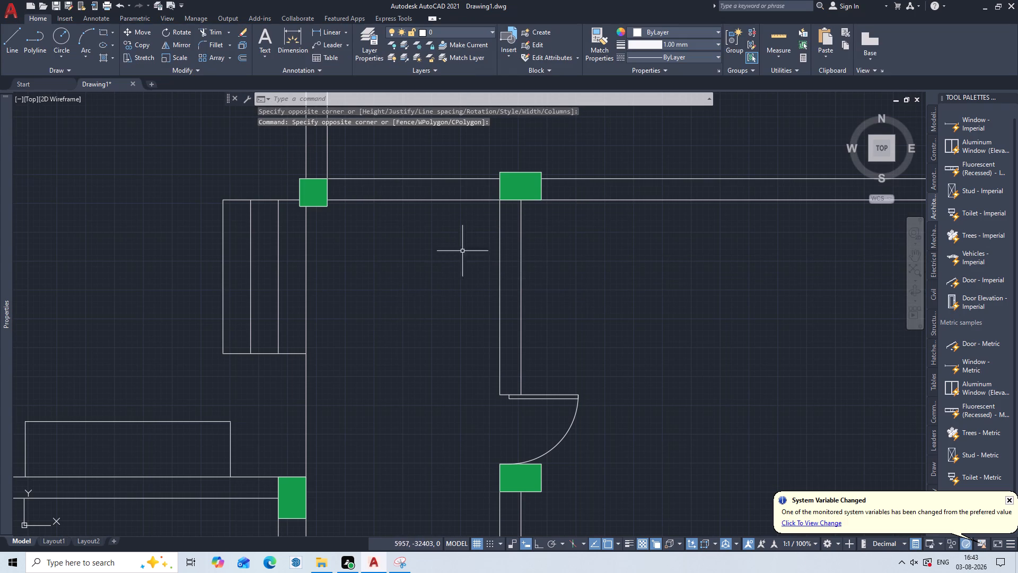
left_click(467, 243)
left_click(353, 337)
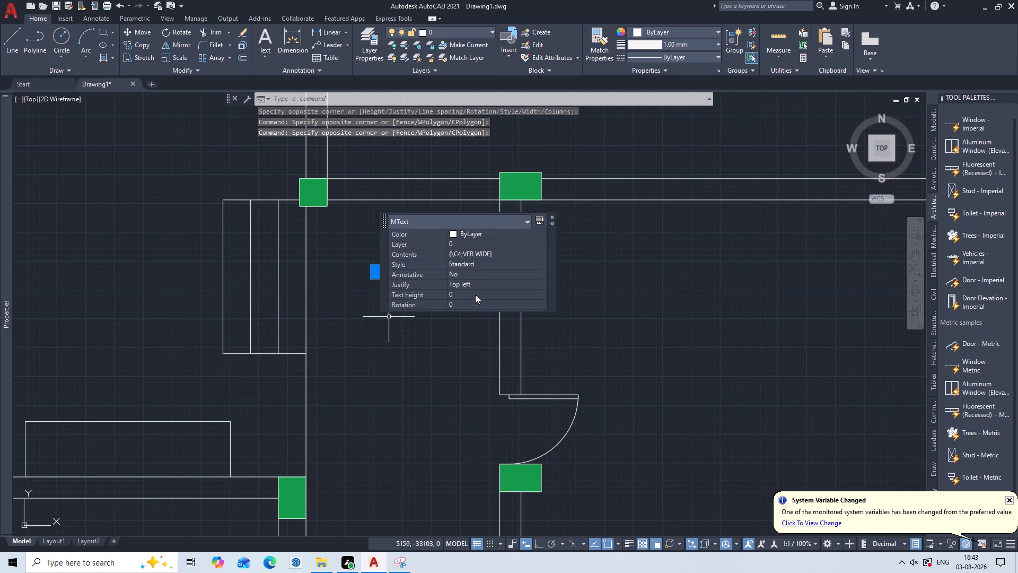
left_click(475, 294)
key("BackSpace")
type("200")
key("Return")
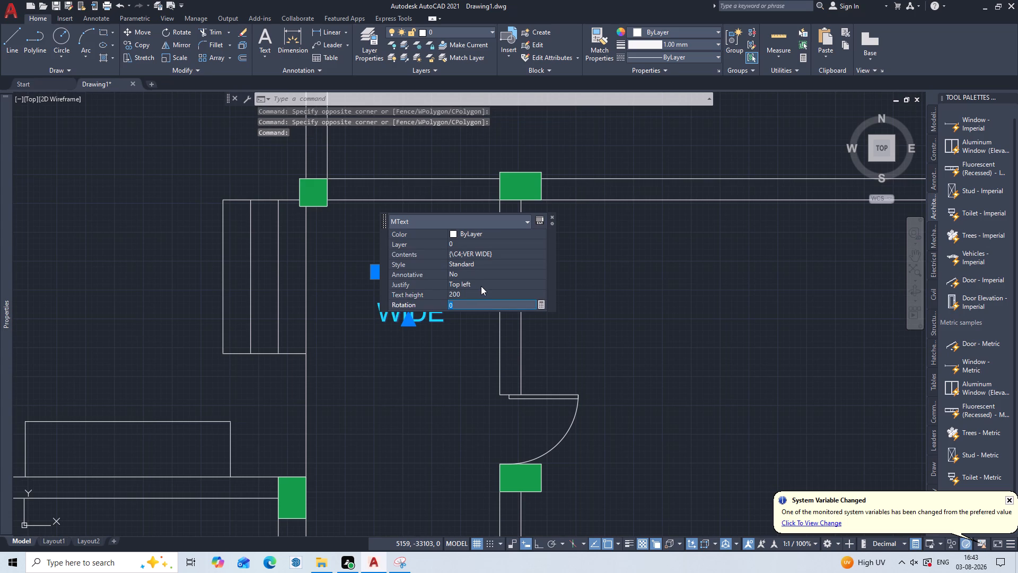
key("Escape")
key("Escape")
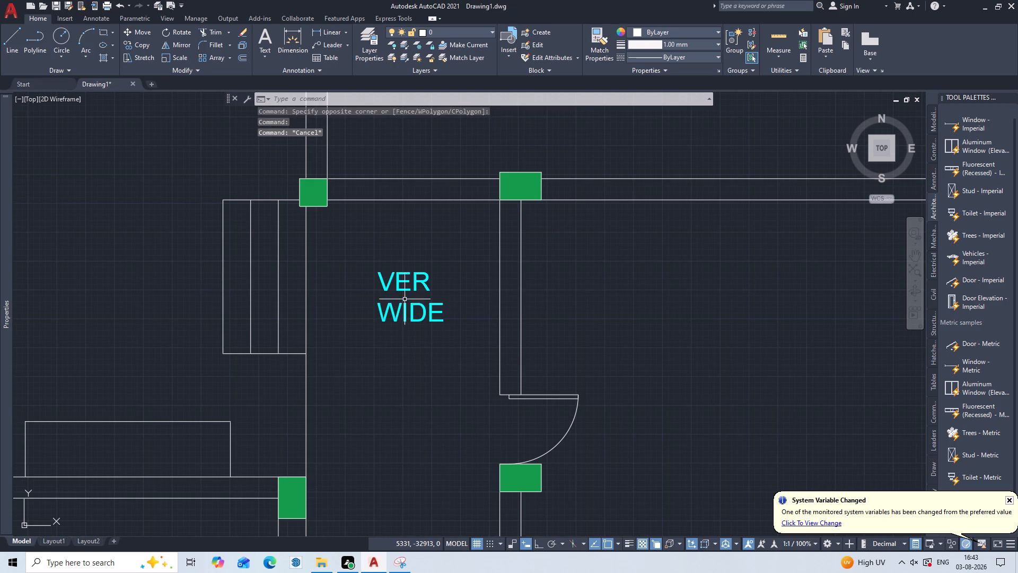
Start multiline text in the middle of the large room across the passage from the dining hall.
scroll(413, 286, "down", 2)
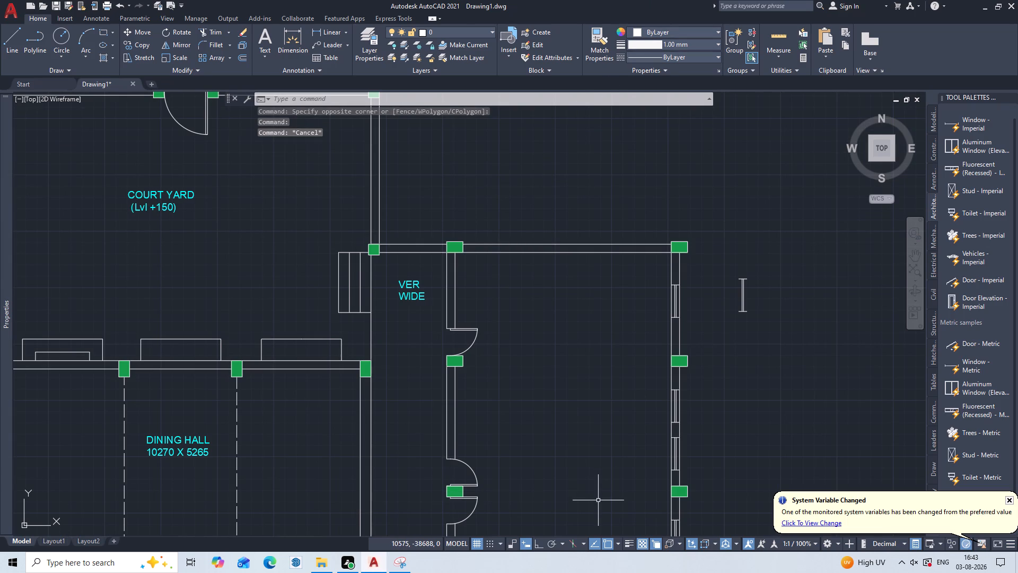
middle_click_drag(556, 444, 524, 309)
key("t")
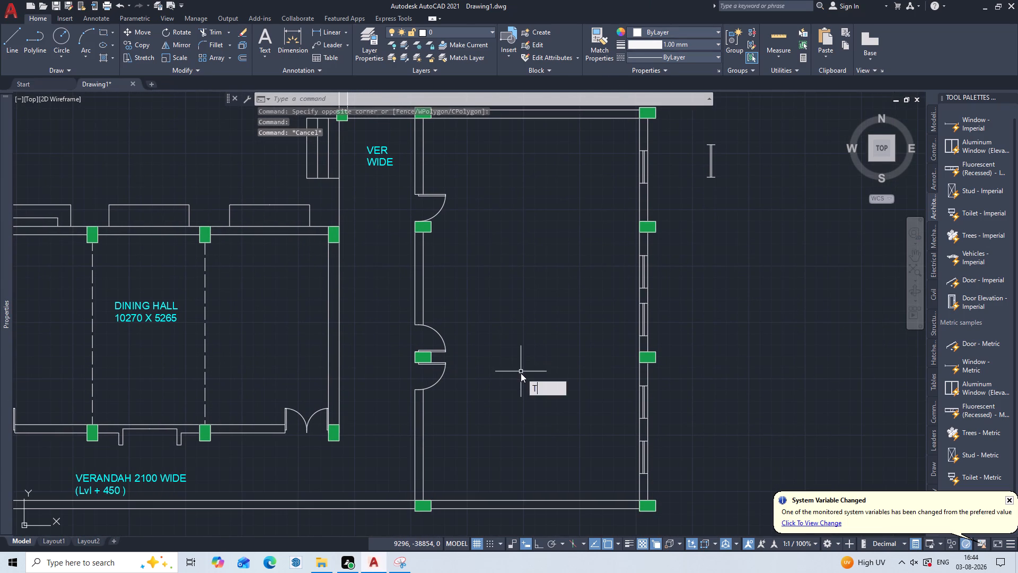
key("Return")
left_click(503, 265)
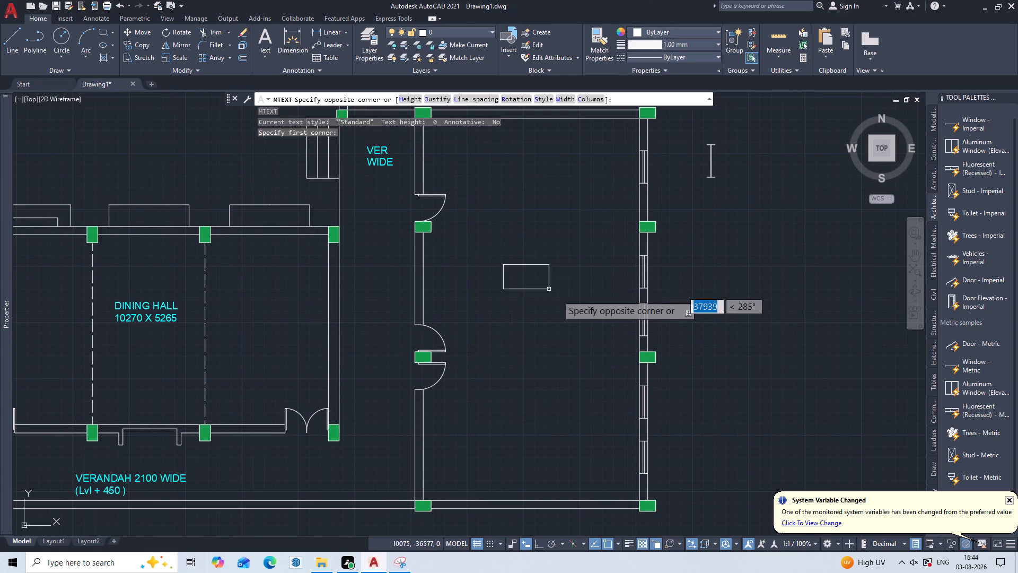
left_click(572, 310)
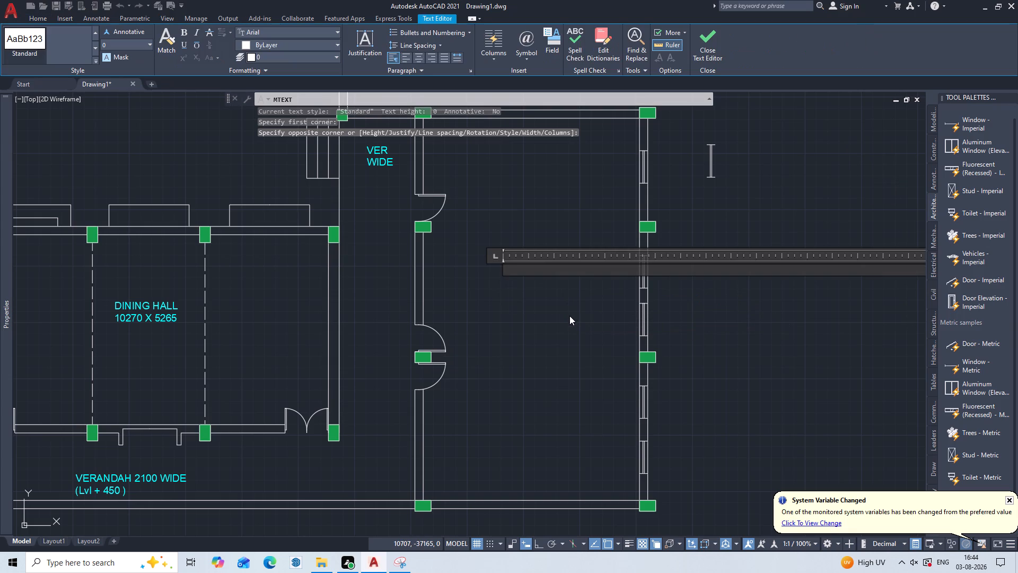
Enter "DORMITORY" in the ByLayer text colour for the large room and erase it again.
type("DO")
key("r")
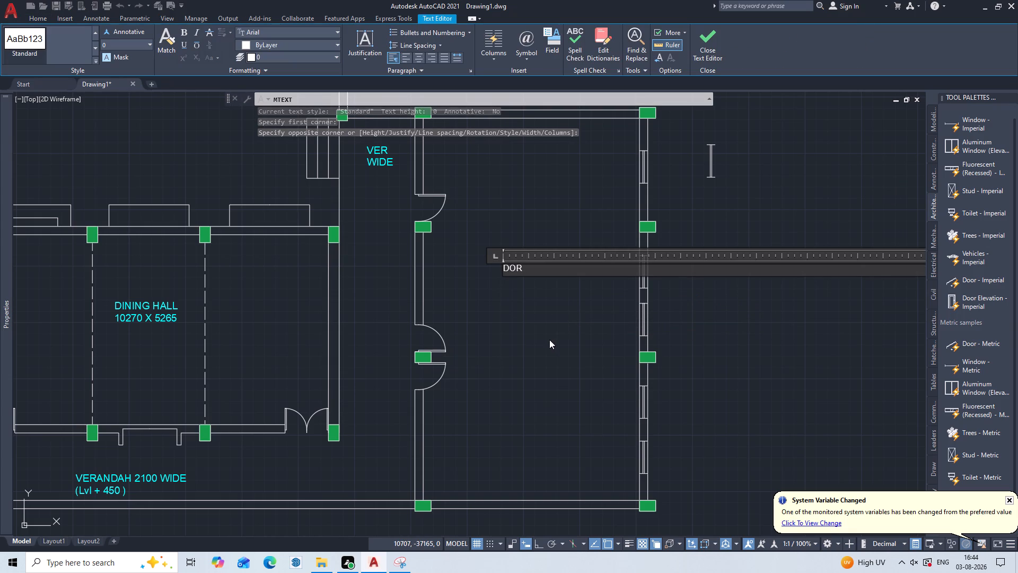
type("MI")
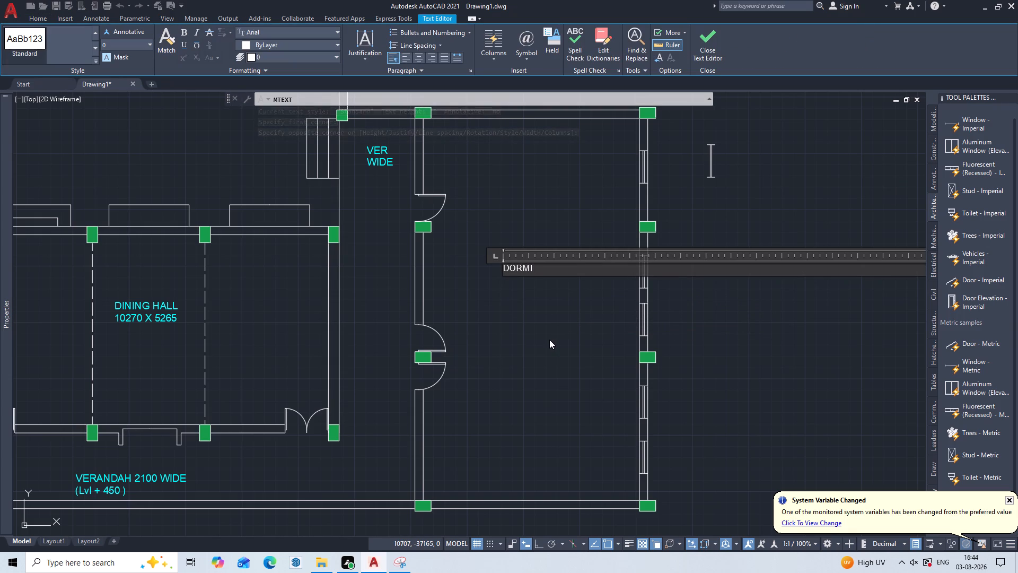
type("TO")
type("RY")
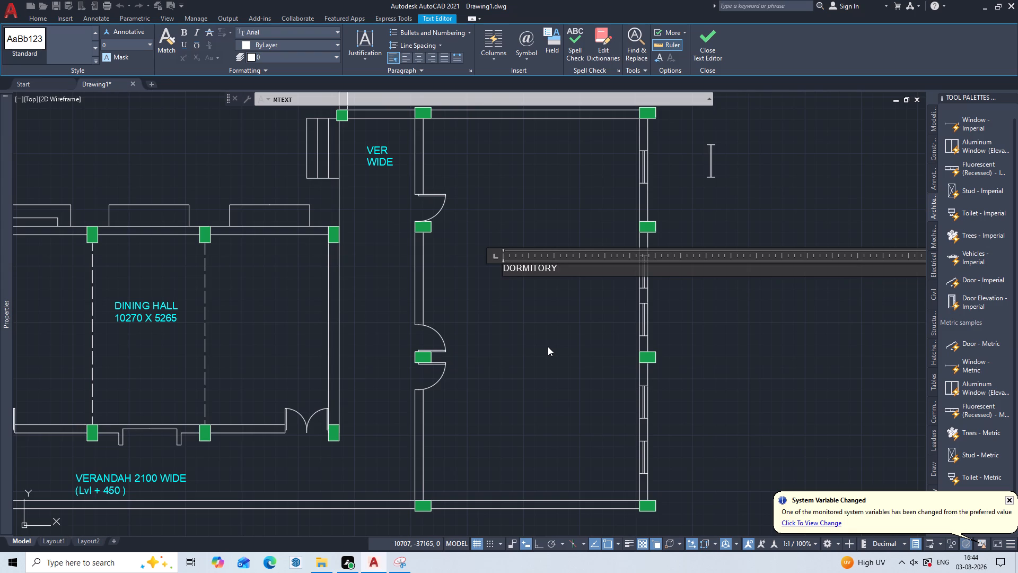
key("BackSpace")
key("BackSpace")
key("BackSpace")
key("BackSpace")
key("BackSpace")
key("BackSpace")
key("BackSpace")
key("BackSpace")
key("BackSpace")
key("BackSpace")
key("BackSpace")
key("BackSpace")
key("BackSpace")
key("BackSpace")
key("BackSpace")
Set the text colour to cyan and enter "DORMITORY" as the first line of the large room's label.
left_click(251, 42)
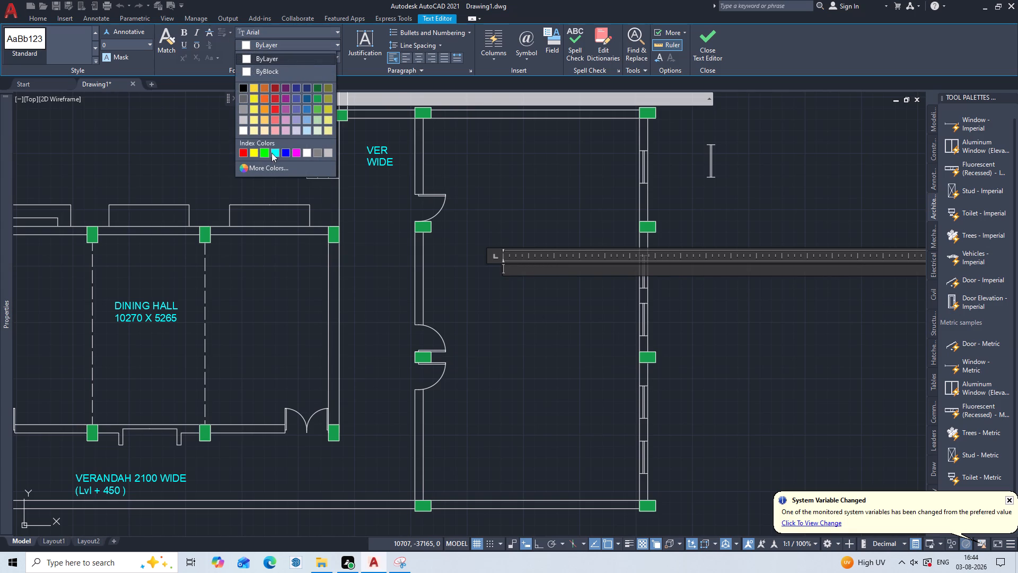
left_click(271, 153)
type("DO")
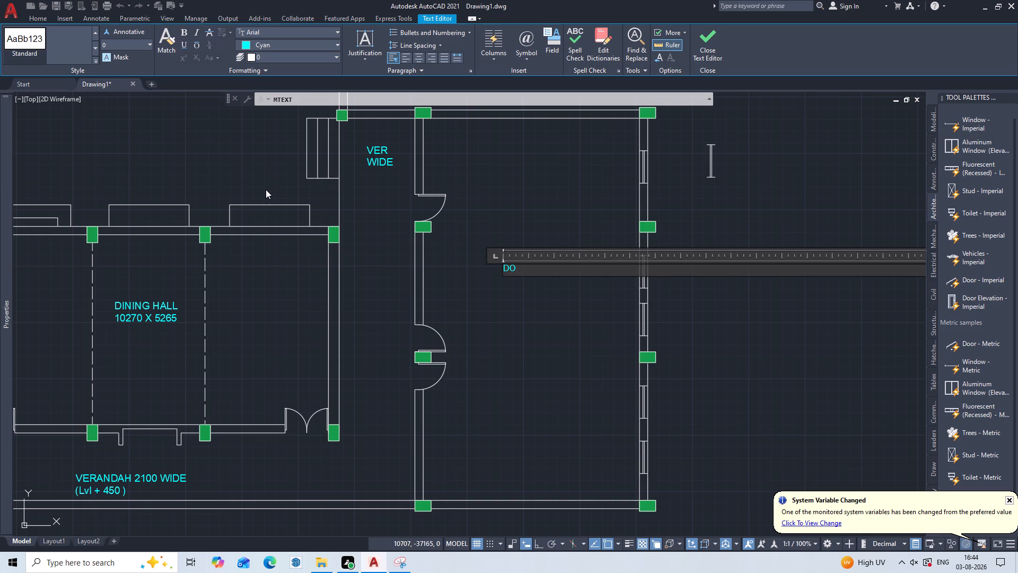
key("r")
type("MI")
type("TO")
type("RY")
Add "6000 X 10025" as the second line of the DORMITORY label and finish the text.
key("Return")
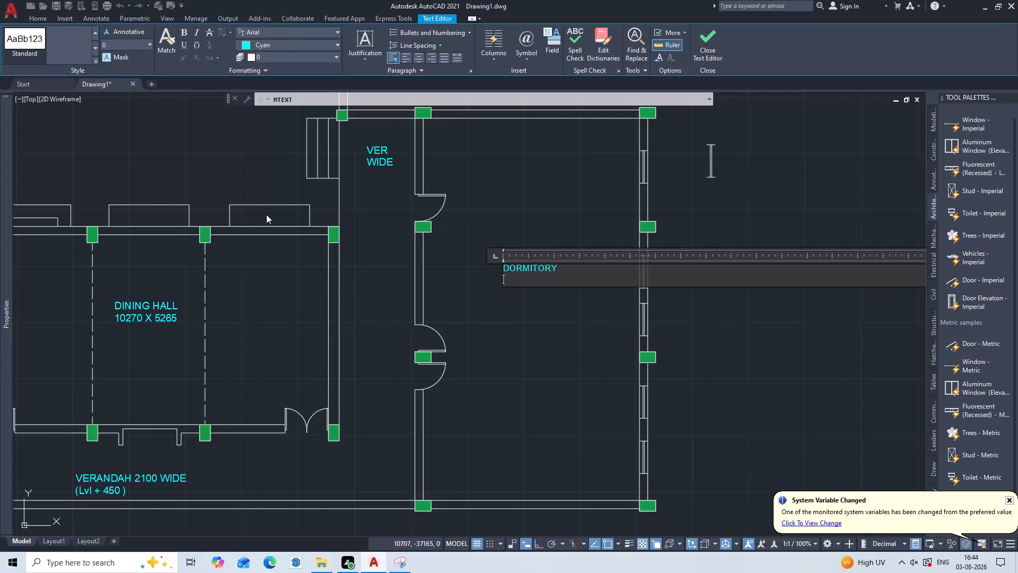
type("6000")
key("space")
type("X")
key("space")
key("1")
type("0025")
key("Escape")
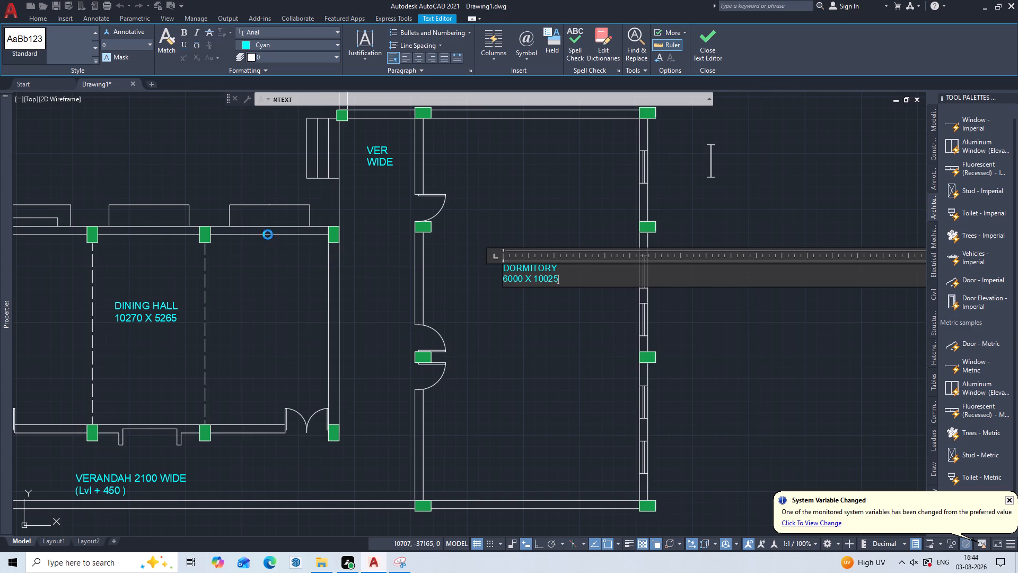
left_click(516, 277)
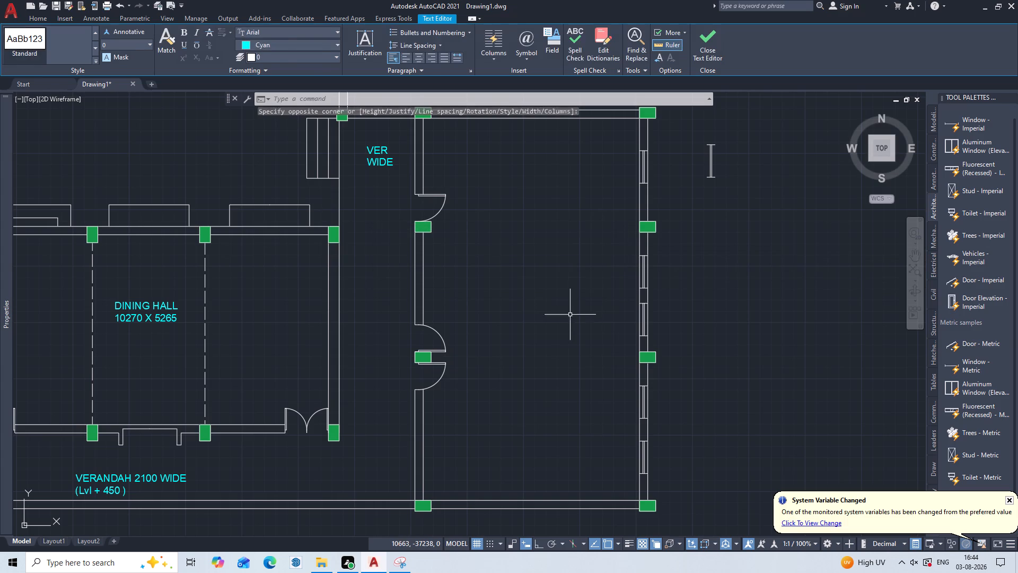
Select the new DORMITORY label, set its text height to 200 and clear the selection.
left_click_drag(596, 219, 595, 224)
left_click(480, 336)
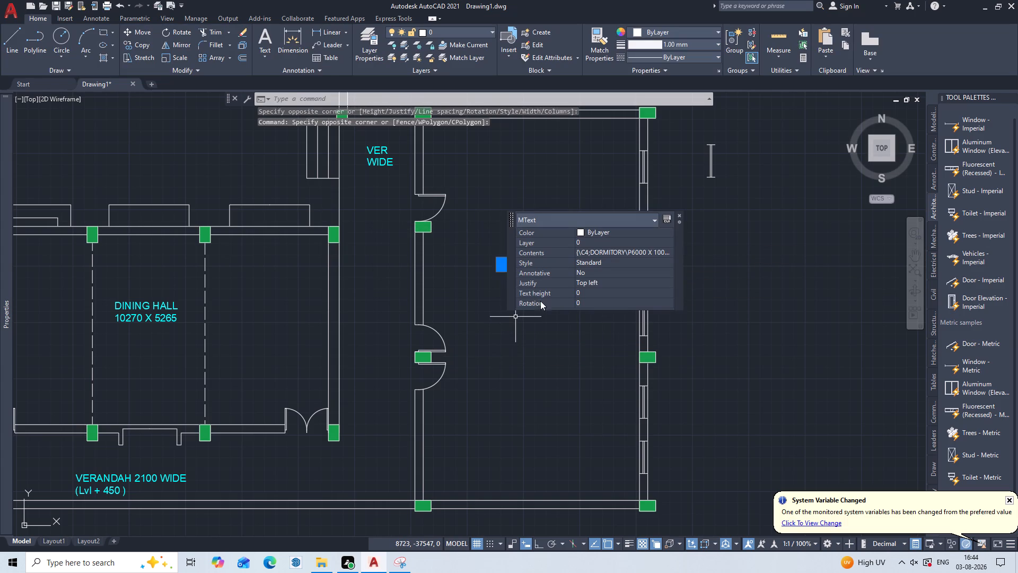
left_click(595, 288)
key("BackSpace")
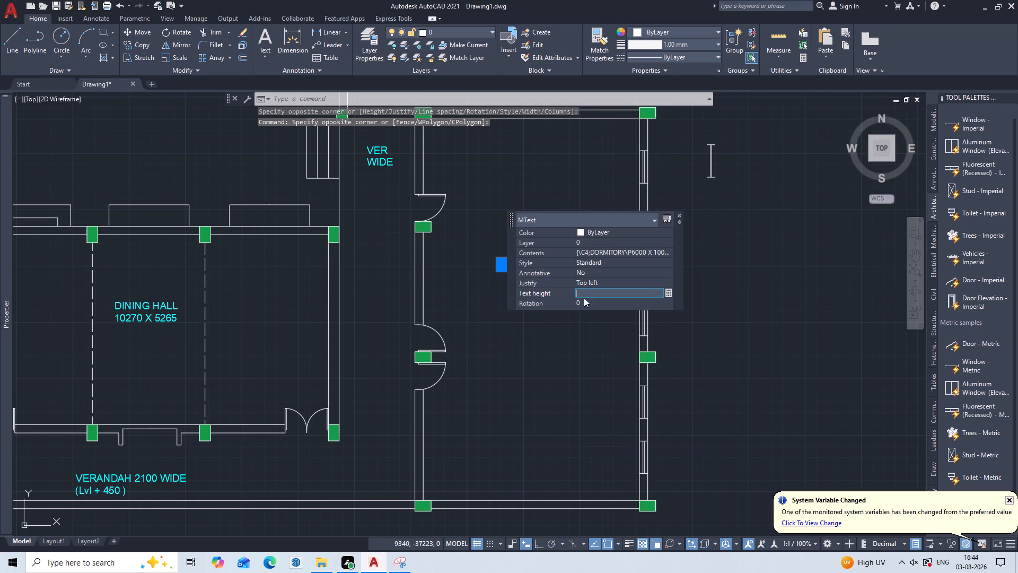
key("2")
key("0")
key("0")
key("Return")
key("Escape")
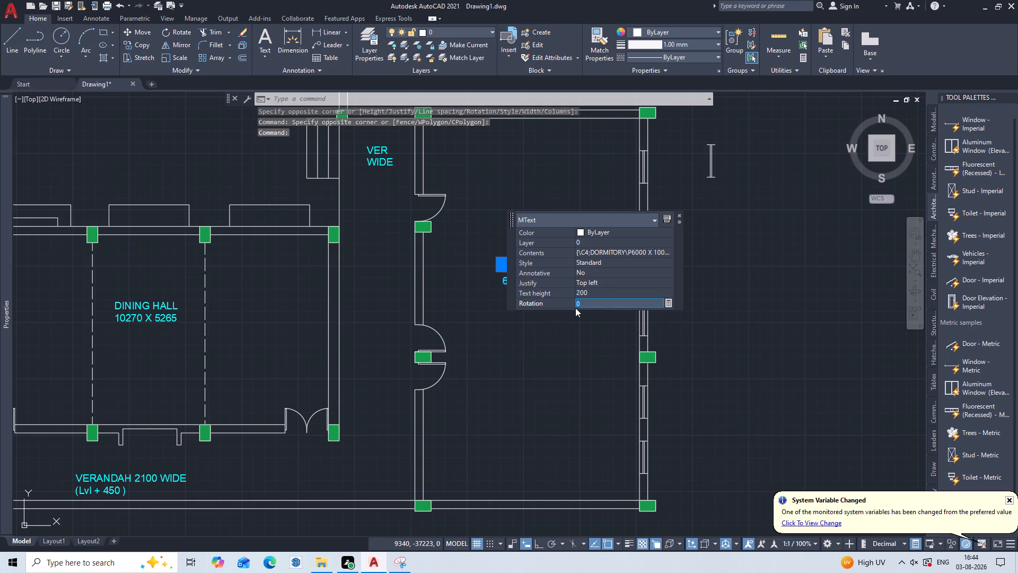
key("Escape")
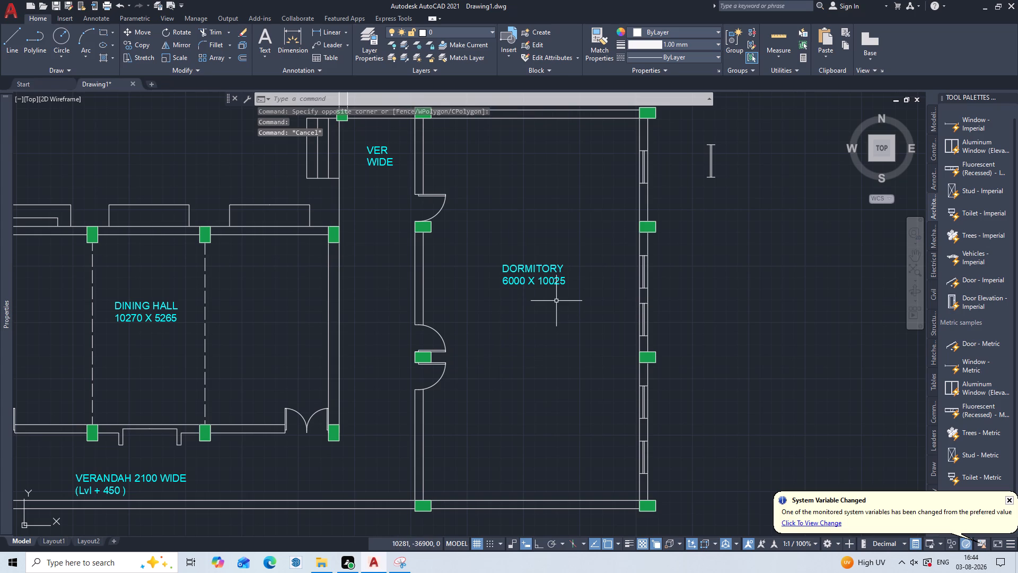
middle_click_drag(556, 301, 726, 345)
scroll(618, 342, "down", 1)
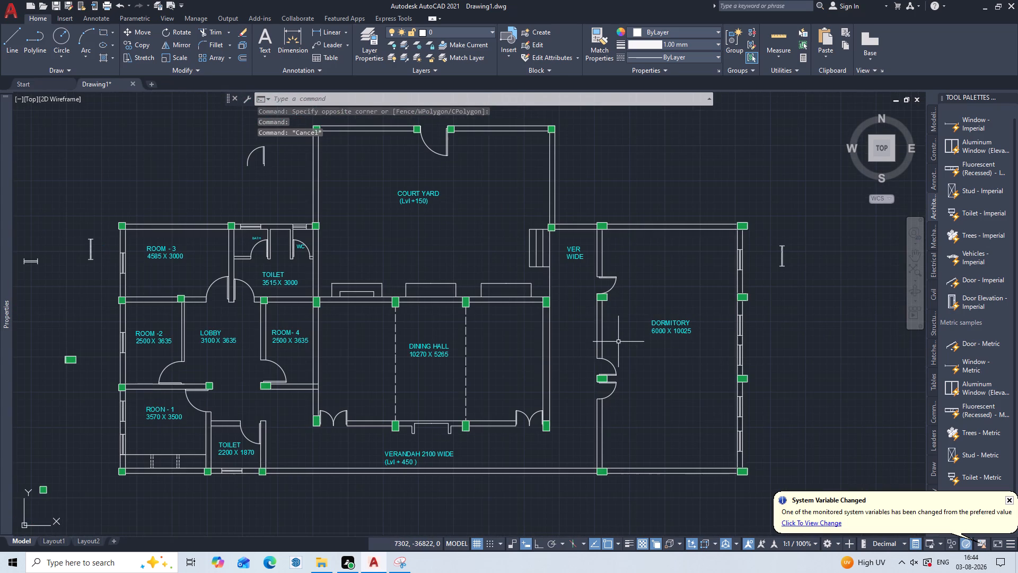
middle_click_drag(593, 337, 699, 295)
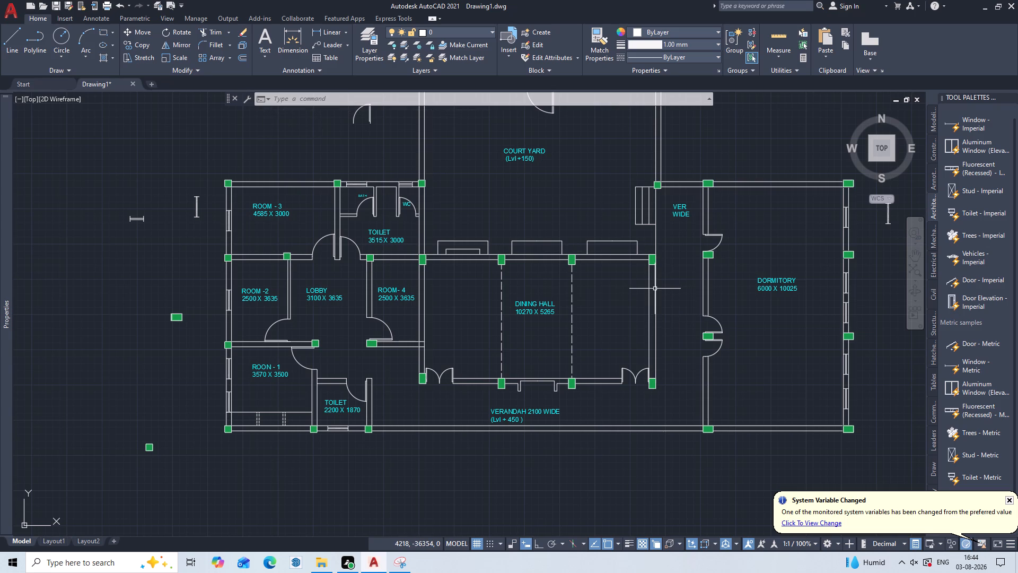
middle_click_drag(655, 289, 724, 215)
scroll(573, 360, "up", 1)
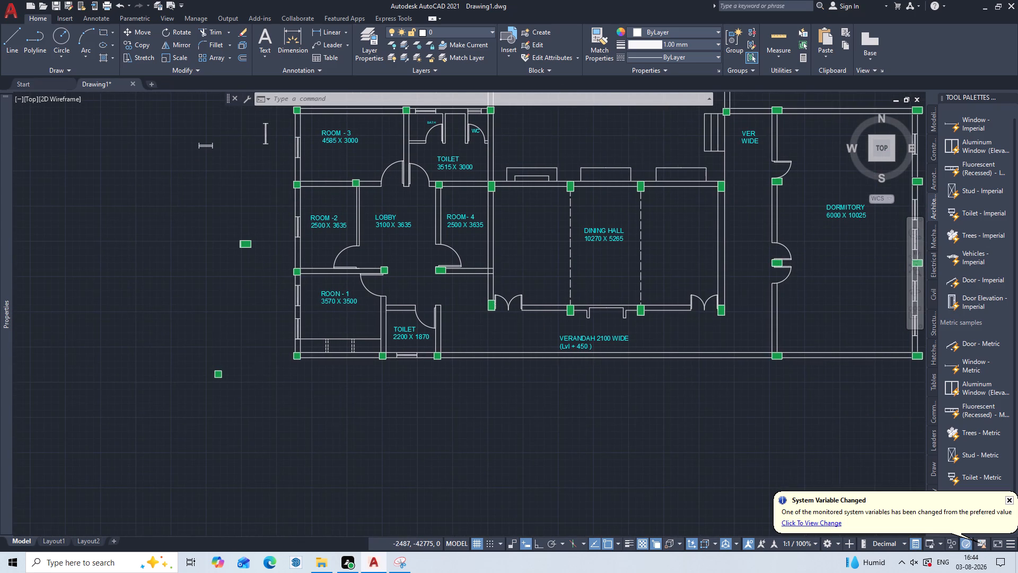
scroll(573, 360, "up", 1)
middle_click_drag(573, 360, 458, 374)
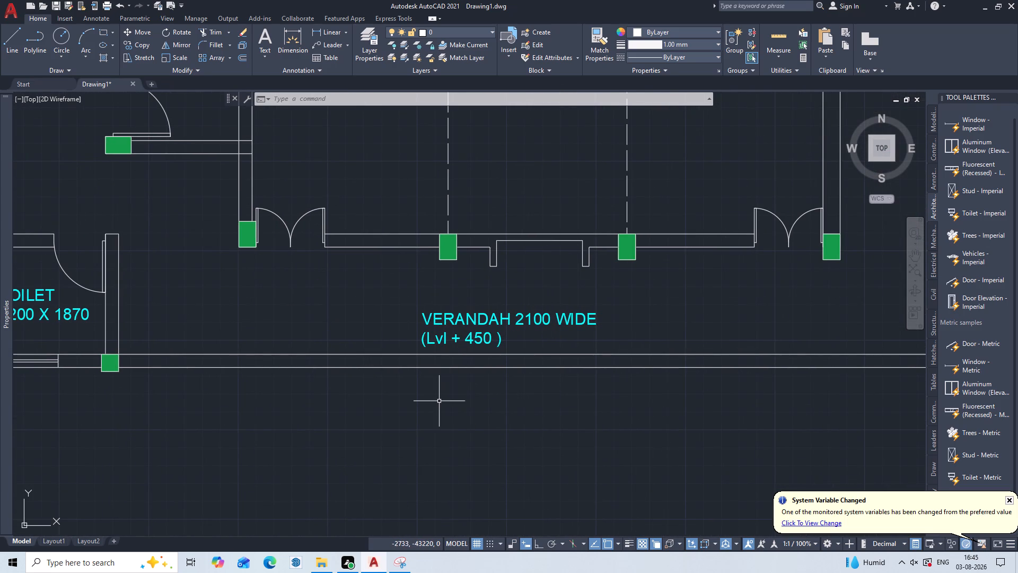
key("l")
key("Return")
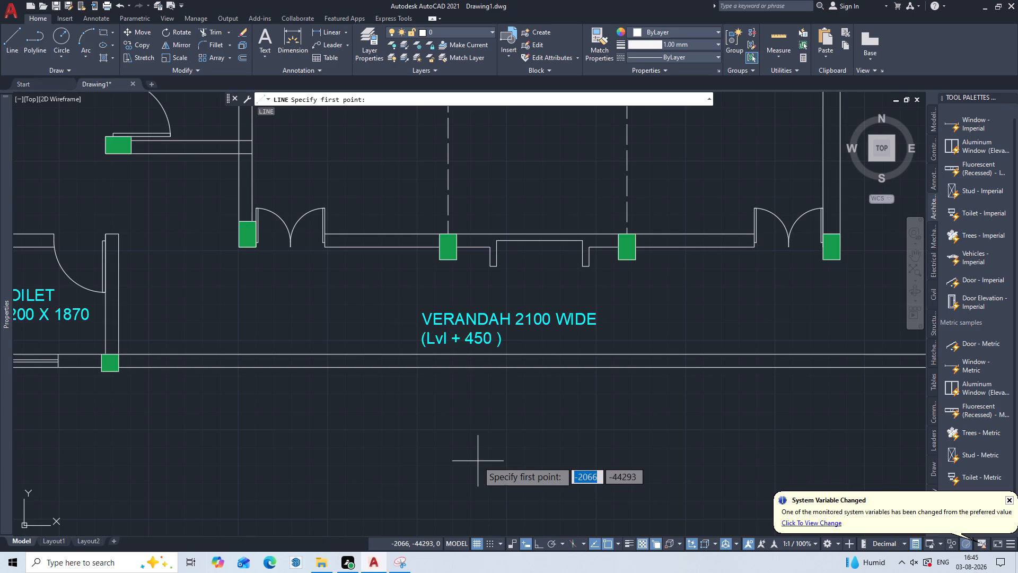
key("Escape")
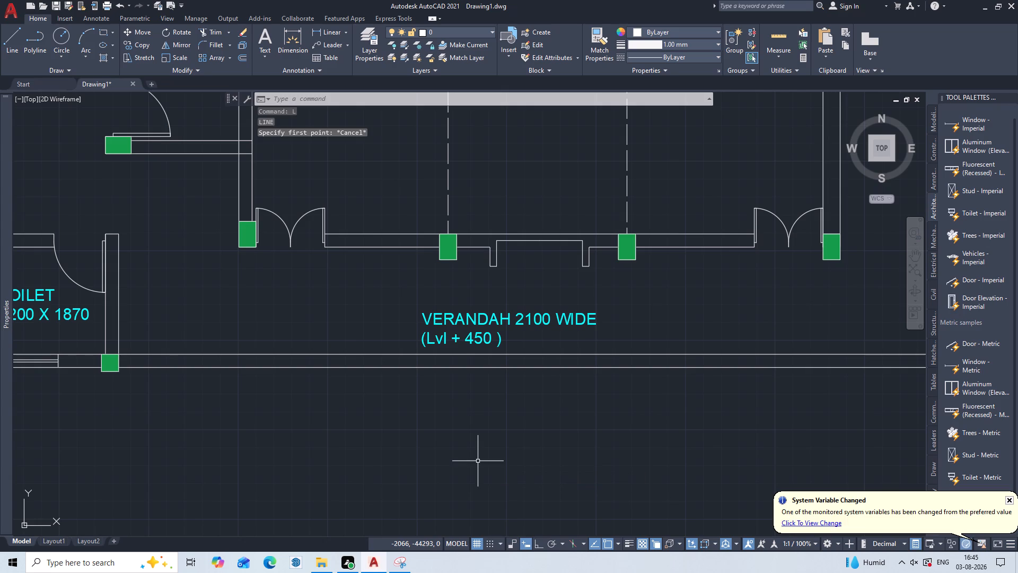
With Ortho on, draw a vertical centre line from midway between the dining hall's dashed lines down past the verandah's outer wall.
key("l")
key("Return")
type("M2P")
key("Return")
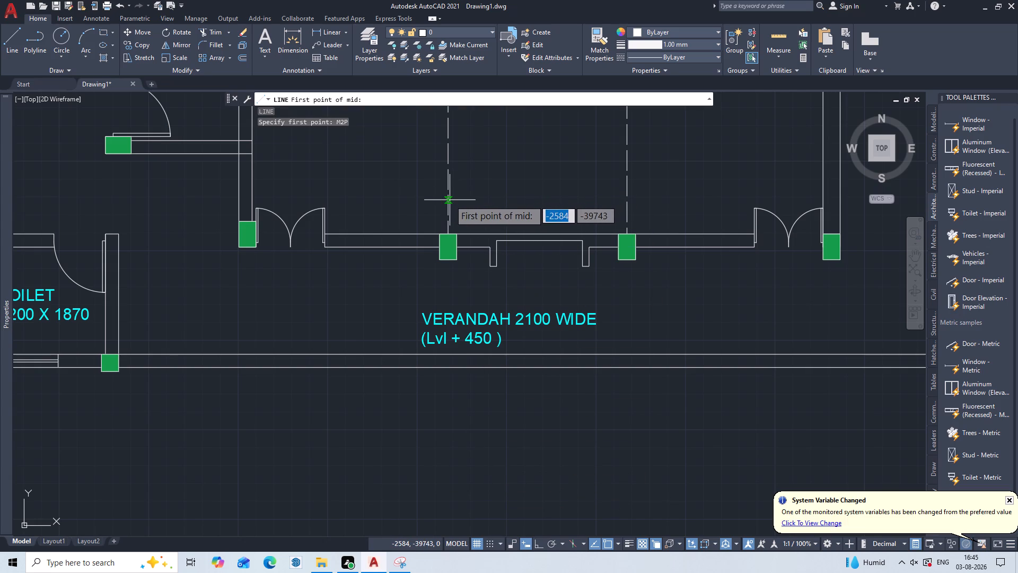
left_click(450, 200)
left_click(627, 184)
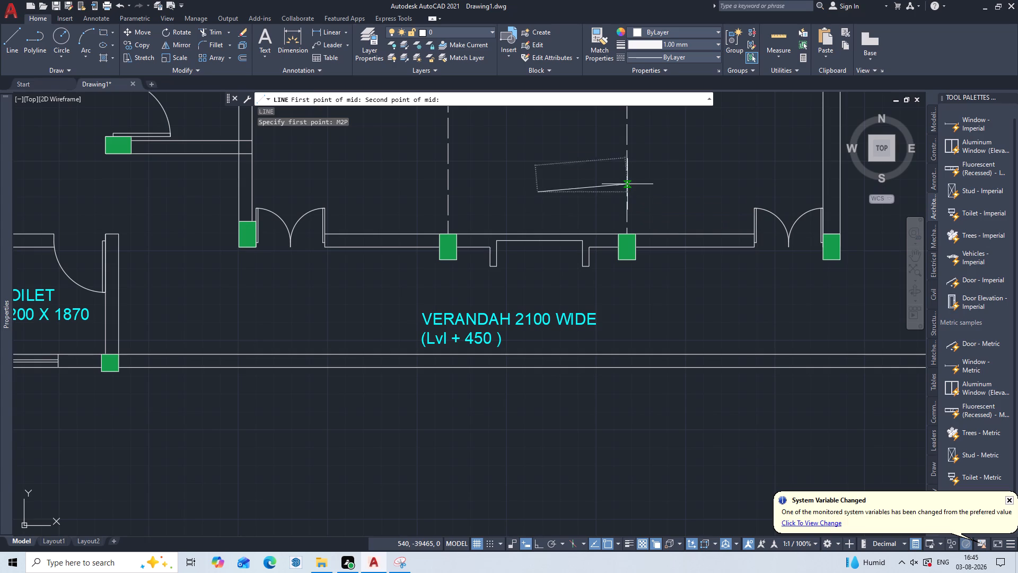
key("F8")
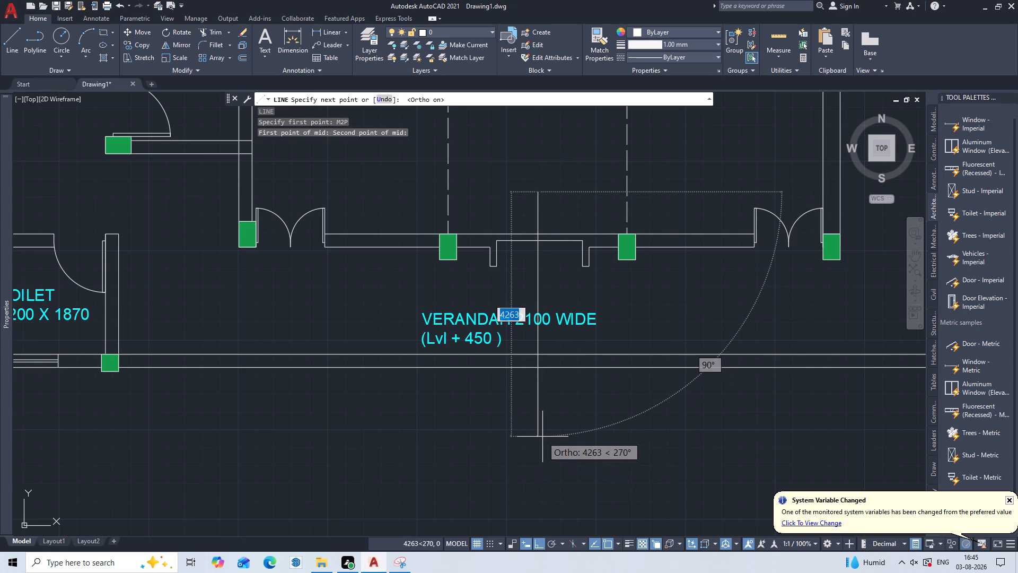
left_click(546, 422)
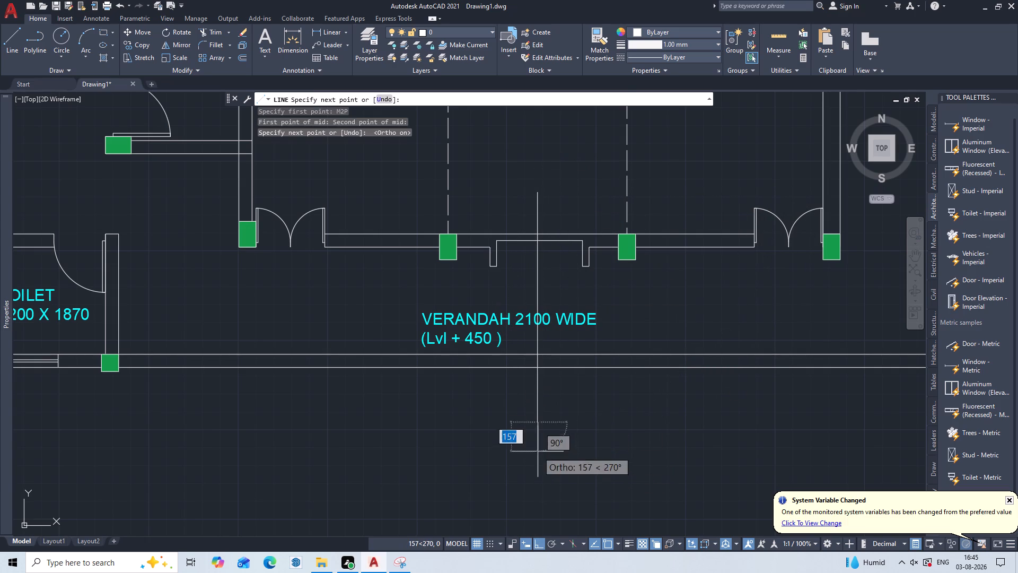
key("Escape")
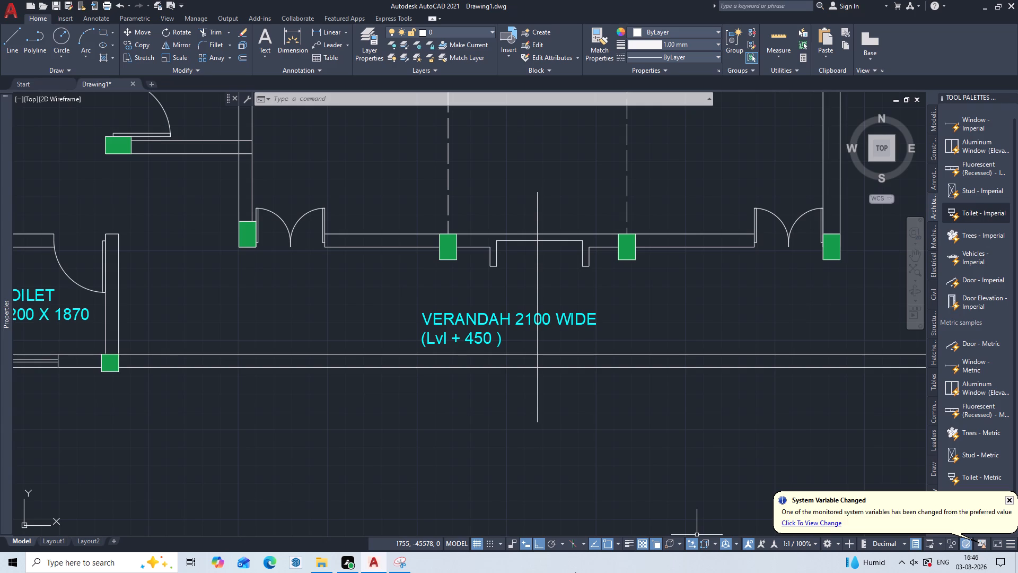
Offset the vertical centre line by 1865 to both sides.
key("o")
key("Return")
type("186")
key("5")
key("Return")
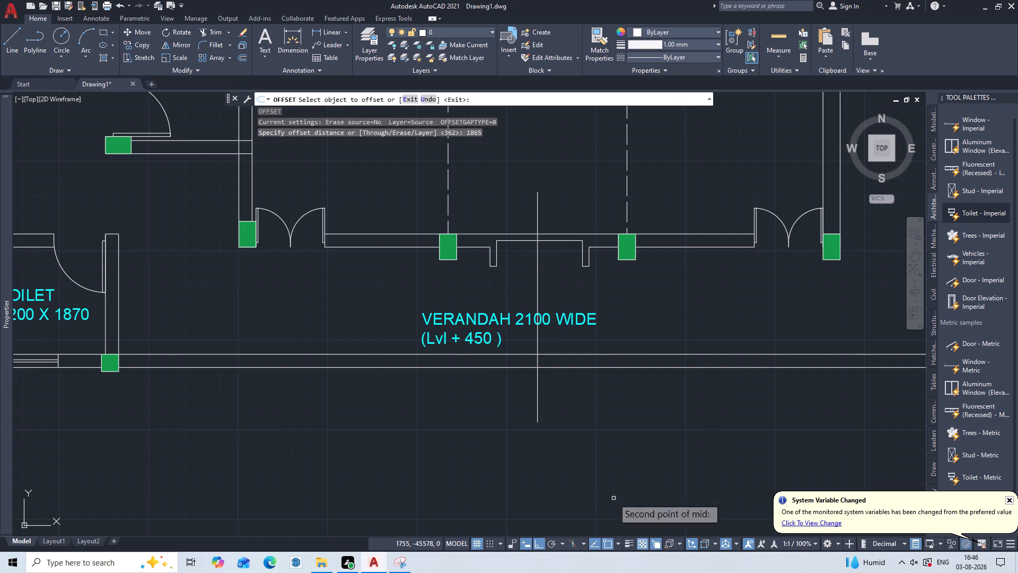
left_click(538, 280)
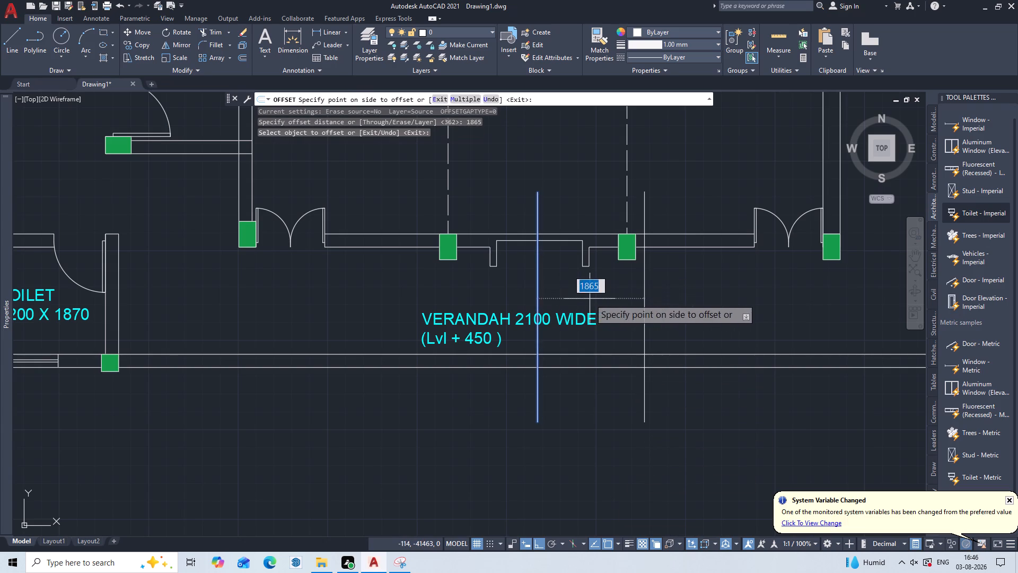
left_click(590, 299)
left_click(538, 292)
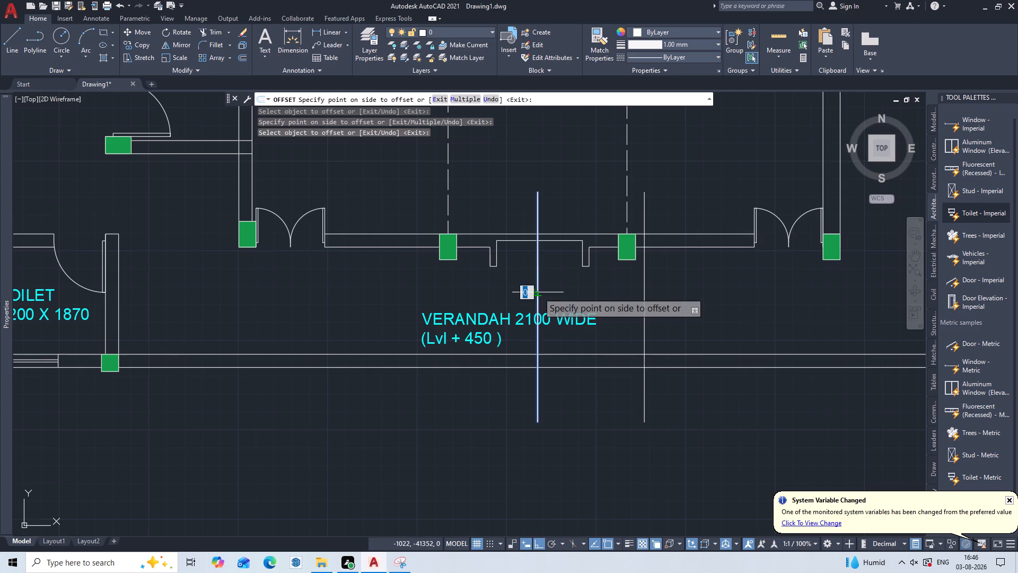
left_click(491, 296)
key("Escape")
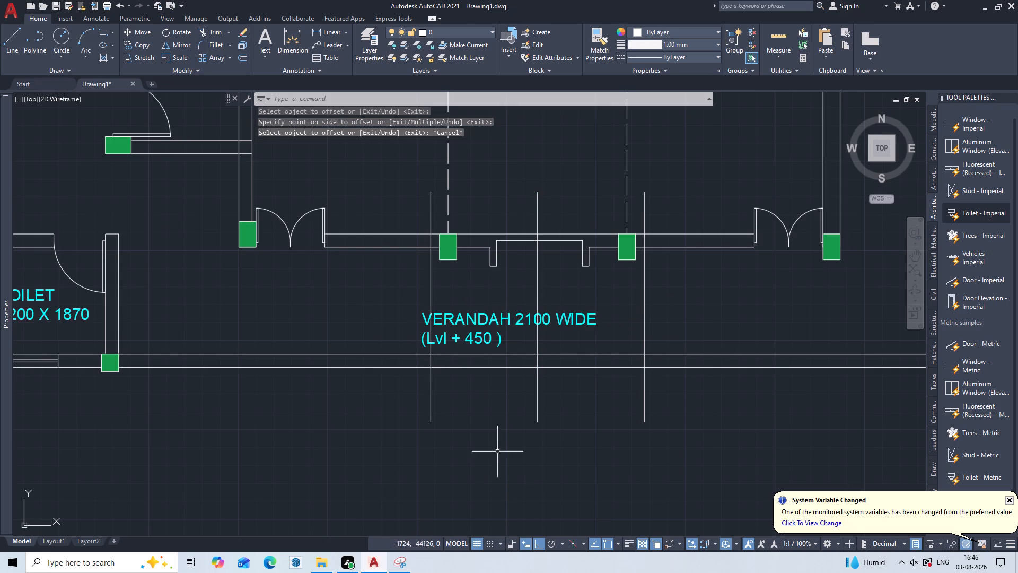
Trim the left offset line where it extends beyond the outer face of the verandah wall.
middle_click_drag(499, 434, 494, 485)
scroll(464, 452, "up", 1)
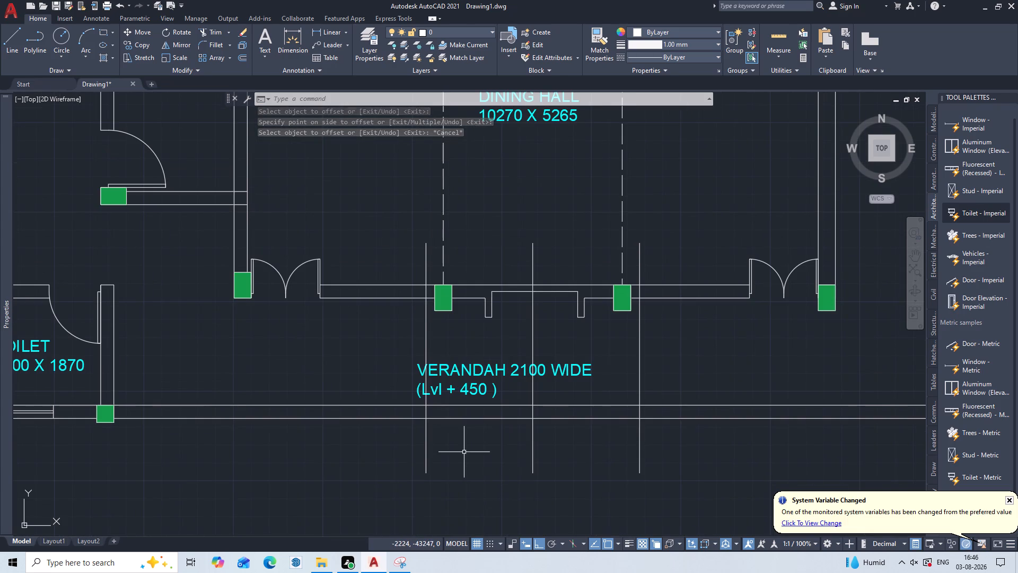
middle_click_drag(465, 452, 502, 478)
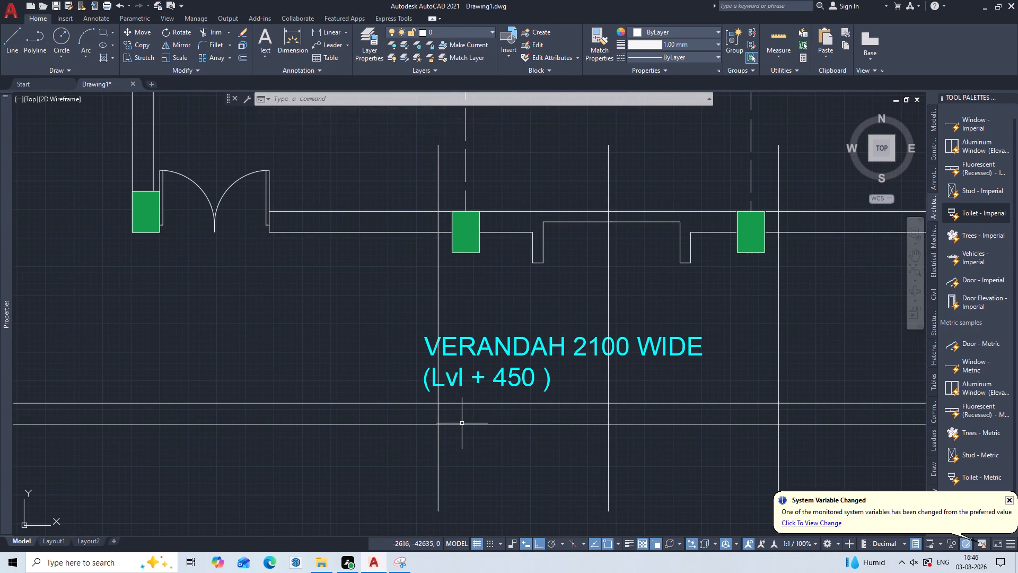
middle_click_drag(462, 423, 516, 352)
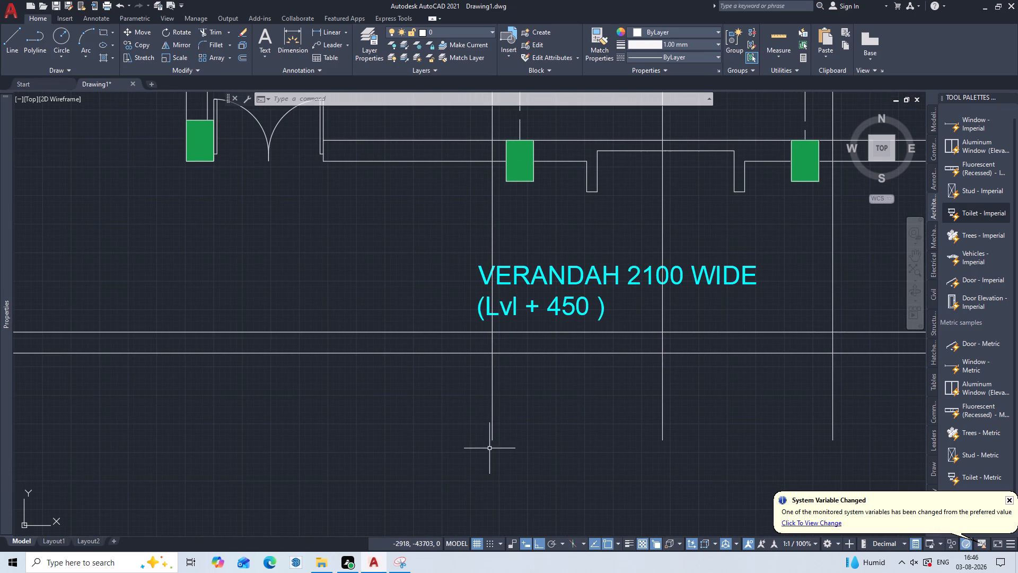
type("TR")
key("Return")
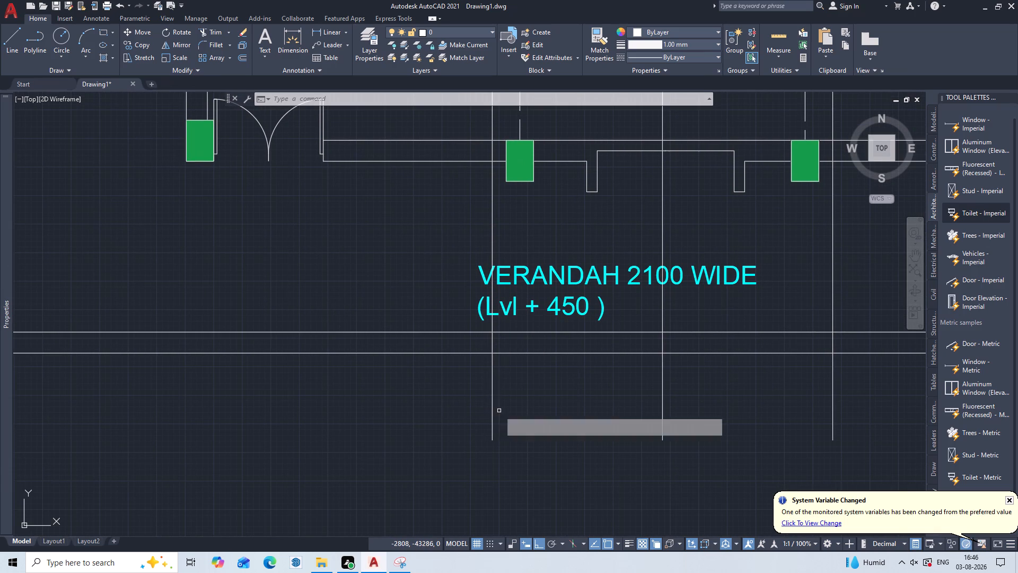
left_click_drag(506, 398, 458, 420)
key("Escape")
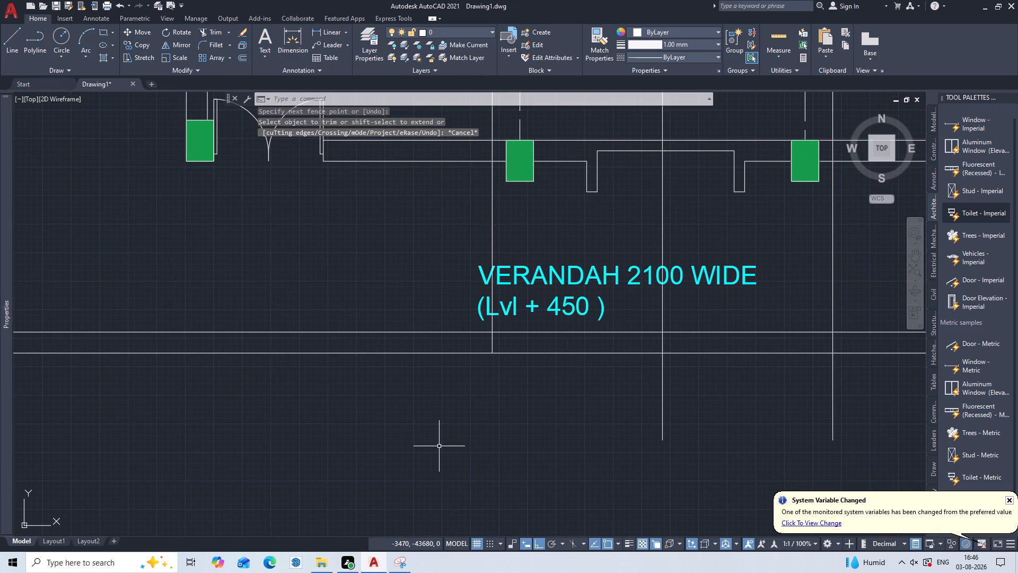
Draw a line 1500 down from the left offset line's end on the verandah's outer face, continuing 3730 horizontally to the right.
key("l")
key("Return")
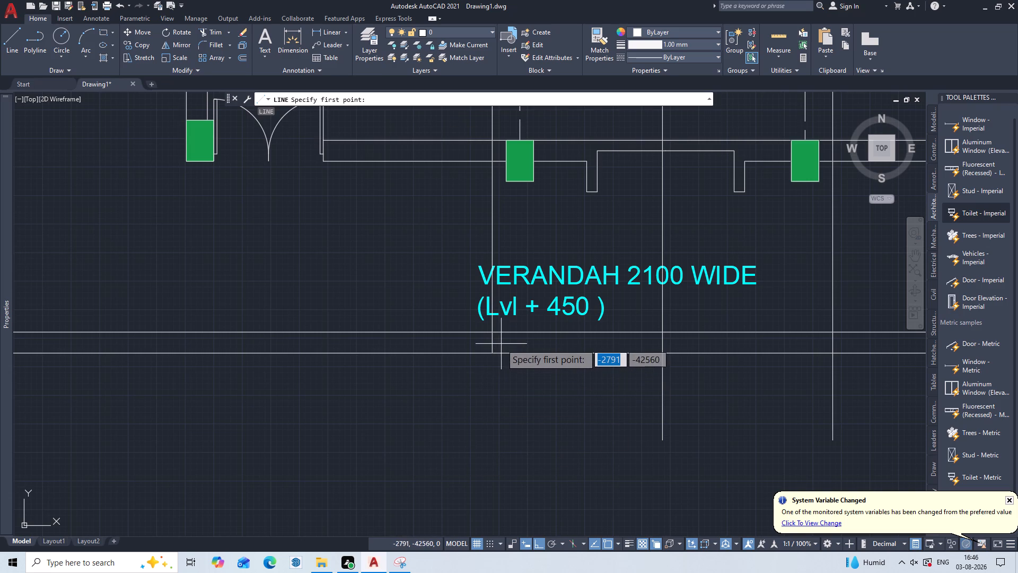
left_click(491, 353)
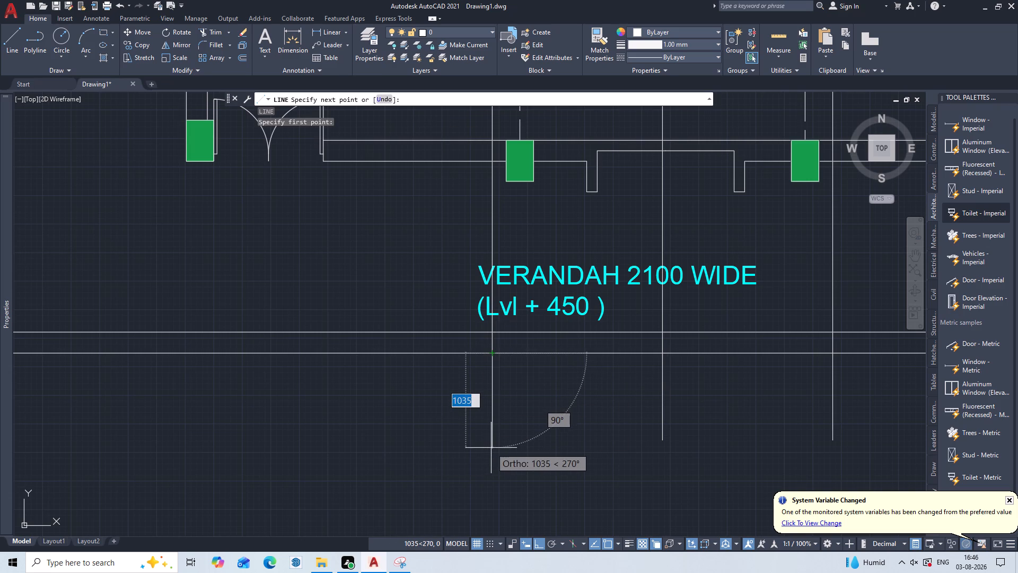
type("1500")
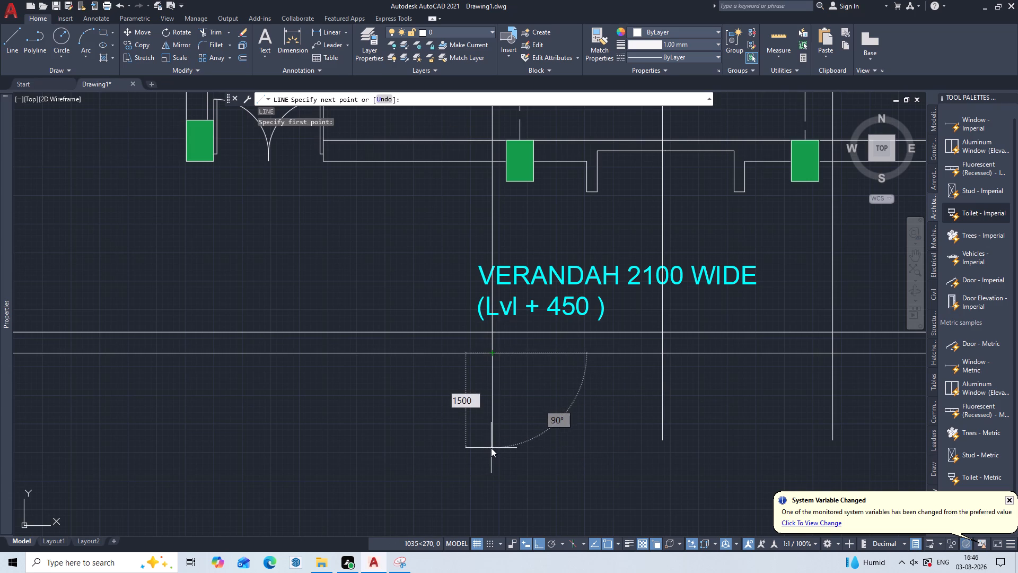
key("Return")
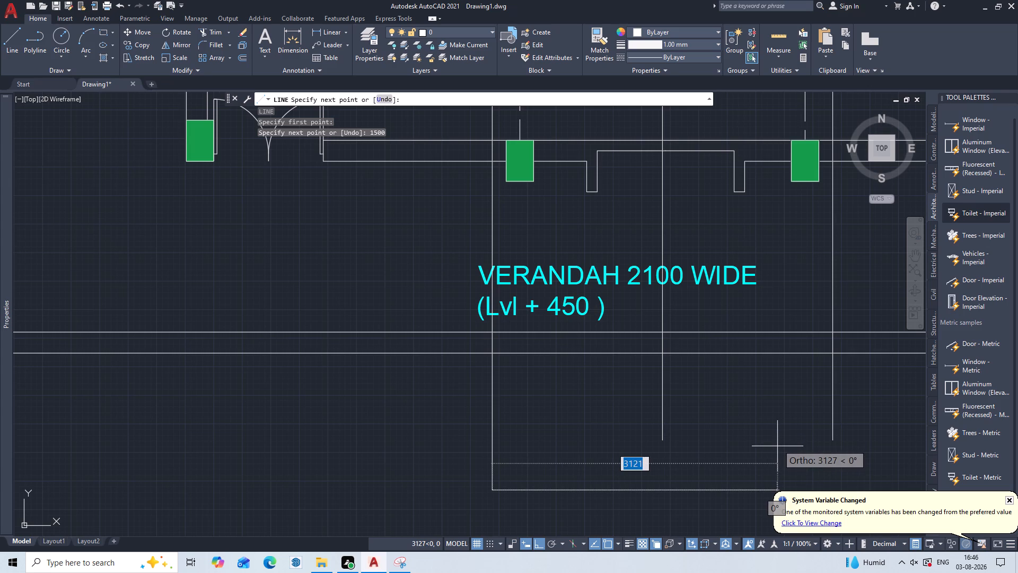
type("37")
type("30")
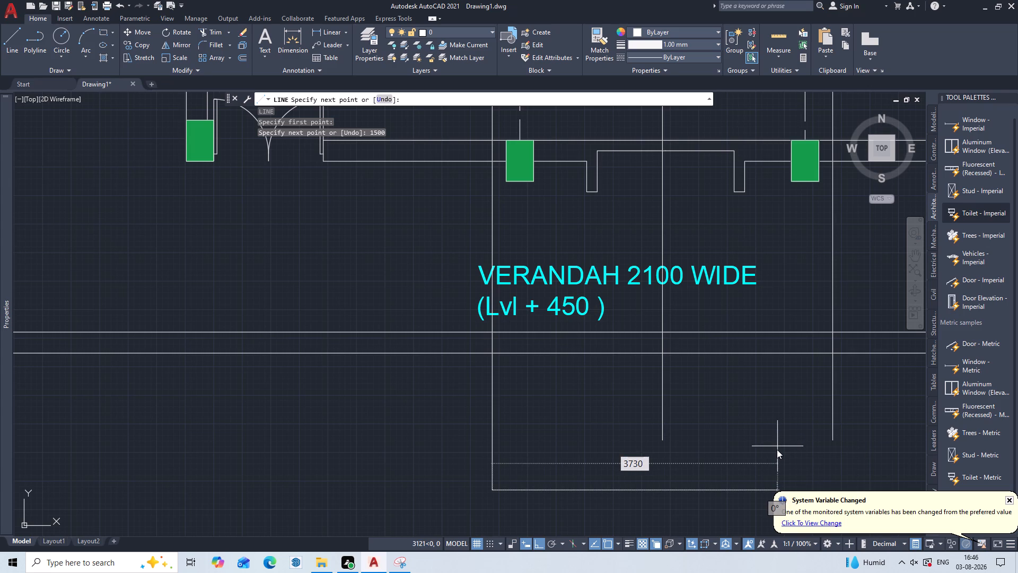
key("Return")
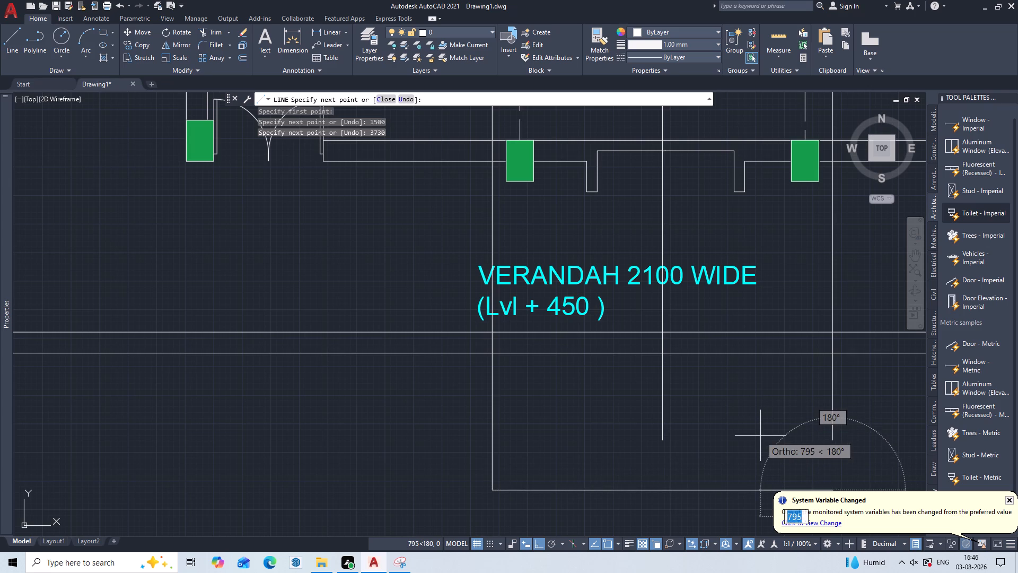
key("Escape")
Trim the right offset line where it extends beyond the outer face of the verandah wall.
type("TR")
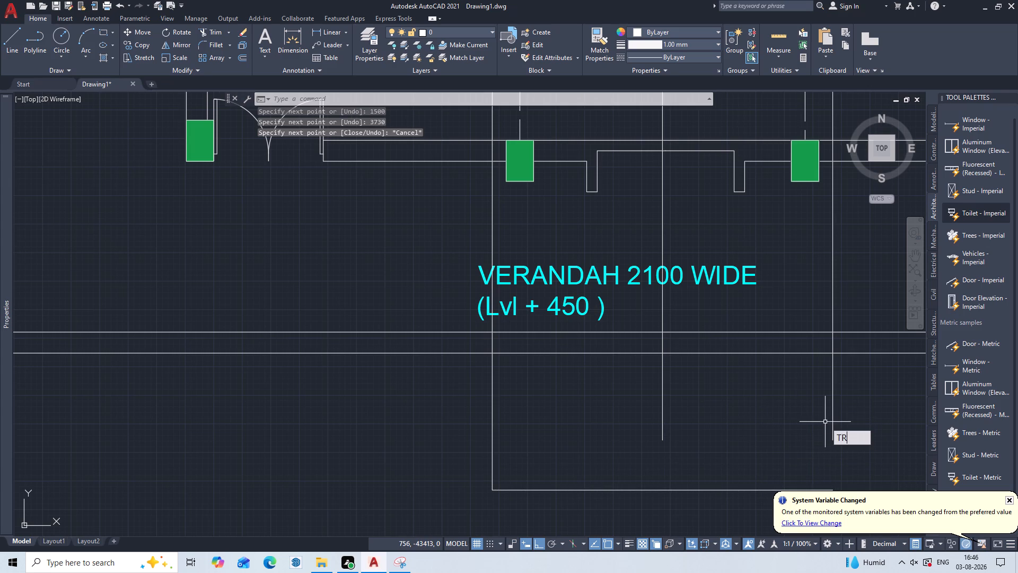
key("Return")
left_click_drag(865, 397, 810, 414)
Trim away all of the left offset line between the dining hall and the verandah's outer face.
scroll(789, 411, "down", 1)
middle_click_drag(789, 411, 762, 447)
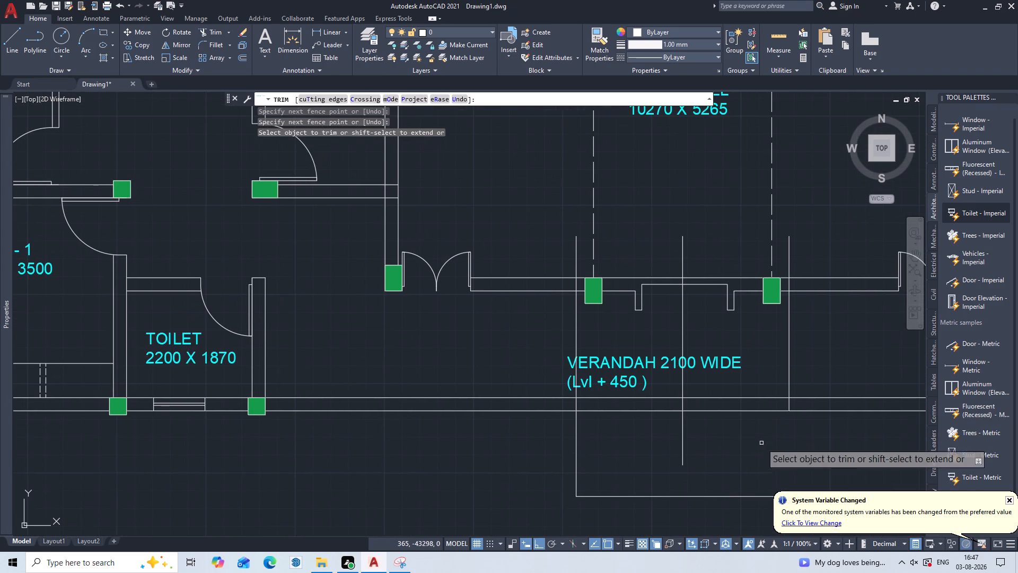
left_click_drag(581, 255, 575, 255)
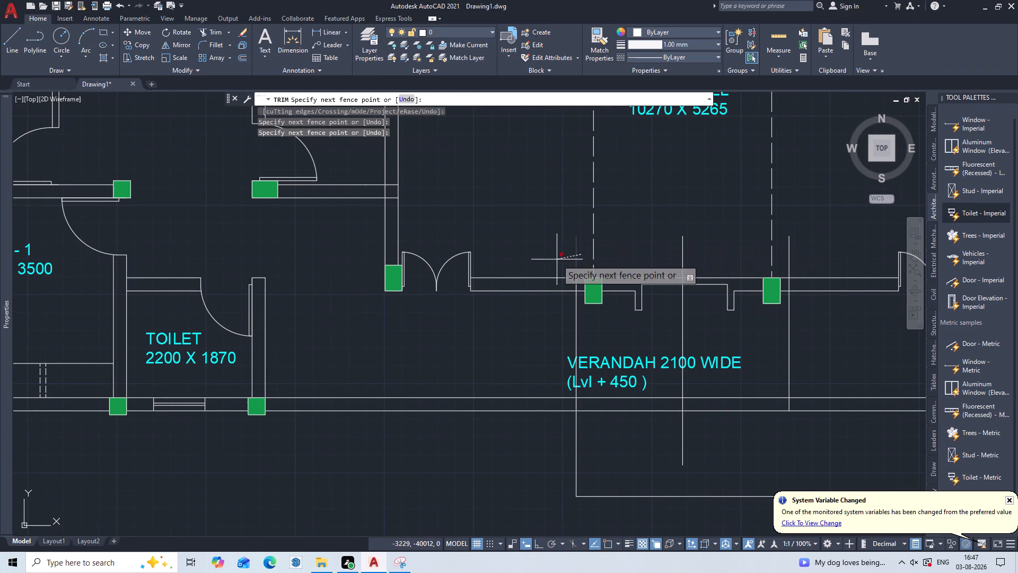
left_click(557, 259)
left_click(575, 288)
left_click_drag(573, 321, 578, 322)
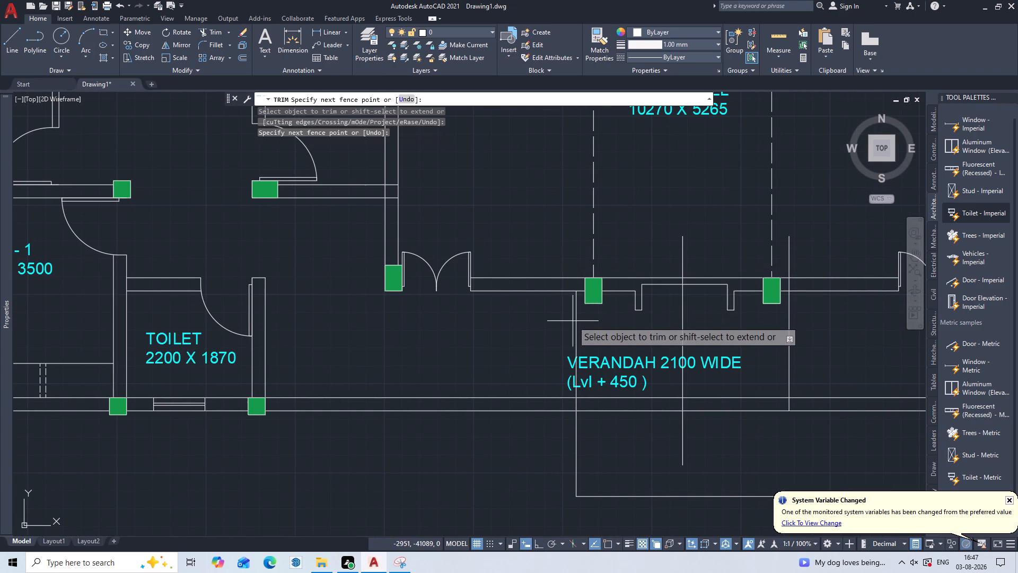
left_click_drag(578, 322, 581, 323)
left_click(593, 327)
left_click(577, 409)
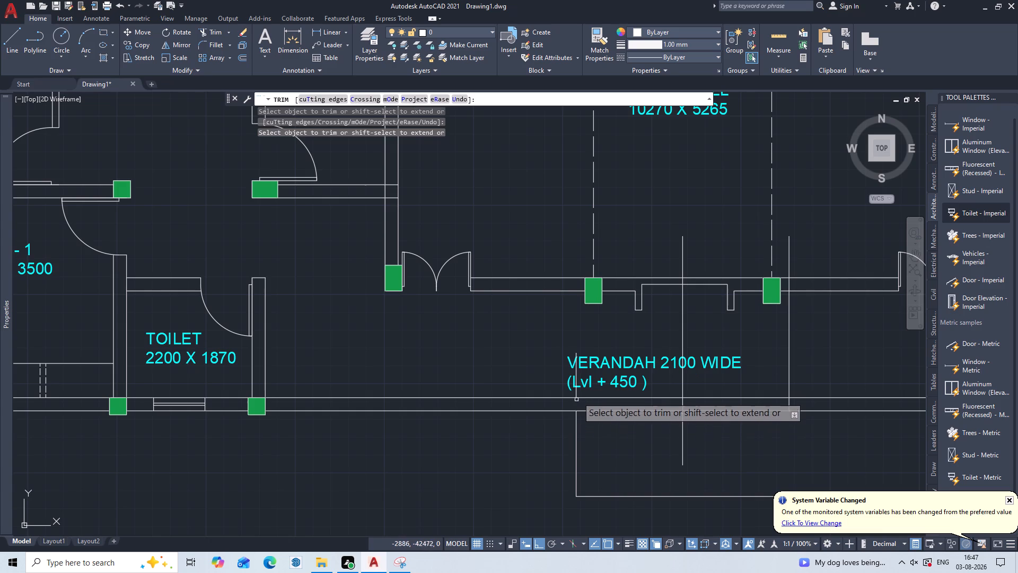
left_click(572, 394)
left_click(578, 395)
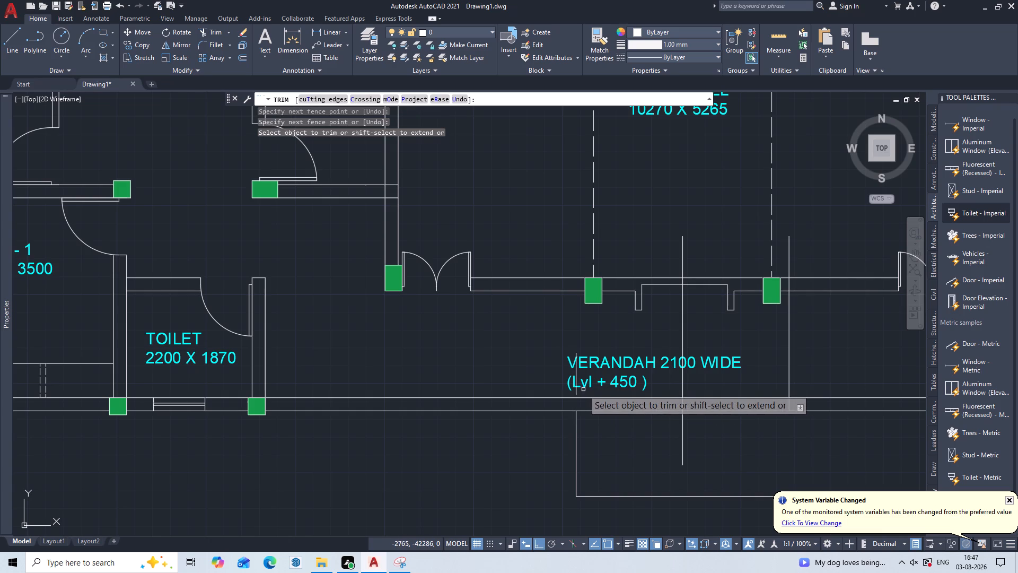
left_click(576, 392)
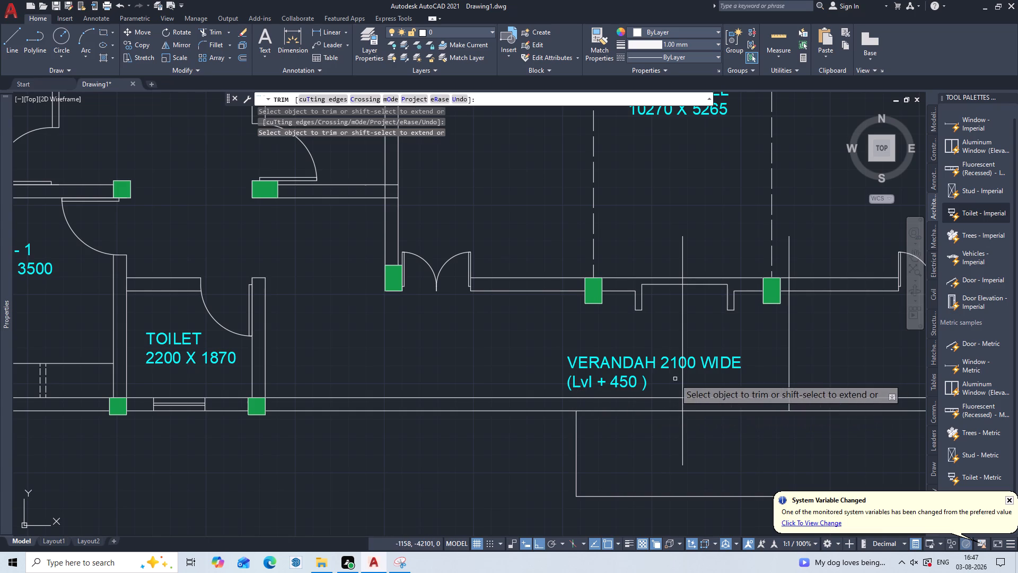
Trim away the vertical centre line inside the verandah, across the dining hall's wall and inside the hall.
left_click(675, 379)
left_click(695, 386)
left_click(672, 331)
left_click(711, 326)
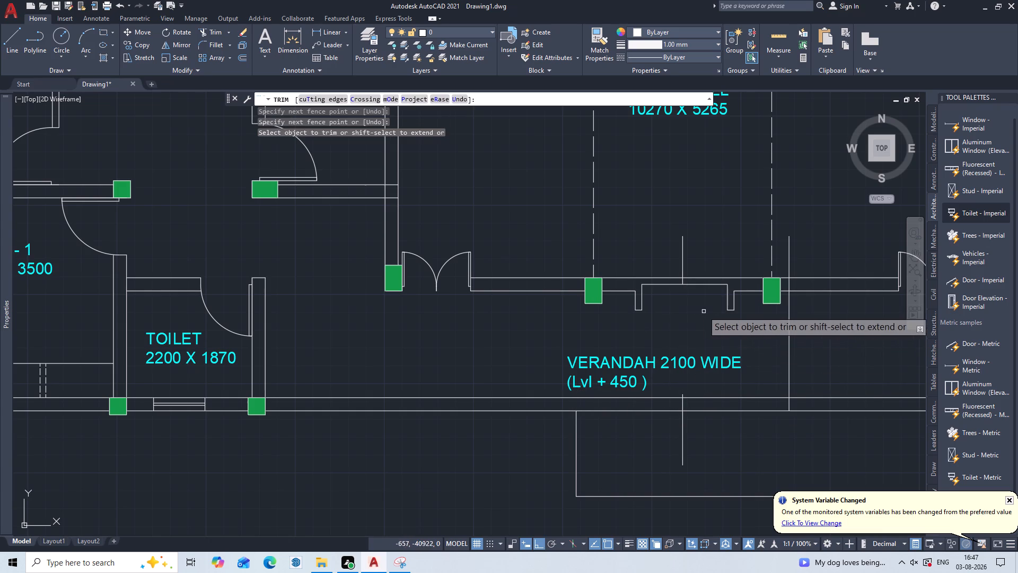
left_click_drag(674, 249, 685, 251)
left_click(738, 261)
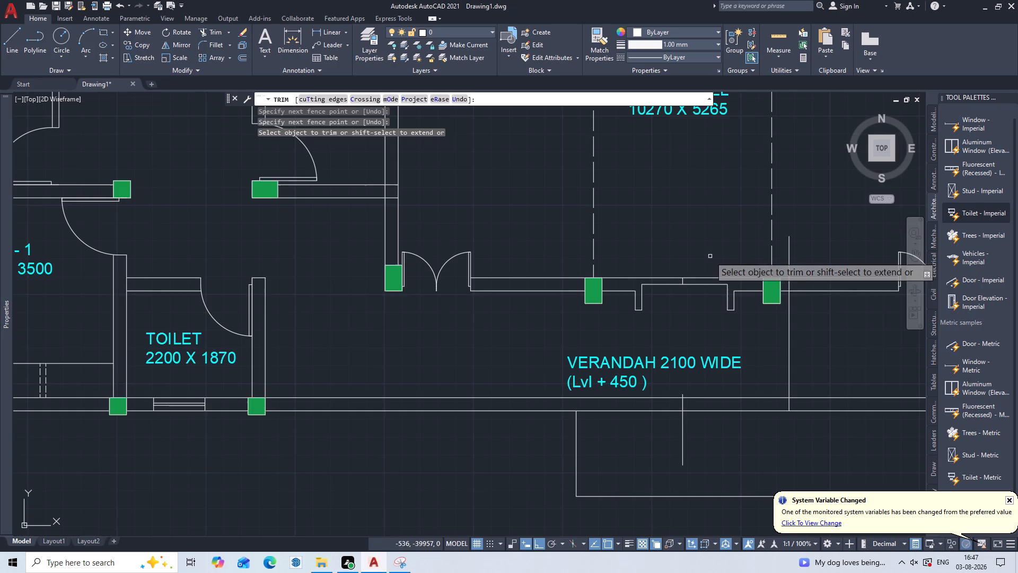
scroll(703, 258, "up", 3)
left_click(600, 351)
left_click(622, 358)
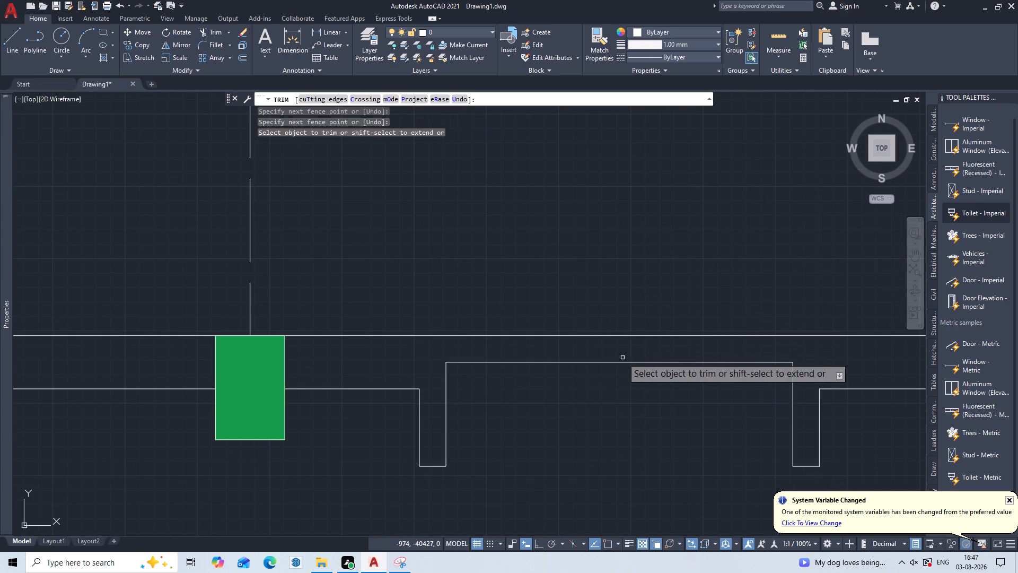
Trim the remaining centre line pieces down to the verandah wall's outer face.
scroll(629, 353, "down", 3)
middle_click_drag(632, 394, 724, 230)
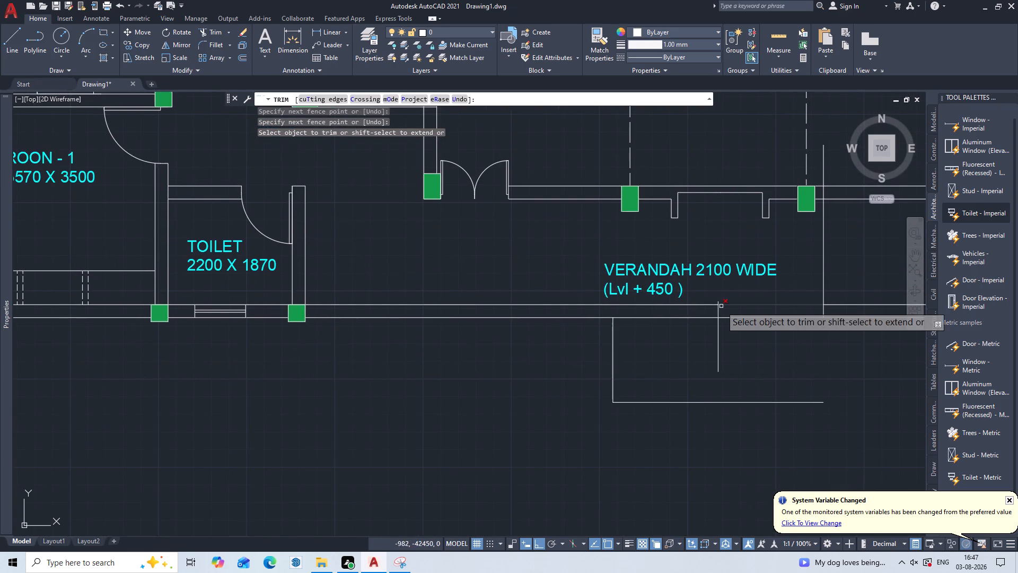
scroll(724, 291, "up", 3)
left_click(686, 333)
left_click(708, 335)
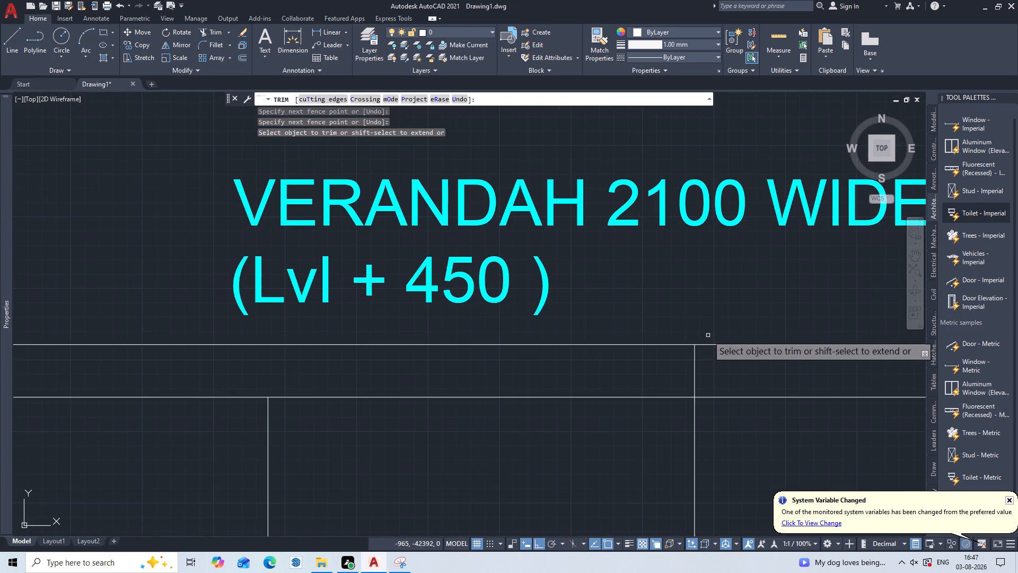
scroll(709, 335, "down", 2)
left_click(691, 346)
left_click(714, 345)
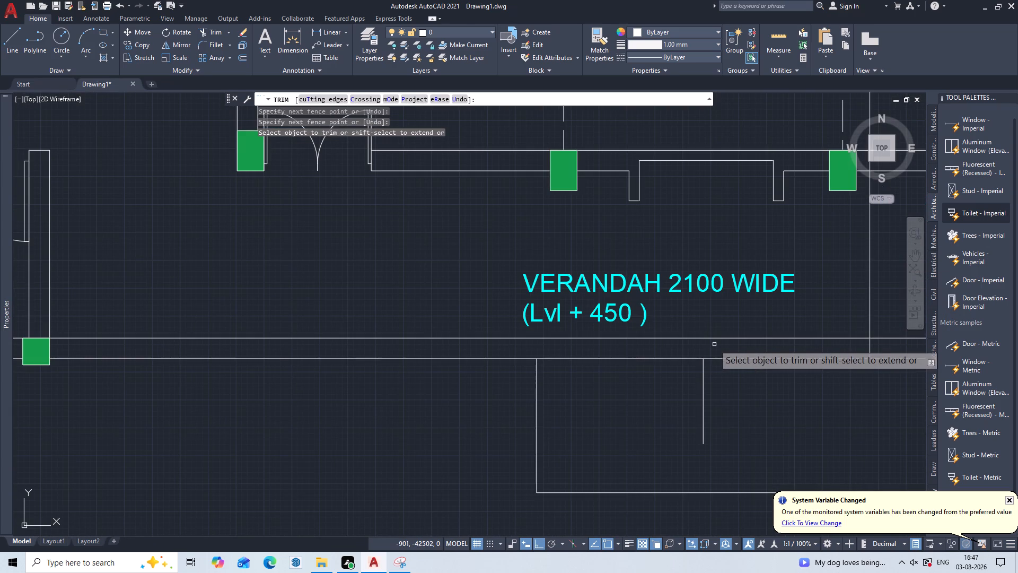
scroll(714, 344, "down", 1)
key("Escape")
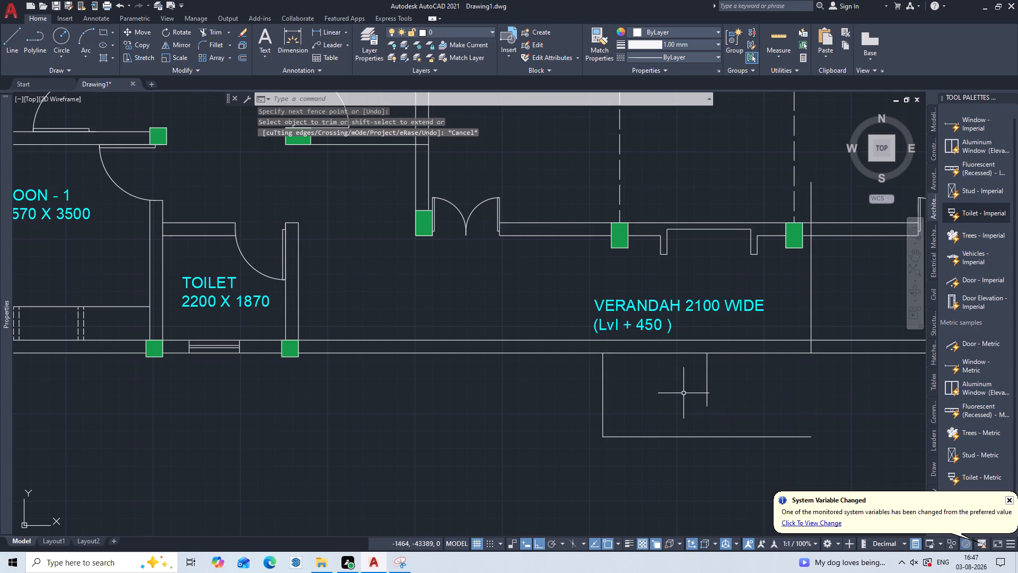
Extend the remaining centre line below the verandah down to the outline's bottom line.
type("EX")
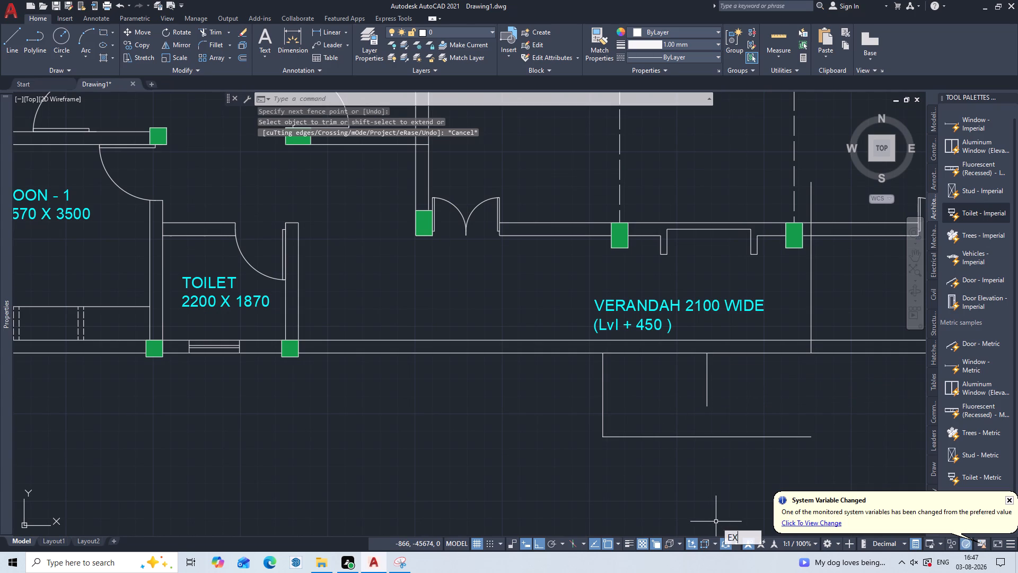
key("Return")
double_click(699, 380)
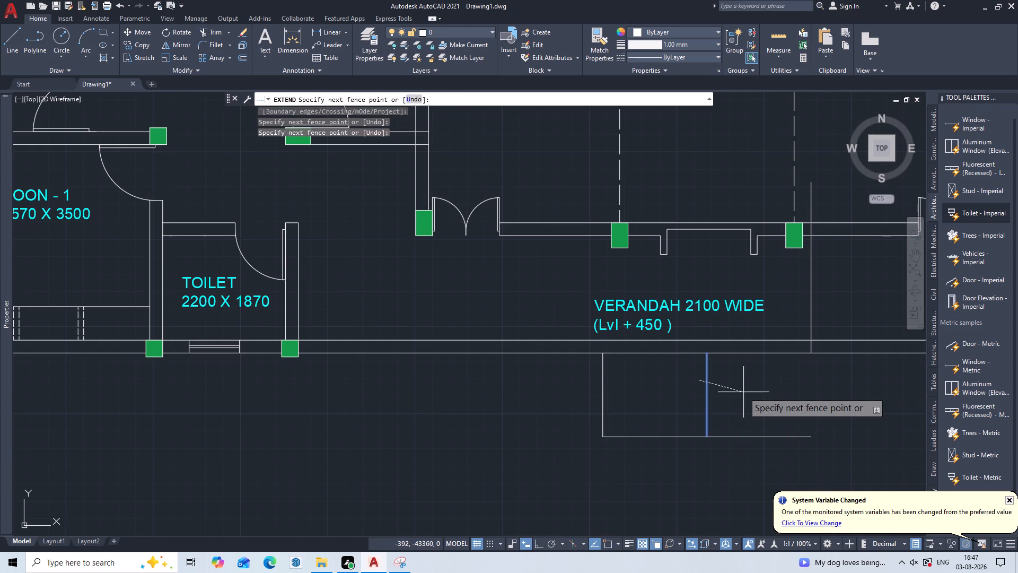
left_click(743, 392)
key("Escape")
Trim the outline's bottom line where it runs to the right of the centre line.
type("TR")
key("Return")
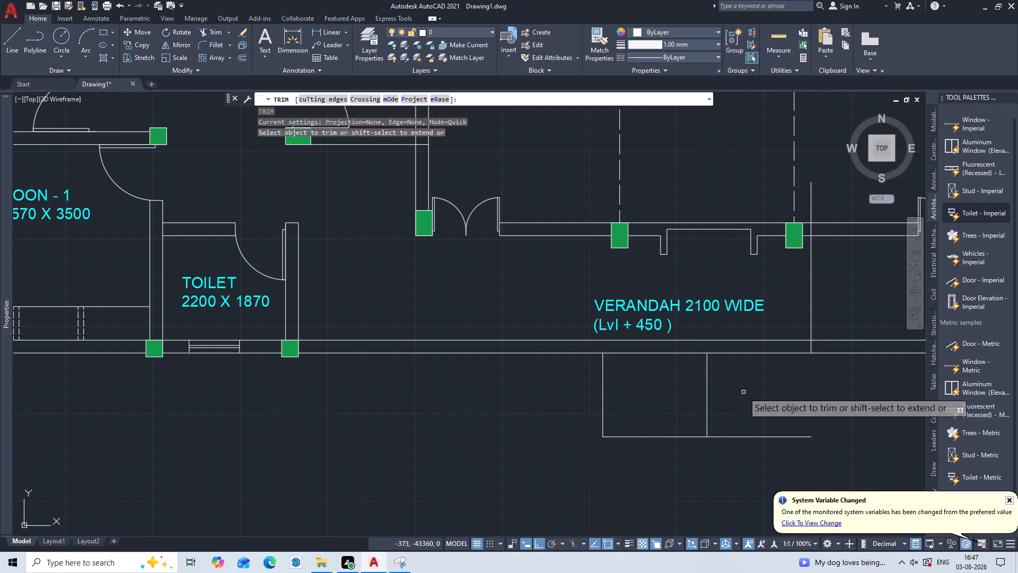
left_click_drag(757, 407, 746, 436)
left_click_drag(742, 462, 756, 450)
left_click(793, 418)
left_click_drag(793, 418, 766, 440)
left_click(741, 456)
key("Escape")
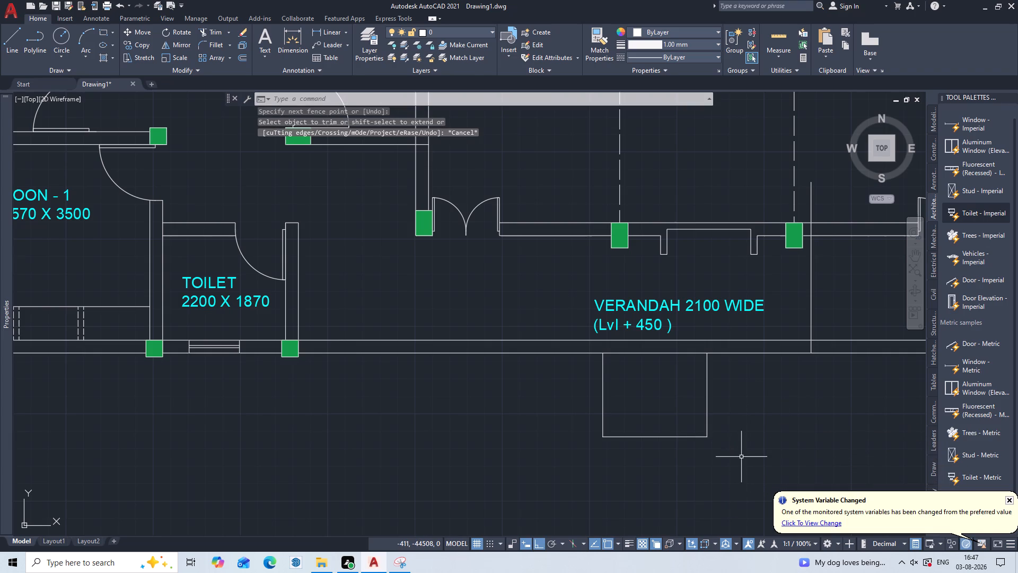
Set the linetype of the three projecting outline lines below the verandah to ACAD_ISO02W100.
left_click_drag(763, 383, 743, 395)
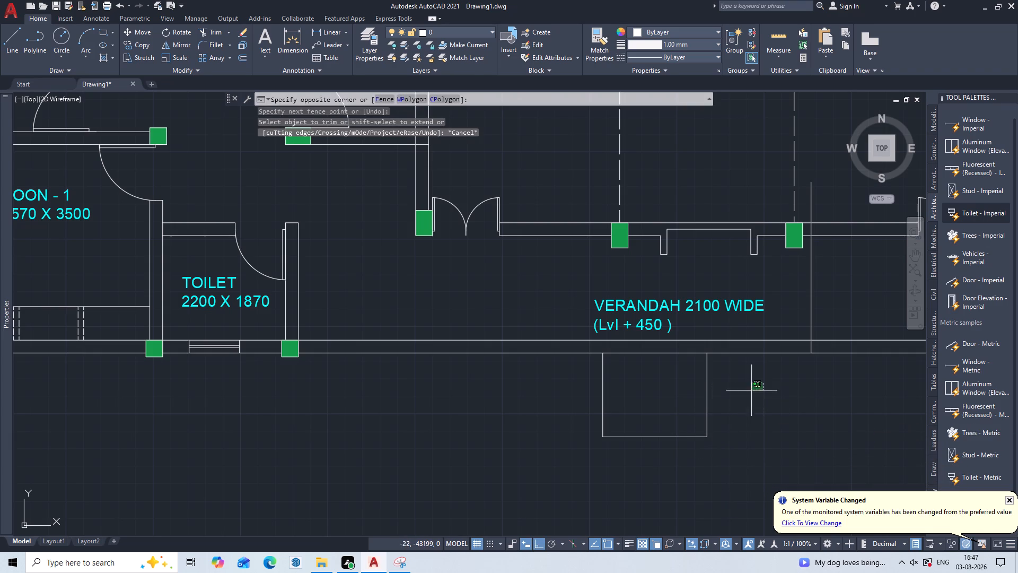
left_click_drag(743, 395, 713, 416)
left_click(581, 473)
left_click(698, 53)
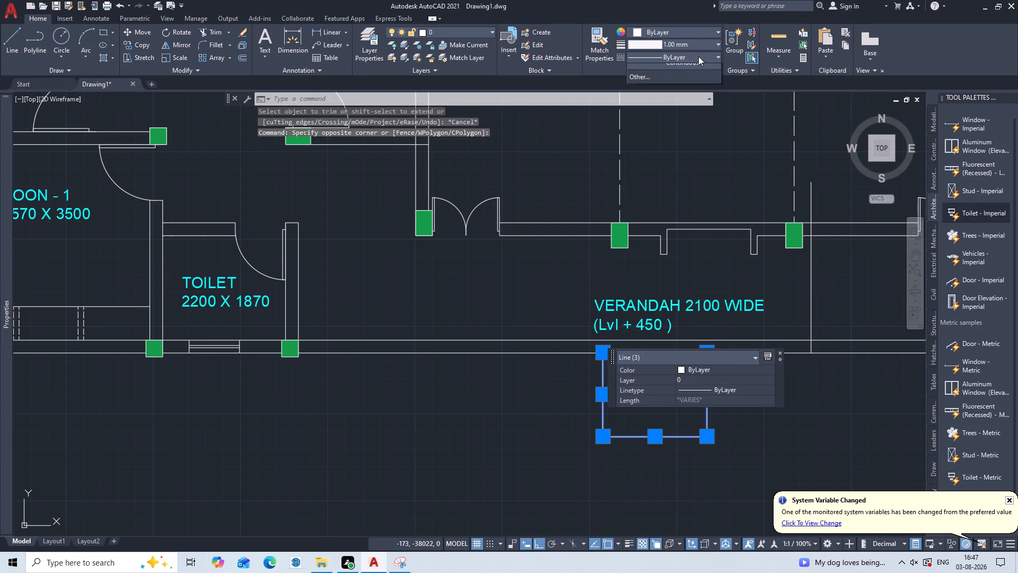
left_click(696, 98)
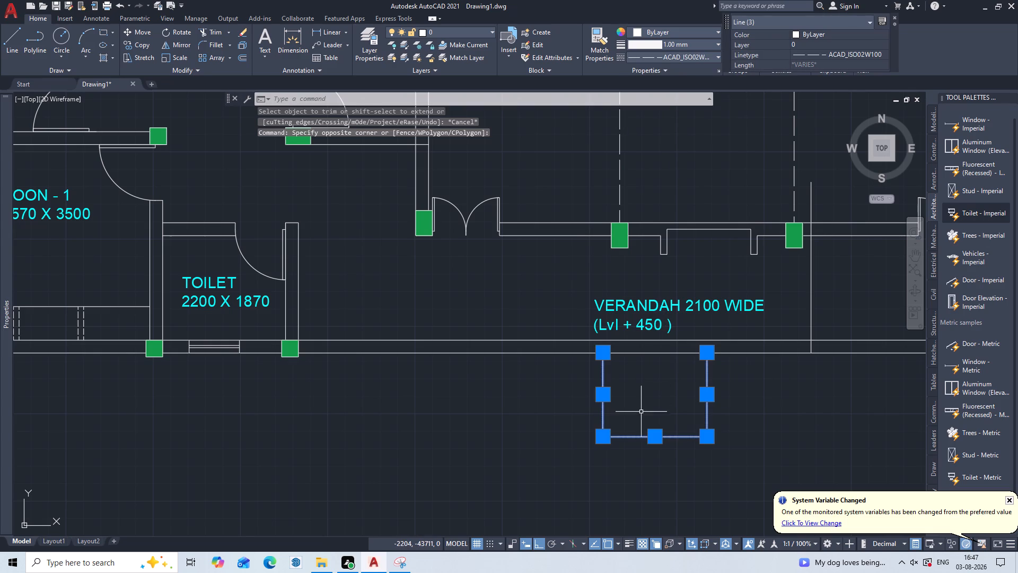
Set the linetype scale of the three selected outline lines to 5.
key("ctrl+1")
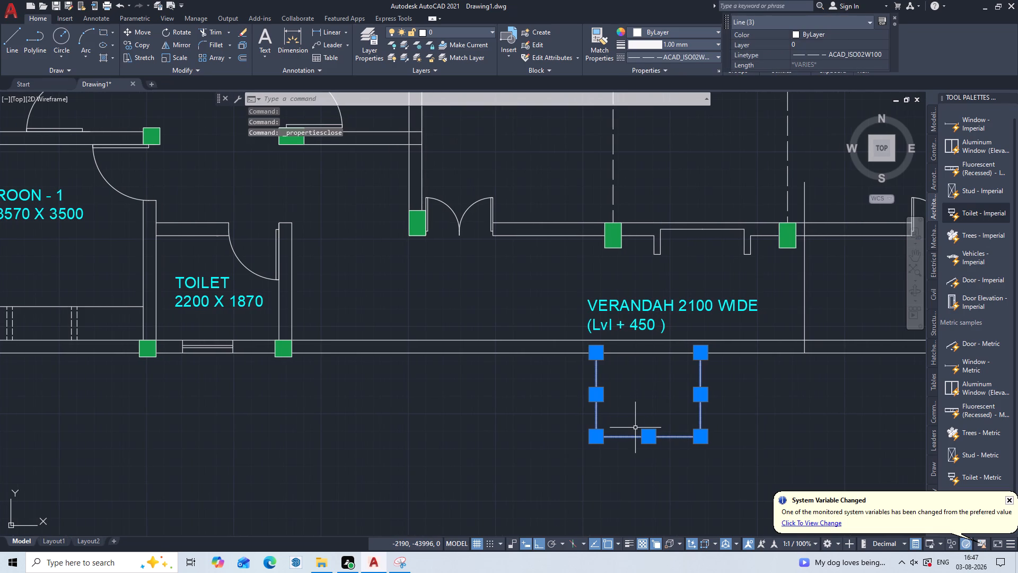
key("ctrl+1")
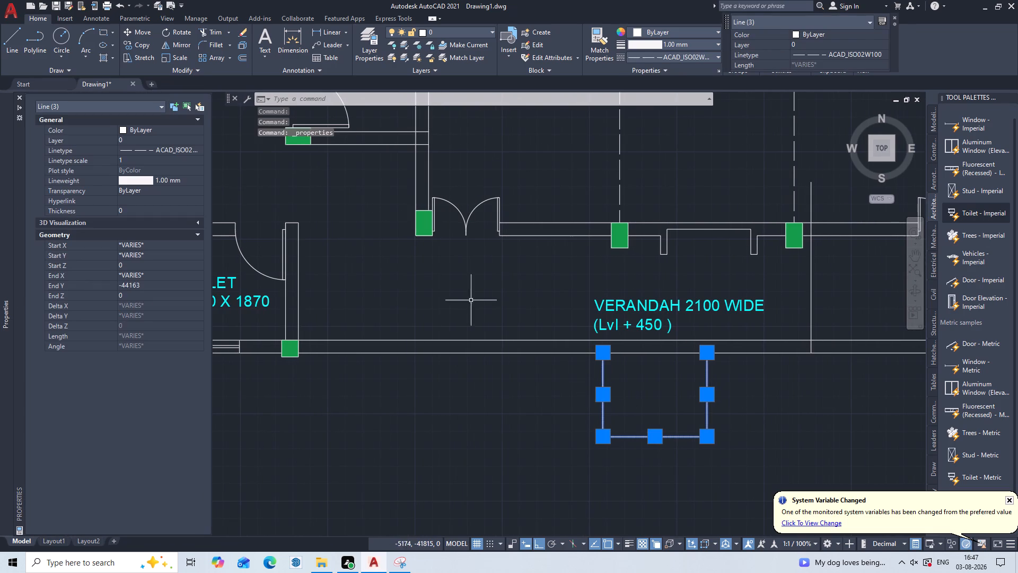
left_click(186, 159)
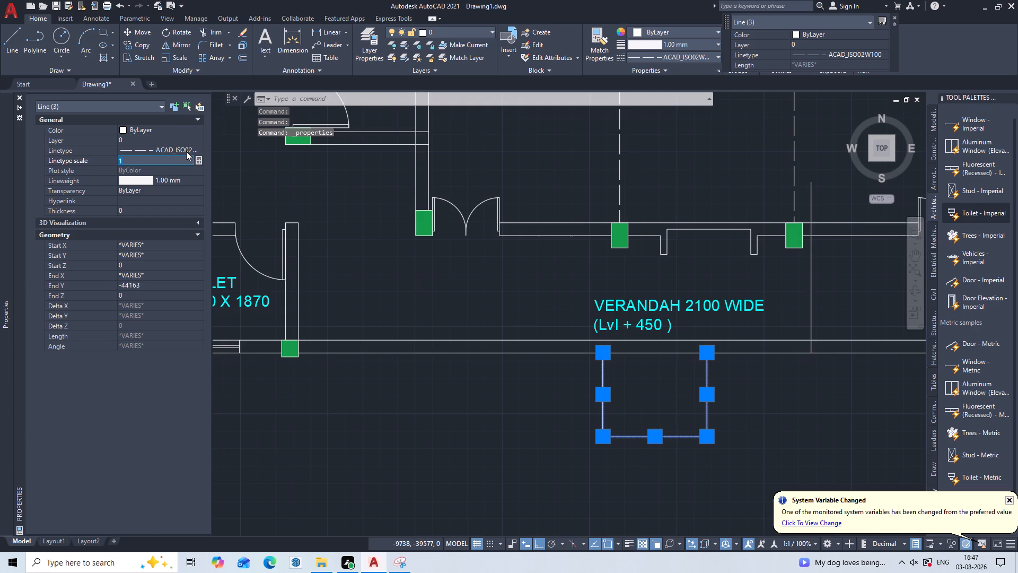
key("BackSpace")
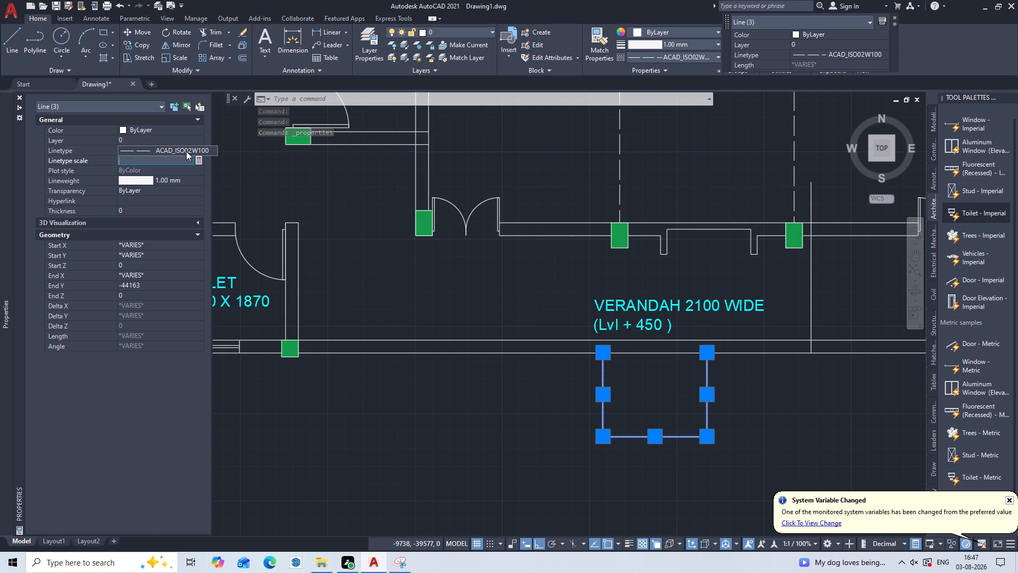
key("5")
key("Return")
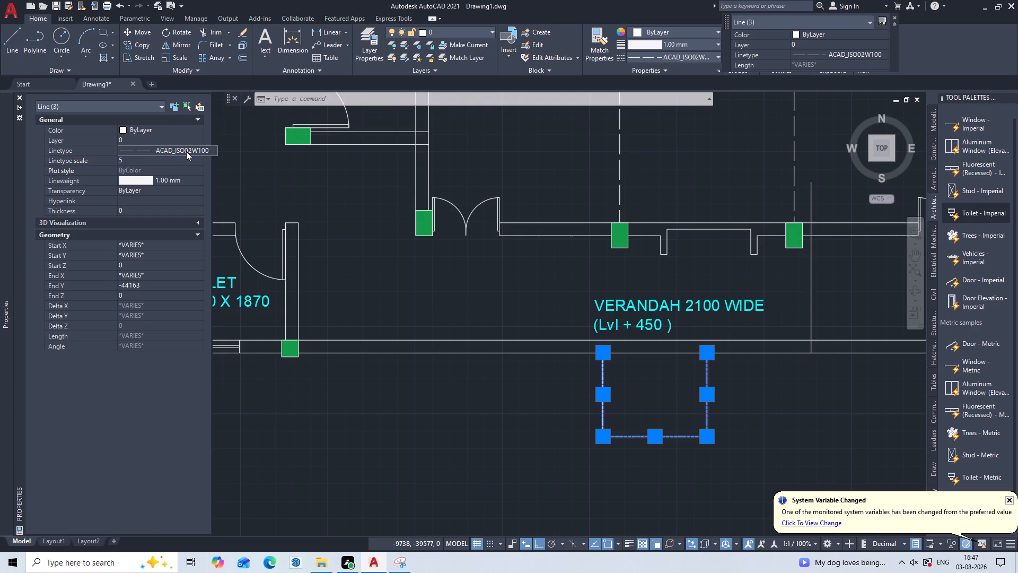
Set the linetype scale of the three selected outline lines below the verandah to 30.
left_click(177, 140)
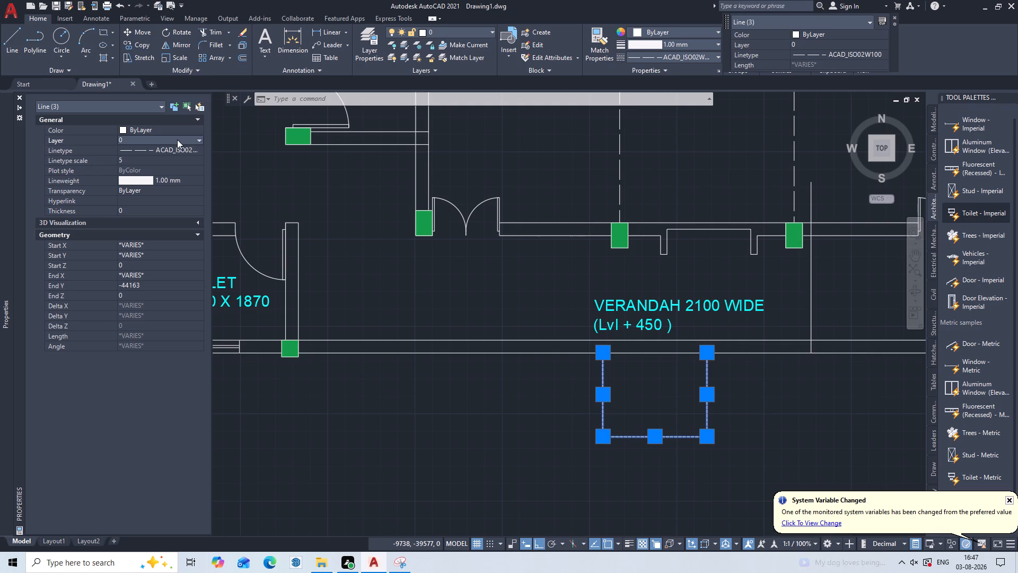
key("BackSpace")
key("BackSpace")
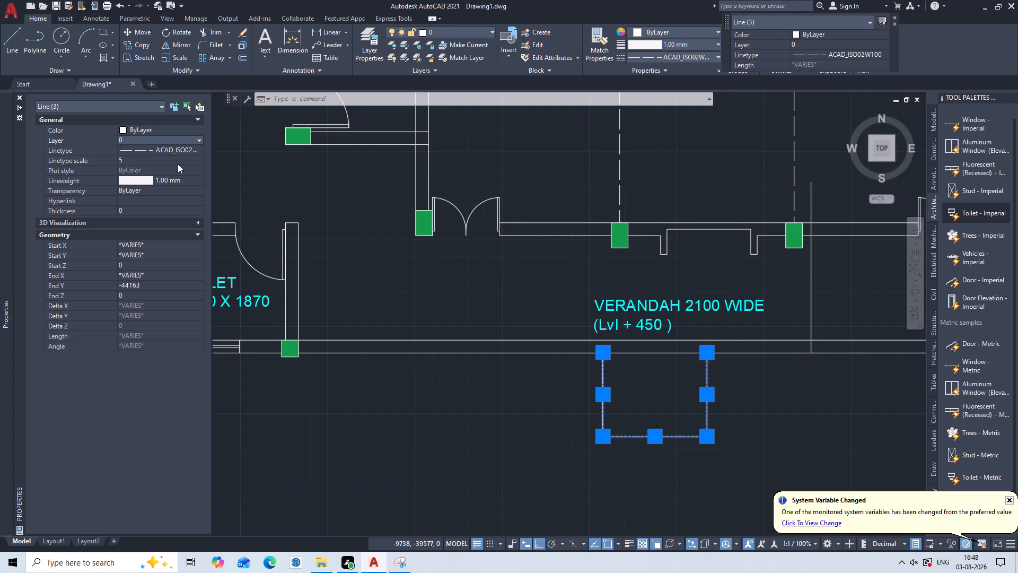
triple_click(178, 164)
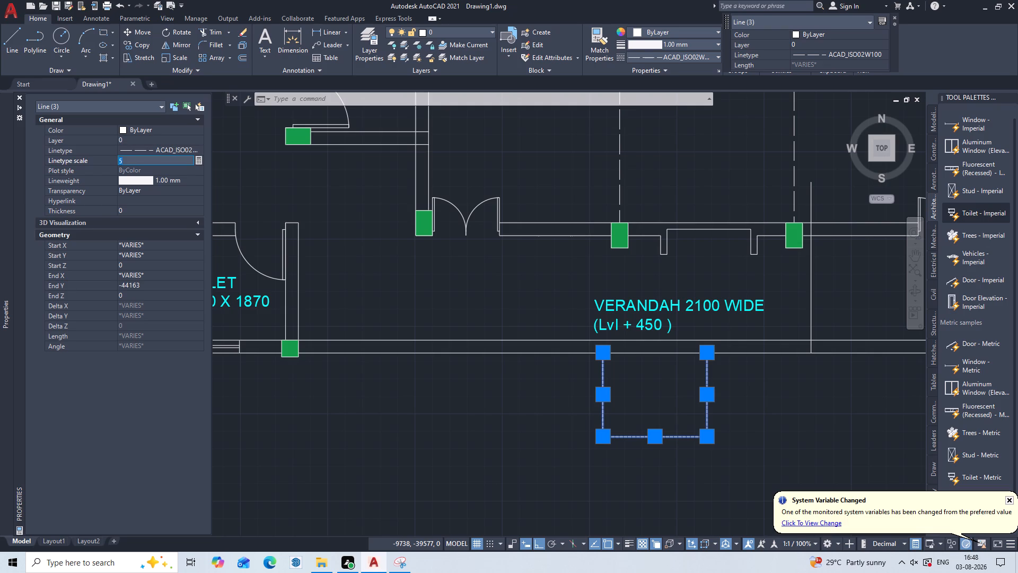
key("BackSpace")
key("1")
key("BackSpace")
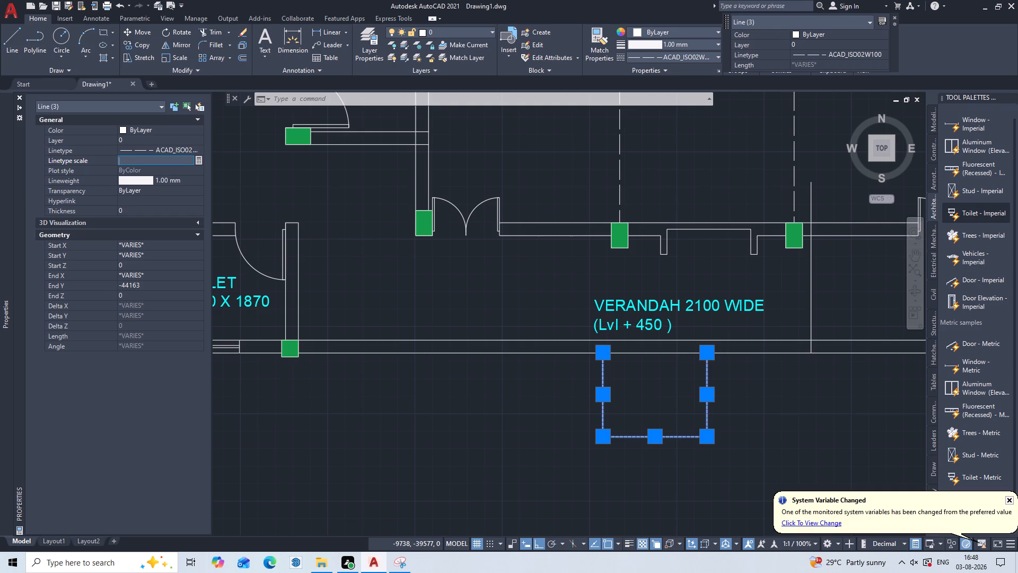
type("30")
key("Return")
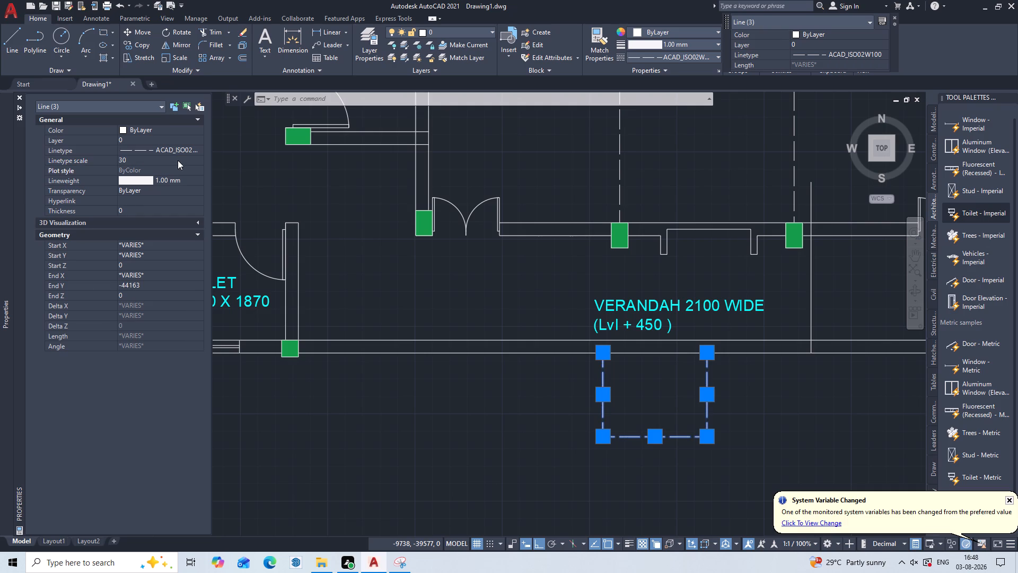
Set the linetype scale of the three selected outline lines to 20 and clear the selection.
key("BackSpace")
left_click(178, 160)
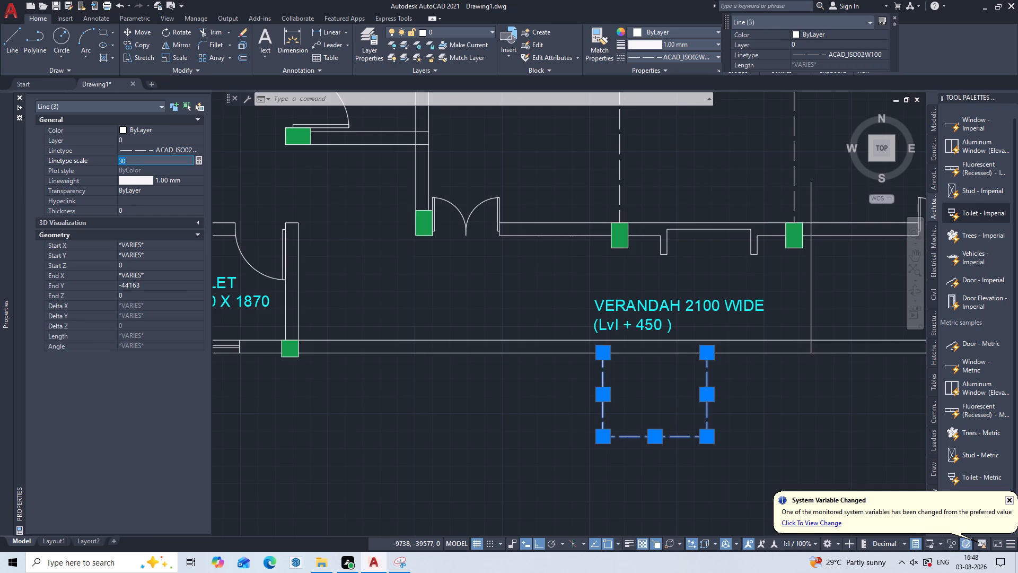
key("BackSpace")
type("20")
key("Return")
key("Escape")
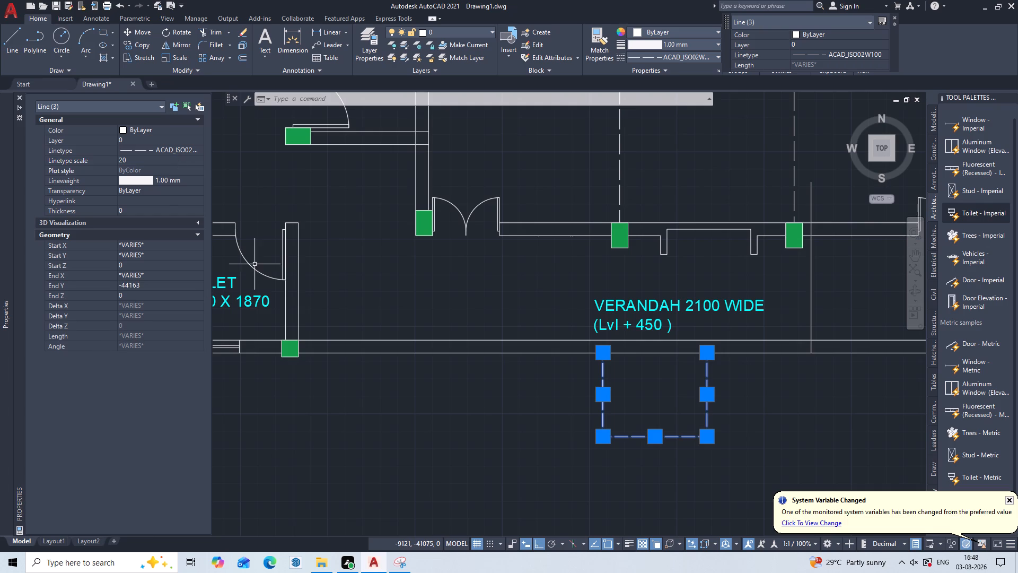
key("Escape")
Offset both vertical side lines of the dashed outline below the verandah inward by 450.
scroll(335, 336, "down", 2)
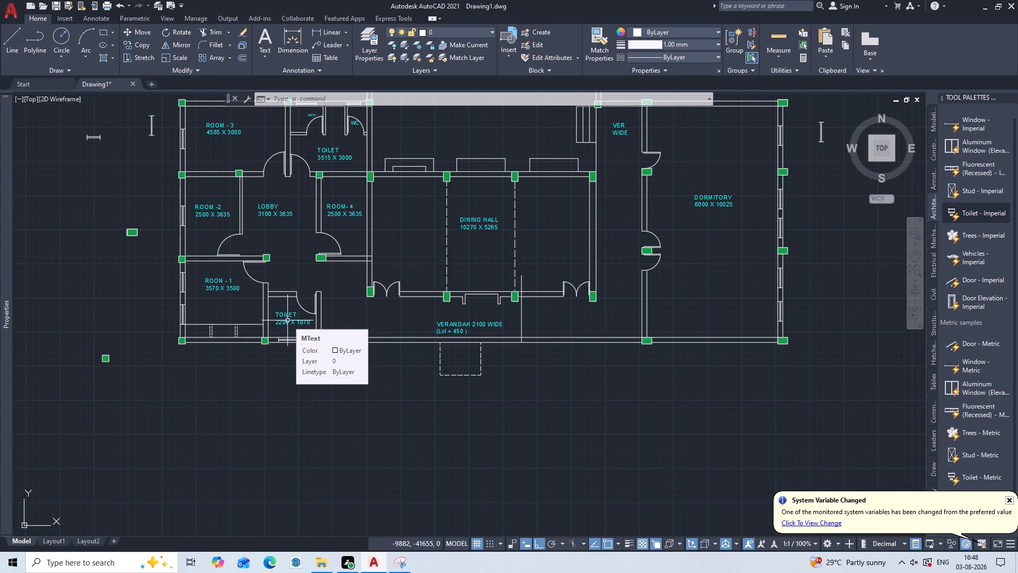
middle_click_drag(287, 320, 292, 380)
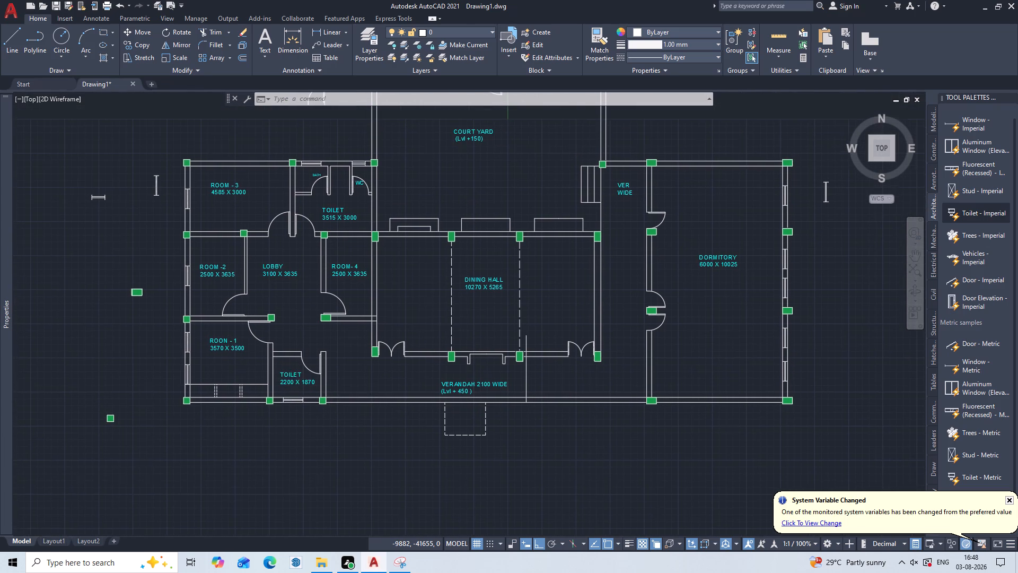
middle_click_drag(278, 325, 294, 359)
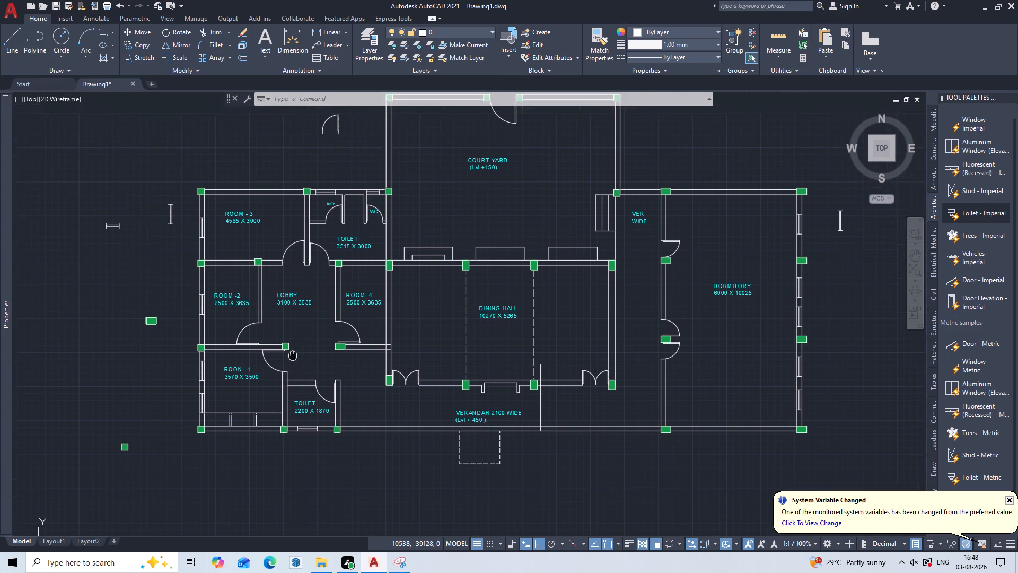
middle_click_drag(294, 359, 297, 364)
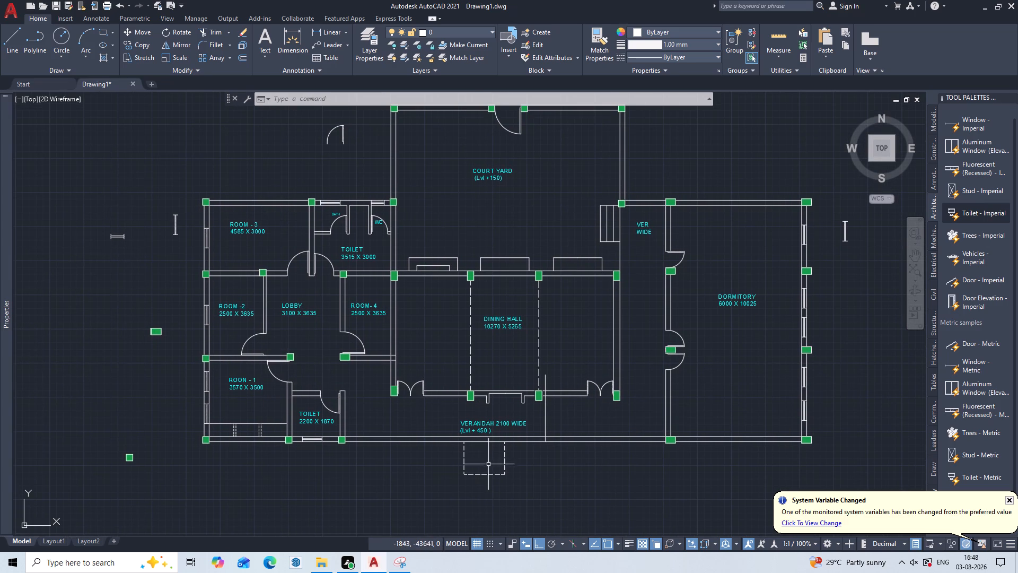
scroll(481, 442, "up", 2)
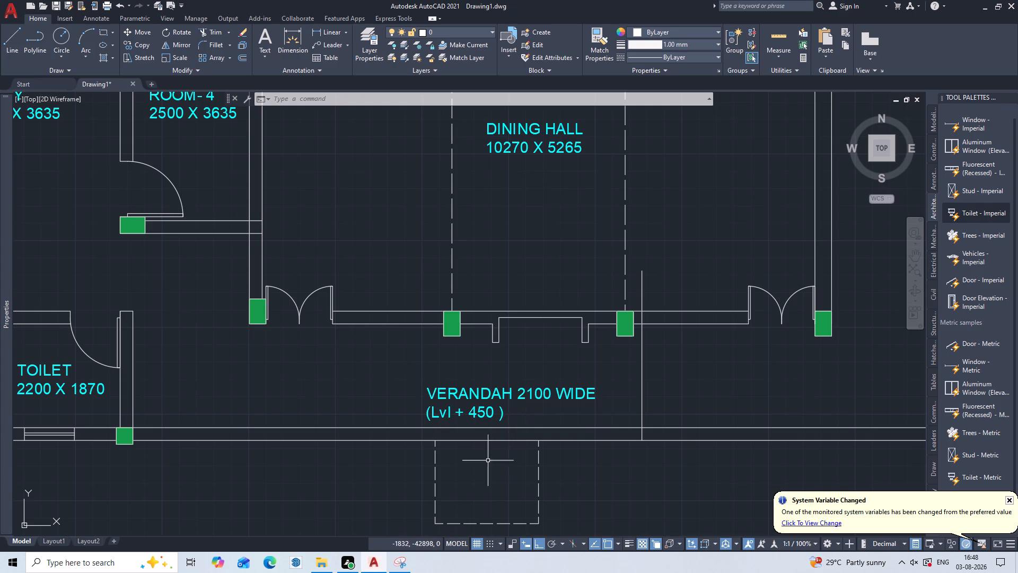
scroll(453, 465, "up", 1)
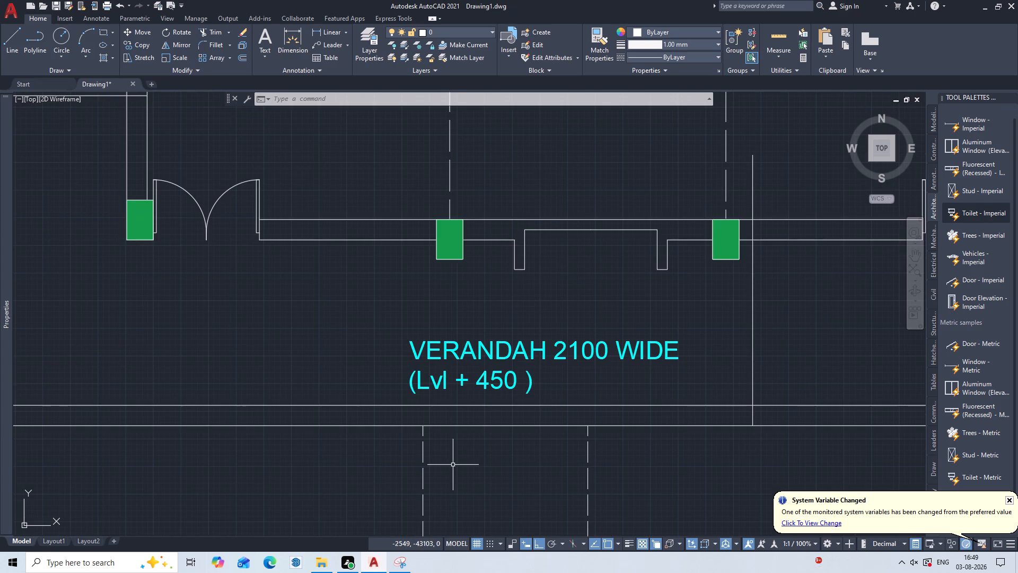
middle_click_drag(453, 465, 398, 379)
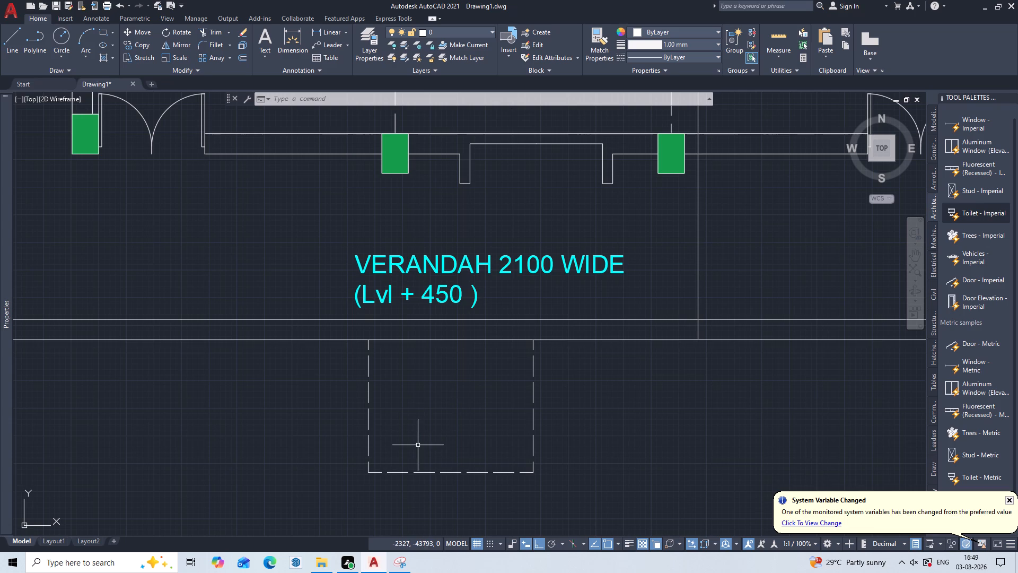
key("o")
key("Return")
type("450")
key("Return")
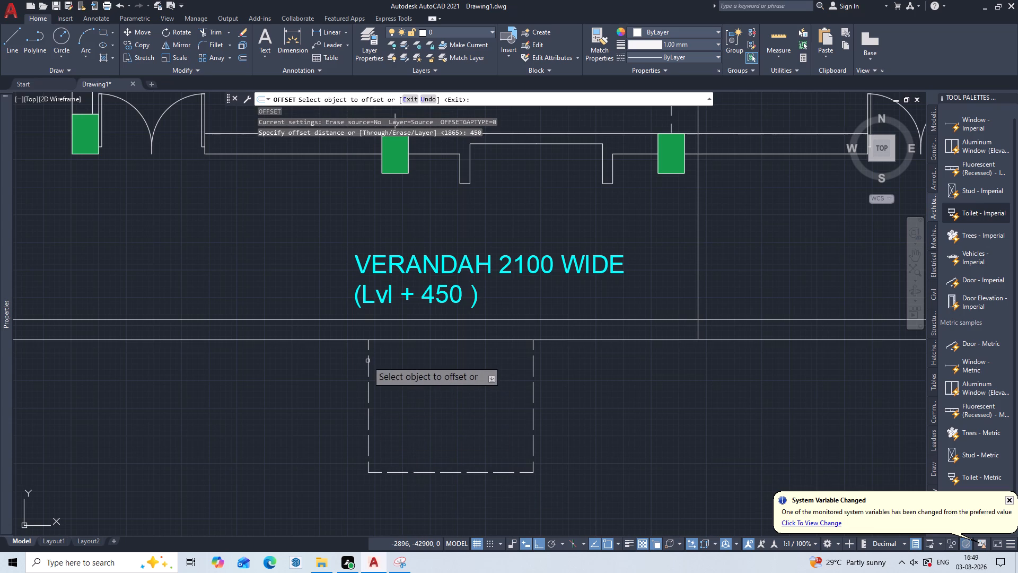
left_click(367, 361)
left_click(383, 371)
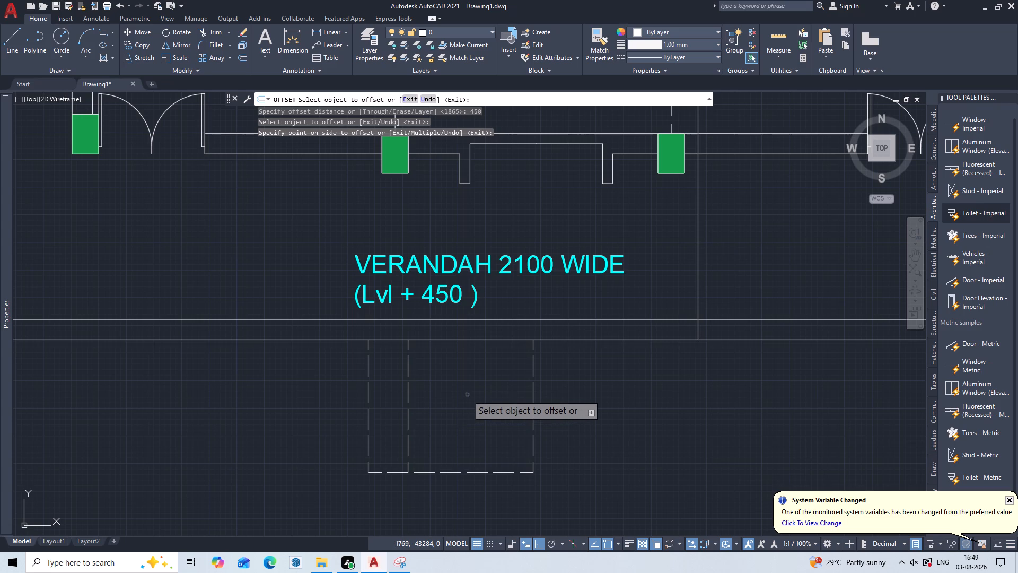
left_click(533, 379)
left_click(522, 383)
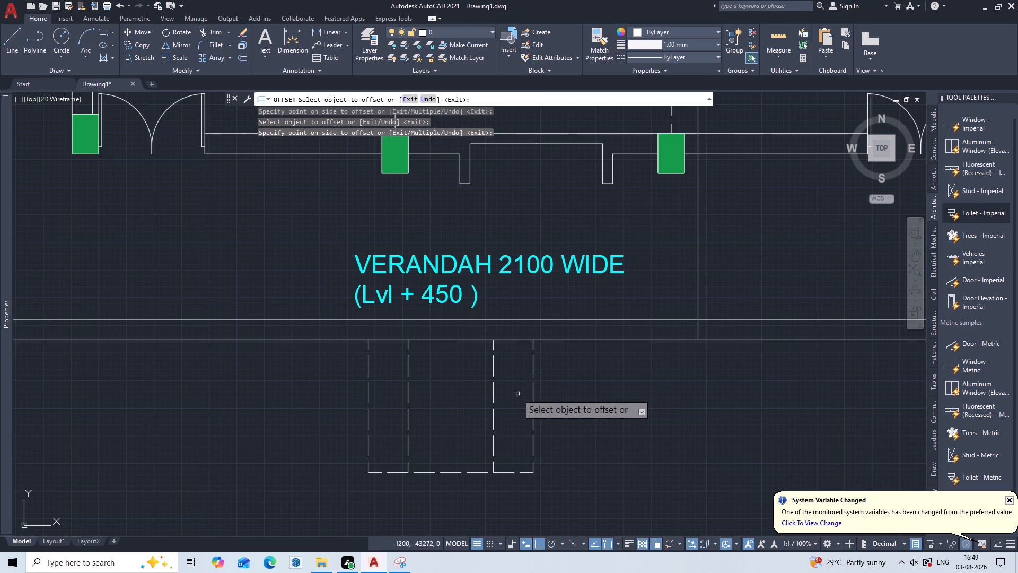
key("Escape")
Offset the verandah's outer wall line downward twice at 300 spacing to form two step lines.
key("o")
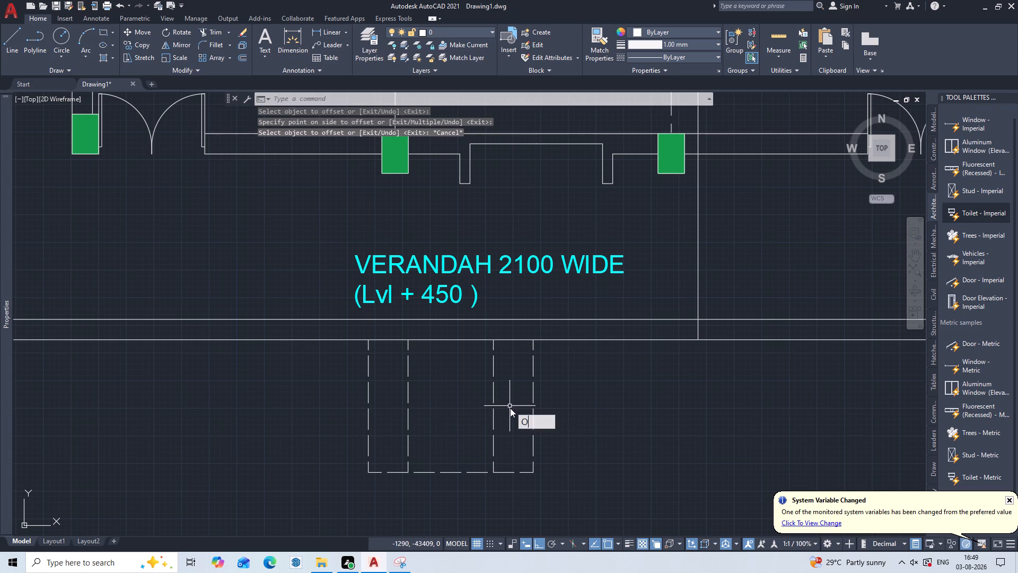
key("Return")
key("3")
type("00")
key("Return")
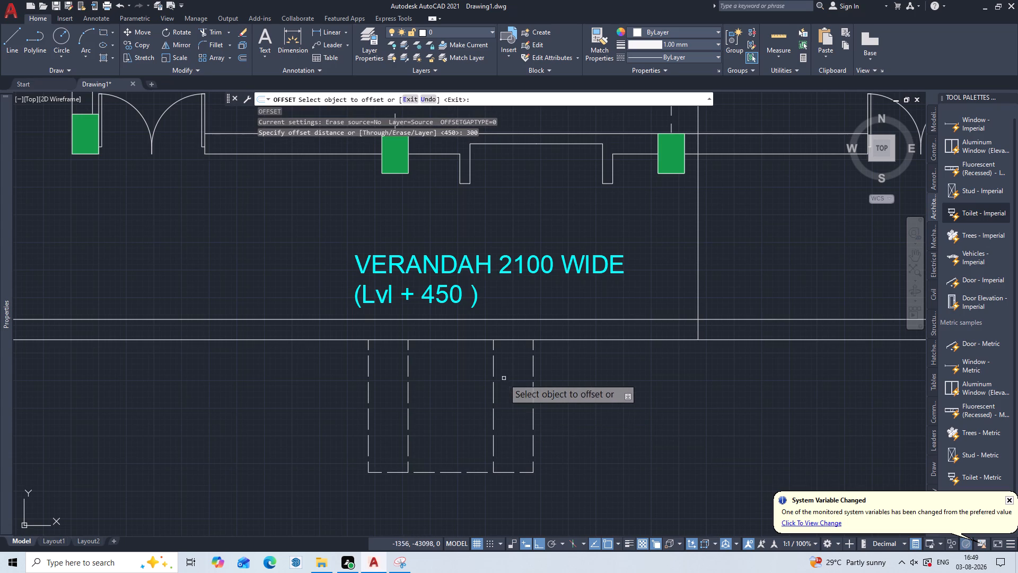
left_click(455, 341)
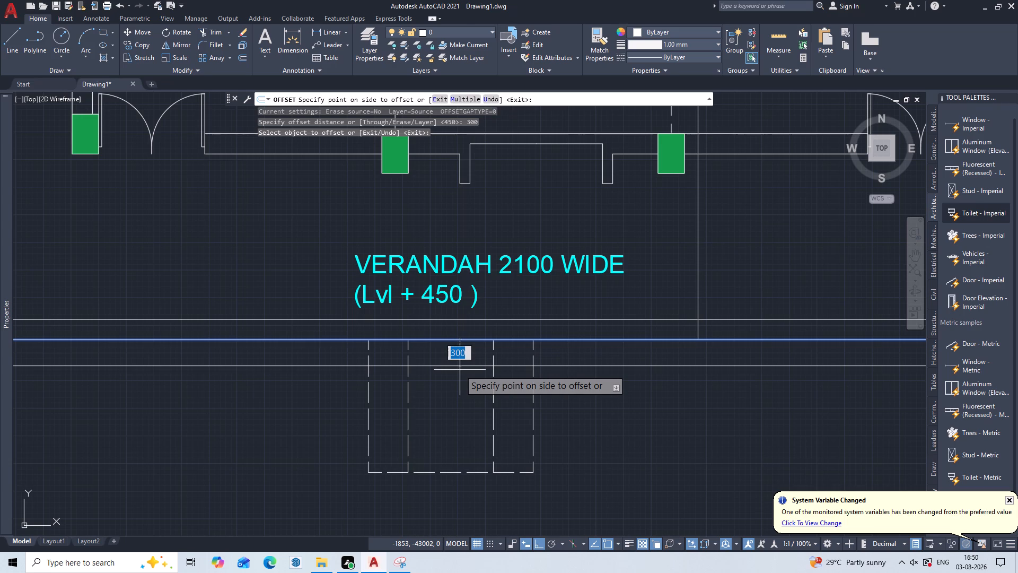
left_click(460, 370)
left_click(460, 369)
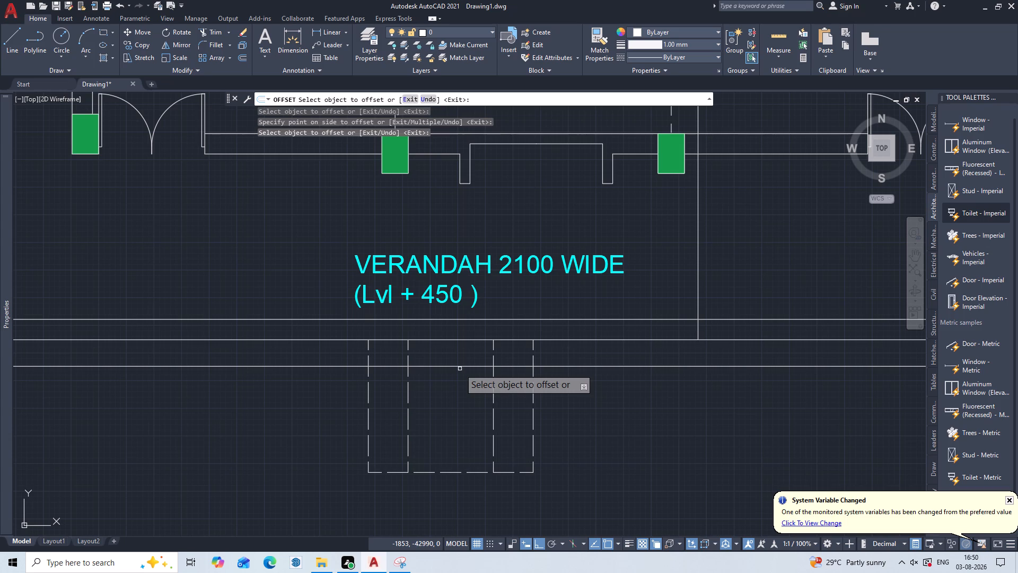
left_click(458, 365)
left_click(455, 375)
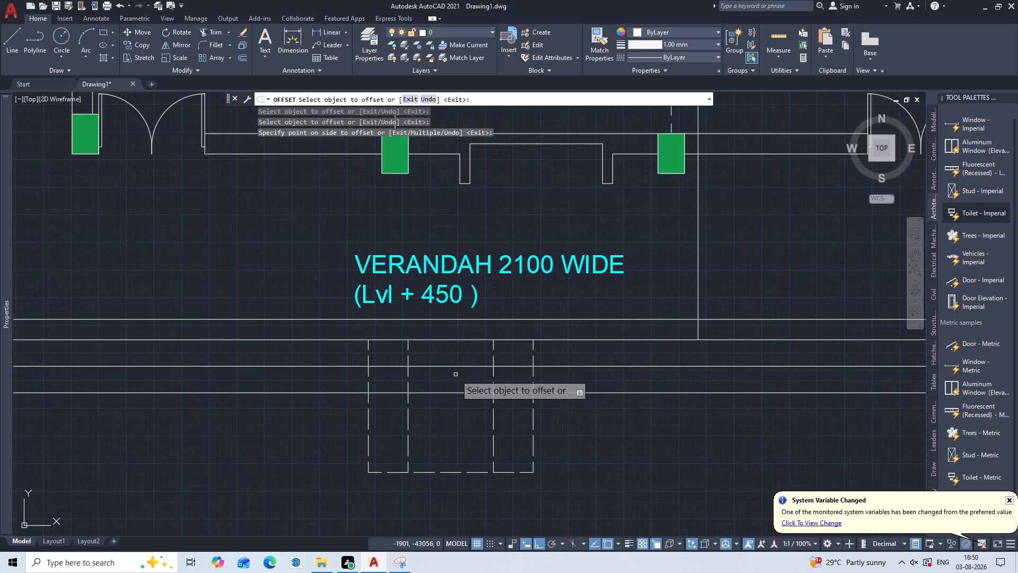
key("Escape")
Trim both step lines so they run only between the two inner vertical lines of the dashed outline.
type("TR")
key("Return")
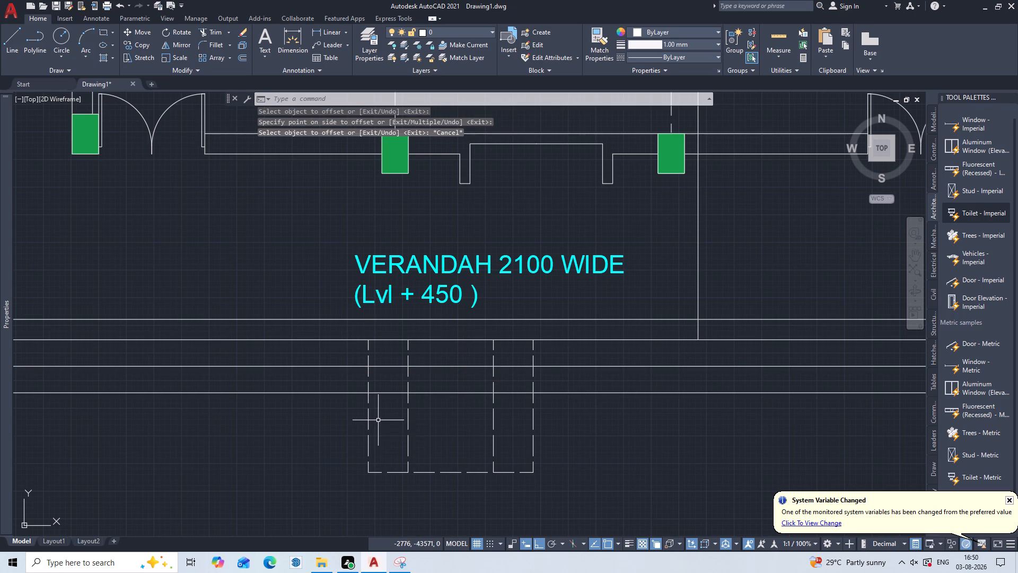
left_click(306, 349)
left_click(285, 424)
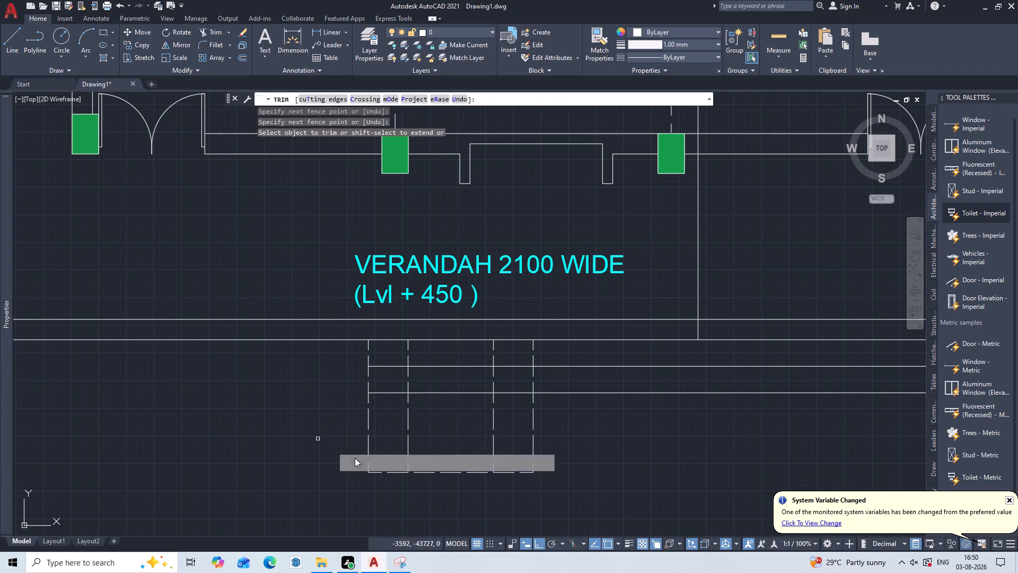
left_click(696, 358)
left_click(673, 414)
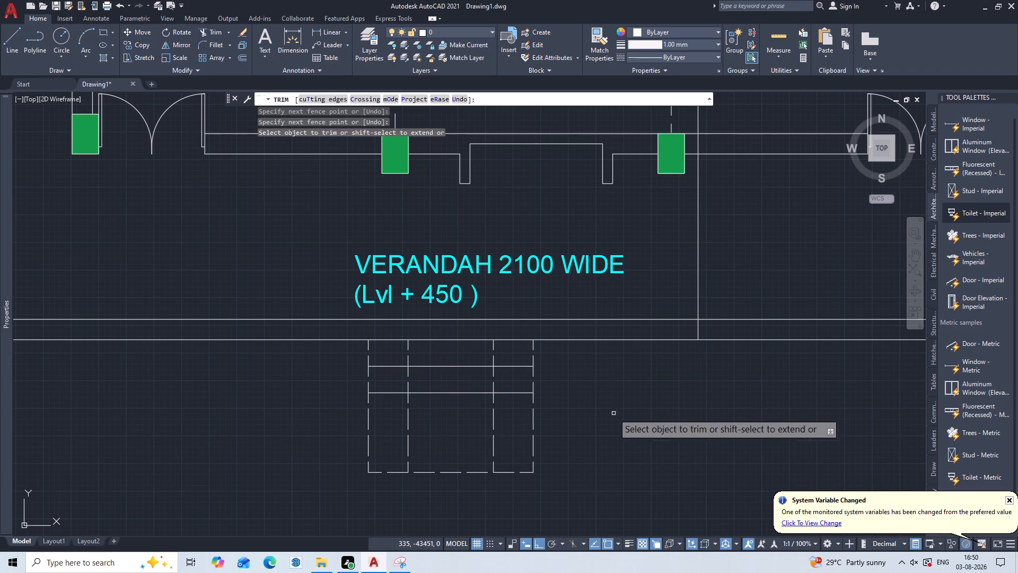
left_click(387, 358)
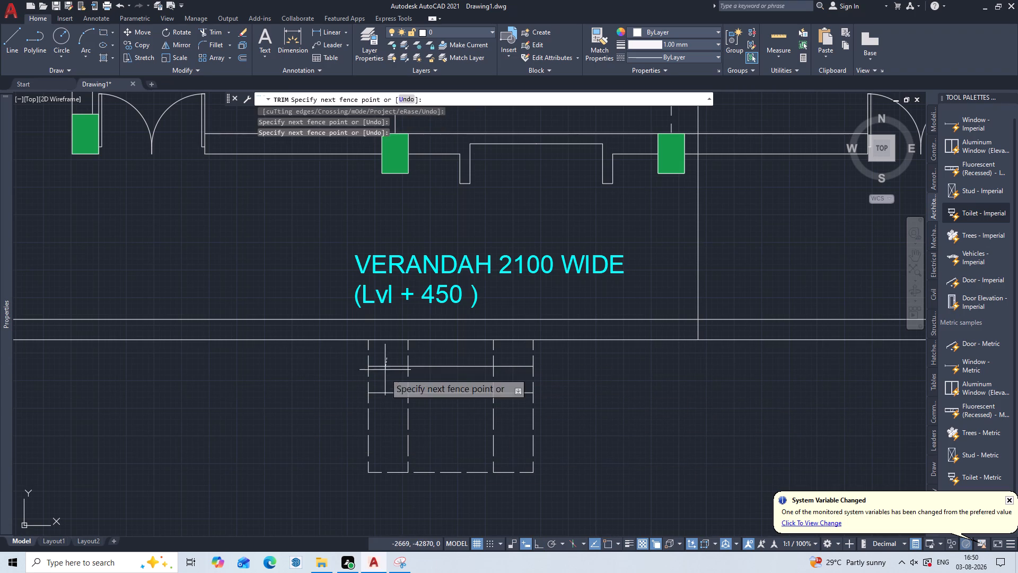
left_click(383, 411)
left_click(527, 356)
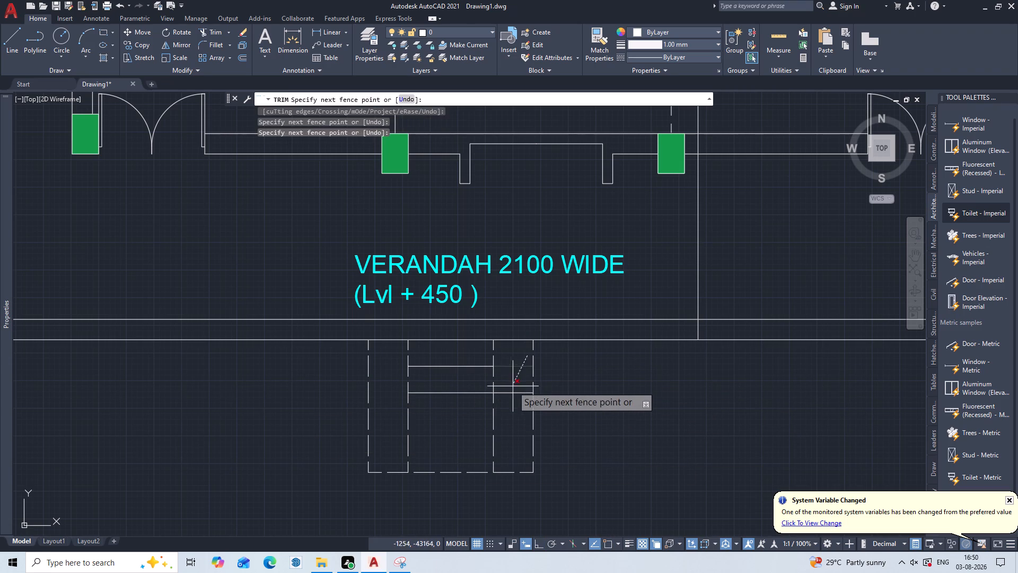
left_click(516, 403)
key("Escape")
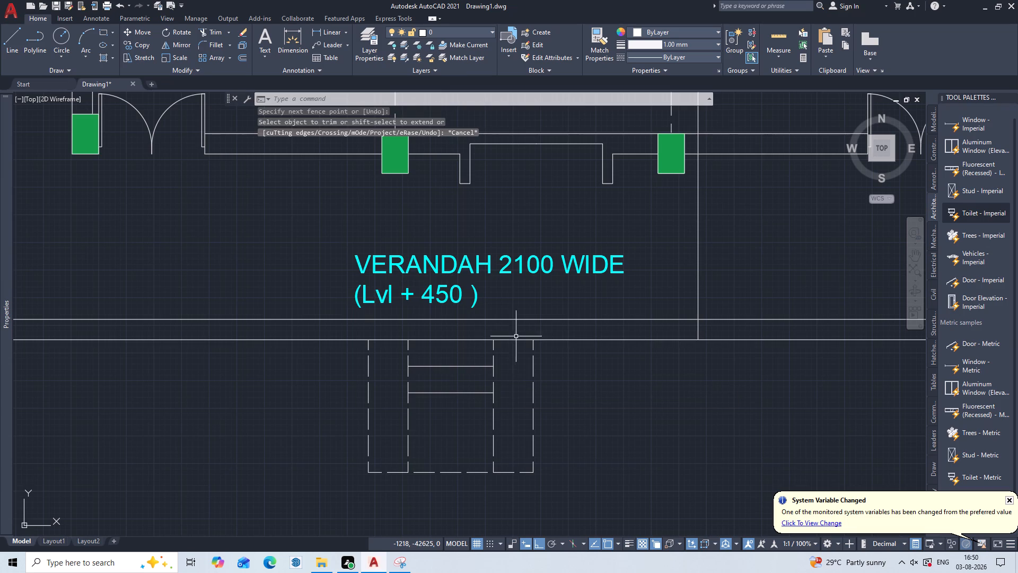
Trim the two inner vertical lines where they run below the lower step line.
scroll(518, 345, "down", 1)
middle_click_drag(485, 362, 521, 372)
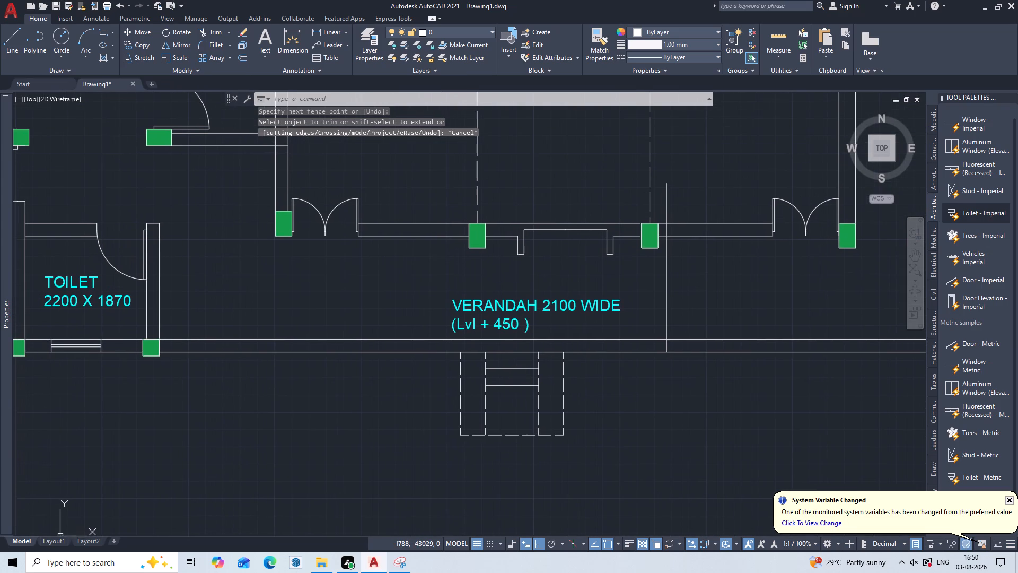
scroll(500, 377, "up", 2)
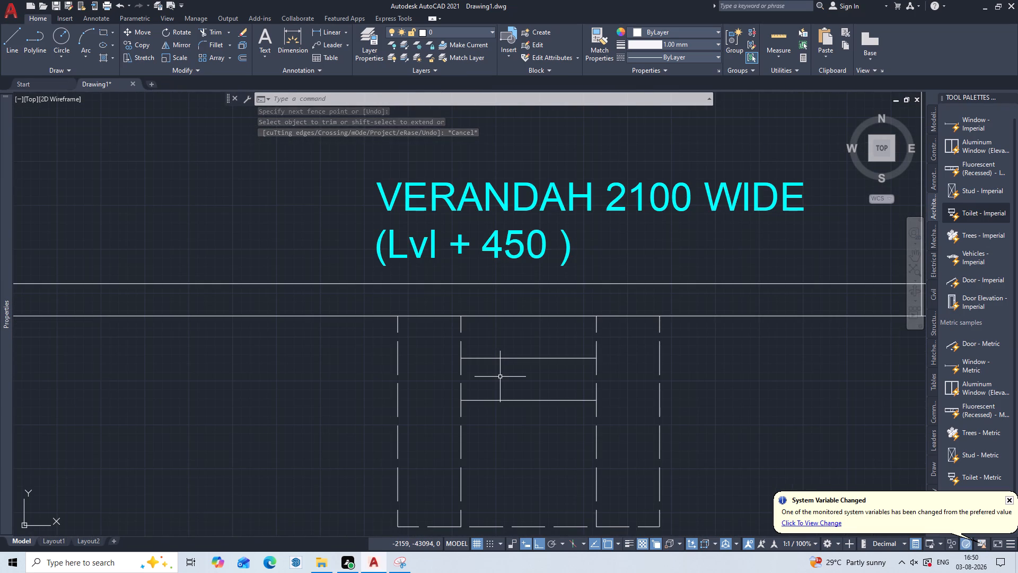
key("Return")
left_click(620, 478)
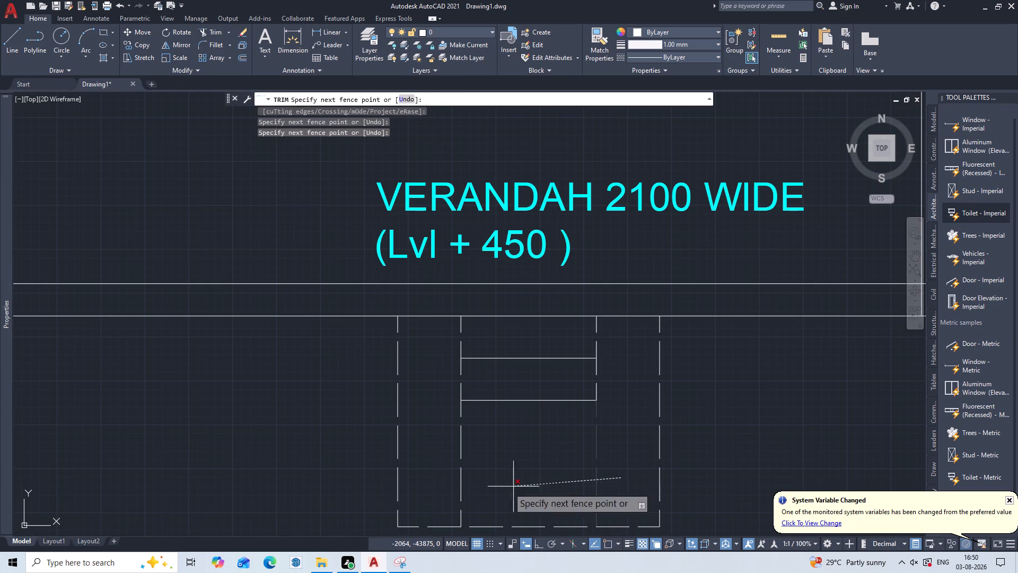
left_click(451, 497)
key("Escape")
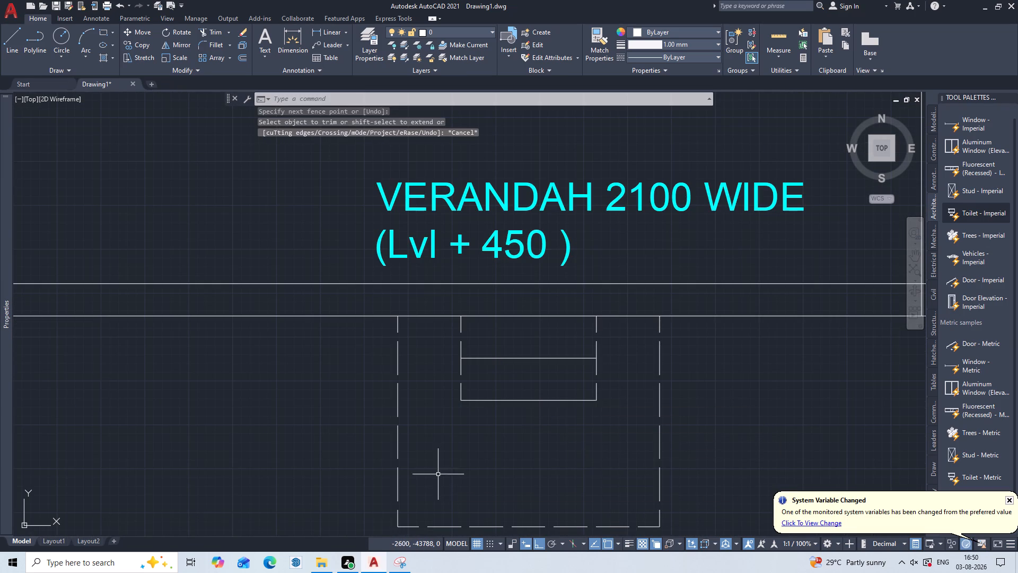
Change the linetype of the two vertical side lines of the entrance steps to ByLayer.
left_click_drag(472, 340, 466, 341)
left_click(444, 349)
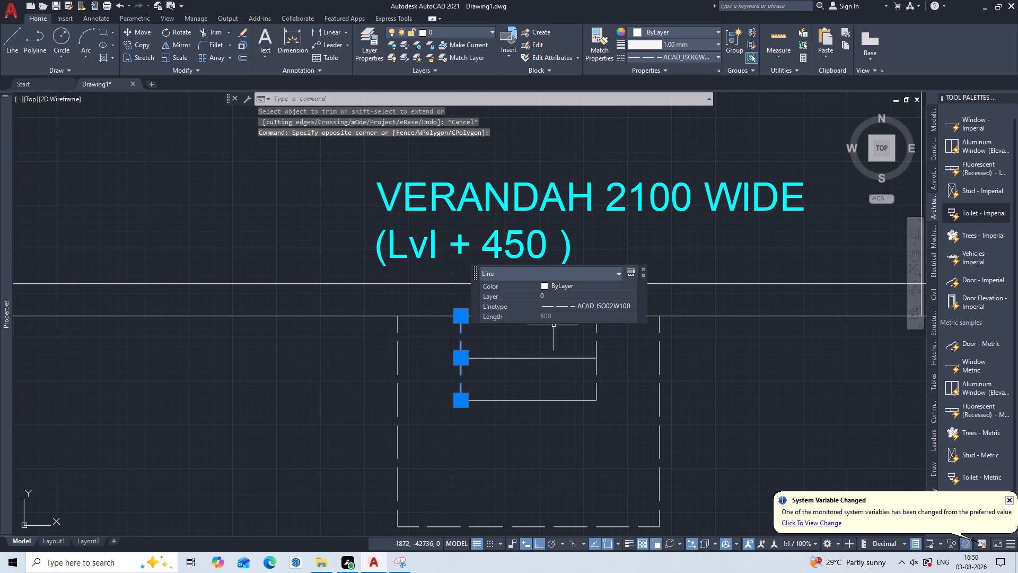
left_click_drag(618, 337, 603, 345)
left_click_drag(584, 353, 585, 345)
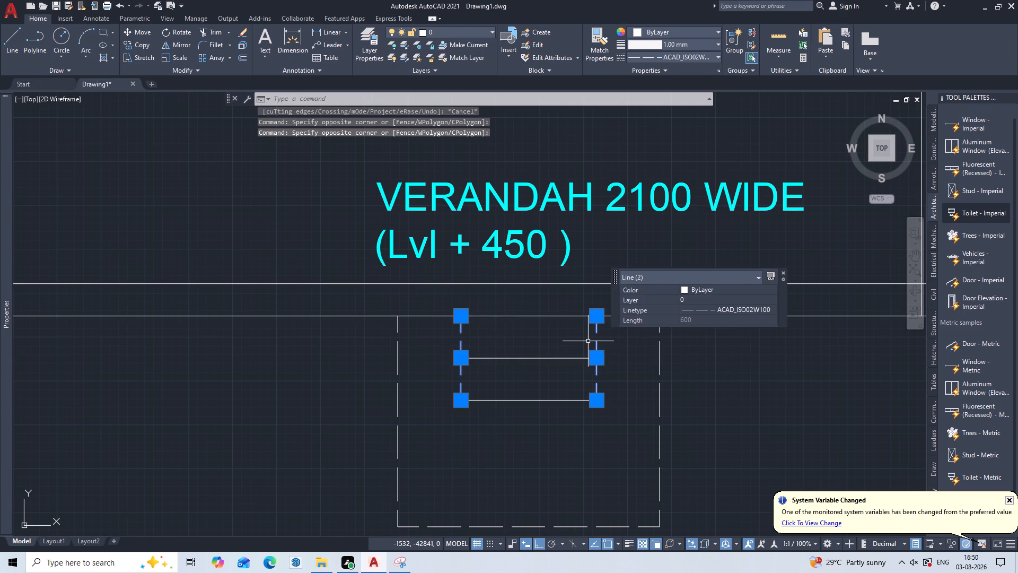
key("ctrl+1")
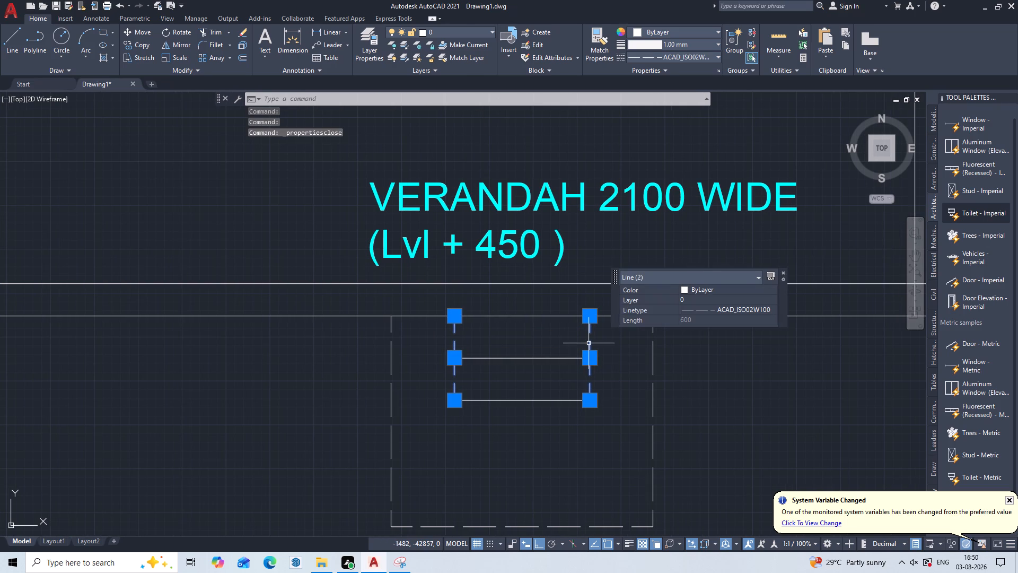
key("ctrl+1")
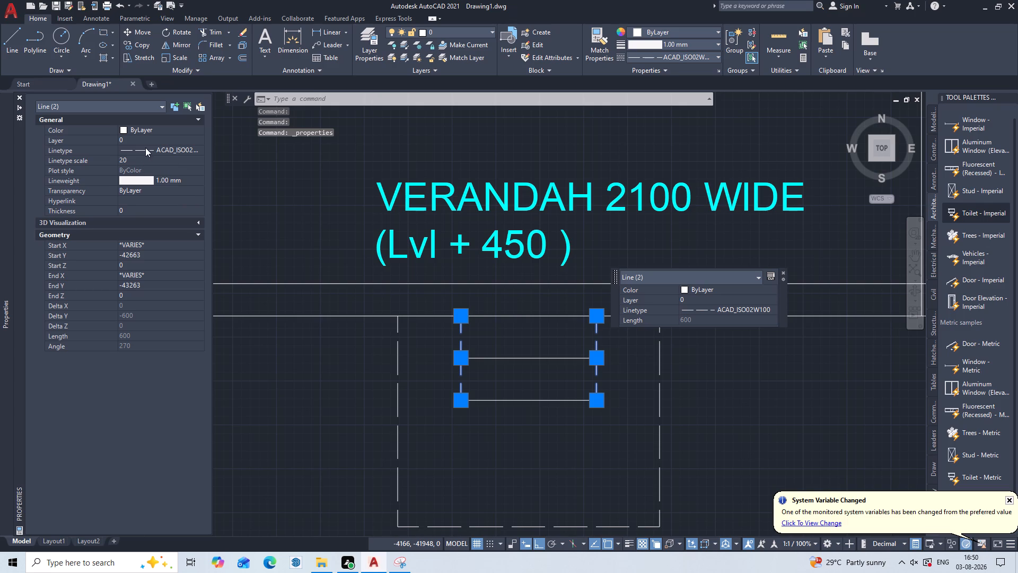
left_click(161, 130)
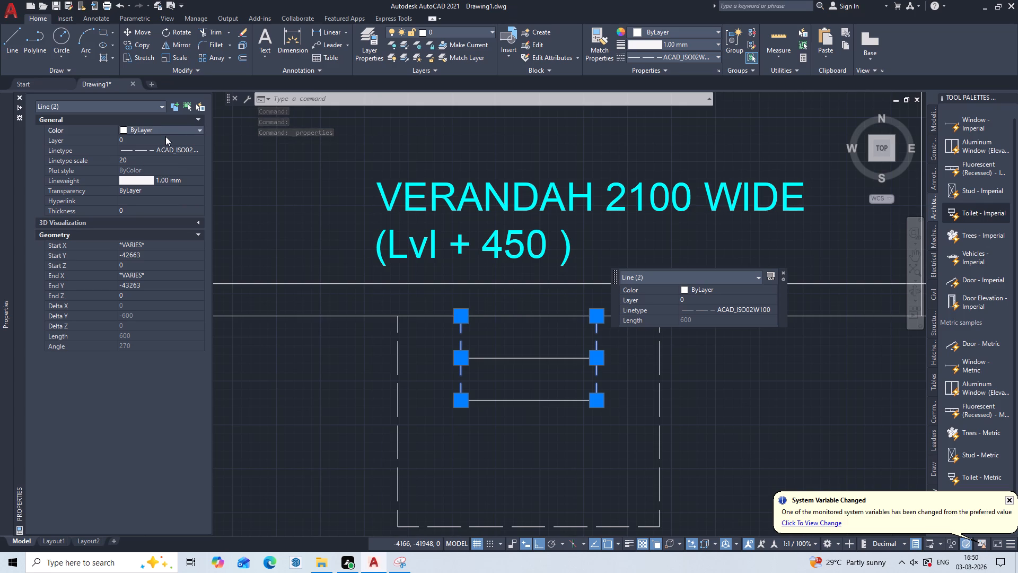
left_click(172, 149)
left_click(172, 149)
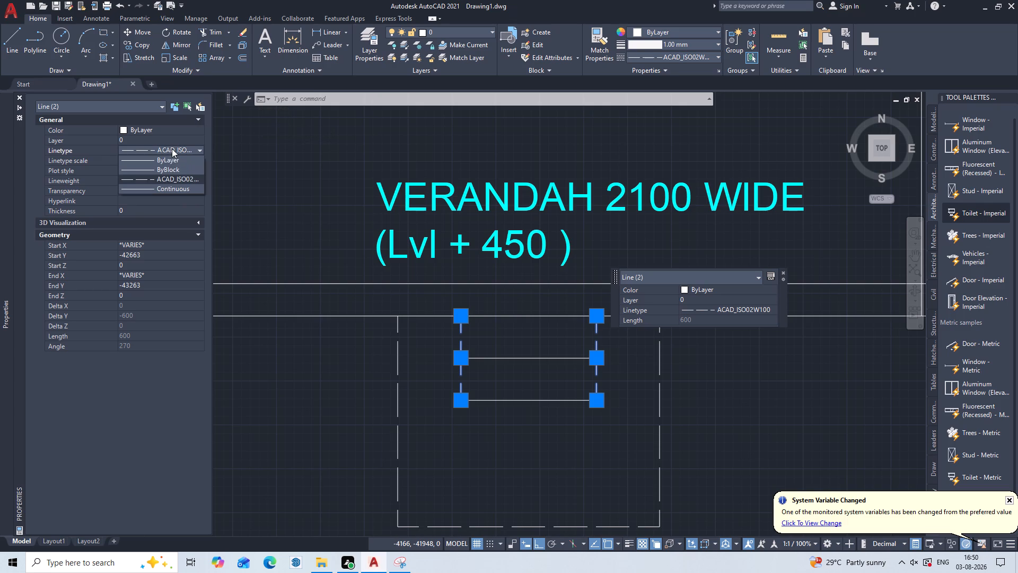
left_click(171, 160)
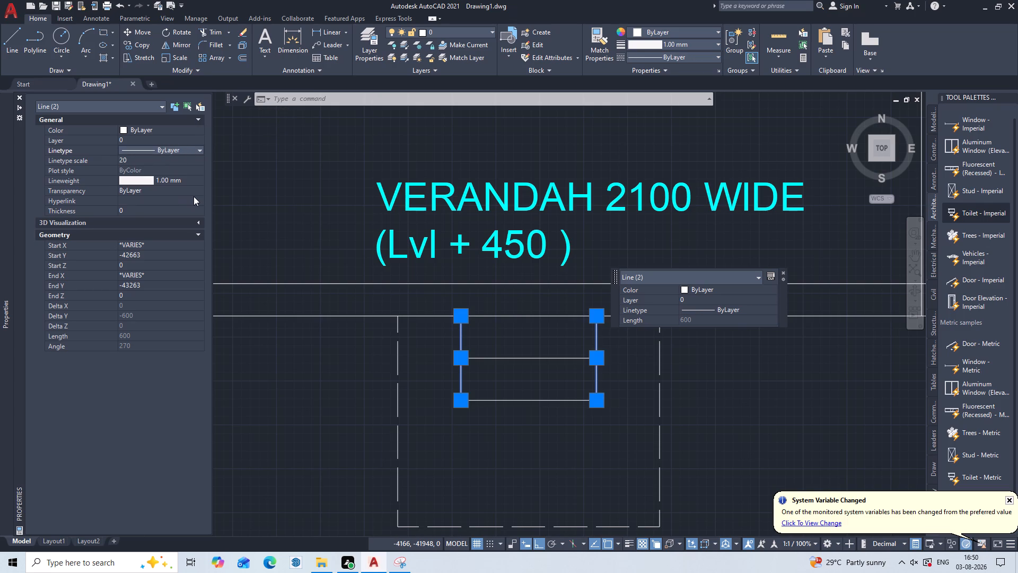
key("Escape")
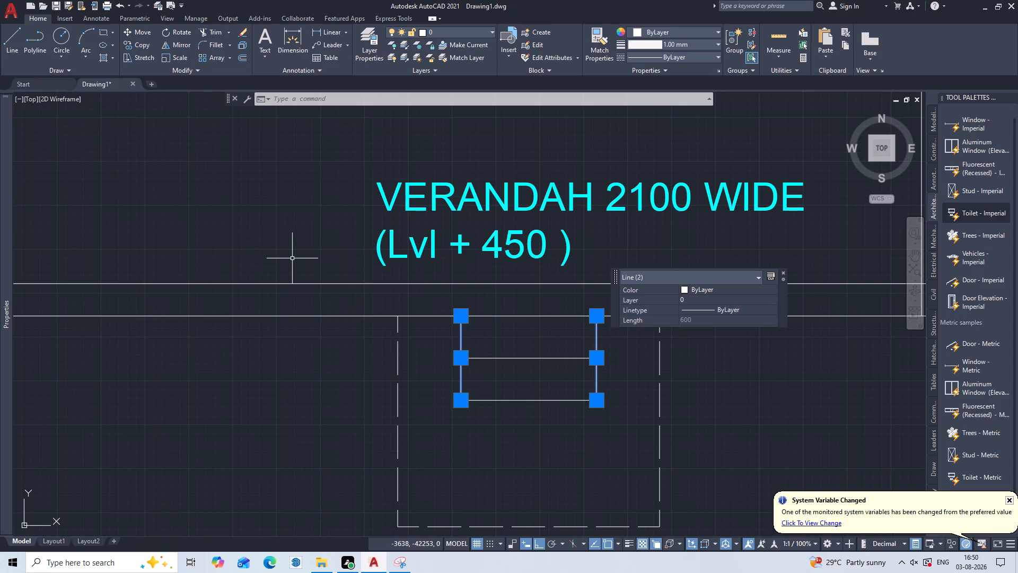
key("Escape")
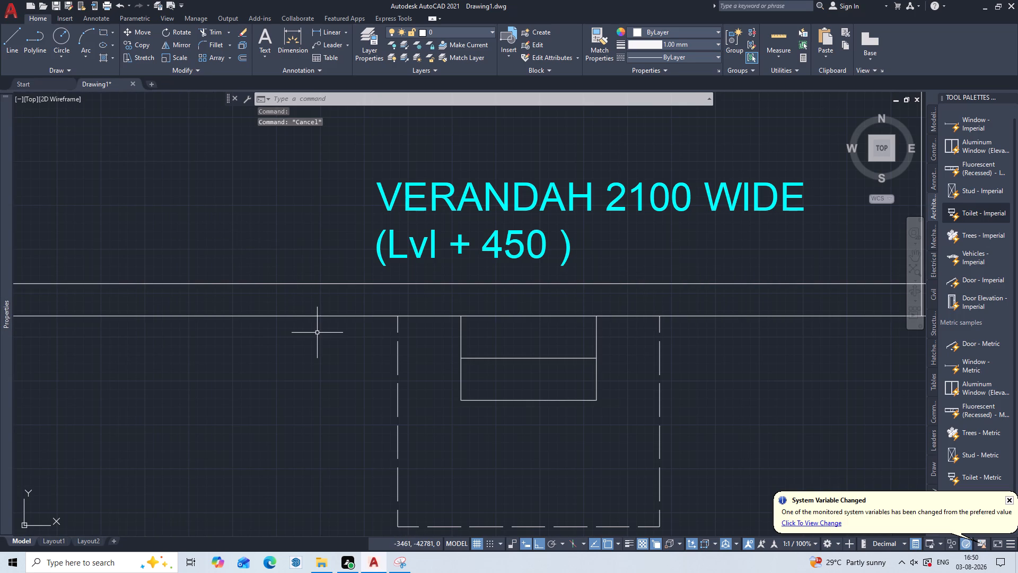
Add a multileader with cyan text UP, pointing to the verandah's outer wall line and running about 900 straight down through the steps.
scroll(317, 333, "down", 1)
middle_click_drag(313, 336, 336, 276)
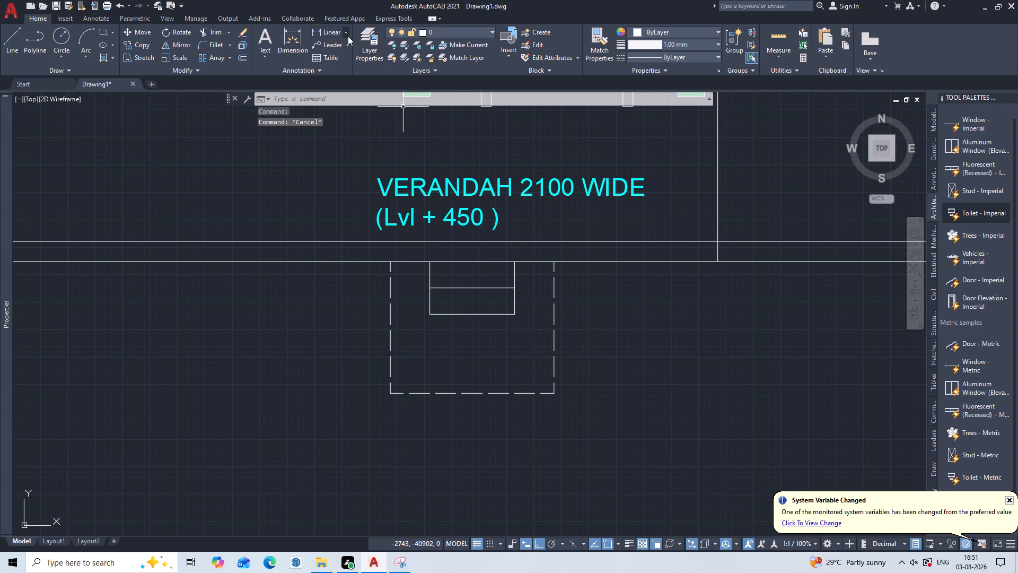
left_click(334, 45)
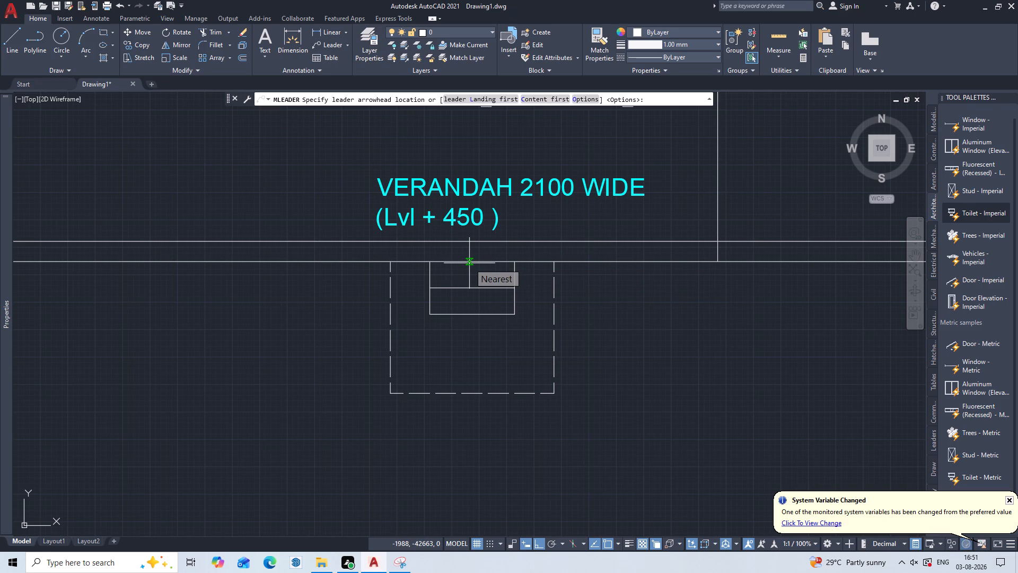
left_click_drag(469, 263, 471, 271)
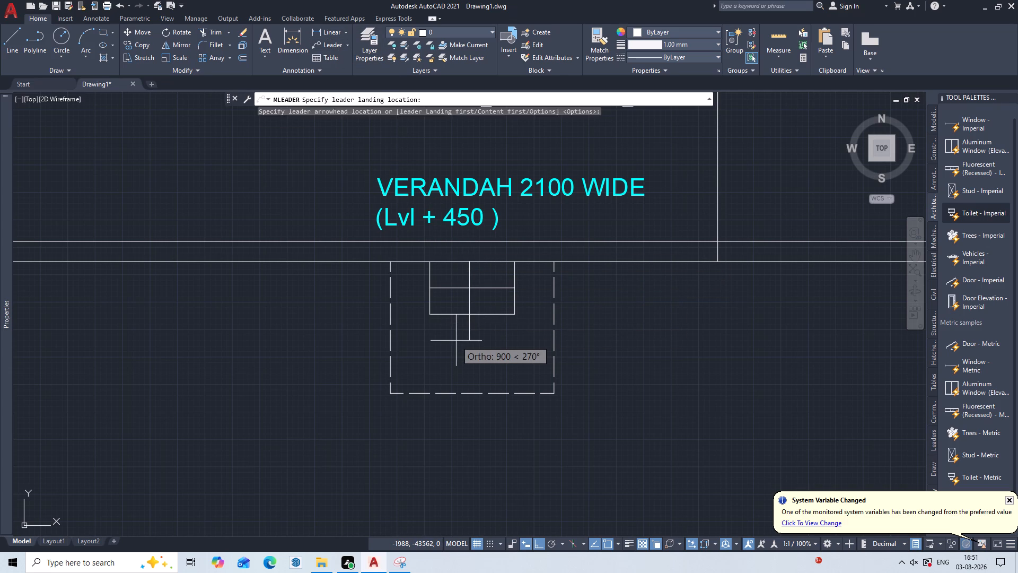
left_click(456, 341)
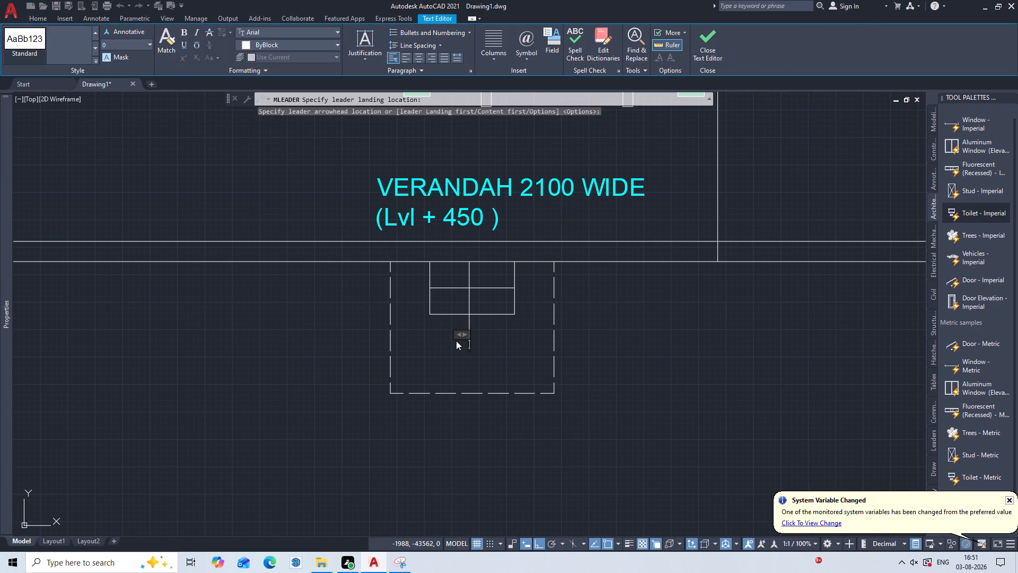
left_click(242, 45)
left_click(270, 154)
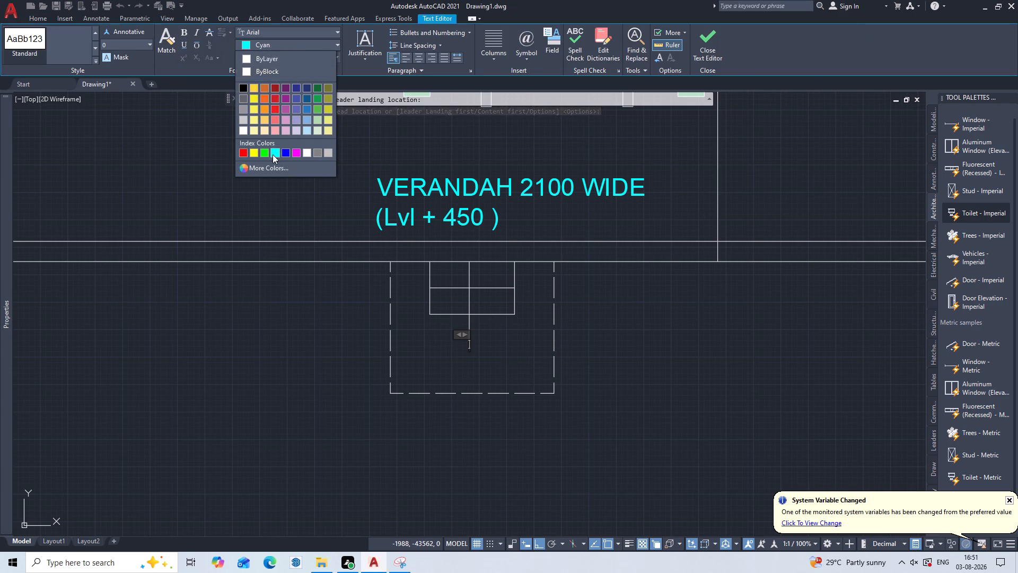
type("UP")
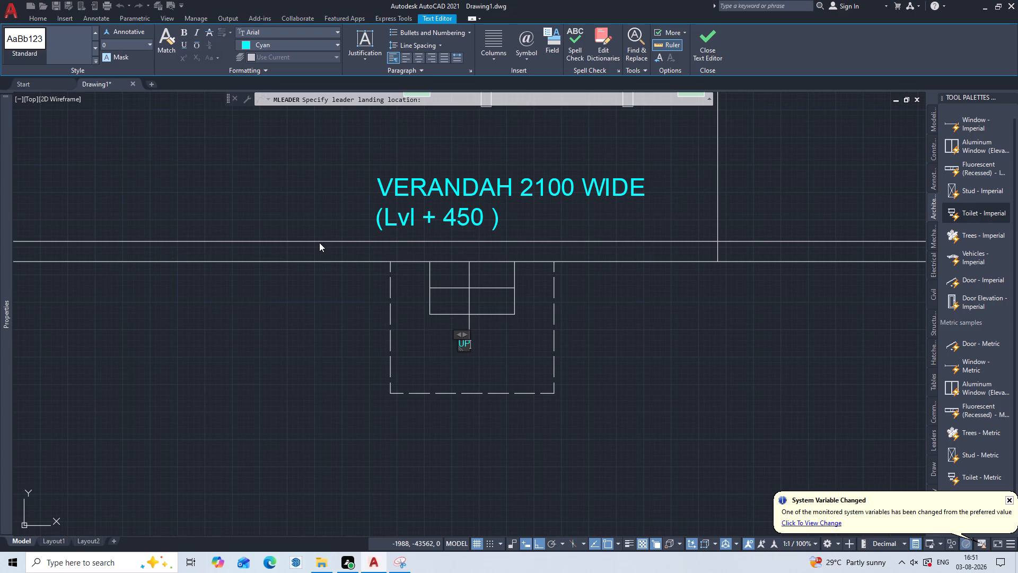
key("Escape")
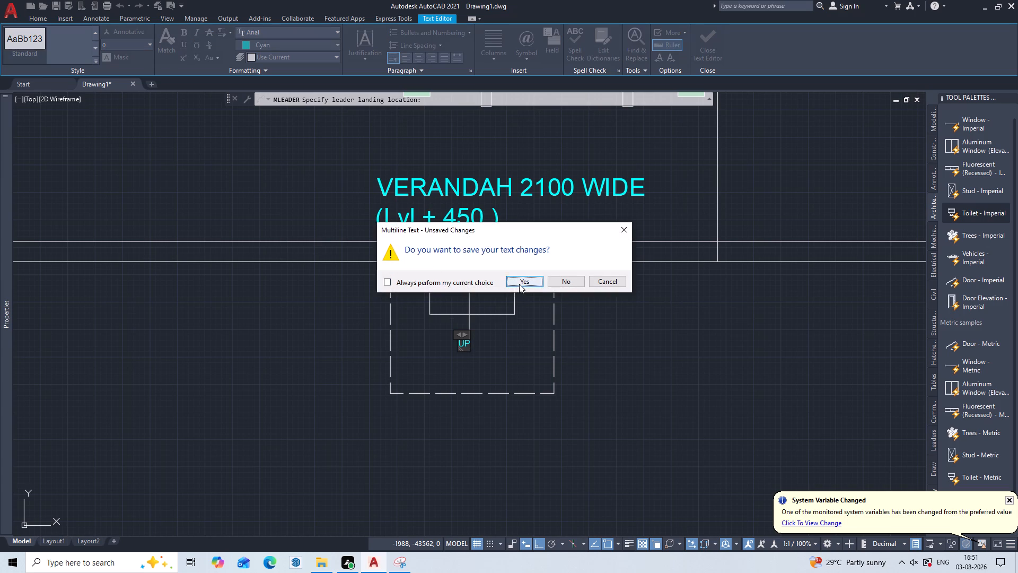
left_click(521, 283)
Set the UP leader's arrowhead size to 100.
left_click(483, 324)
left_click(433, 368)
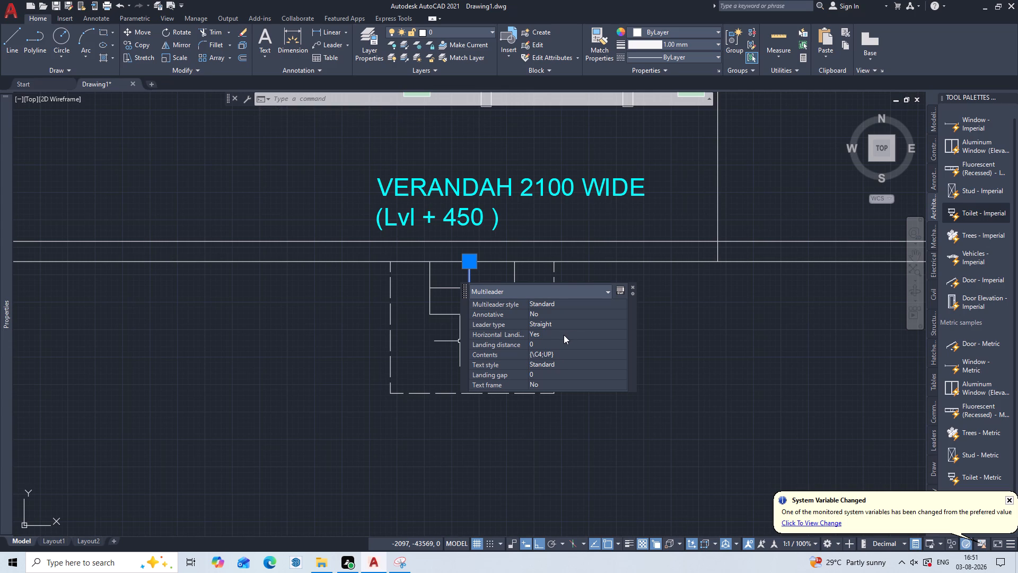
key("ctrl+1")
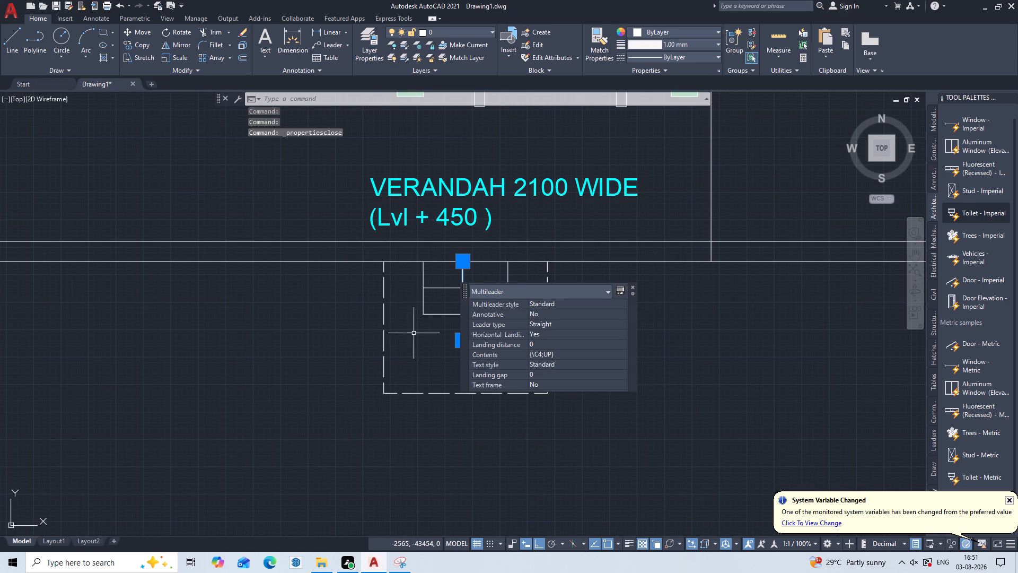
key("ctrl+1")
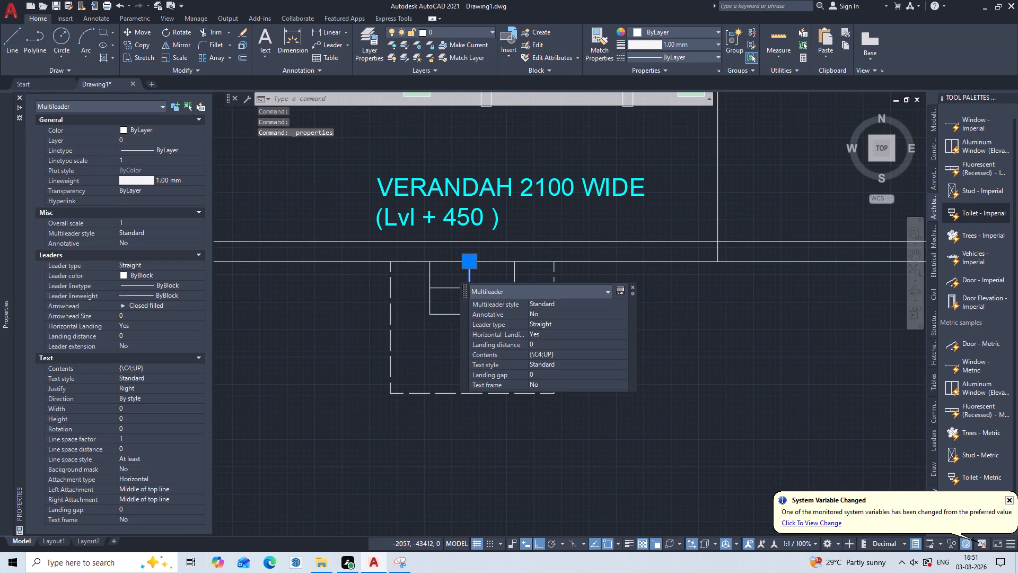
left_click(154, 311)
key("BackSpace")
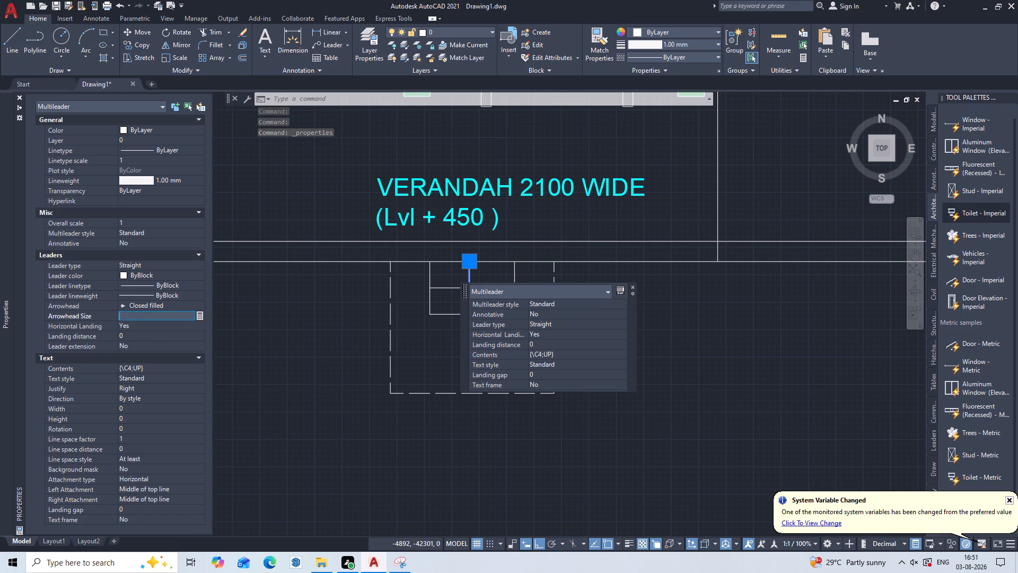
type("100")
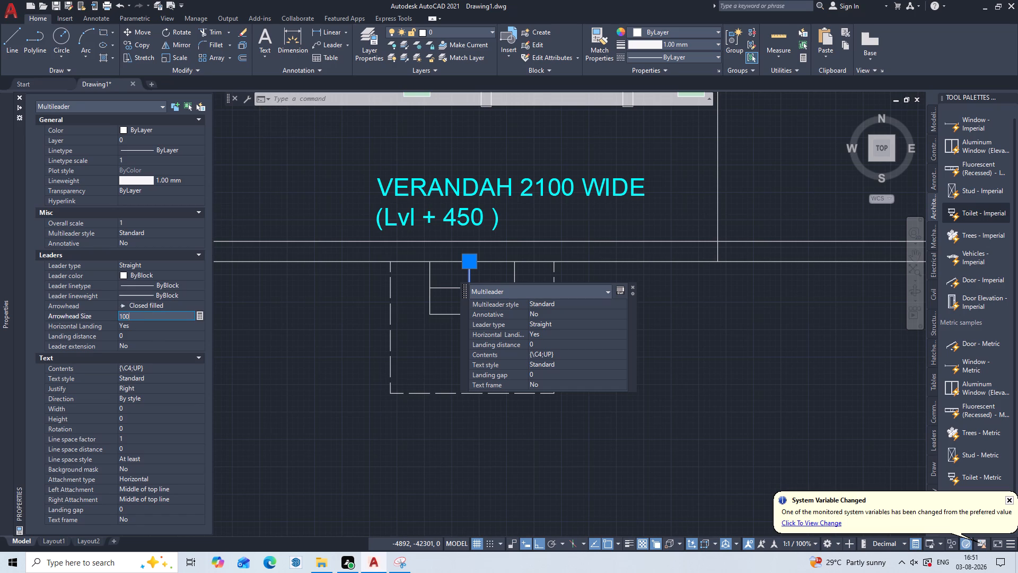
key("Return")
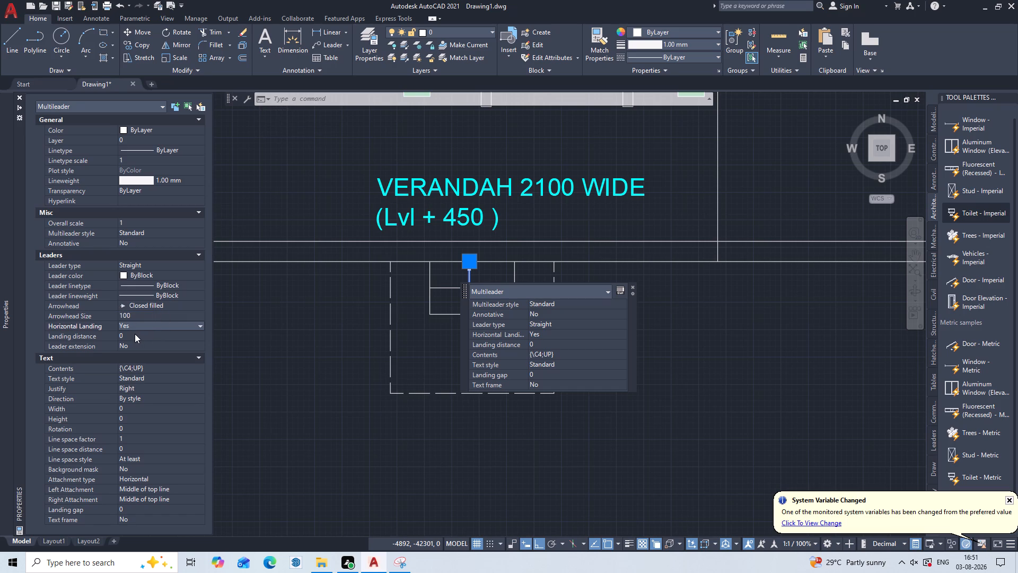
Set the UP leader's text height to 100.
scroll(169, 422, "down", 1)
middle_click_drag(169, 422, 180, 368)
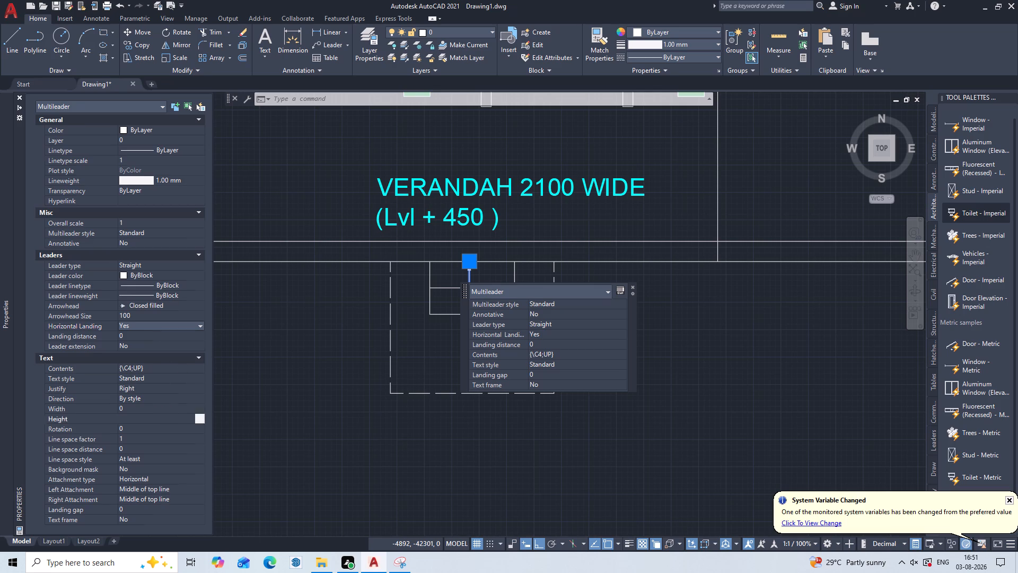
left_click(164, 414)
key("BackSpace")
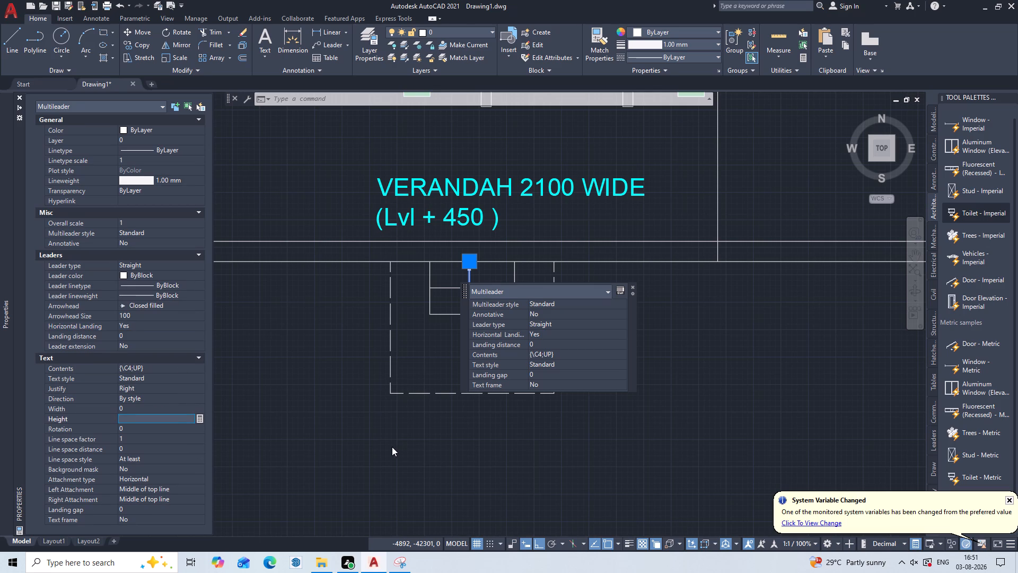
type("100")
left_click(633, 286)
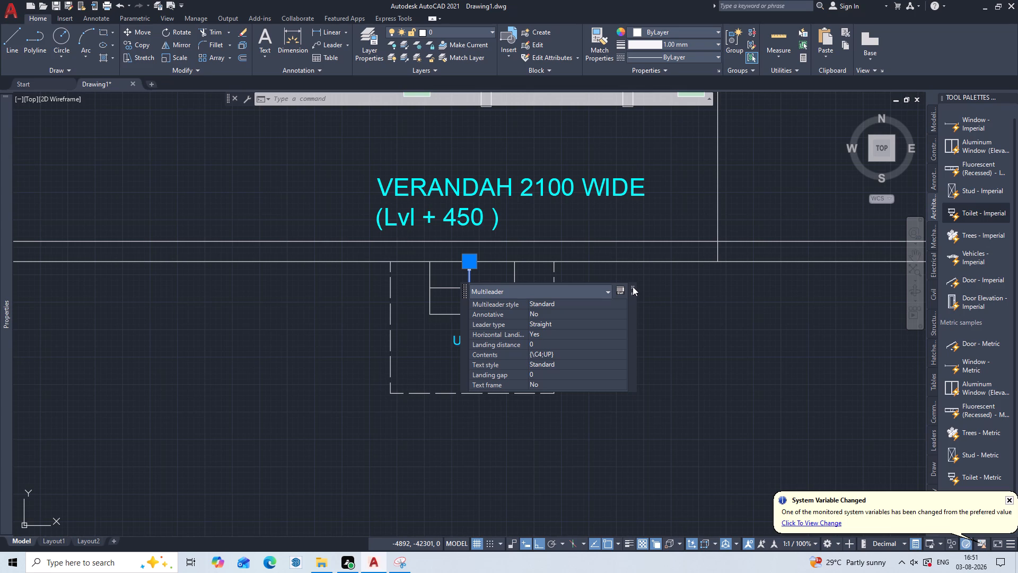
left_click(633, 286)
key("Escape")
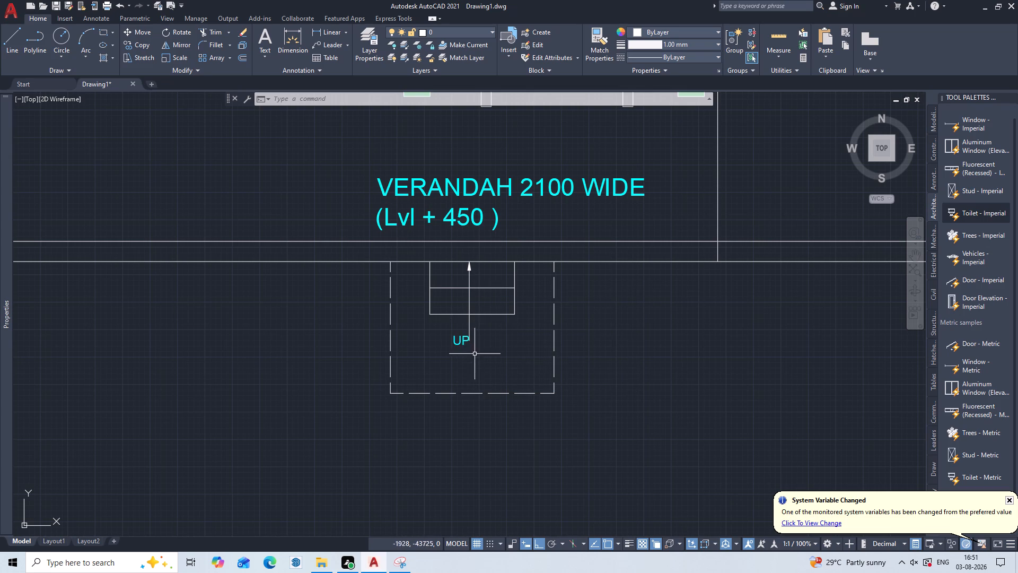
Add cyan multiline text STEPS below the UP label, inside the dashed outline in front of the verandah.
middle_click_drag(476, 340, 619, 333)
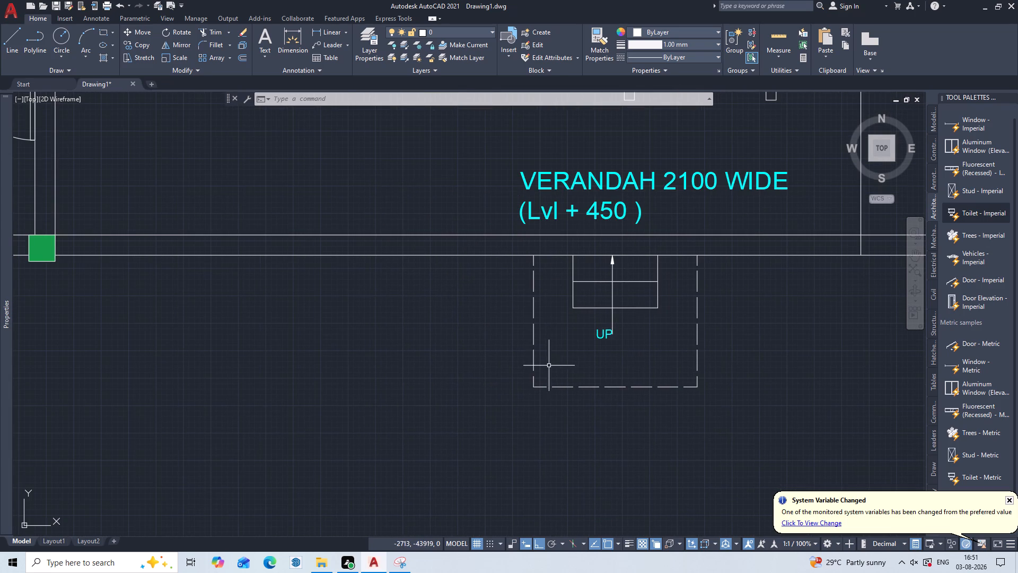
scroll(521, 349, "down", 1)
middle_click_drag(473, 380, 537, 336)
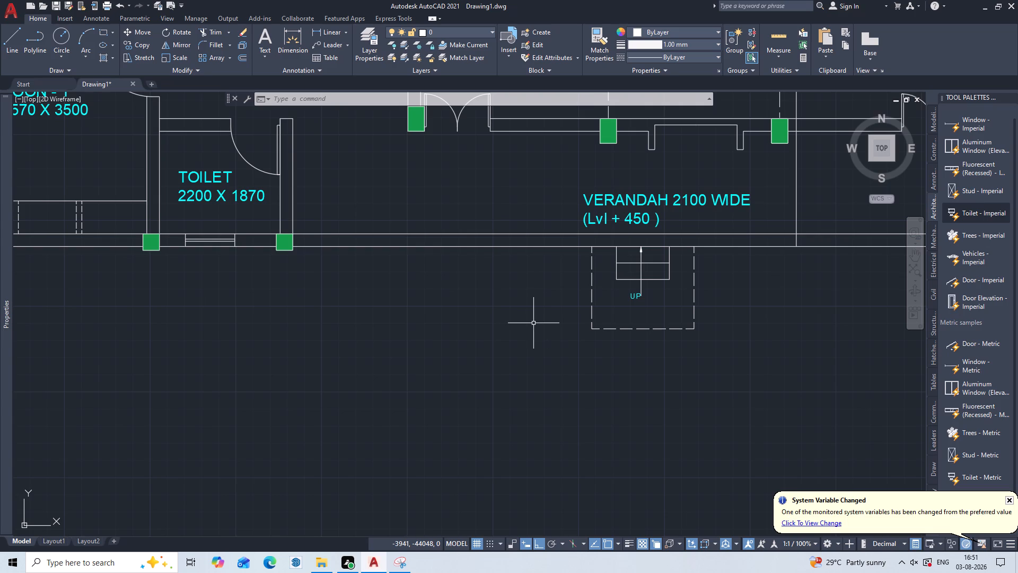
key("t")
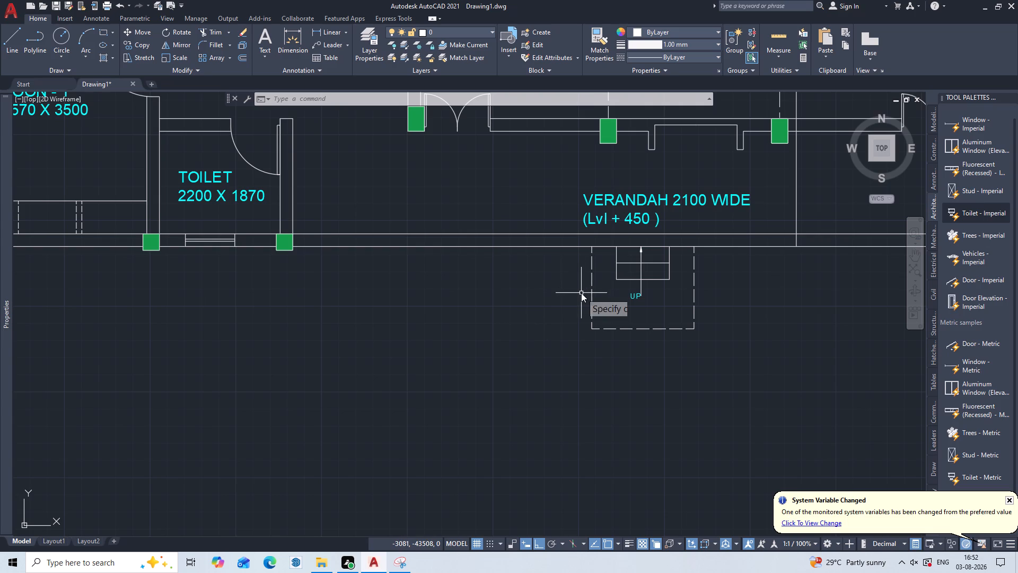
key("Return")
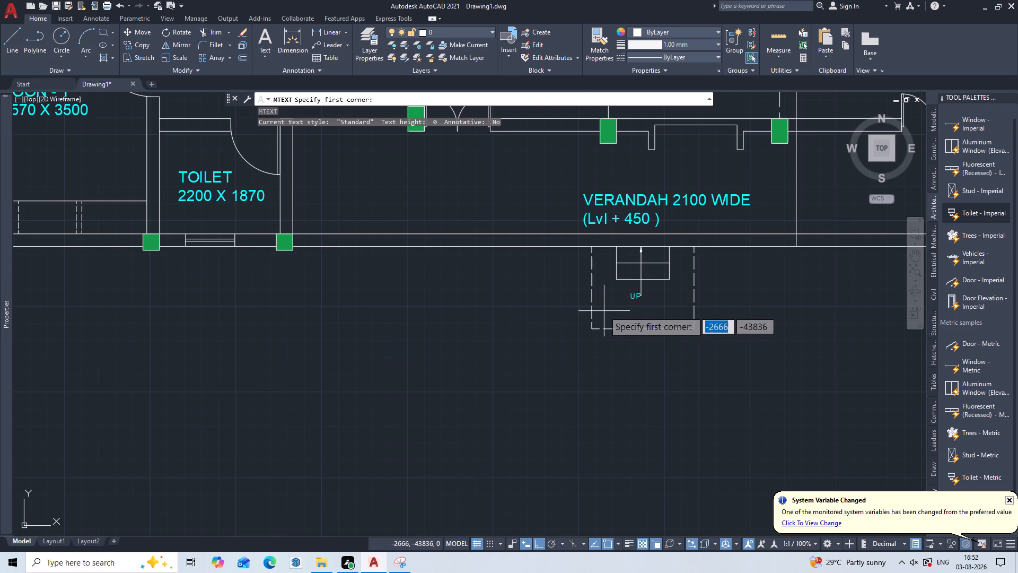
scroll(604, 311, "up", 1)
middle_click_drag(604, 311, 459, 400)
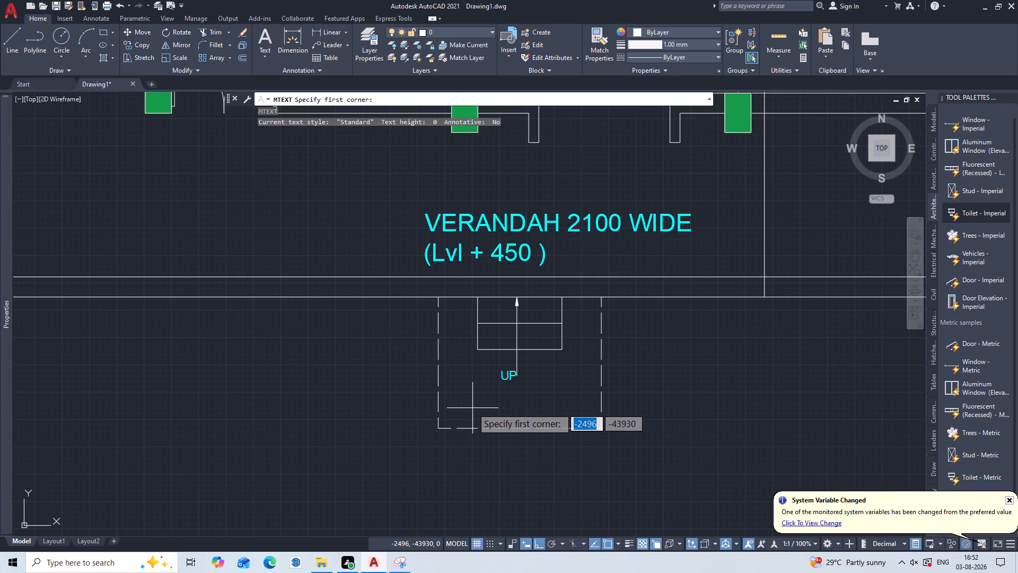
left_click(468, 406)
double_click(521, 405)
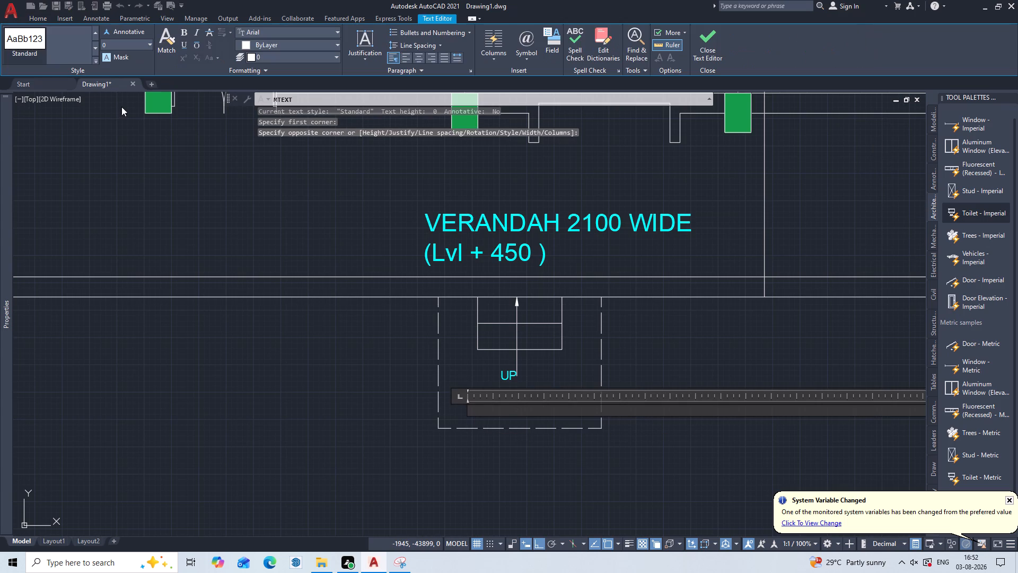
double_click(284, 41)
left_click(291, 43)
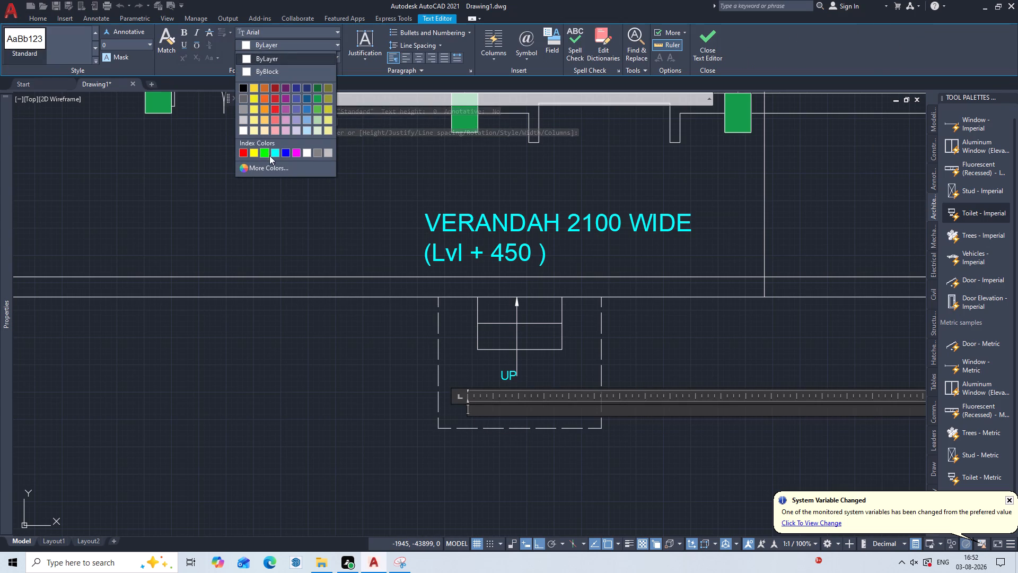
left_click(276, 151)
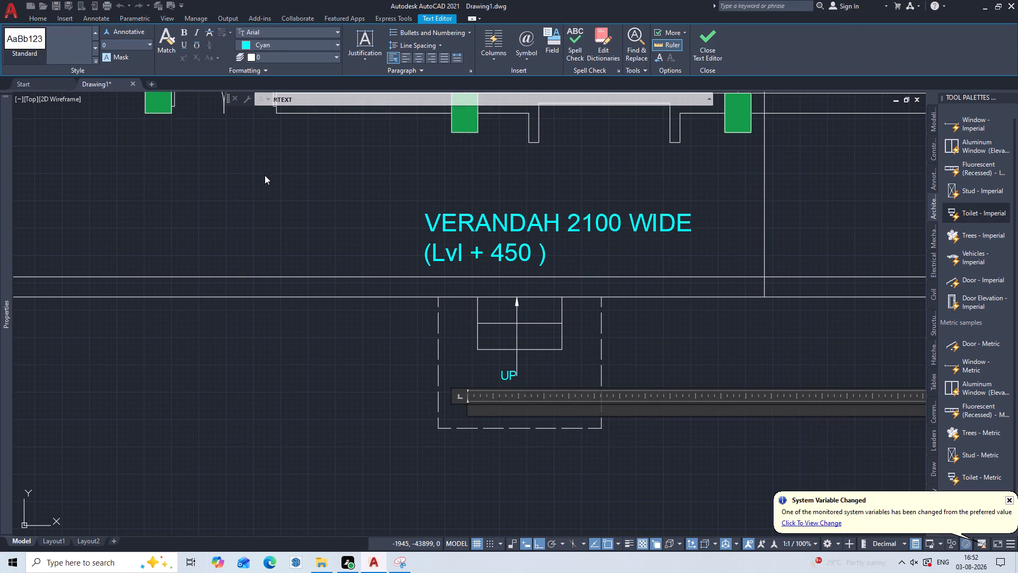
type("STEPS")
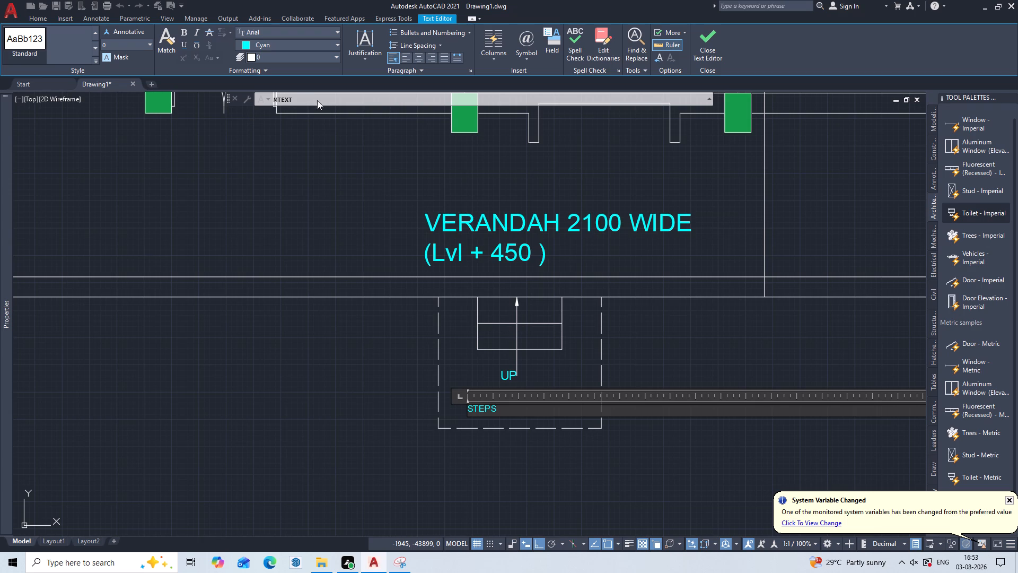
key("Escape")
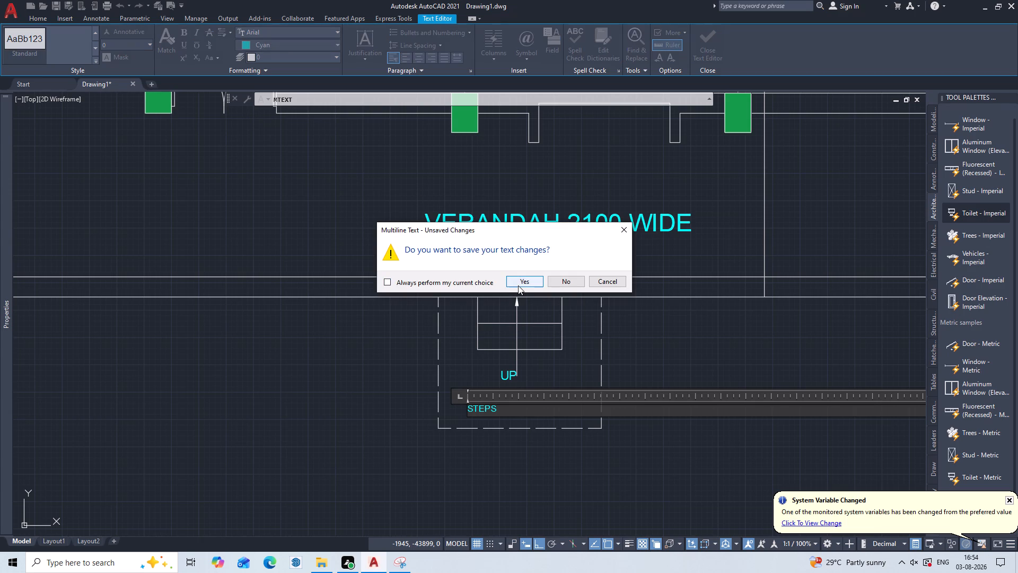
left_click(520, 284)
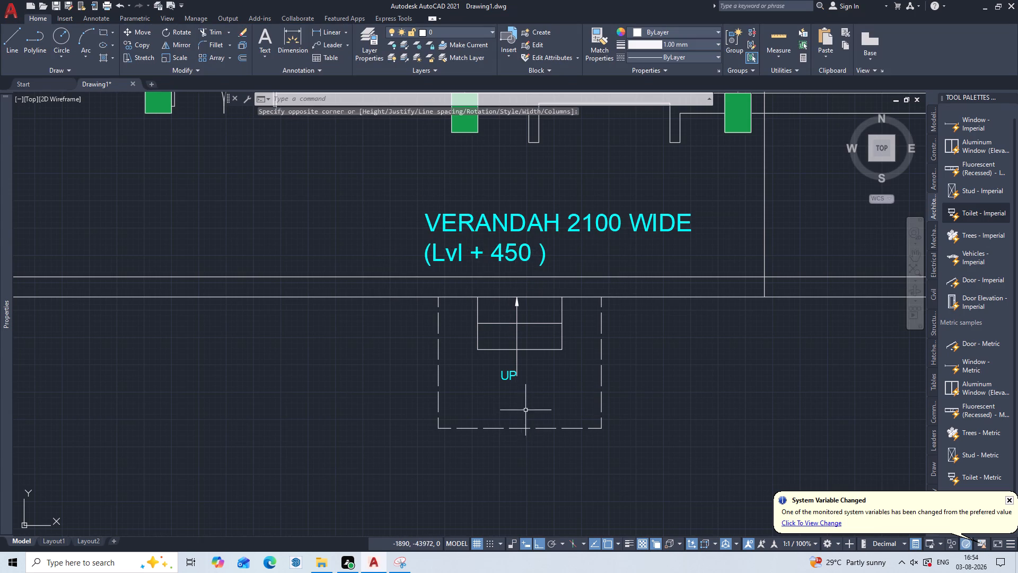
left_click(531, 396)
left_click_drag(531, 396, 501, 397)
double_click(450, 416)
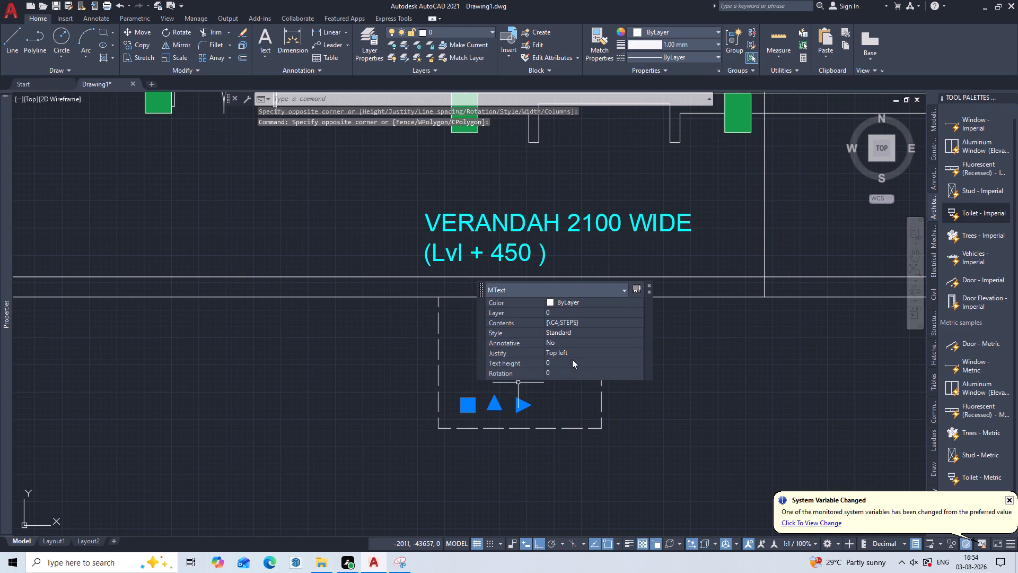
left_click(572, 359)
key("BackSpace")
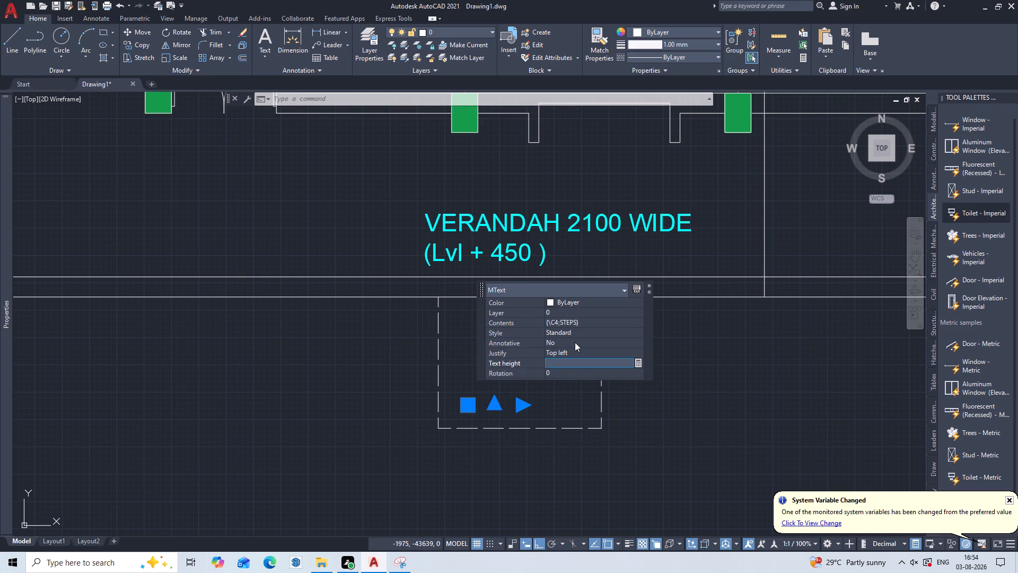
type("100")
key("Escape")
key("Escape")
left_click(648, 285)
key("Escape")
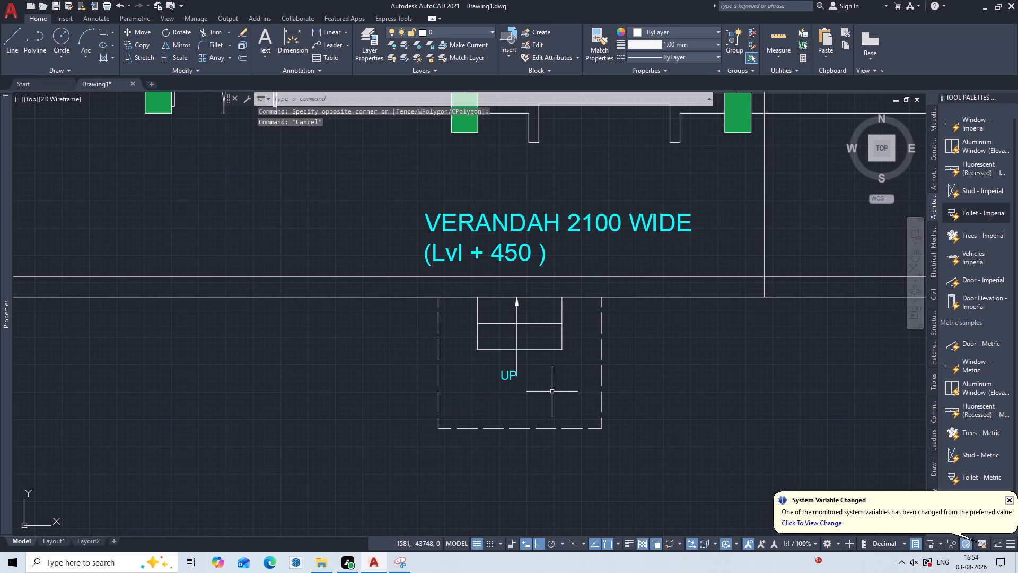
Set the STEPS label's text height to 100.
left_click_drag(548, 389, 541, 389)
left_click(452, 419)
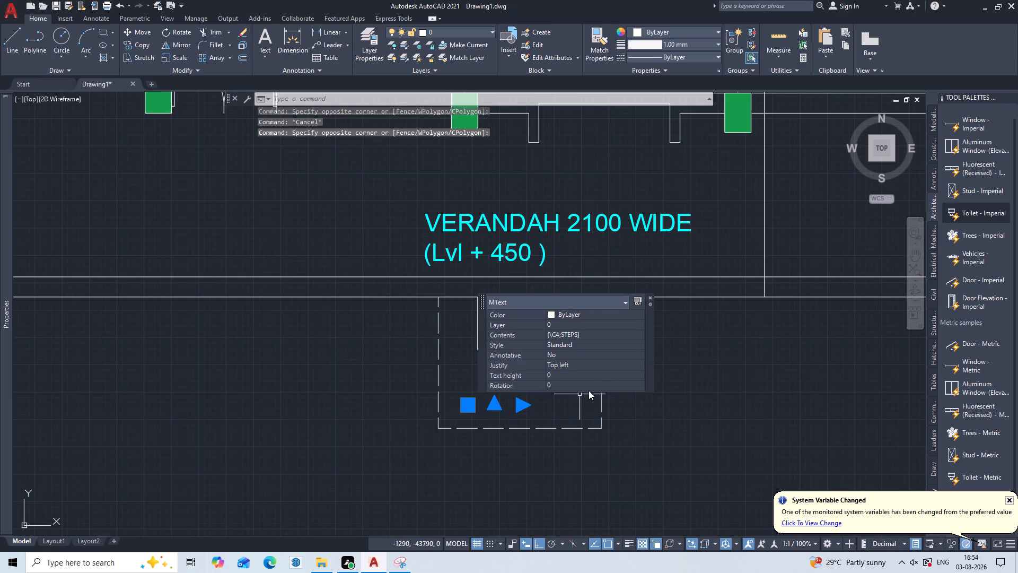
left_click_drag(622, 374, 633, 364)
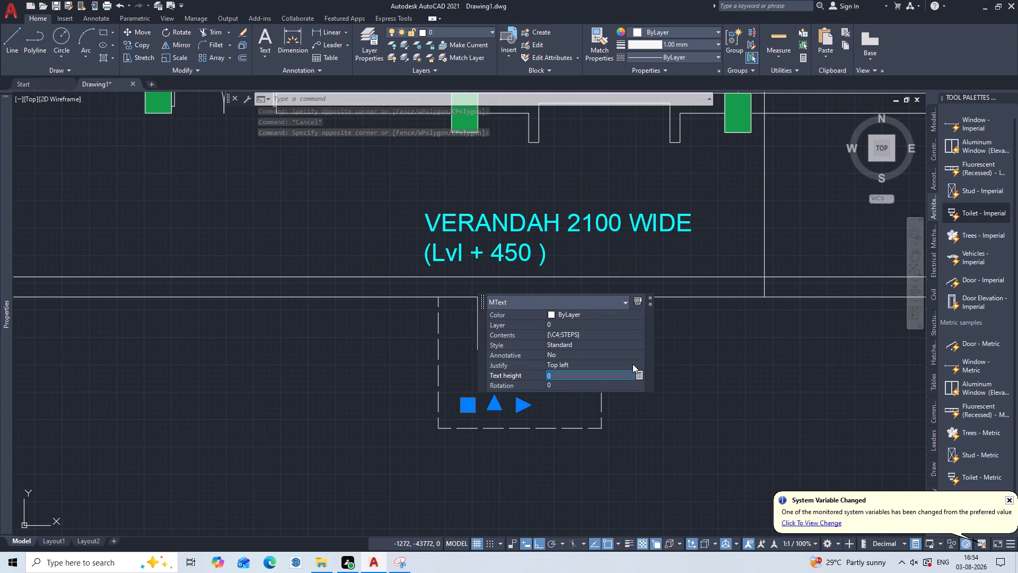
key("BackSpace")
type("100")
key("Return")
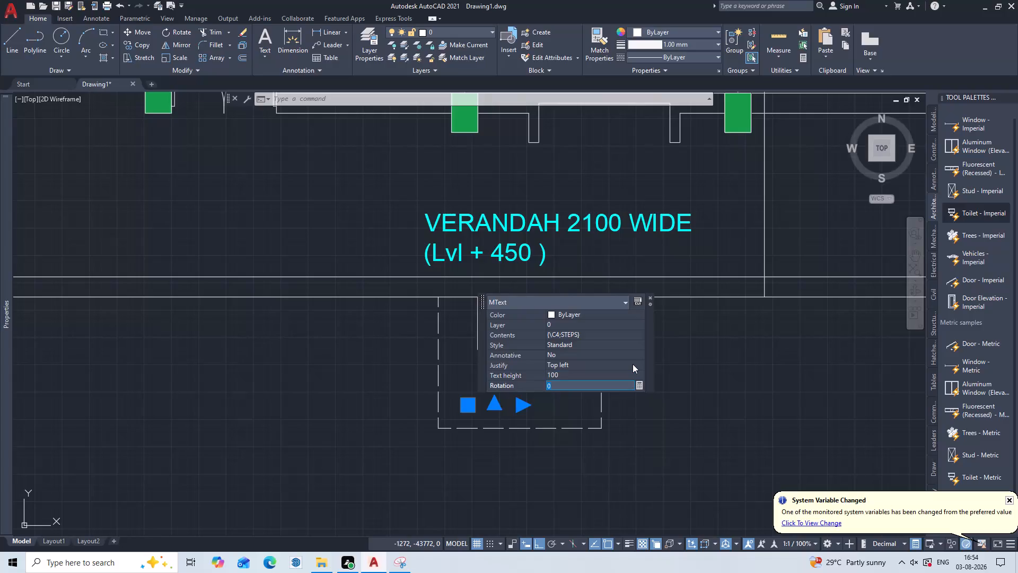
key("Escape")
key("Escape")
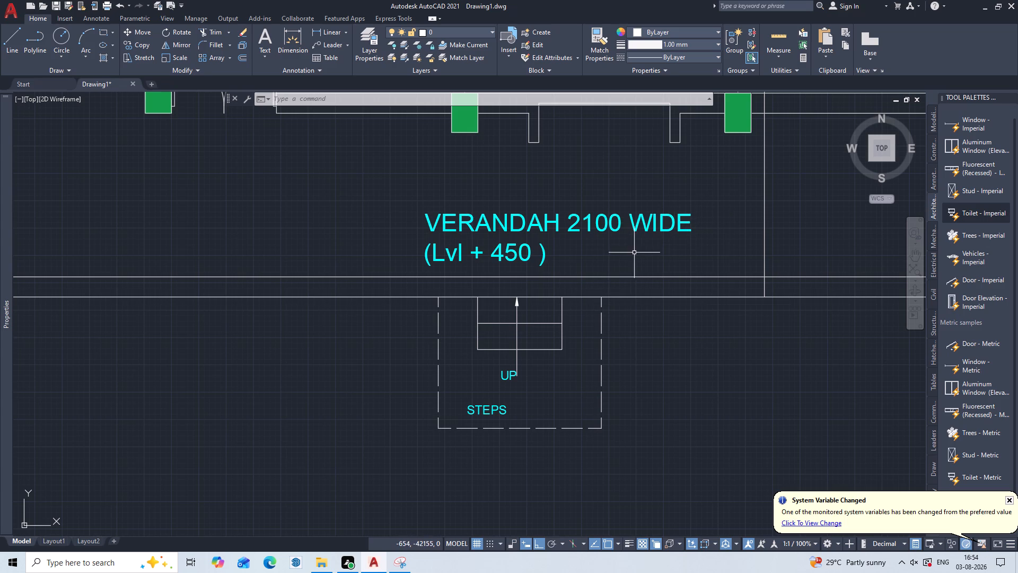
Place a multileader pointing at the dashed outline's right side, running about 630 horizontally outward.
left_click(332, 44)
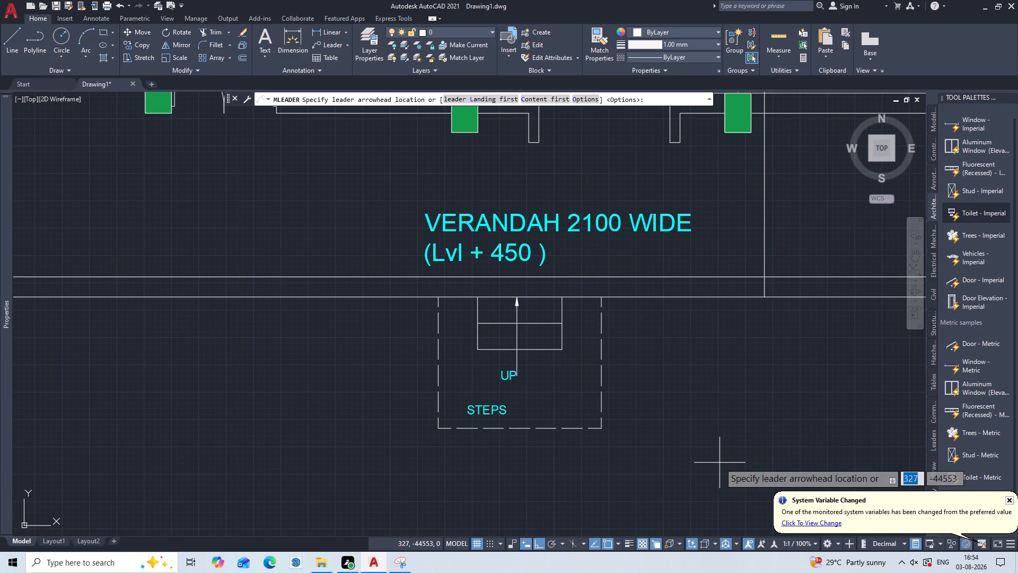
left_click(601, 403)
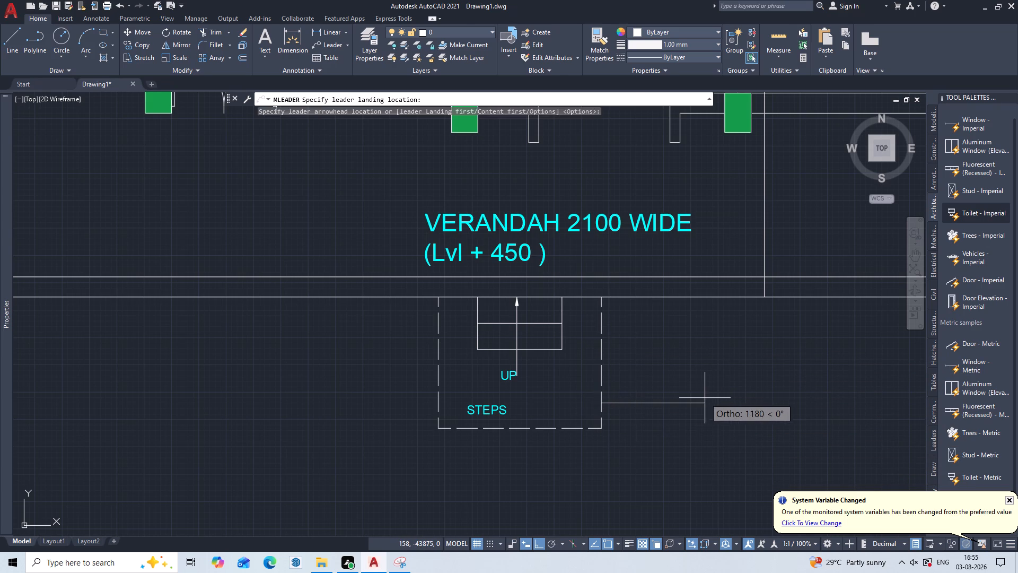
left_click(657, 406)
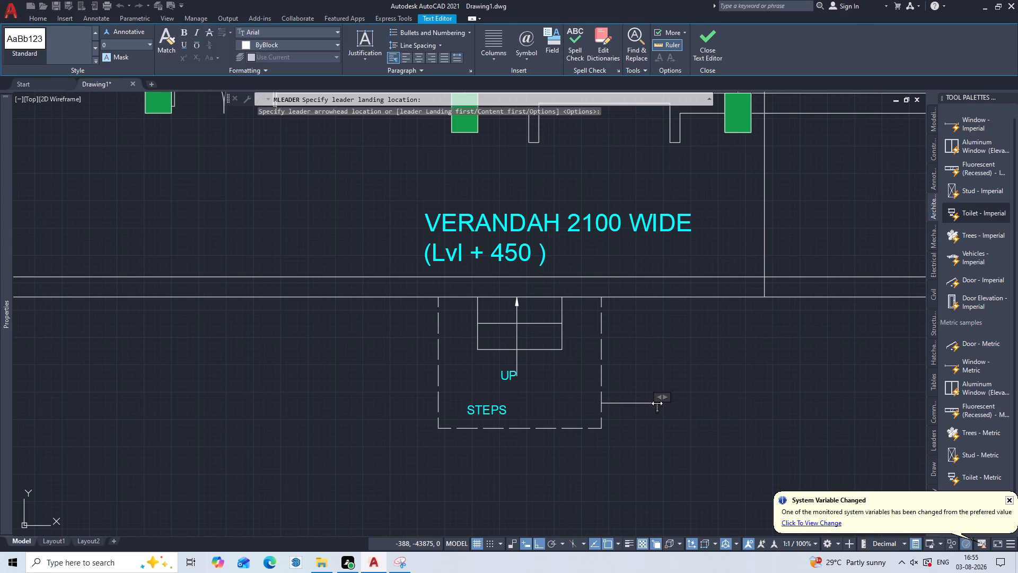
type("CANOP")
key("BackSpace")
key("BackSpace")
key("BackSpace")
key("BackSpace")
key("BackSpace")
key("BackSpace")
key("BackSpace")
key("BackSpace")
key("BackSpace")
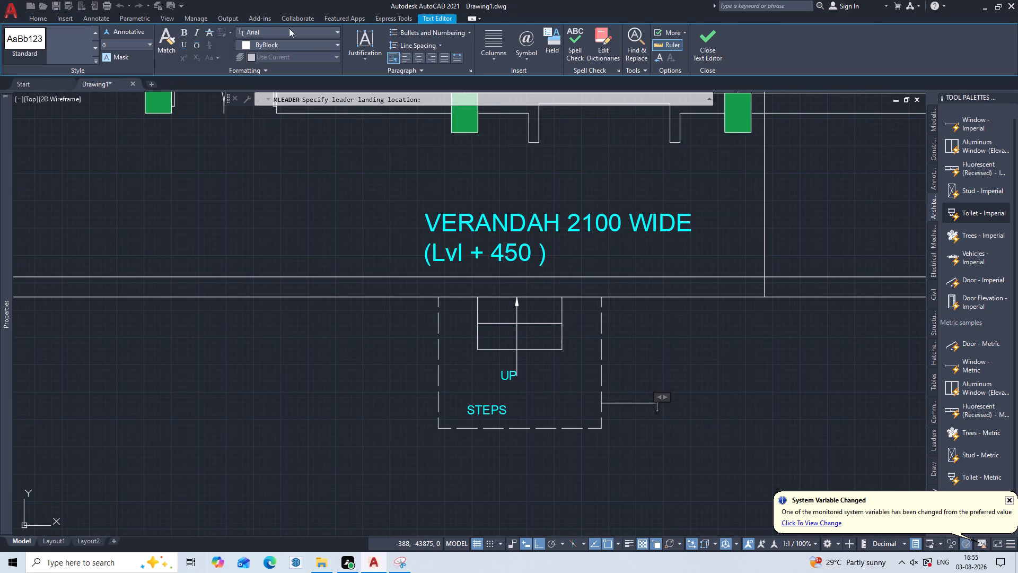
Enter CANOPY in cyan as the text of the leader at the dashed outline.
left_click(292, 41)
left_click(272, 152)
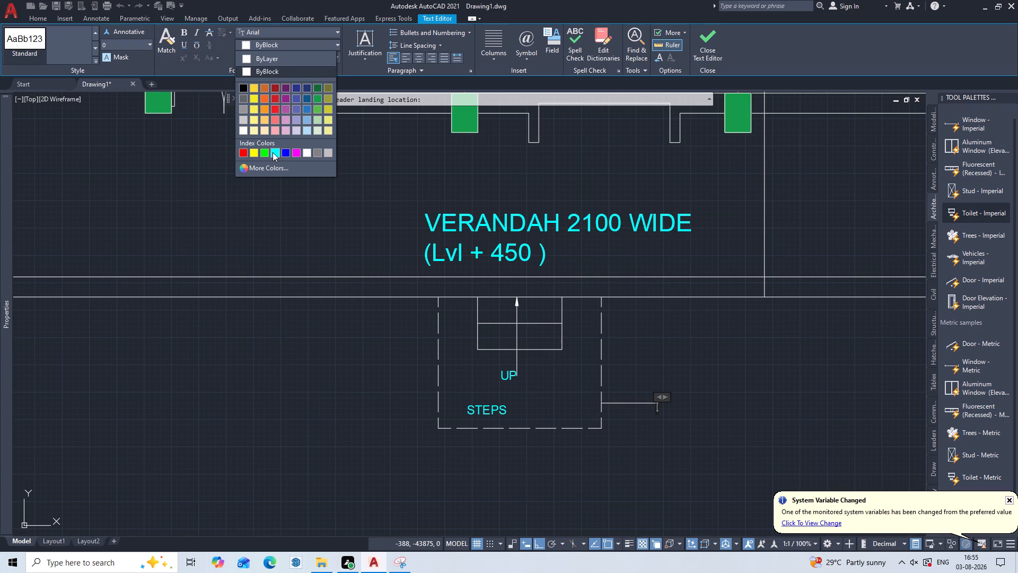
type("CA")
key("n")
key("o")
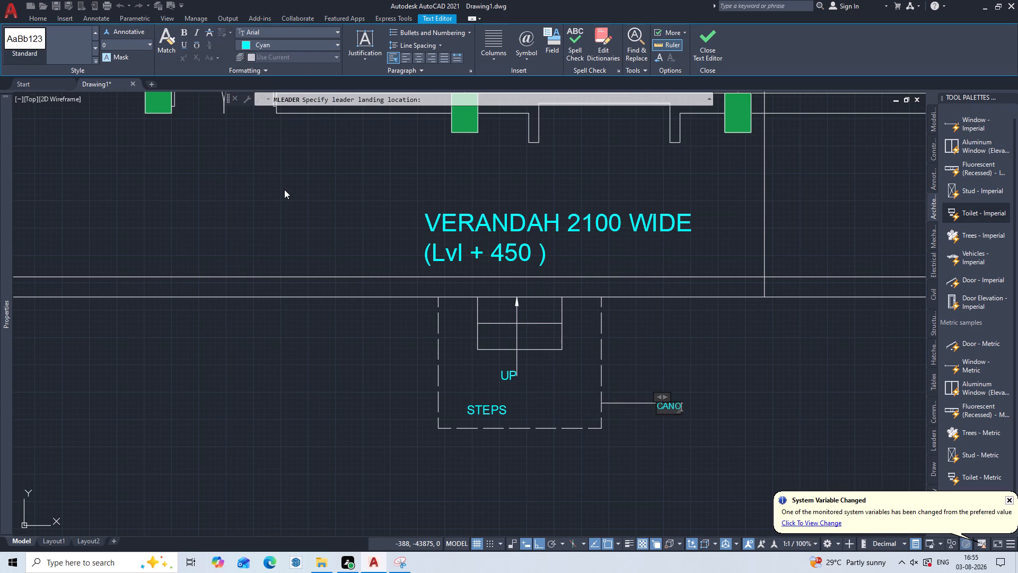
key("p")
key("y")
key("Escape")
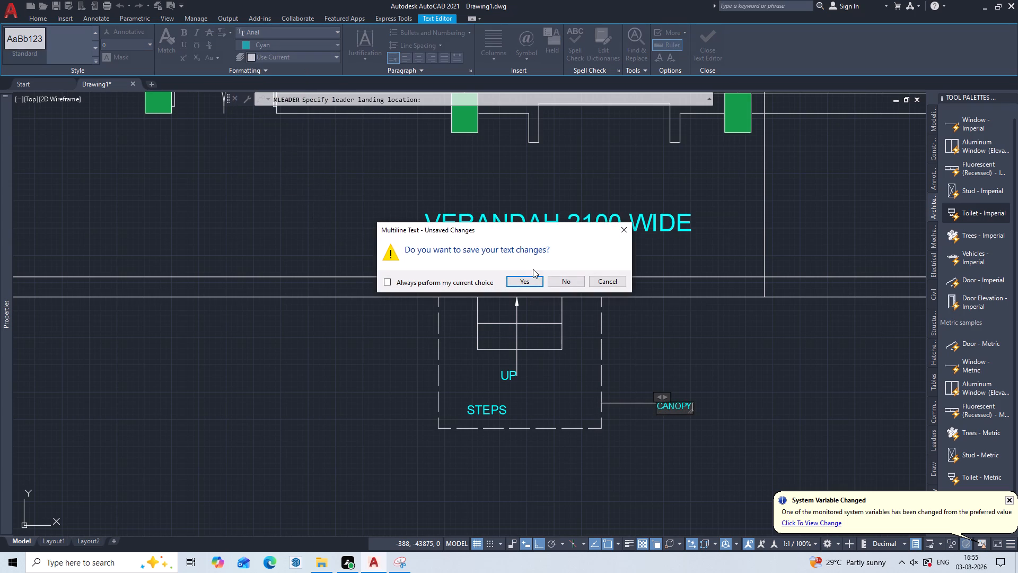
left_click(531, 282)
Set the arrowhead size of the CANOPY leader at the dashed outline to 100.
left_click(676, 377)
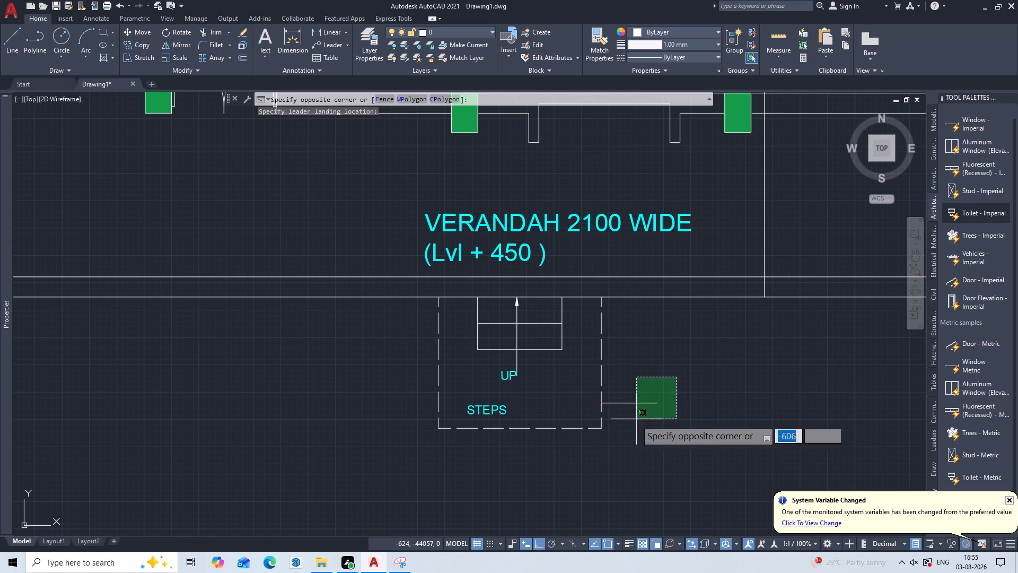
left_click(629, 438)
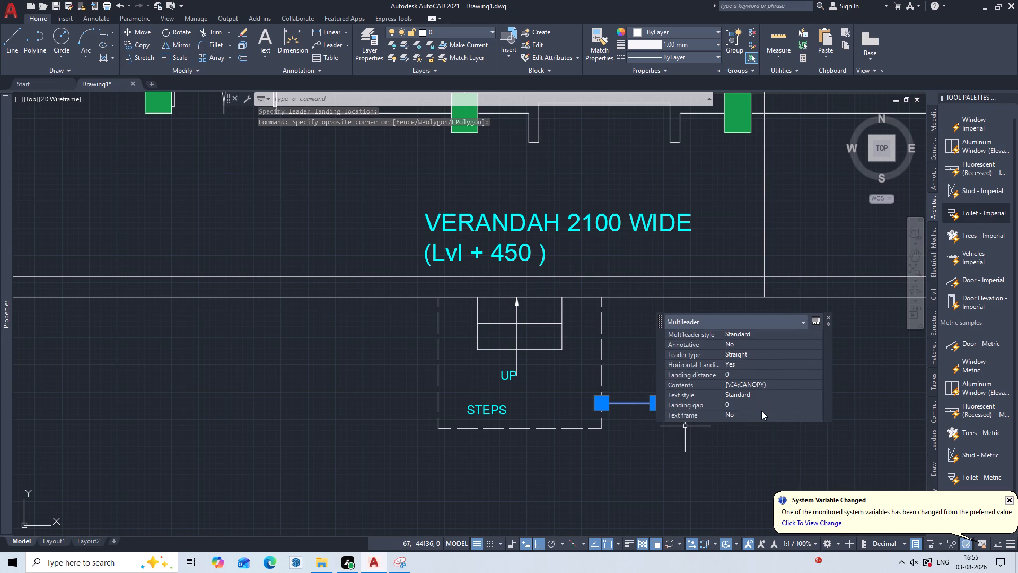
key("ctrl+1")
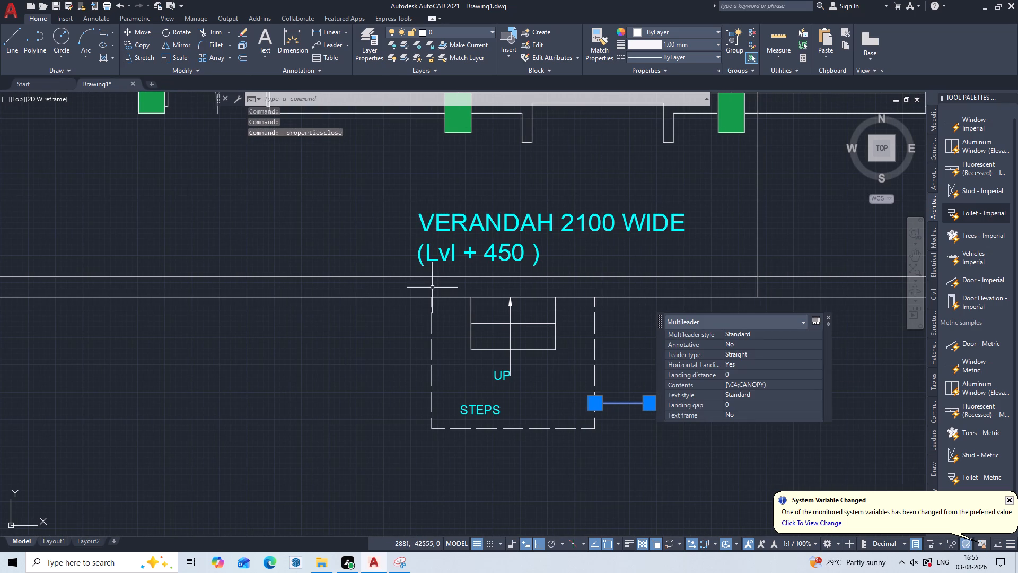
key("ctrl+1")
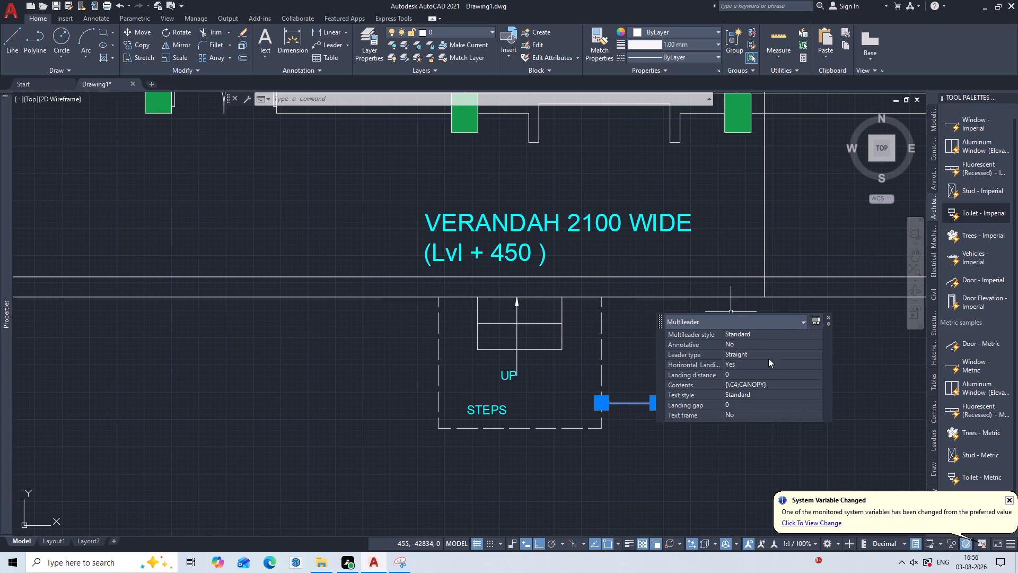
key("ctrl+1")
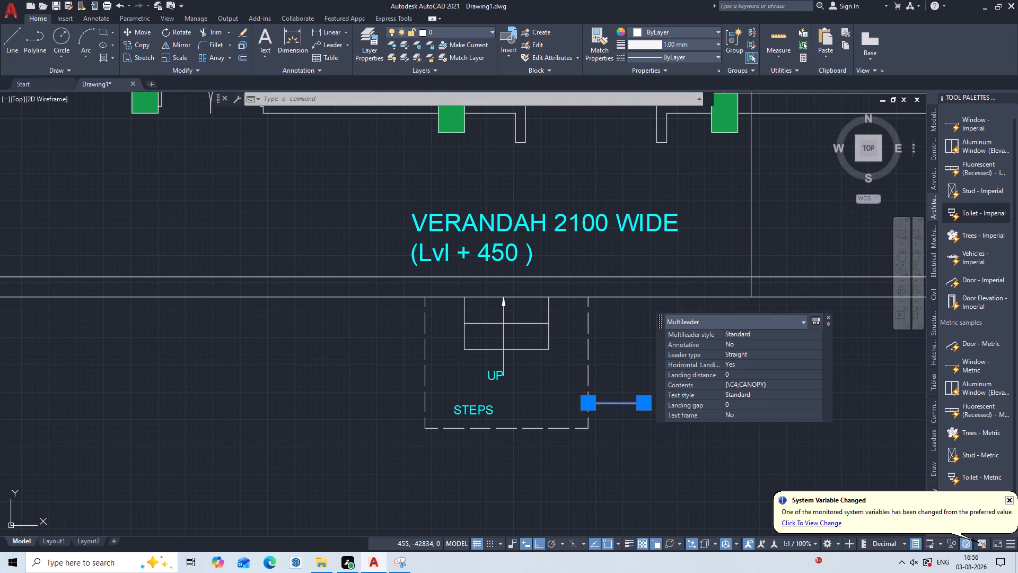
key("ctrl+1")
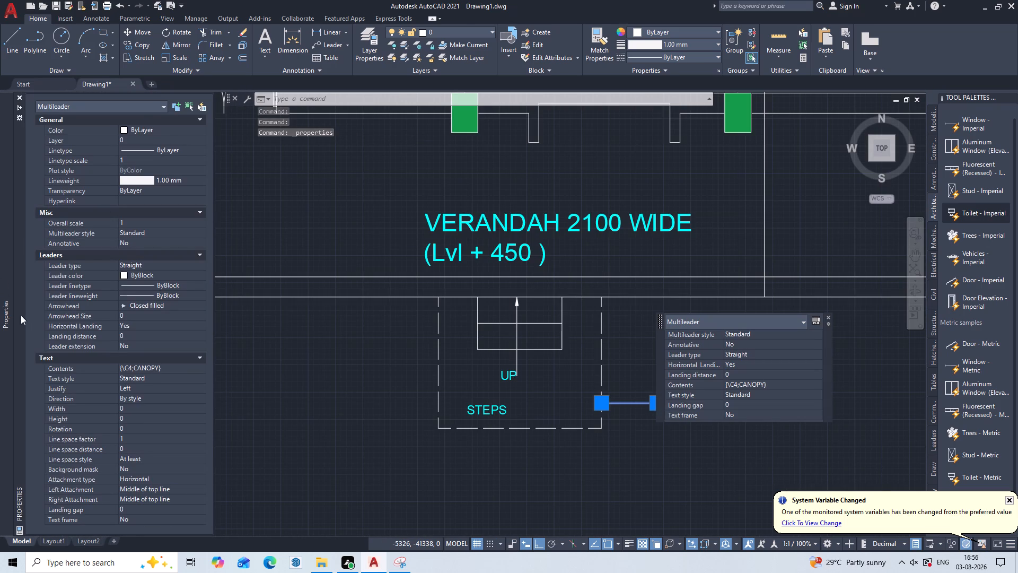
left_click(150, 316)
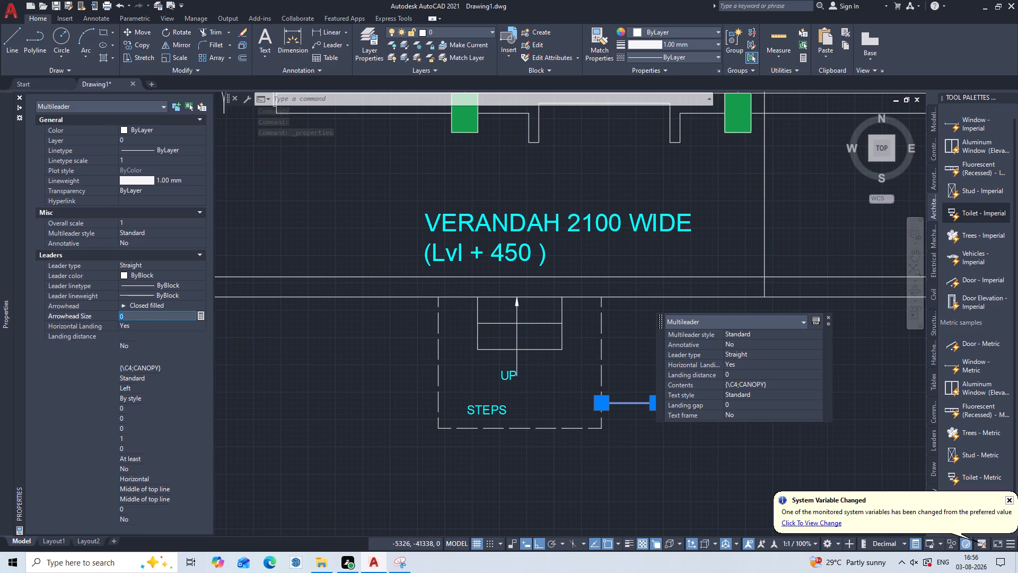
key("BackSpace")
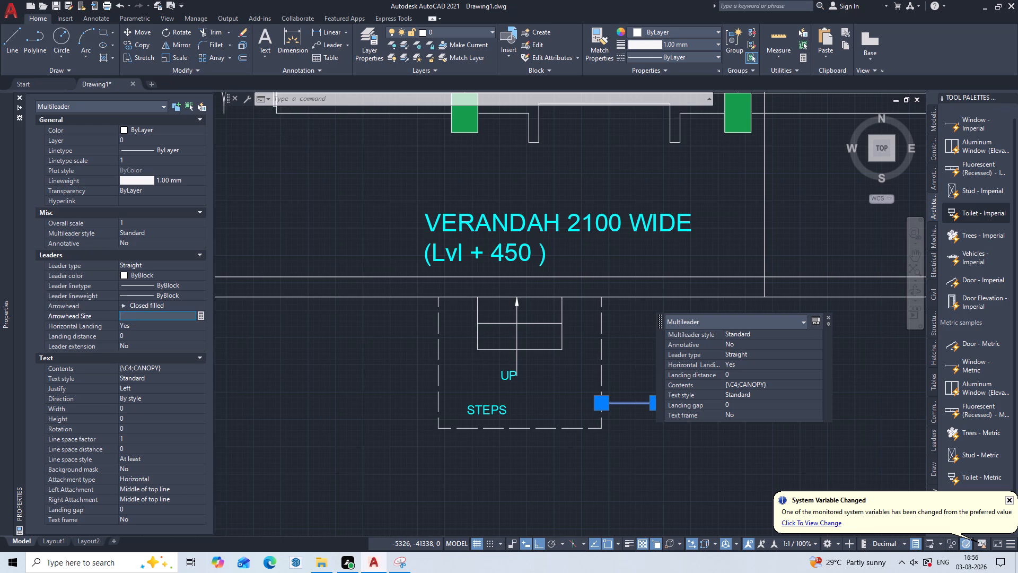
type("100")
key("Return")
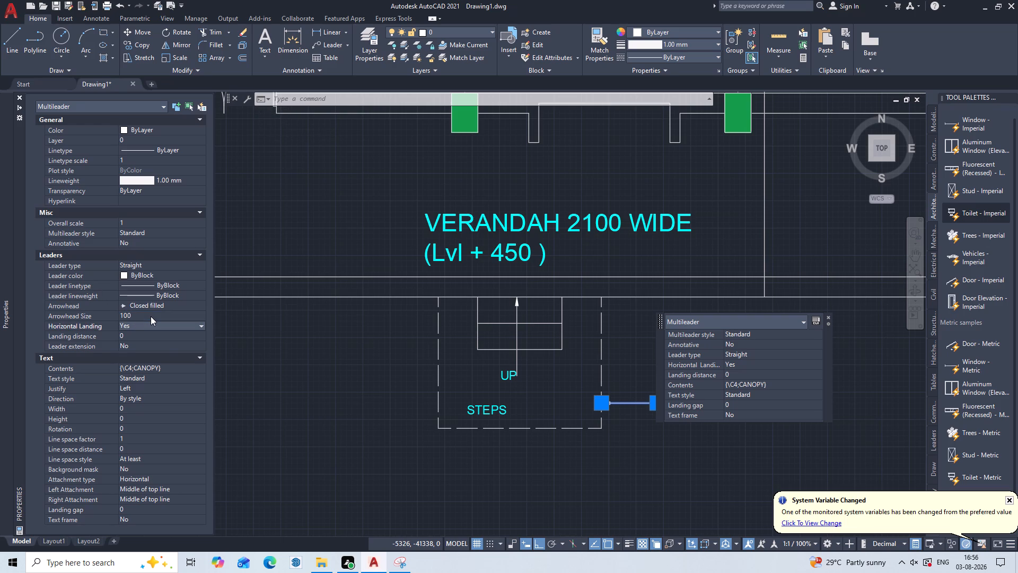
Set the CANOPY leader's text height to 100 and clear the selection.
left_click(144, 418)
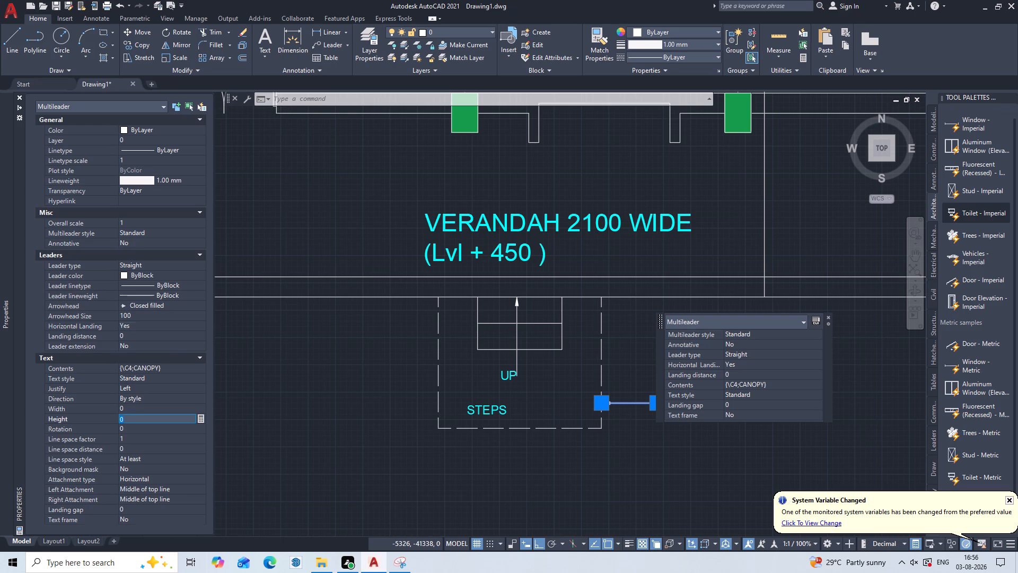
key("BackSpace")
type("10")
key("0")
key("Return")
key("Escape")
key("Escape")
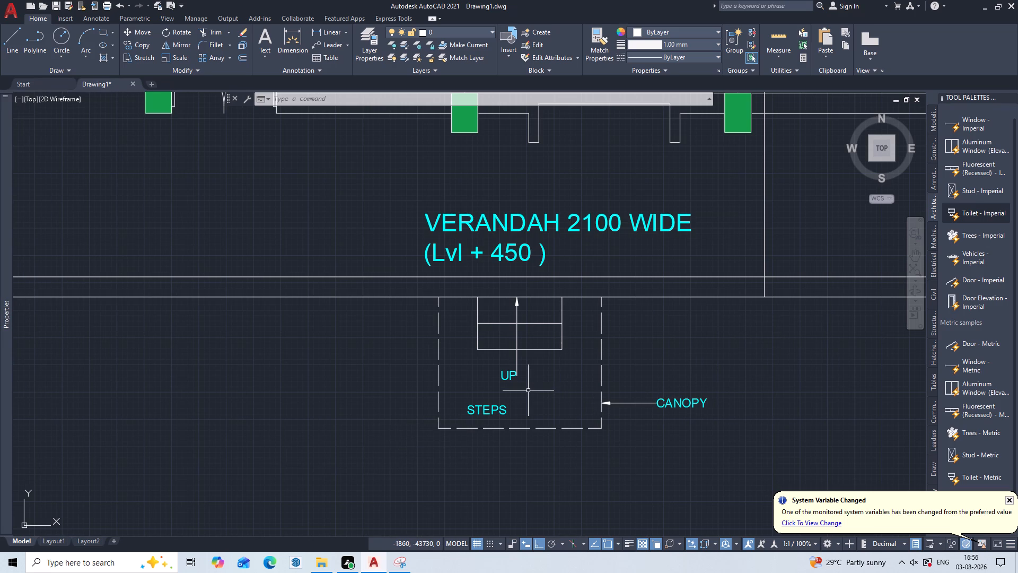
Look over the whole floor plan, from the verandah entrance to the court yard, for parts that still need labels.
middle_click_drag(528, 390, 428, 471)
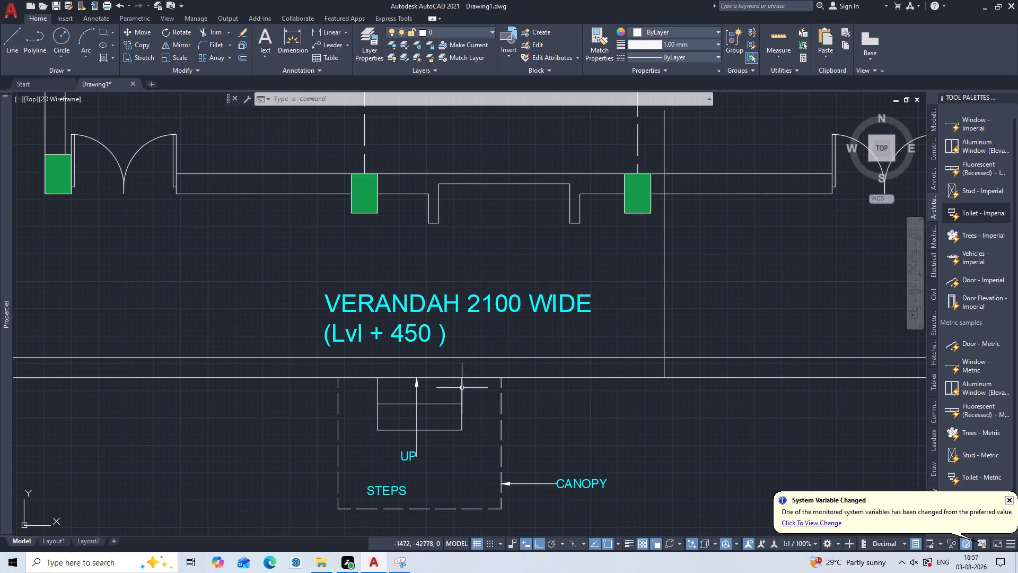
middle_click_drag(462, 383, 472, 421)
scroll(486, 374, "down", 1)
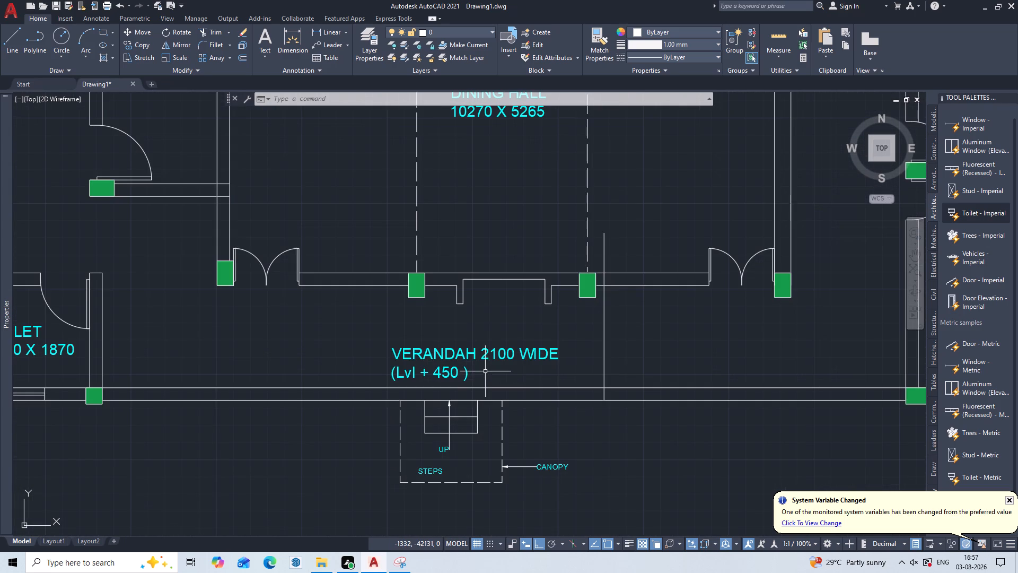
middle_click_drag(485, 371, 548, 439)
scroll(514, 351, "down", 1)
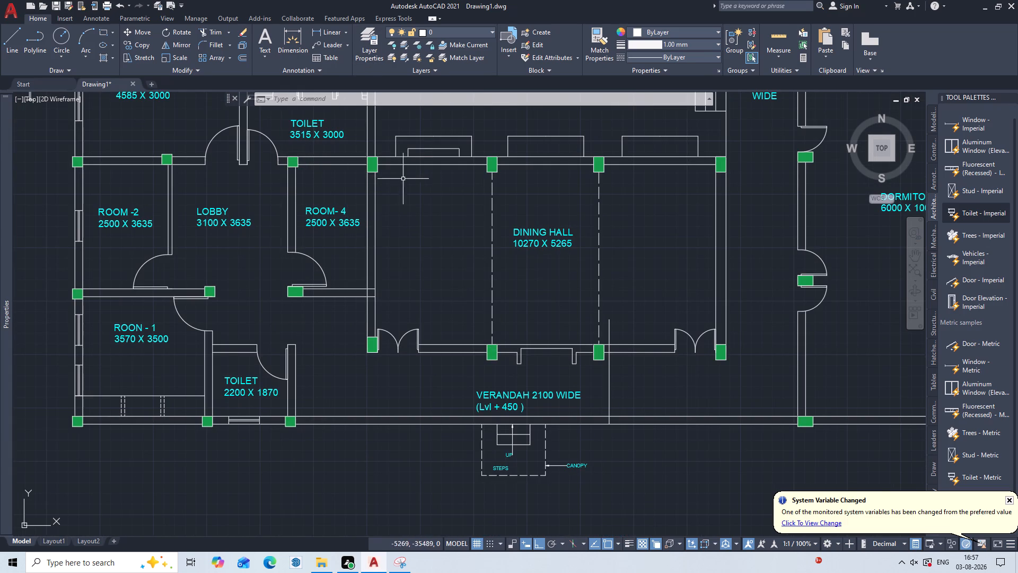
scroll(438, 178, "down", 1)
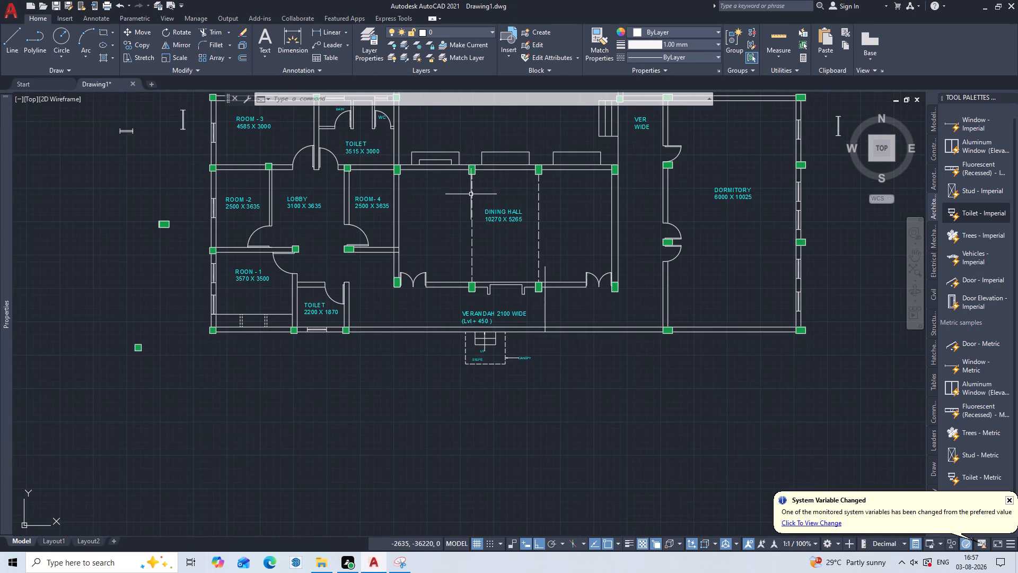
middle_click_drag(471, 195, 428, 380)
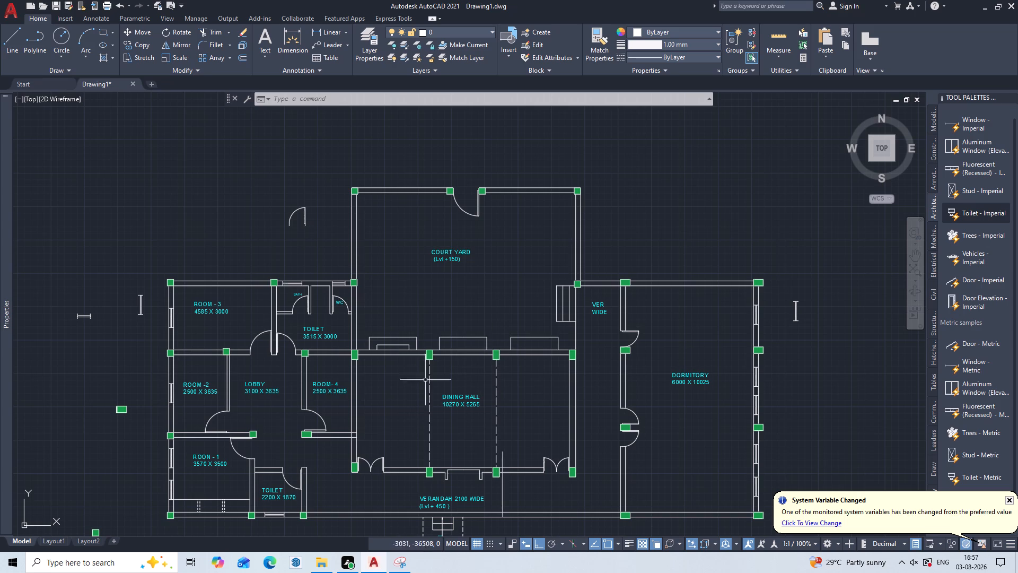
scroll(486, 313, "up", 1)
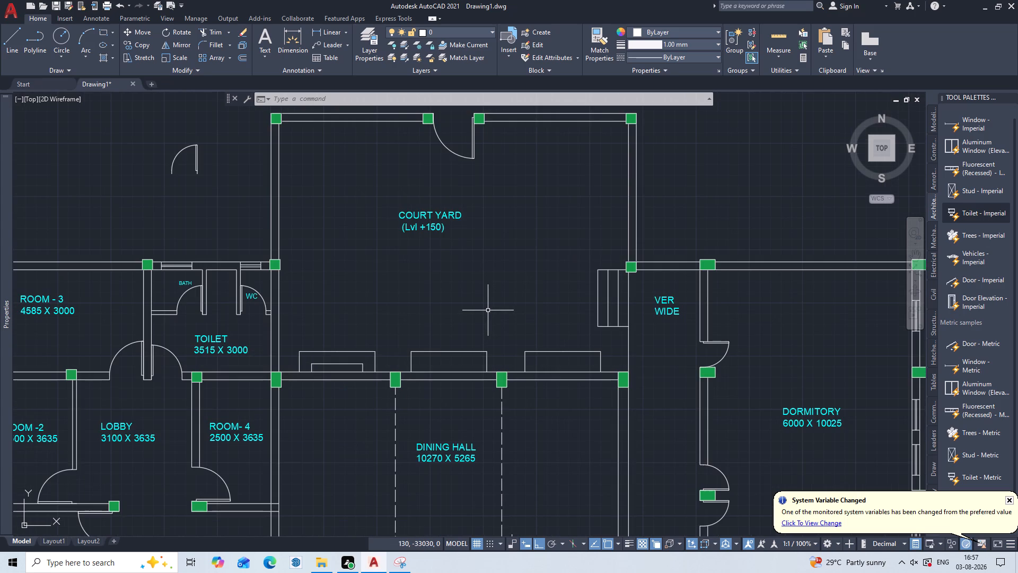
scroll(488, 310, "down", 2)
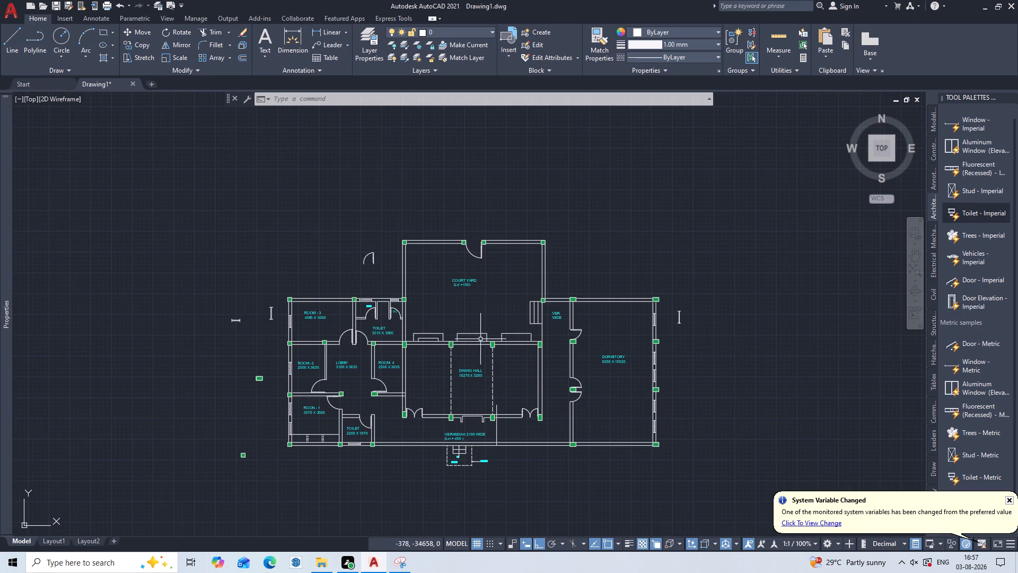
scroll(478, 346, "up", 1)
middle_click_drag(478, 346, 545, 284)
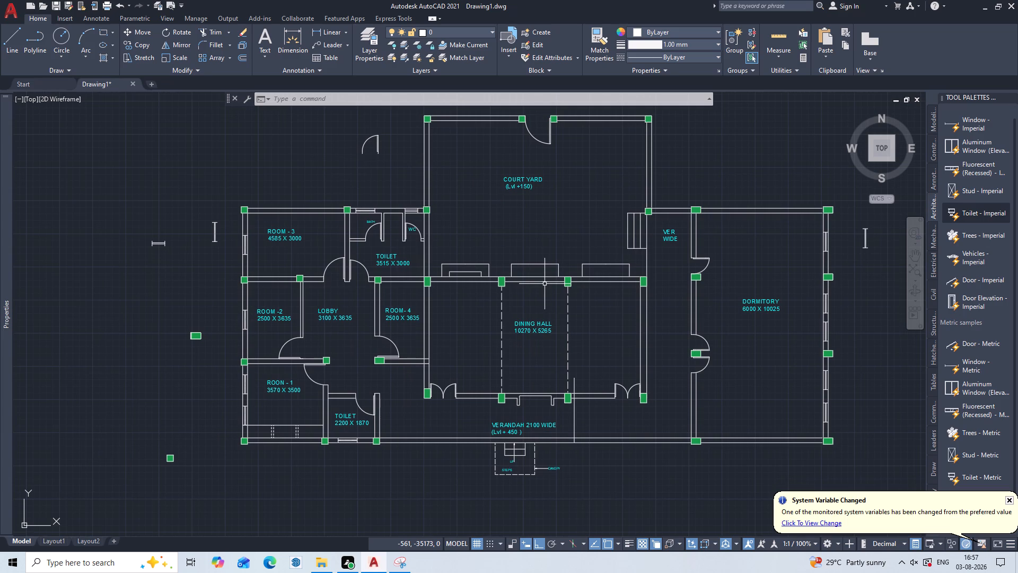
middle_click_drag(545, 284, 426, 368)
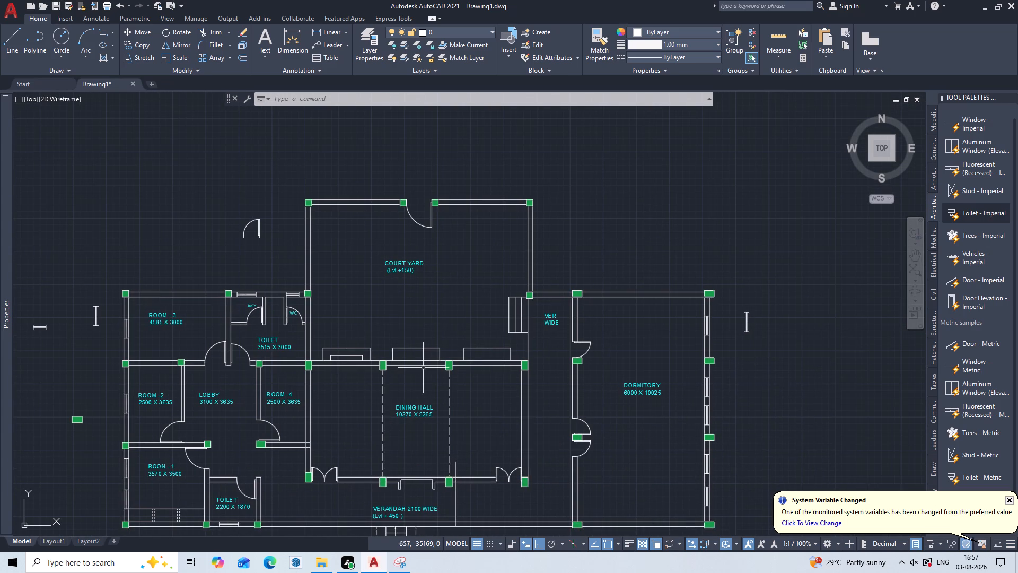
Add a multileader across the court yard steps from their verandah edge, about 1620 long into the court yard, with cyan text UP.
left_click(323, 46)
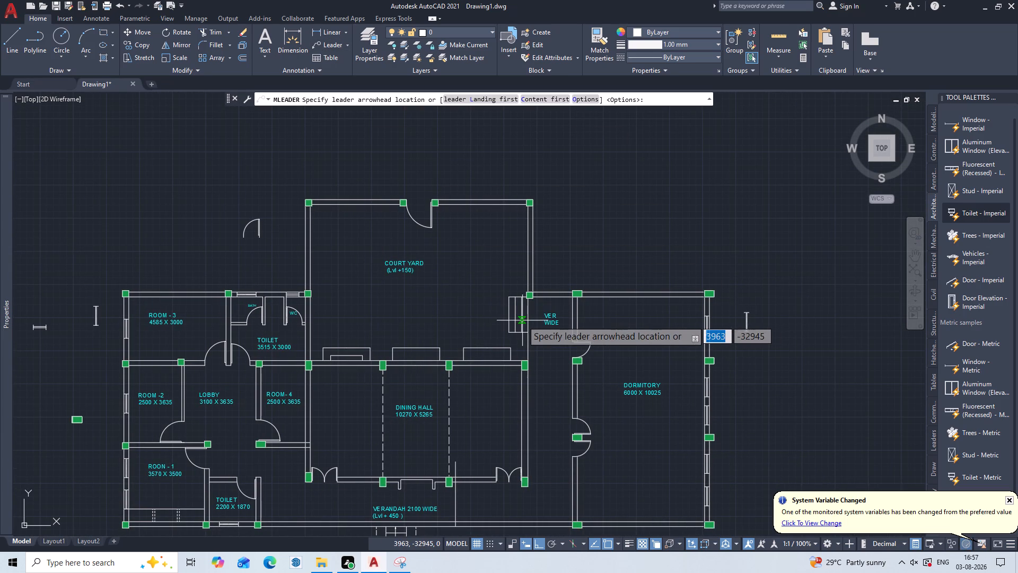
scroll(522, 320, "up", 1)
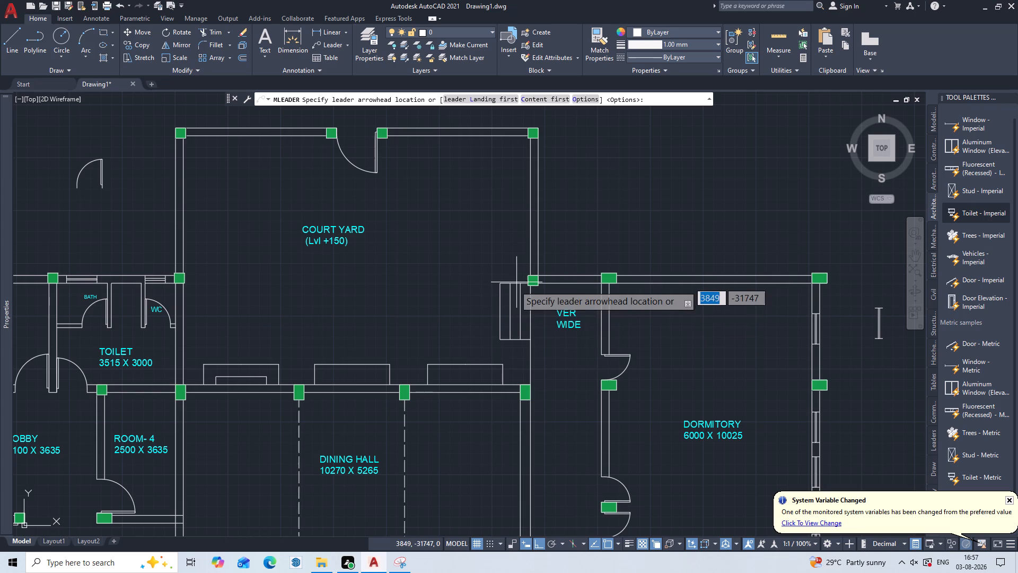
left_click(530, 311)
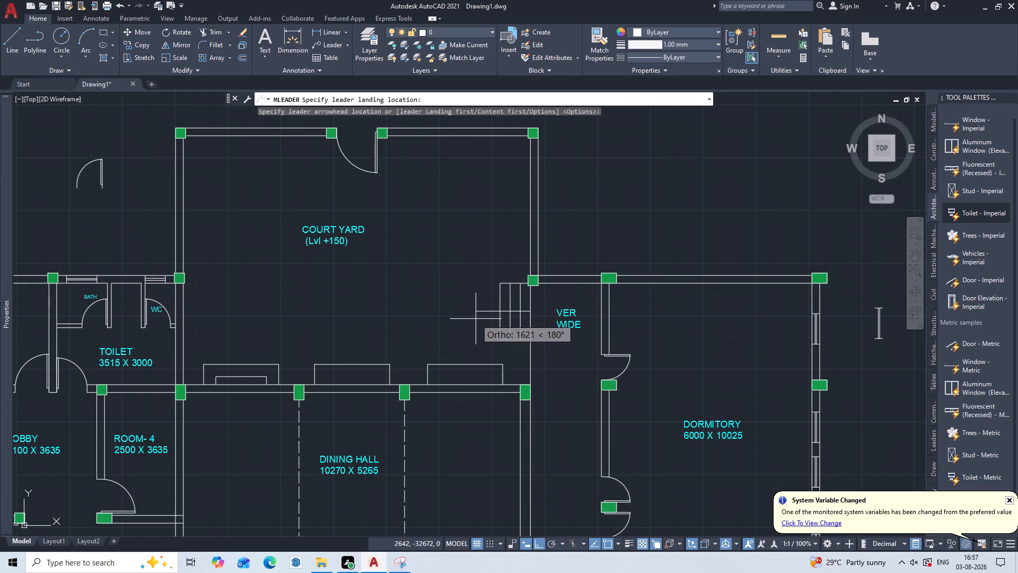
left_click(476, 319)
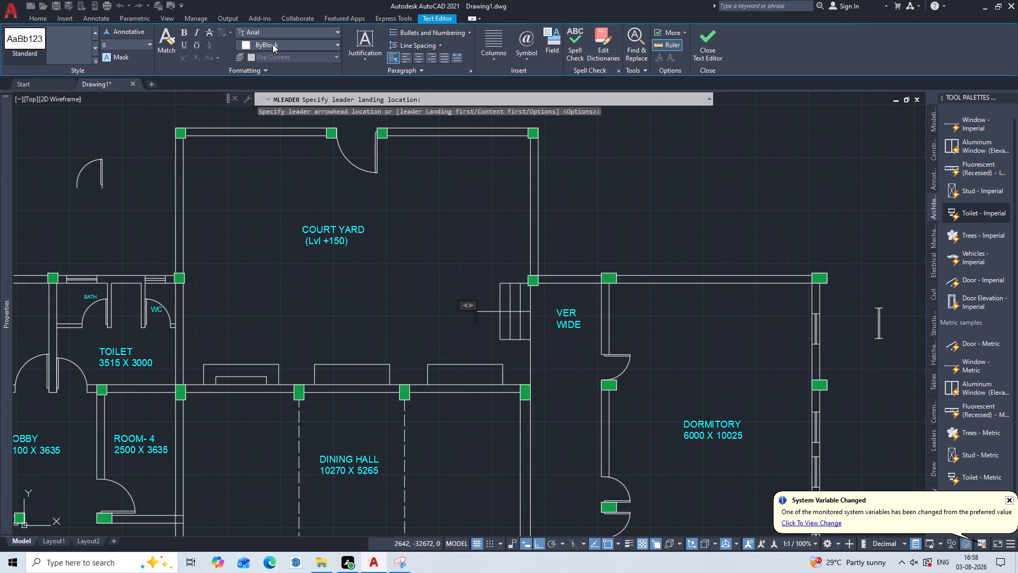
left_click(273, 44)
left_click(277, 152)
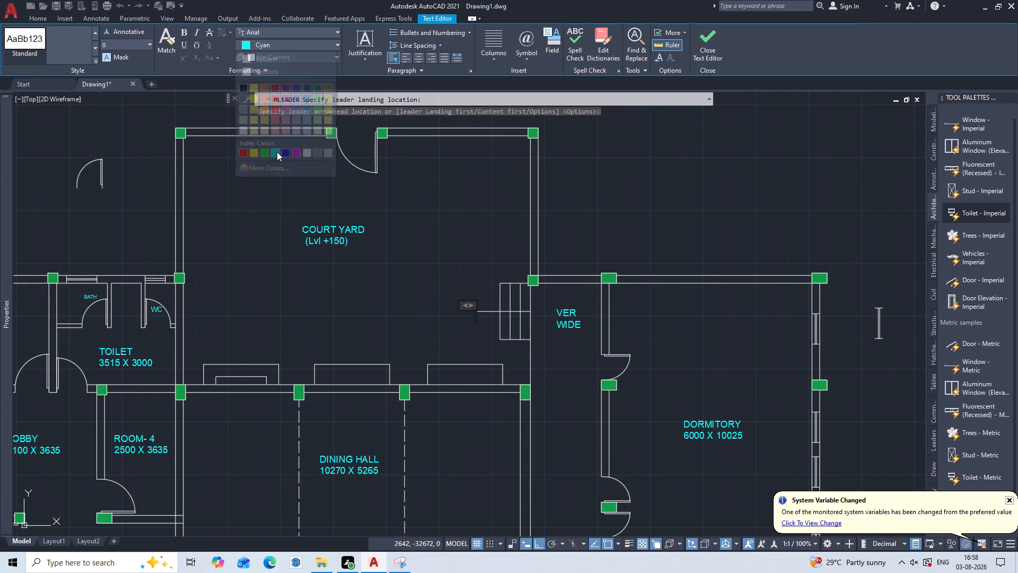
type("UP")
key("Escape")
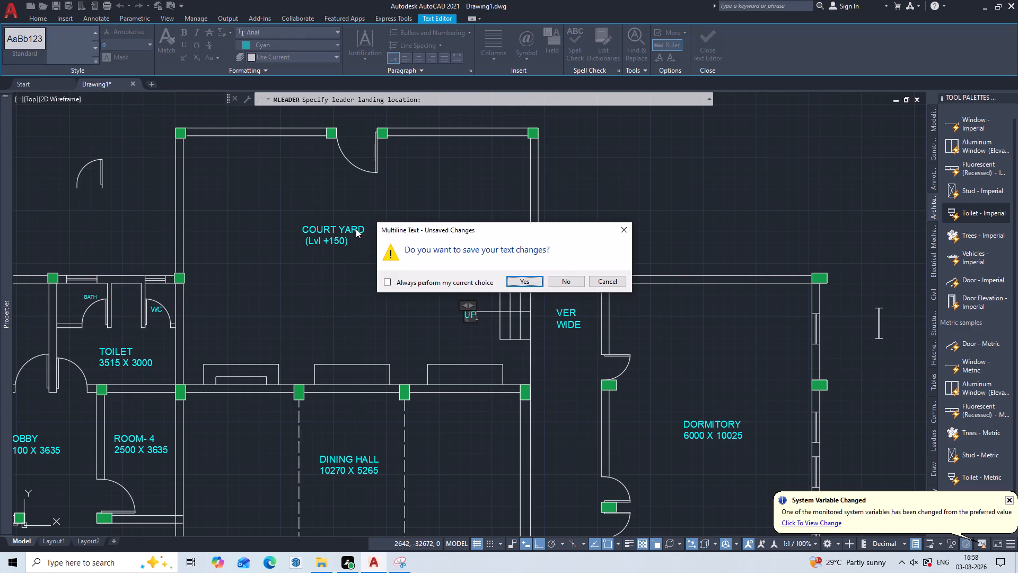
left_click(525, 284)
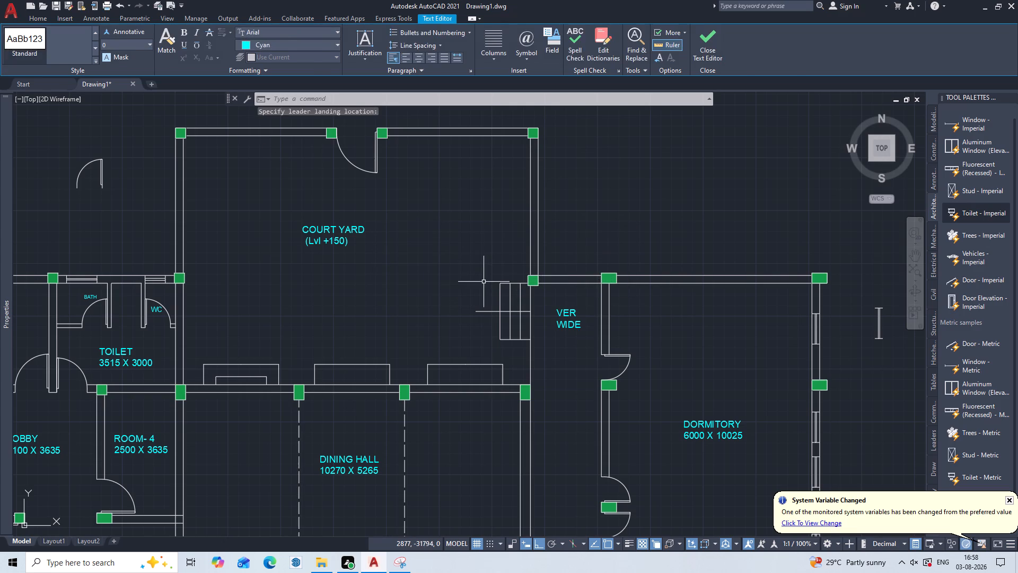
Set the arrowhead size of the UP leader at the court yard steps to 100.
left_click(486, 298)
left_click(454, 324)
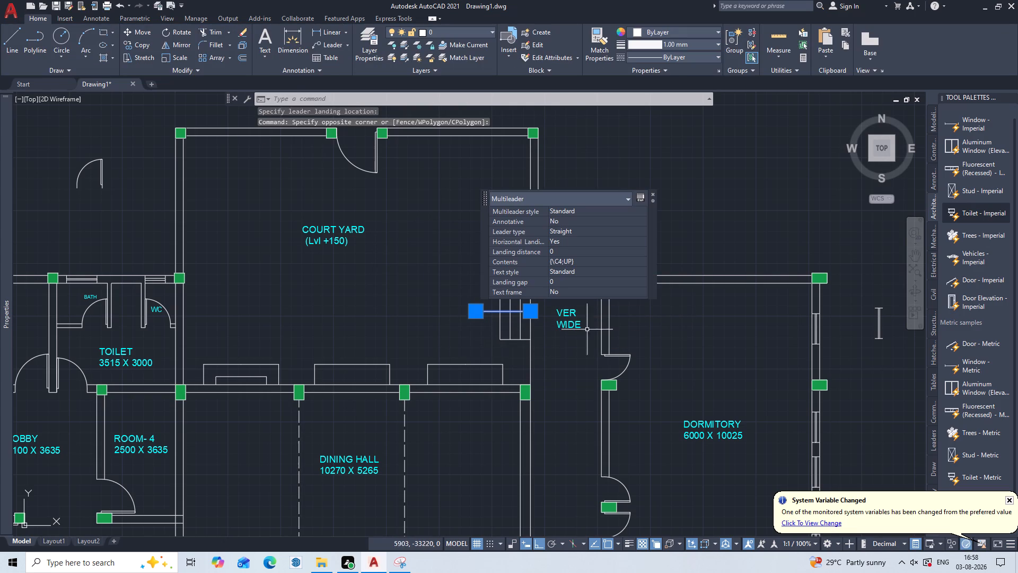
key("ctrl+1")
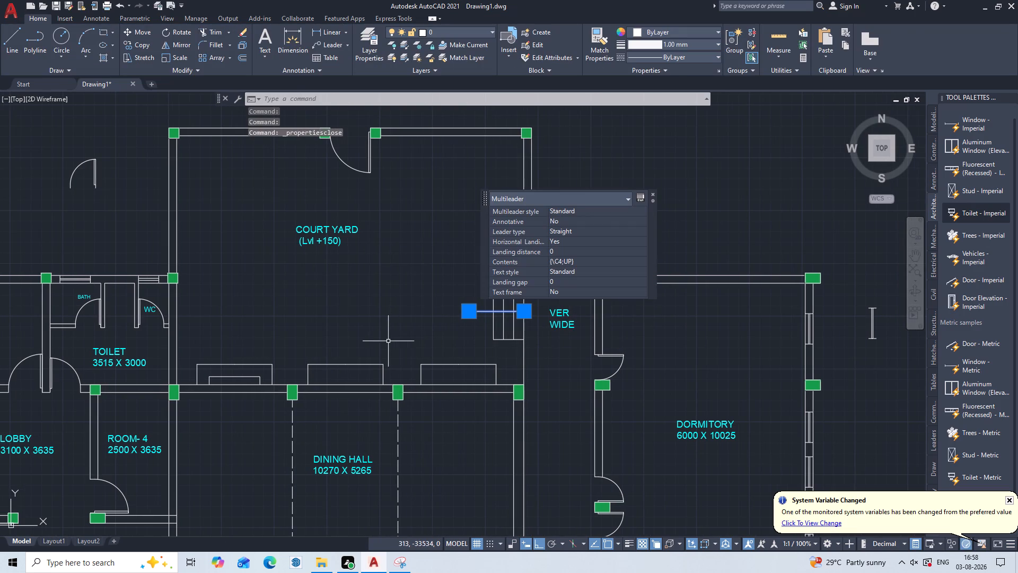
key("ctrl+1")
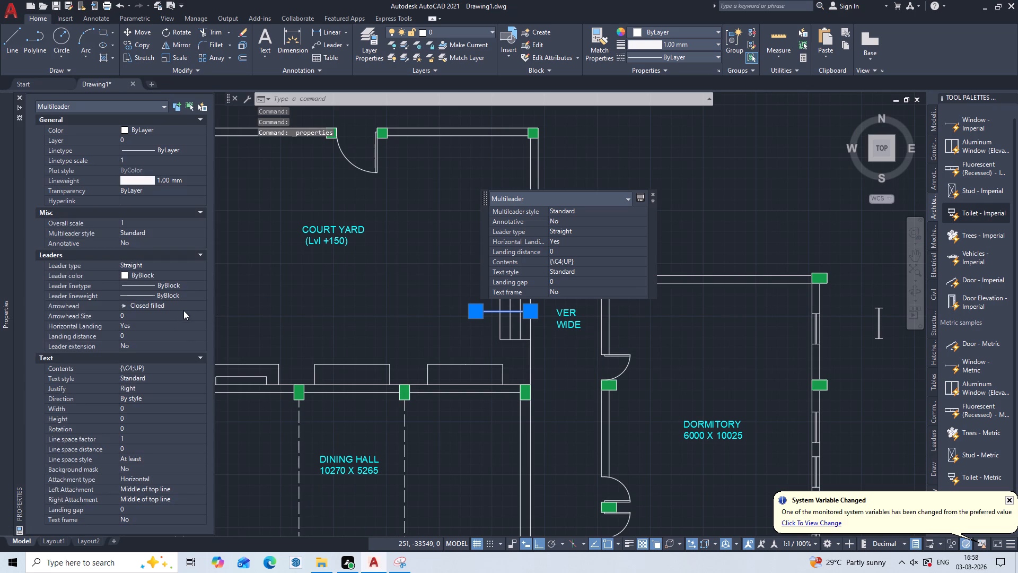
left_click(178, 316)
key("BackSpace")
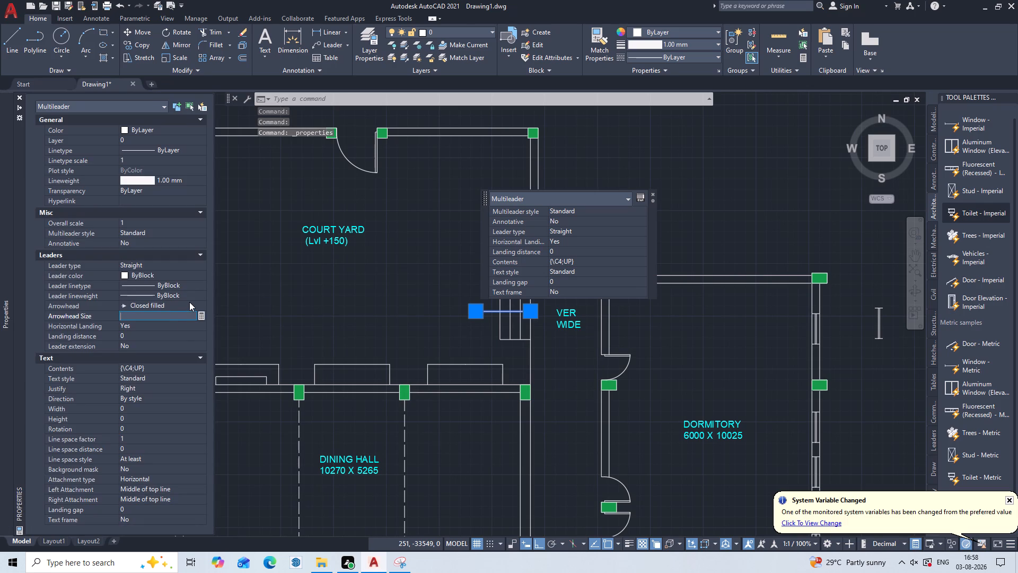
key("1")
key("0")
key("0")
key("Return")
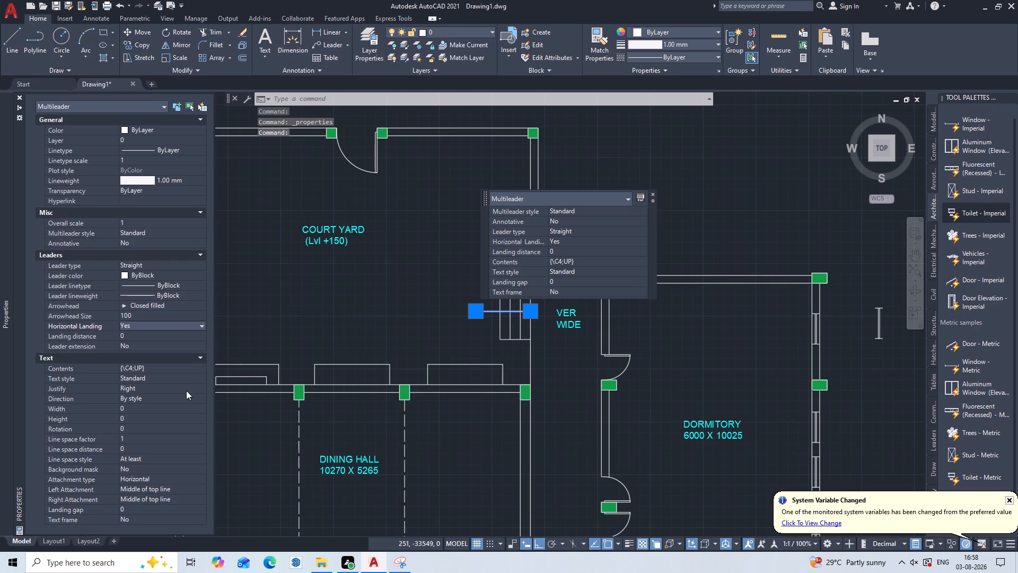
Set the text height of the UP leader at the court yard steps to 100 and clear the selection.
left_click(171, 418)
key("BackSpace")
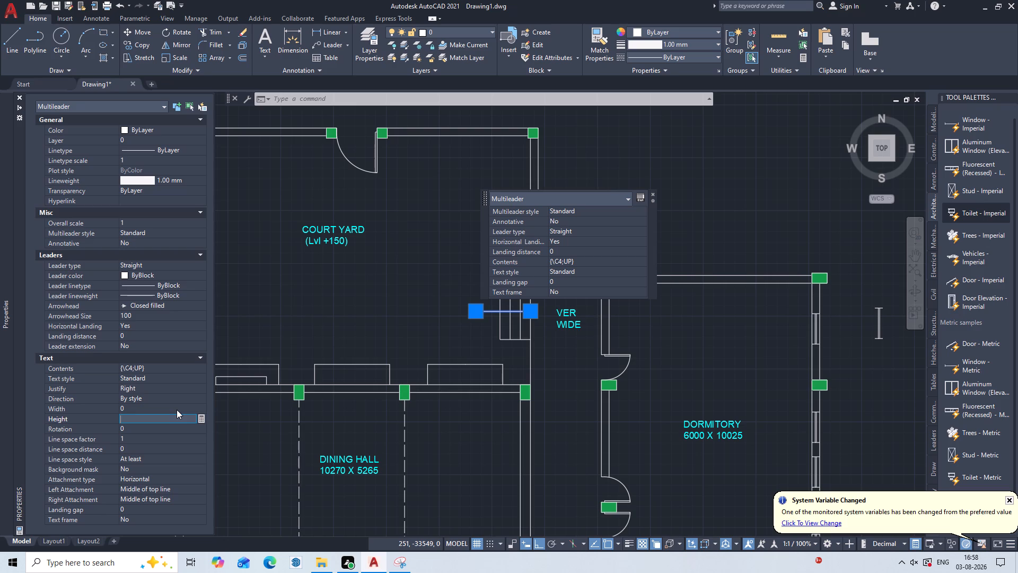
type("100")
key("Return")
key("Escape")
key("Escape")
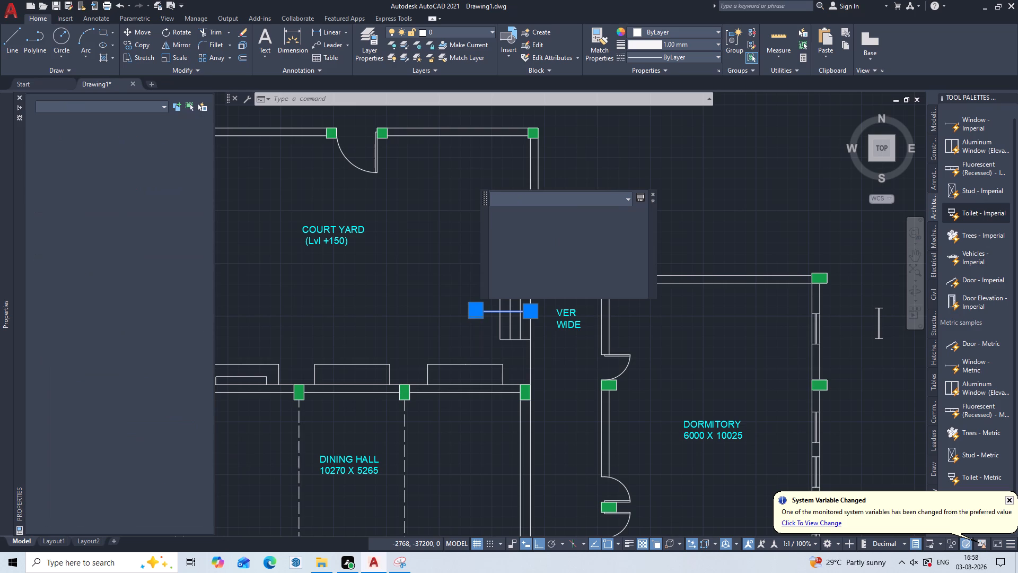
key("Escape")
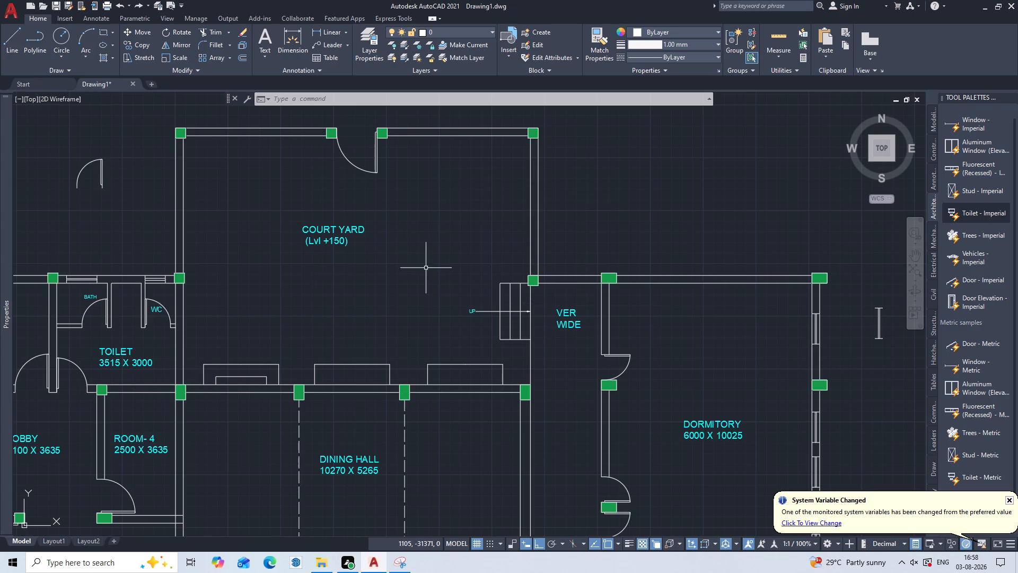
Set the arrowhead size of the UP leader at the court yard steps to 200.
left_click(475, 299)
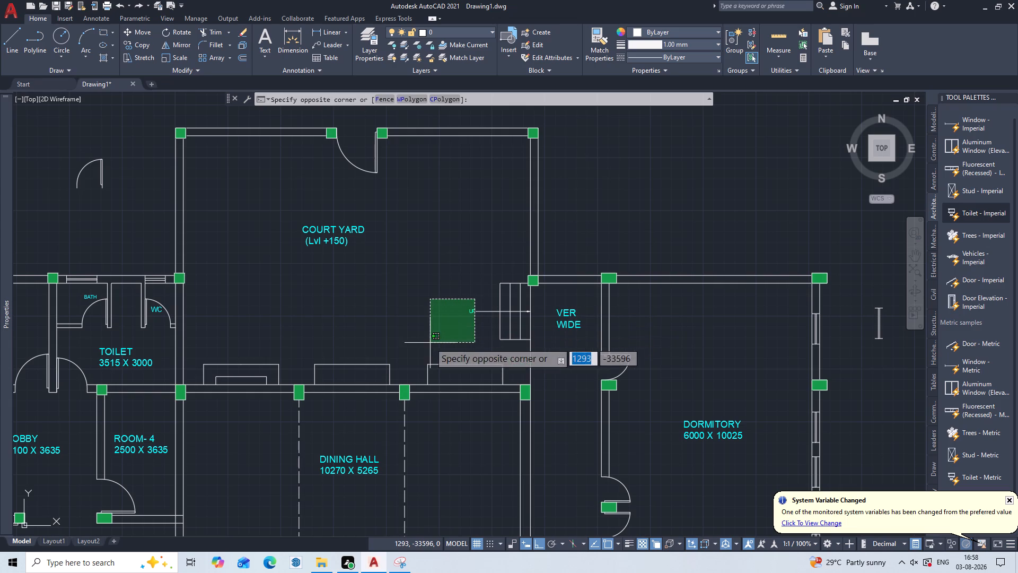
left_click(430, 343)
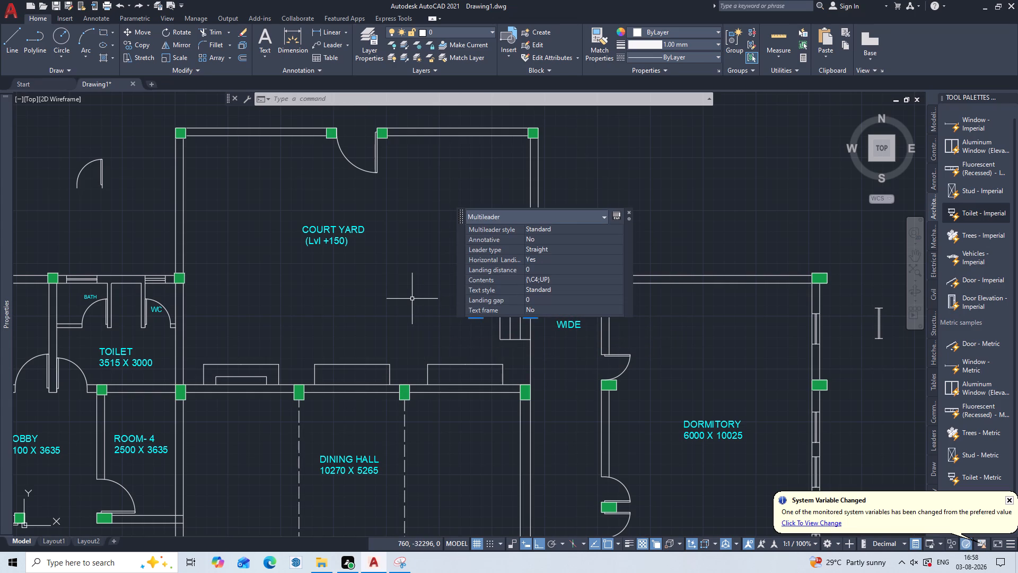
key("ctrl+1")
key("ctrl+1")
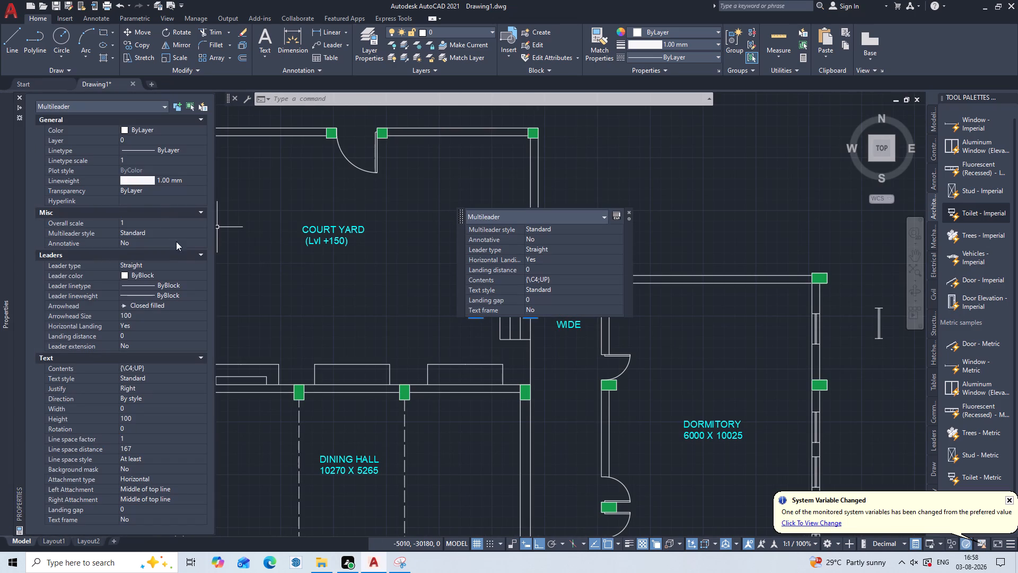
left_click(180, 311)
key("BackSpace")
type("200")
key("Return")
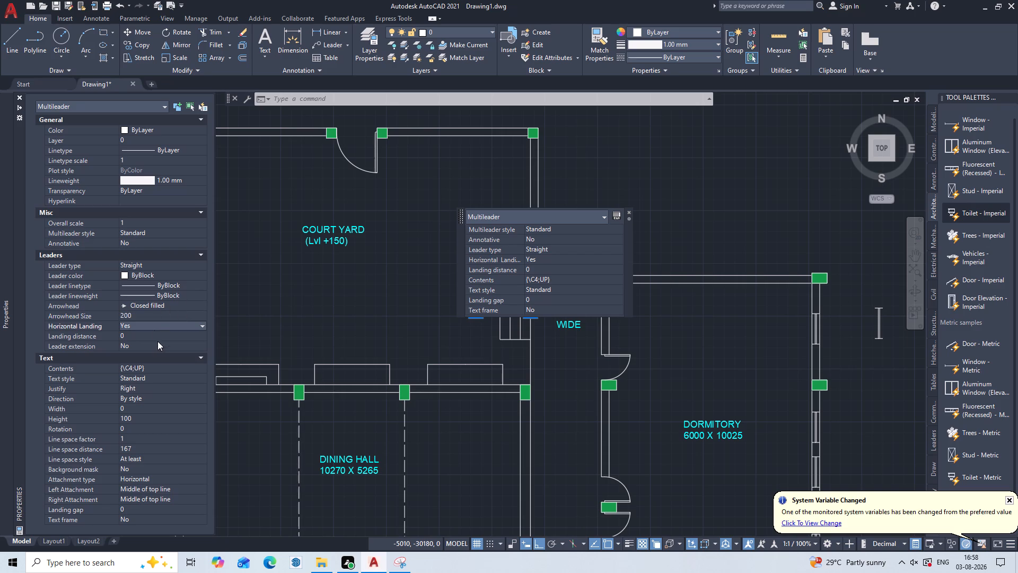
Set the text height of the UP leader at the court yard steps to 200 and clear the selection.
left_click(153, 415)
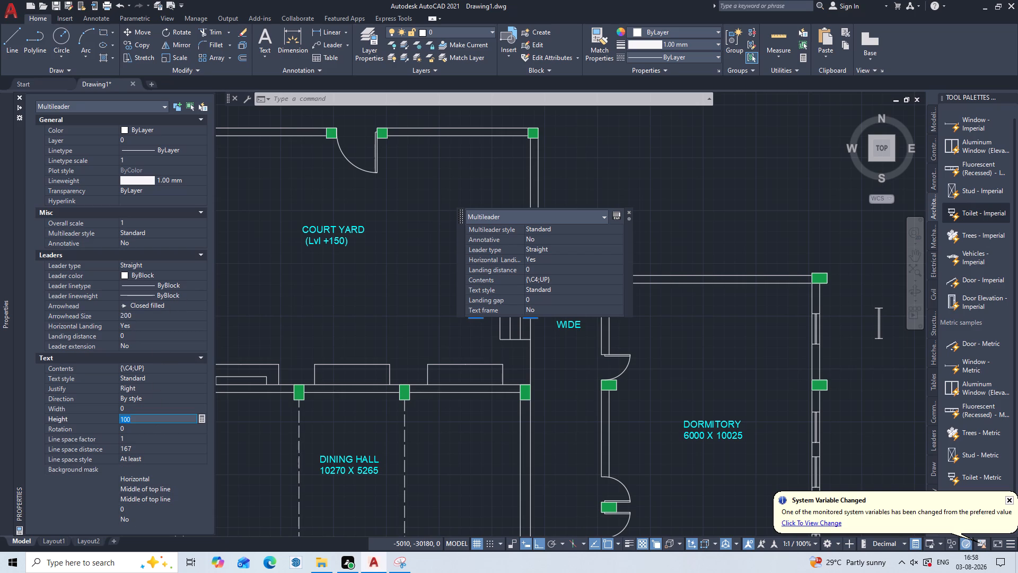
key("BackSpace")
type("200")
key("Return")
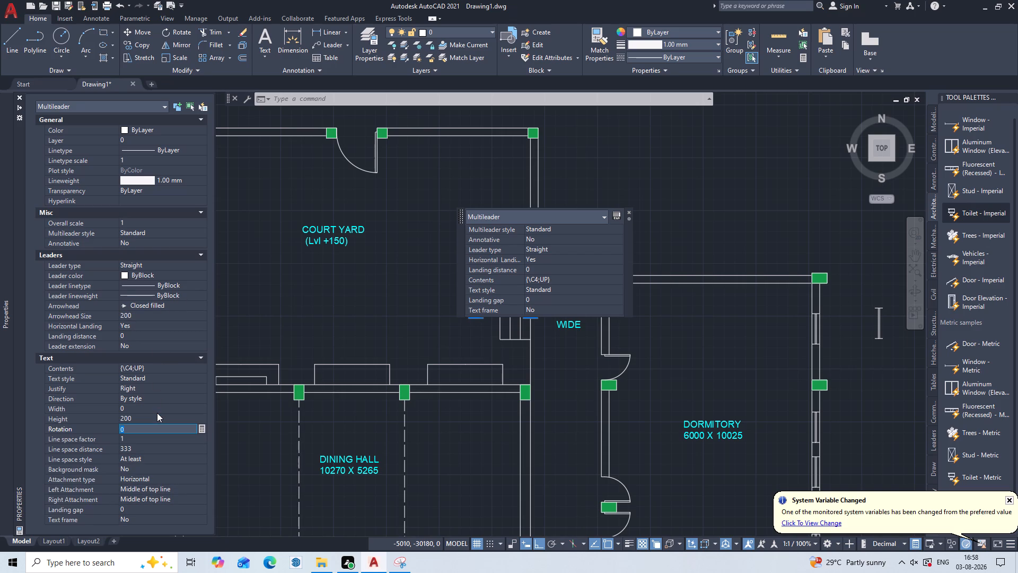
key("Escape")
key("Escape")
key("Escape")
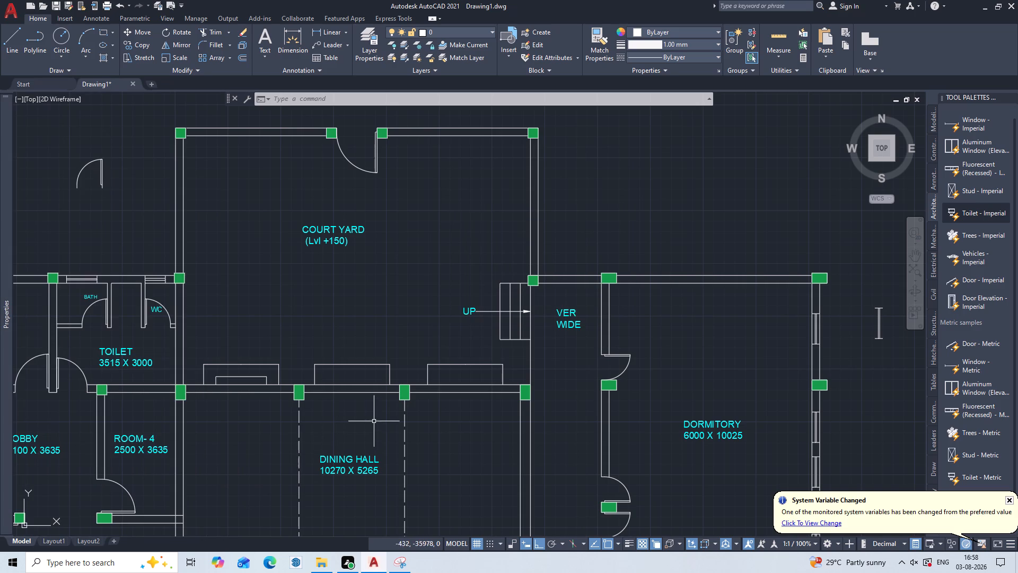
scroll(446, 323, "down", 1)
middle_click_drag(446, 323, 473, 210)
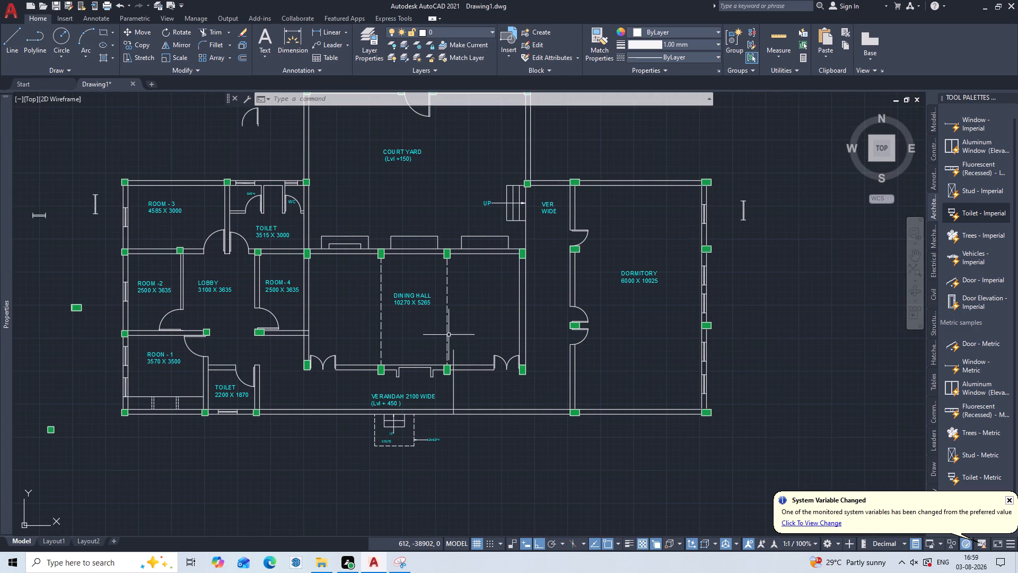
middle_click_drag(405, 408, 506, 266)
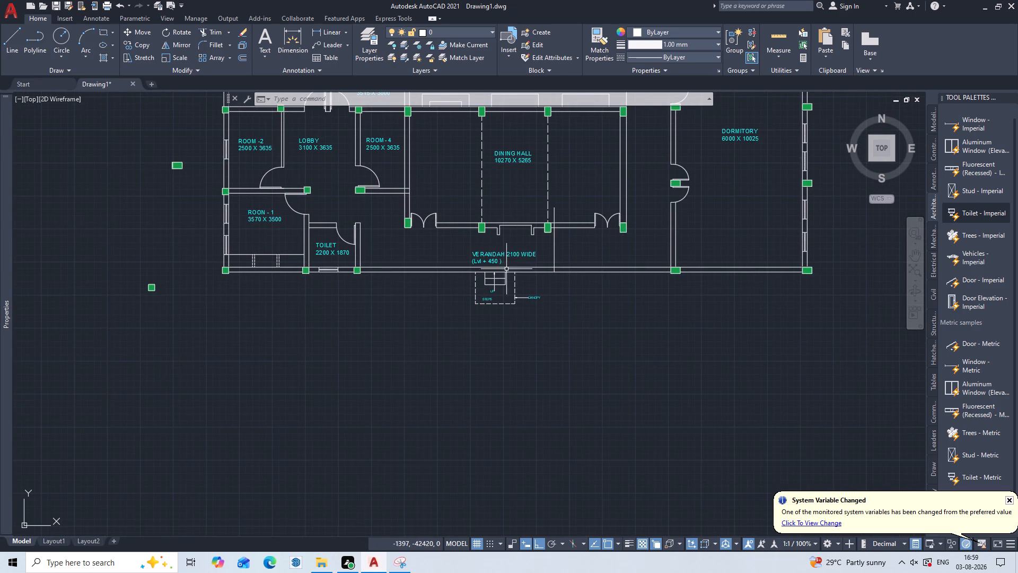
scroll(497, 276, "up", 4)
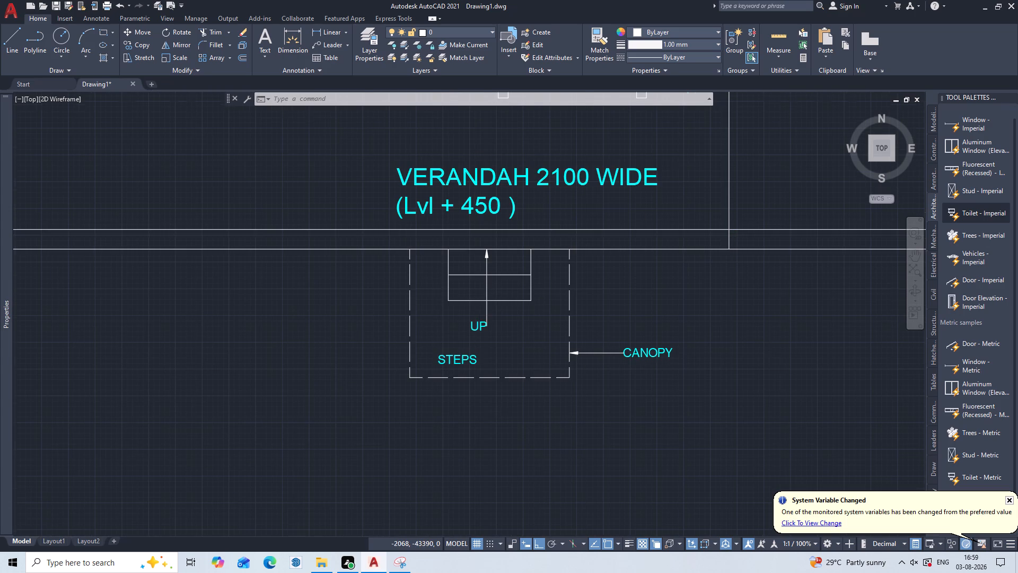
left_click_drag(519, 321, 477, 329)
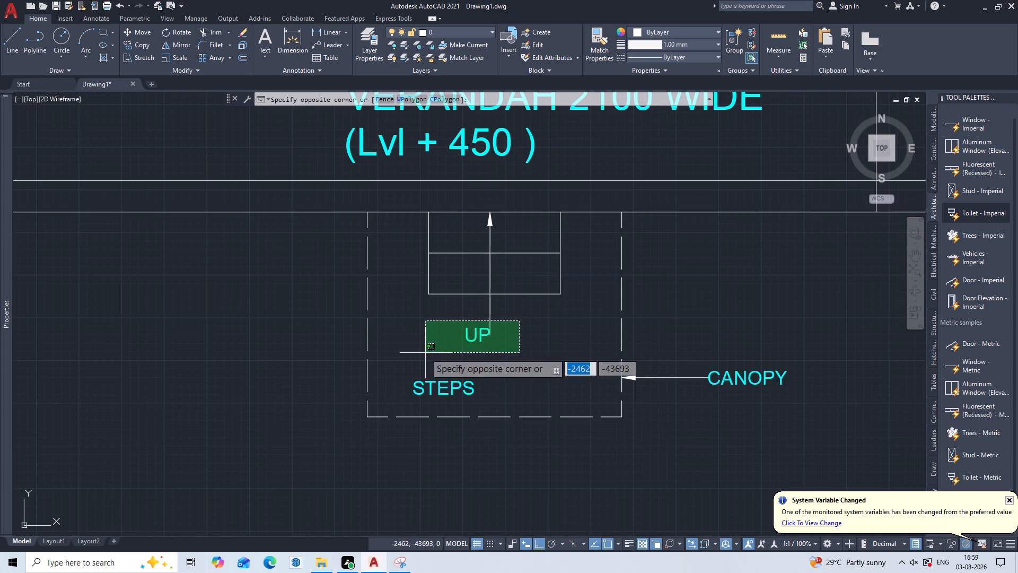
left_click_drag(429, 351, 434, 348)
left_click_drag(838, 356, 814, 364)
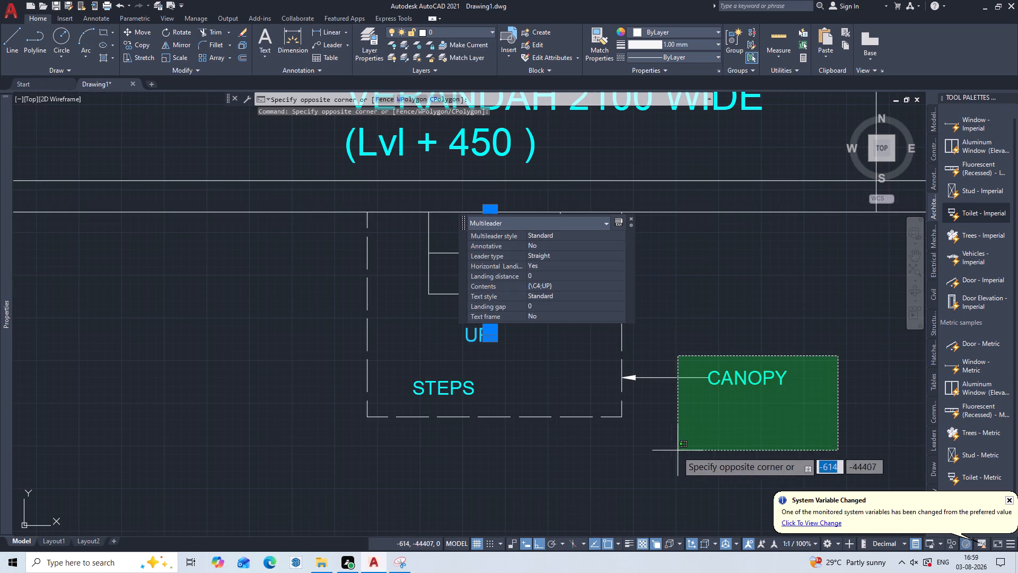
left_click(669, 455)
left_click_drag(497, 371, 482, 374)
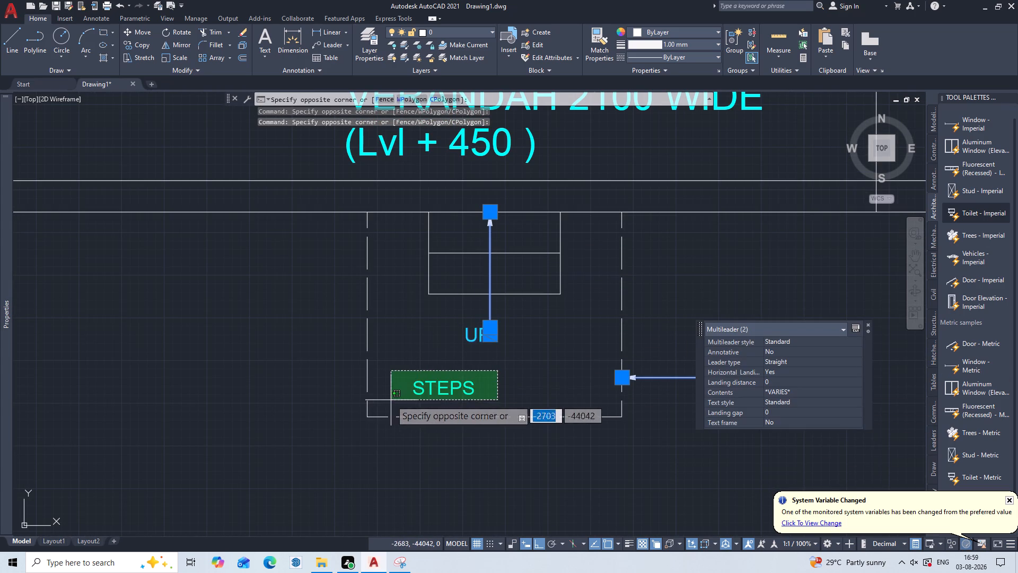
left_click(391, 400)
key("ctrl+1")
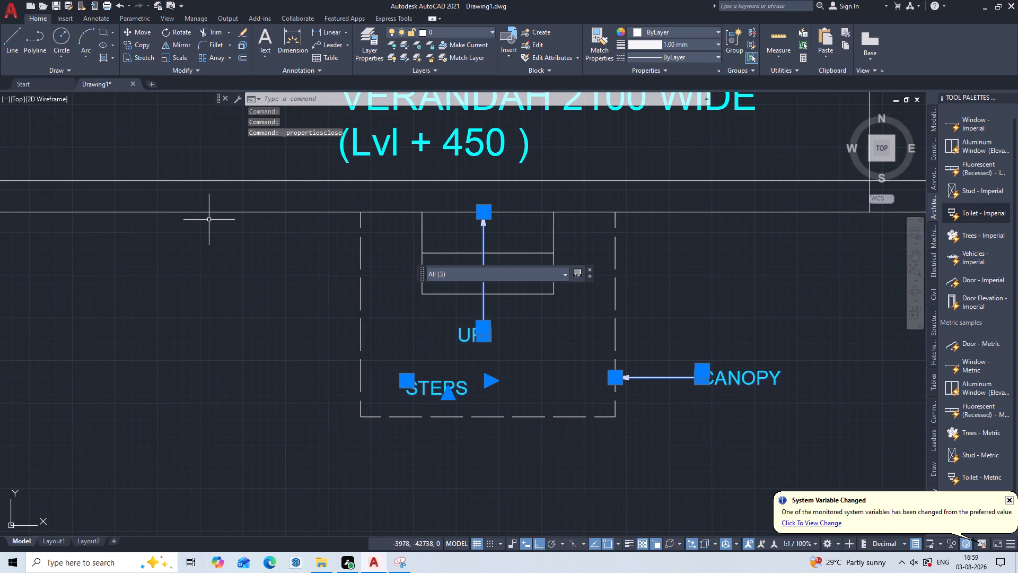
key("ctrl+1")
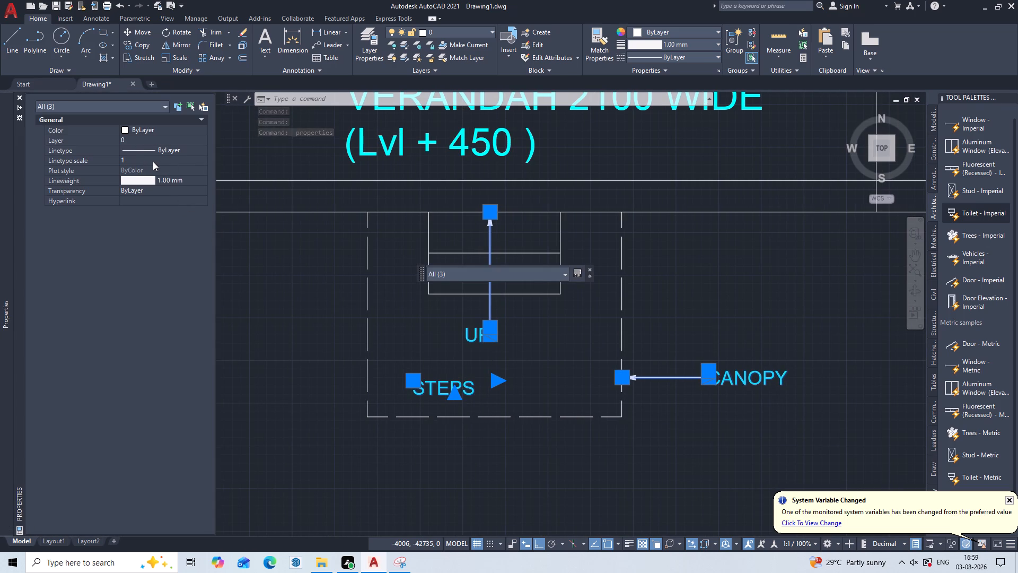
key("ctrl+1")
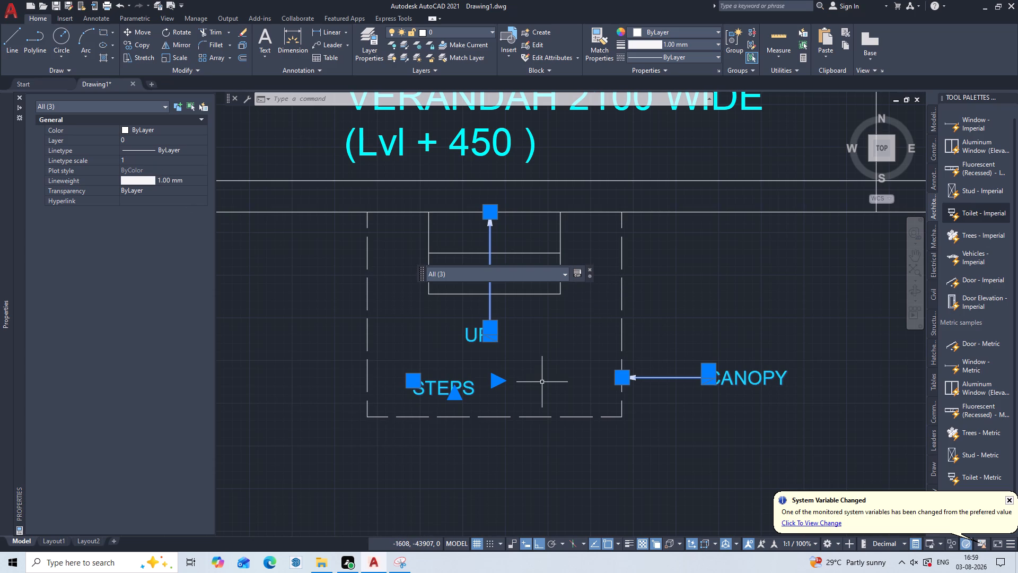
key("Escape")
Set the arrowhead size of both the UP and CANOPY leaders at the verandah entrance to 200.
left_click(502, 310)
left_click(458, 341)
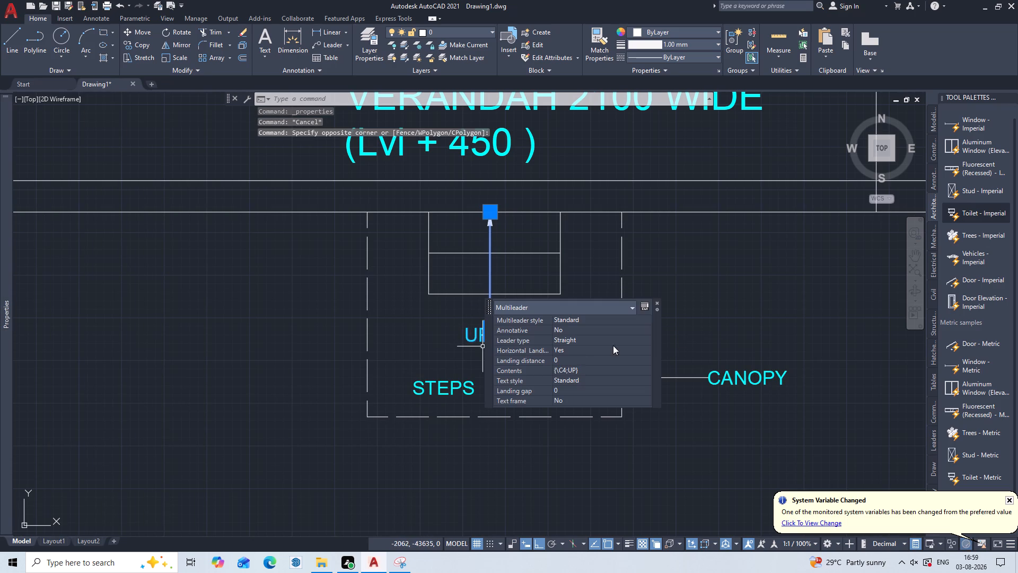
left_click(814, 335)
left_click(695, 444)
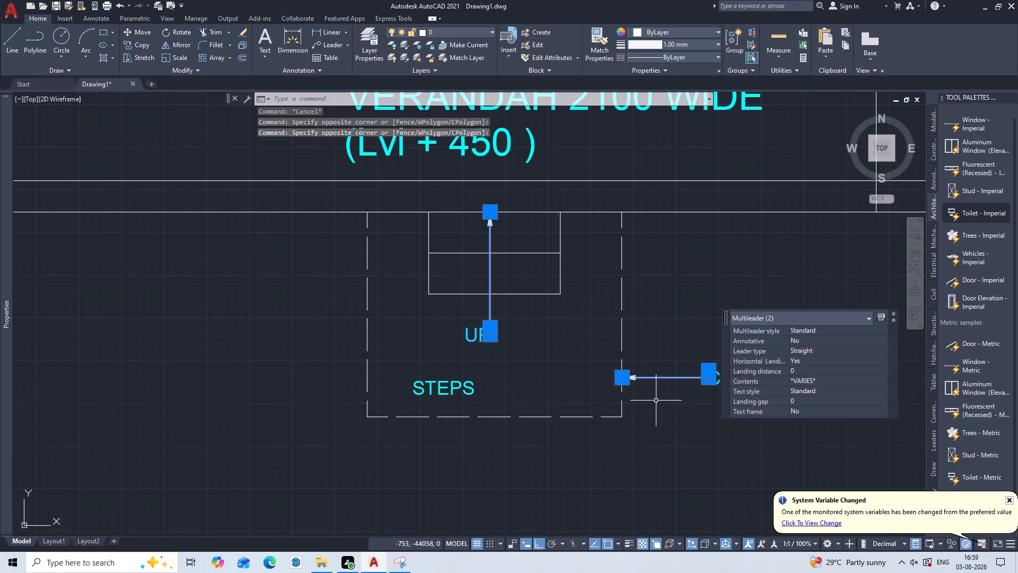
key("ctrl+1")
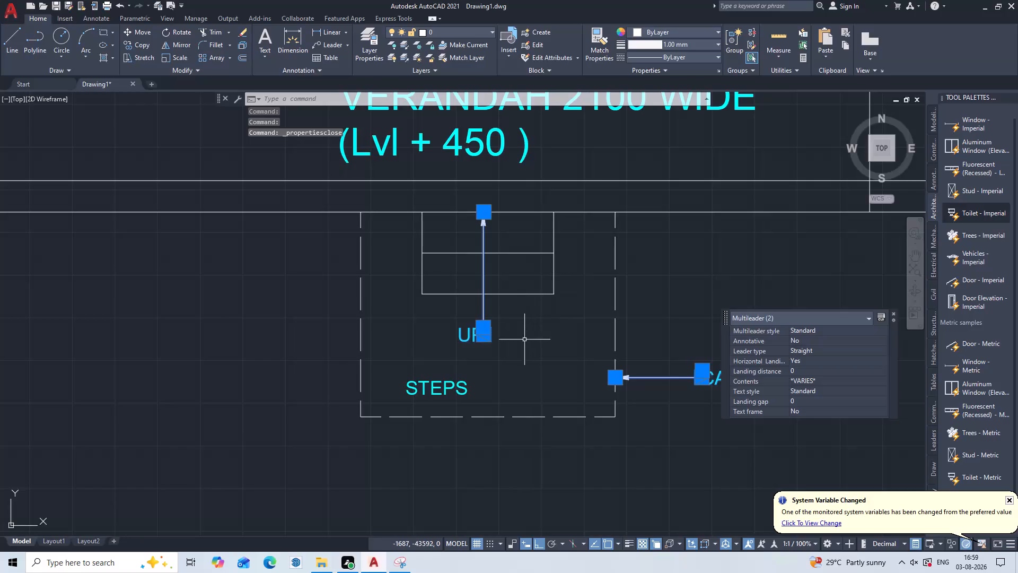
key("ctrl+1")
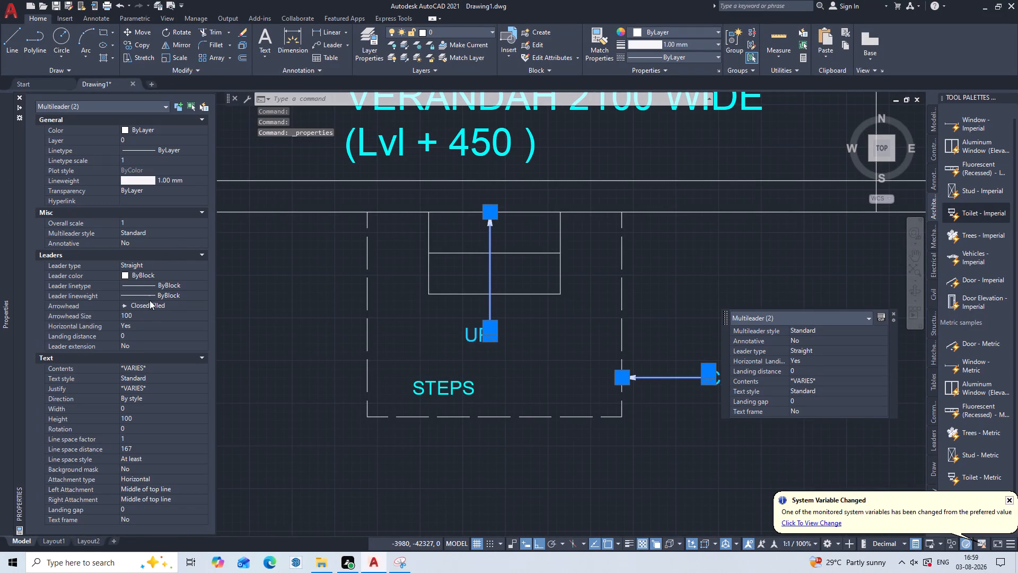
left_click(147, 309)
left_click(148, 314)
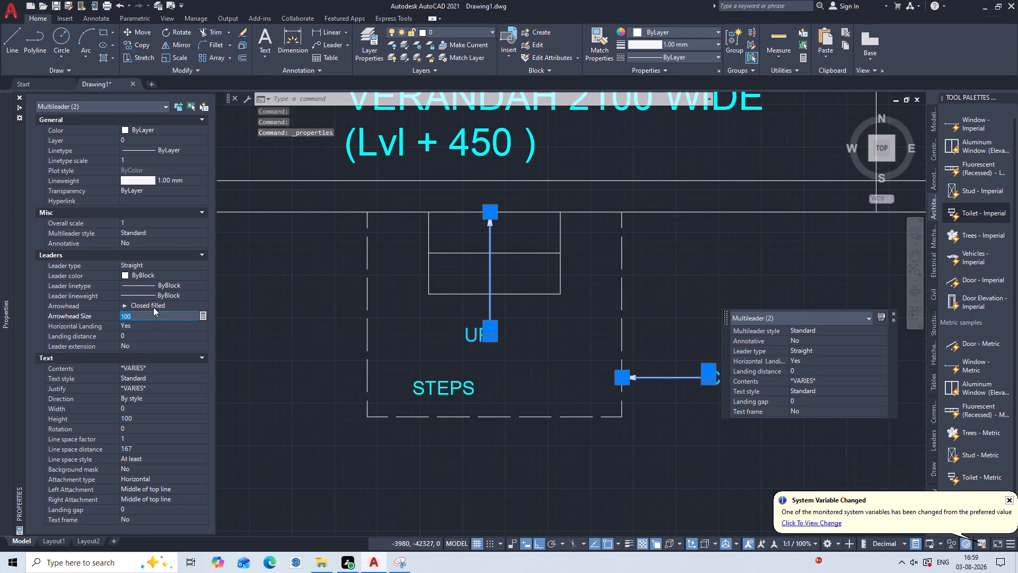
key("BackSpace")
key("2")
key("0")
key("0")
key("Return")
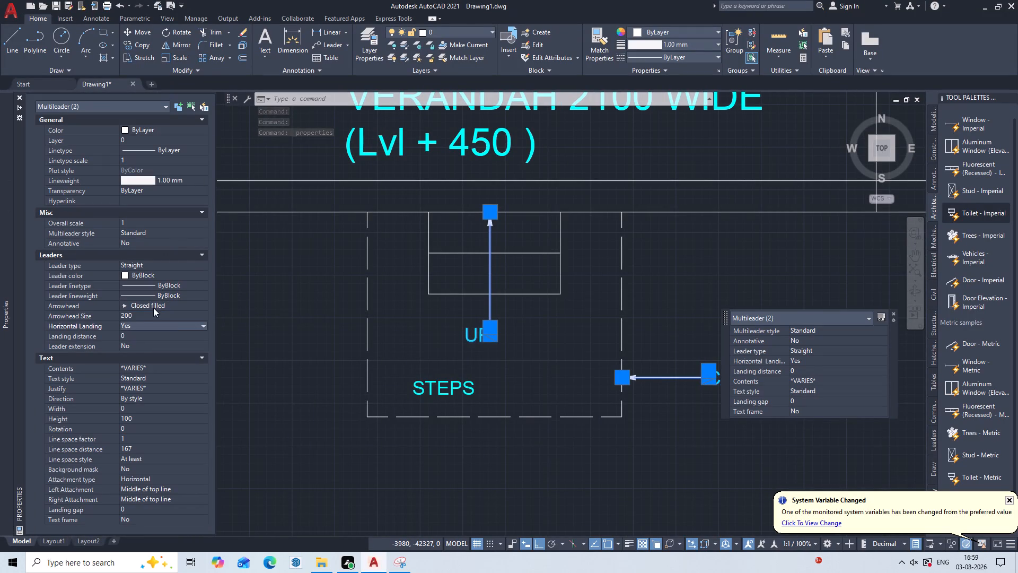
Set the text height of the UP and CANOPY leaders at the verandah entrance to 200 and clear the selection.
double_click(162, 415)
key("BackSpace")
key("BackSpace")
key("BackSpace")
type("200")
key("Return")
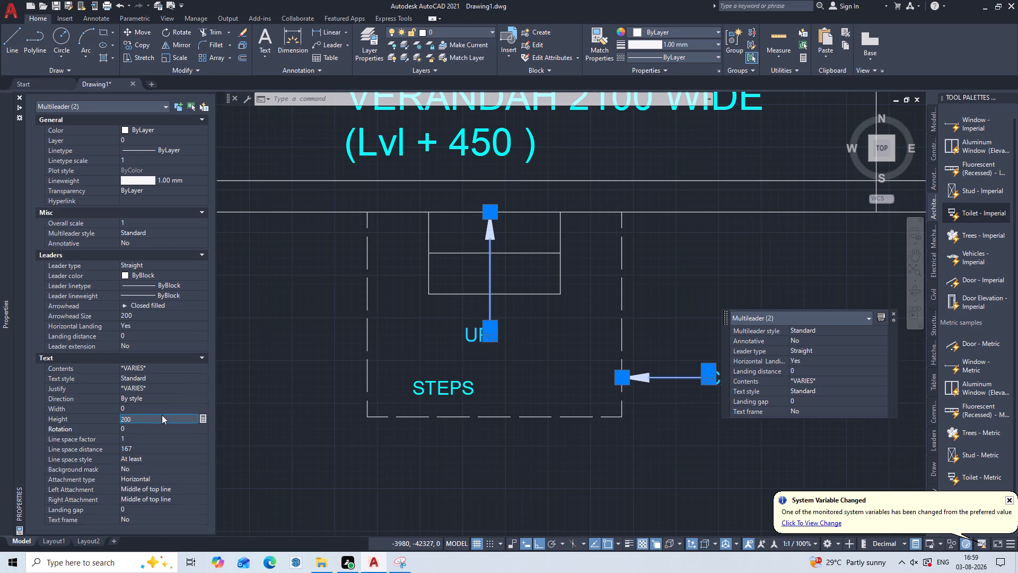
key("Escape")
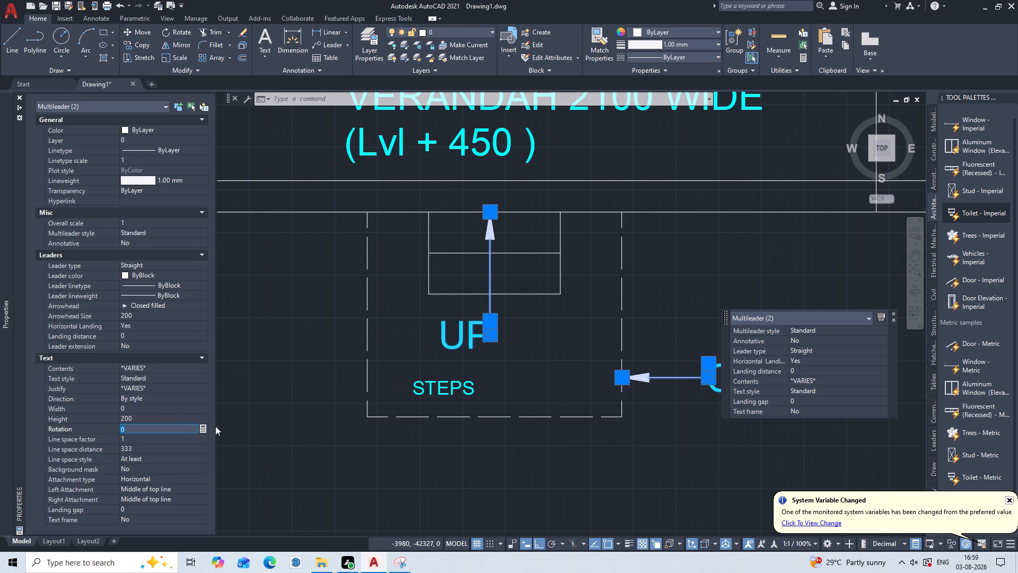
left_click_drag(490, 375, 495, 374)
key("Escape")
key("Escape")
Enlarge the STEPS label under the verandah entrance canopy, trying a text height of 200 and settling on 150.
left_click_drag(494, 373, 480, 375)
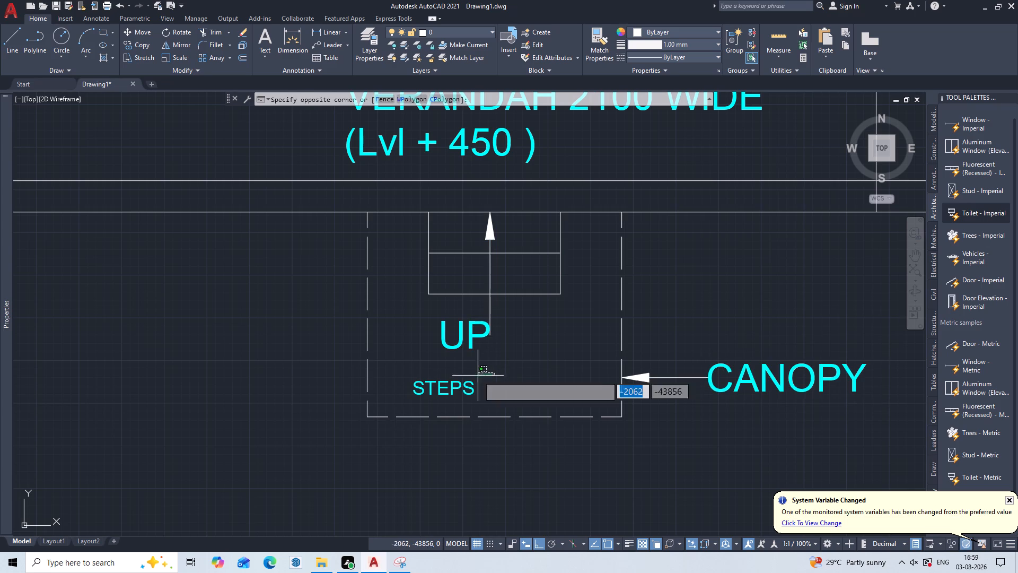
left_click(398, 402)
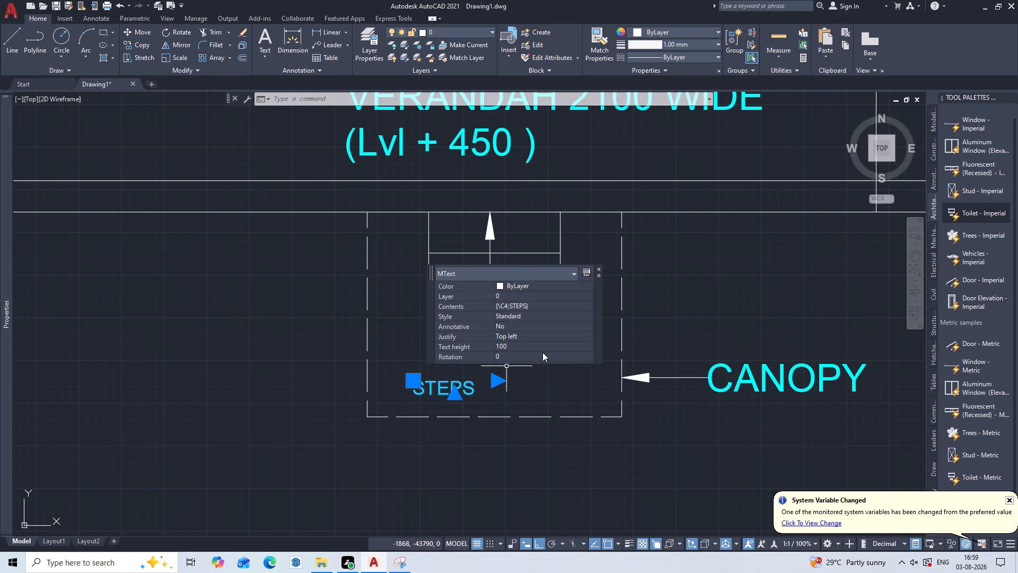
left_click(550, 340)
left_click(549, 345)
key("BackSpace")
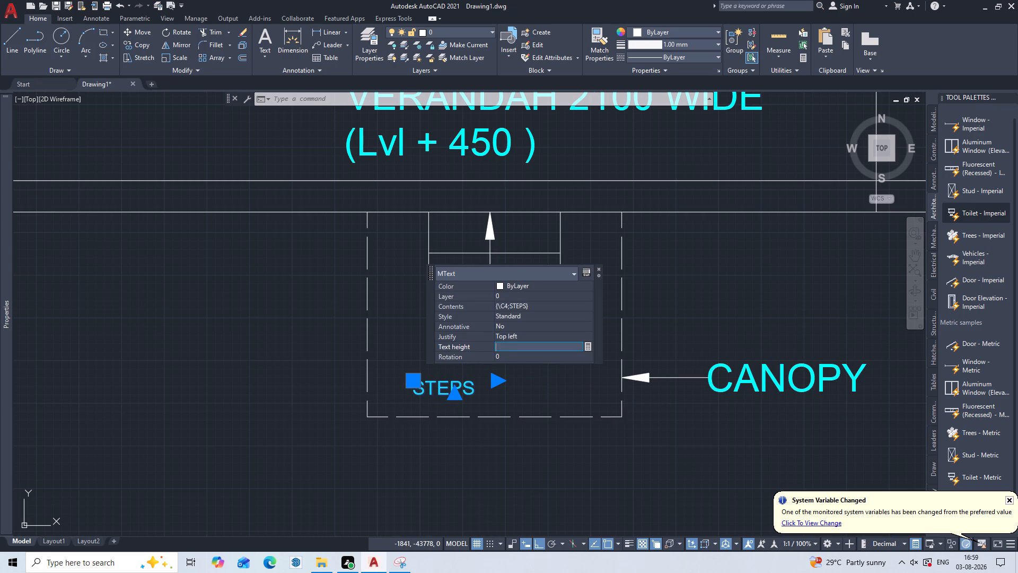
type("200")
key("Return")
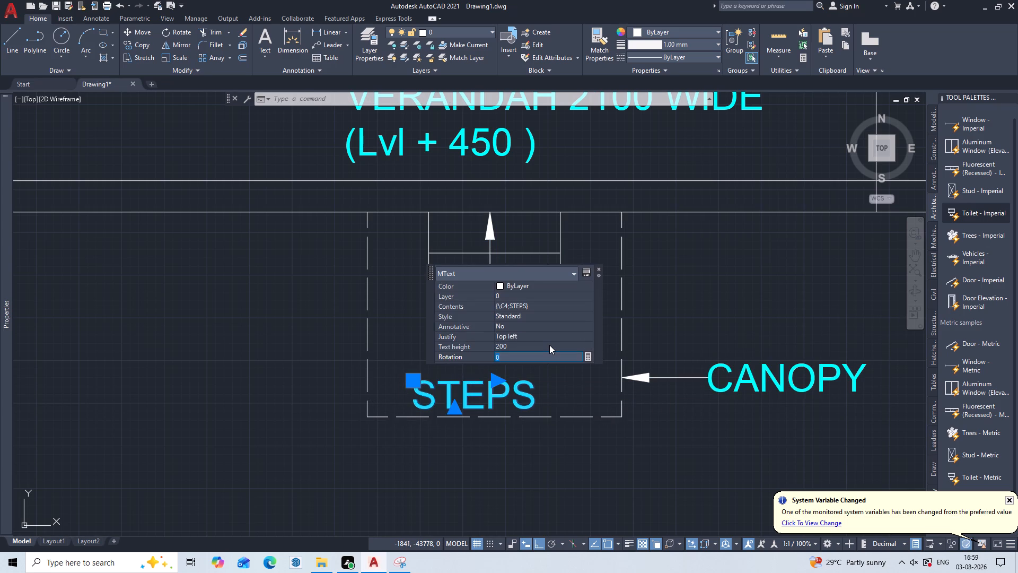
left_click(549, 345)
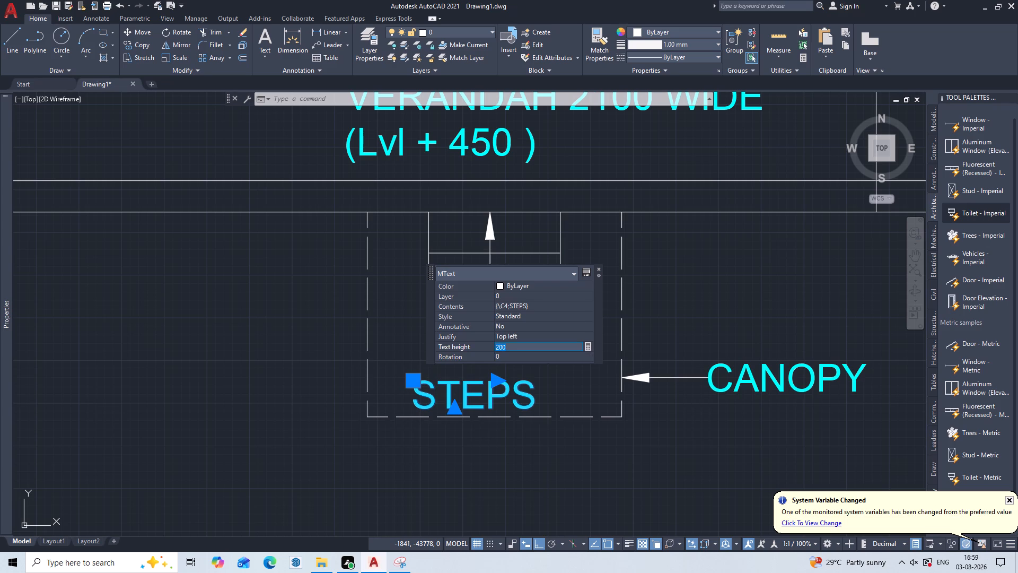
key("BackSpace")
type("150")
key("Return")
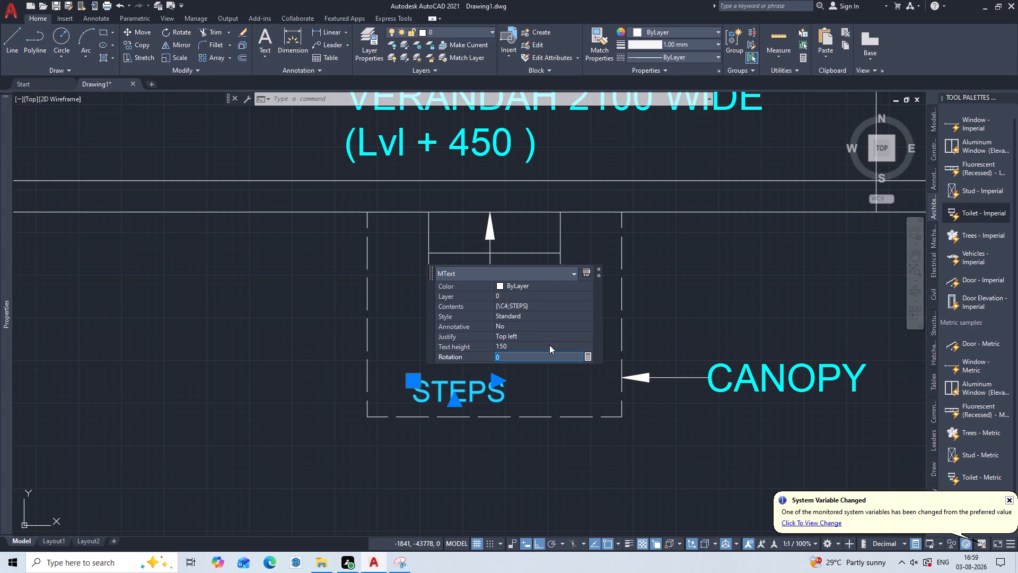
Place a multileader pointing at the door leaf in the court yard's top wall, extending about 1000 horizontally to the right.
key("Escape")
key("Escape")
scroll(537, 383, "down", 2)
middle_click_drag(537, 383, 510, 363)
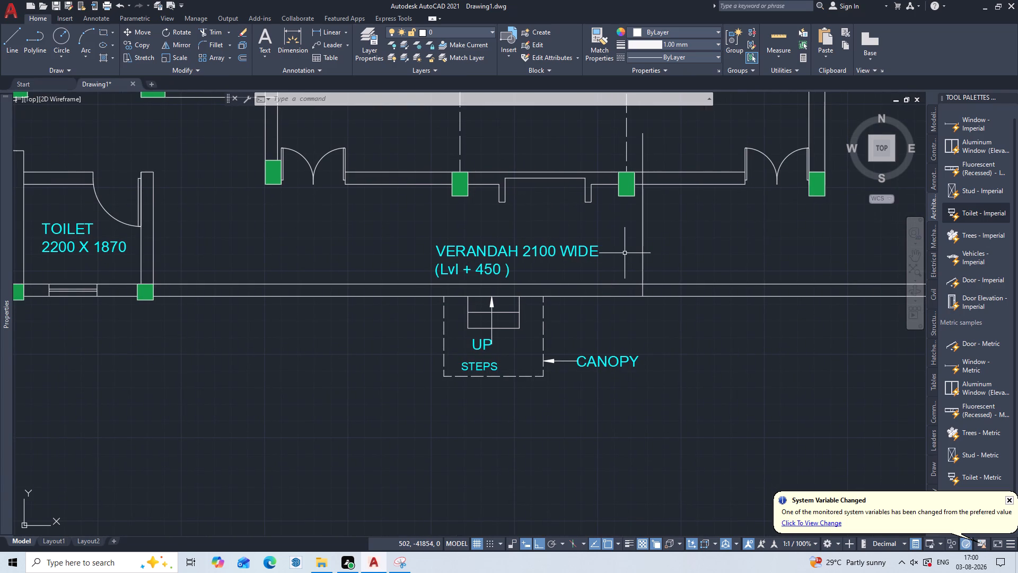
scroll(671, 224, "down", 2)
middle_click_drag(671, 224, 542, 359)
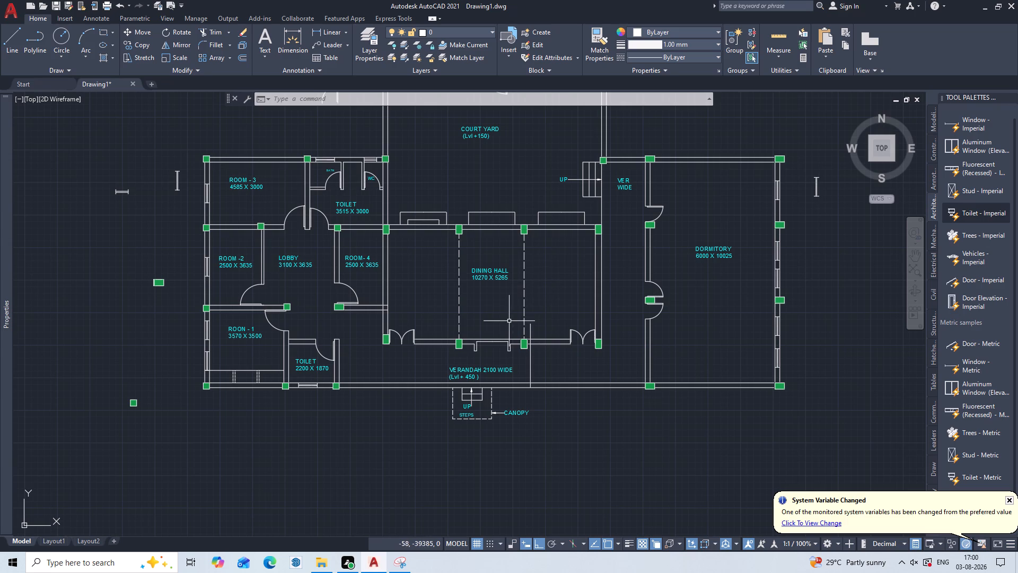
middle_click_drag(470, 243, 490, 341)
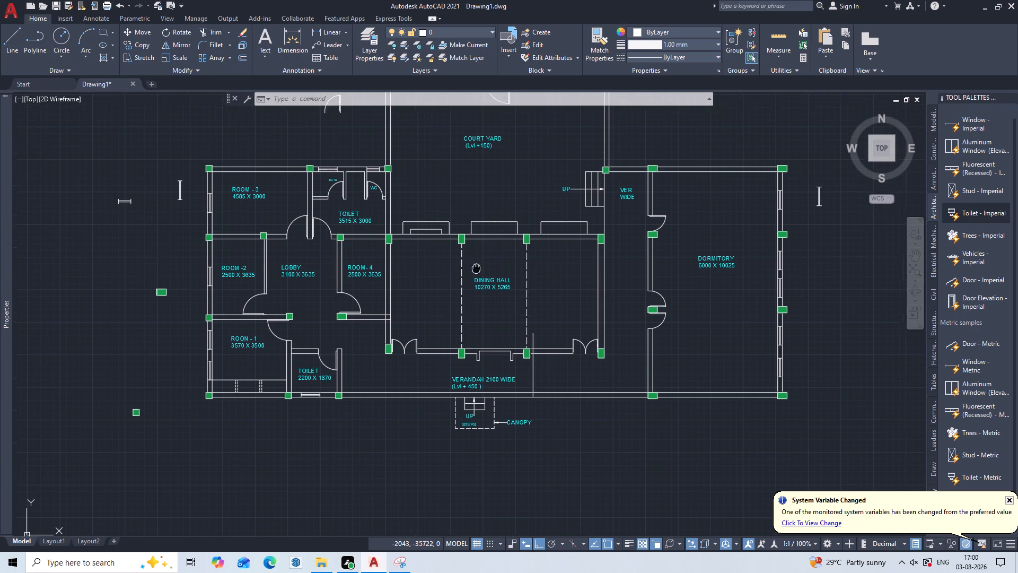
middle_click_drag(490, 341, 533, 528)
scroll(565, 359, "up", 2)
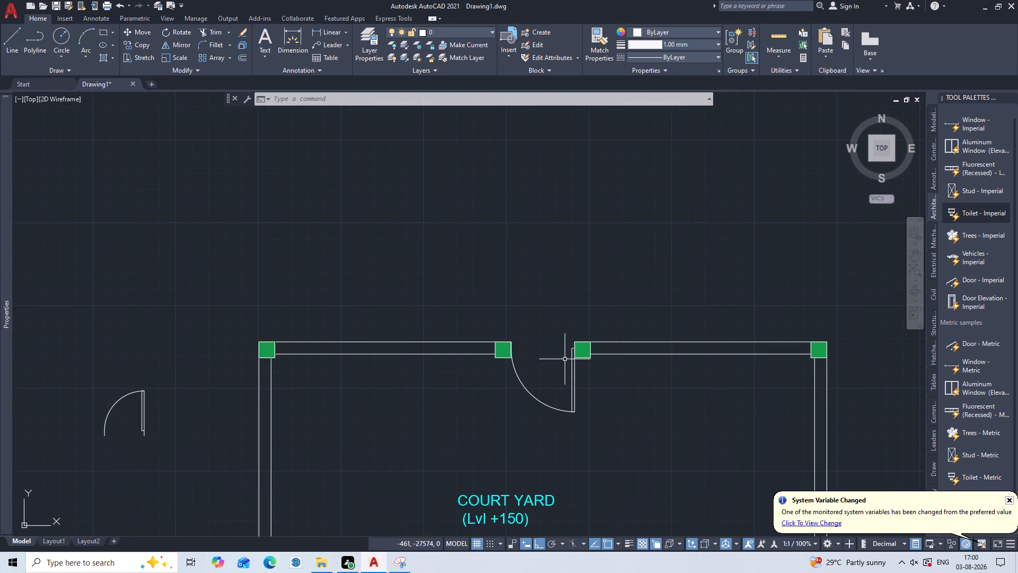
scroll(566, 403, "up", 1)
middle_click_drag(566, 403, 455, 423)
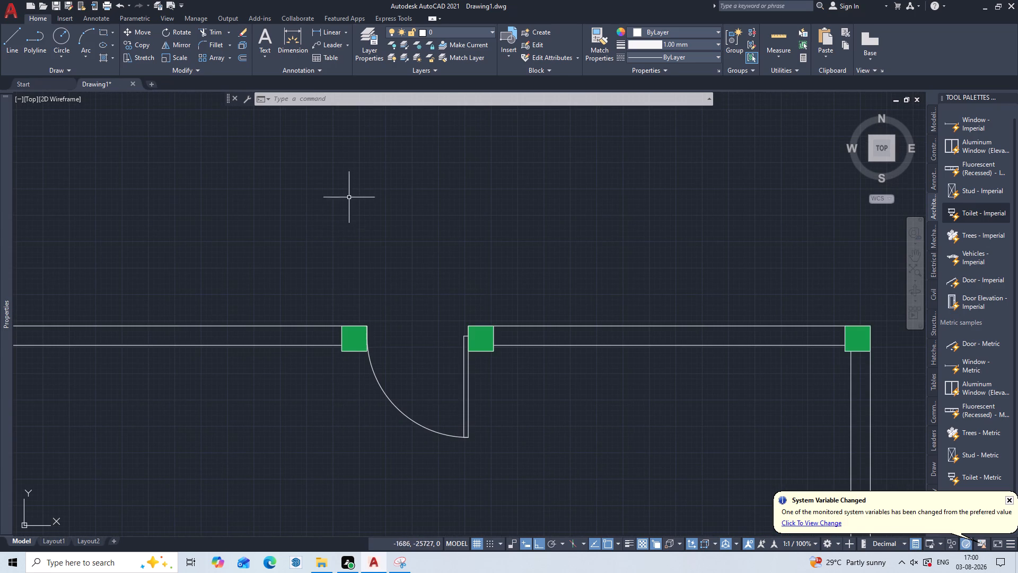
left_click(327, 46)
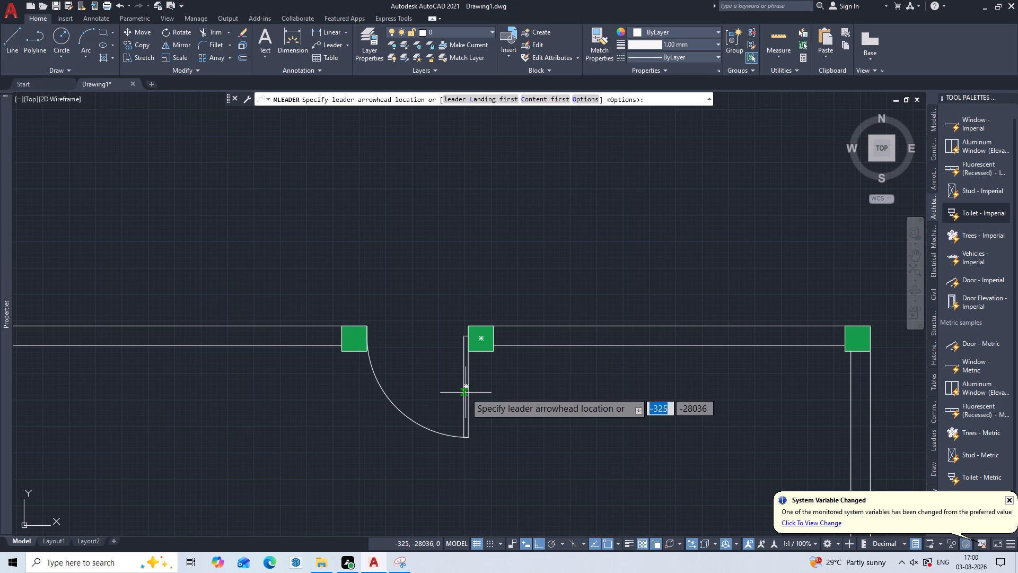
left_click(466, 393)
left_click(549, 401)
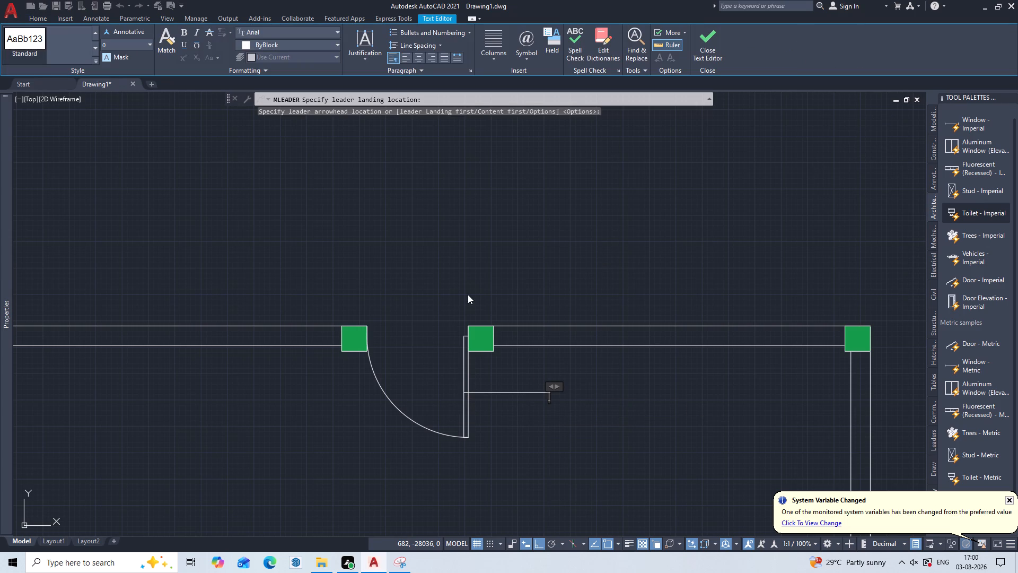
Enter the leader's text as WICKET GATE in cyan and save the text.
left_click(274, 44)
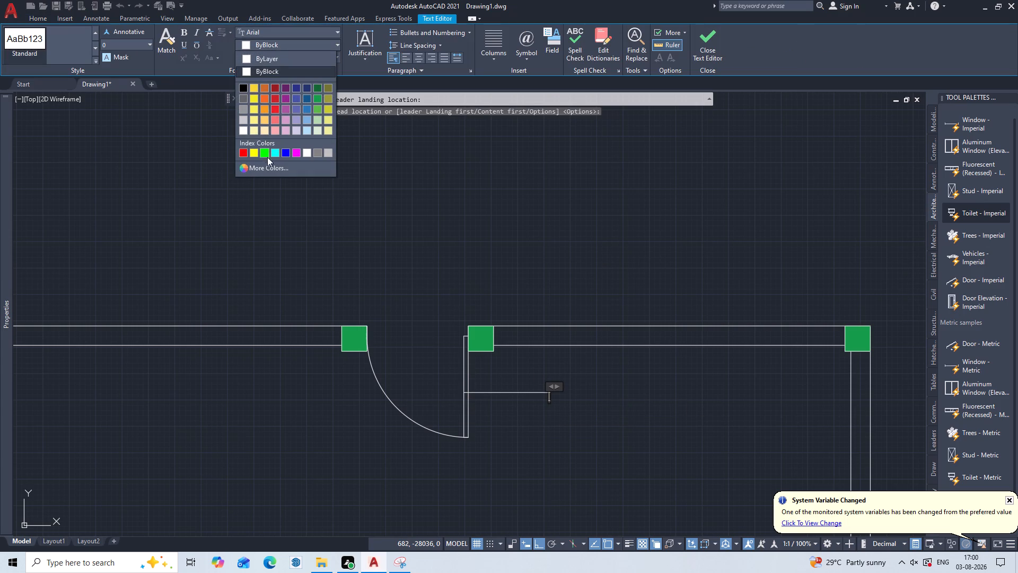
left_click(275, 155)
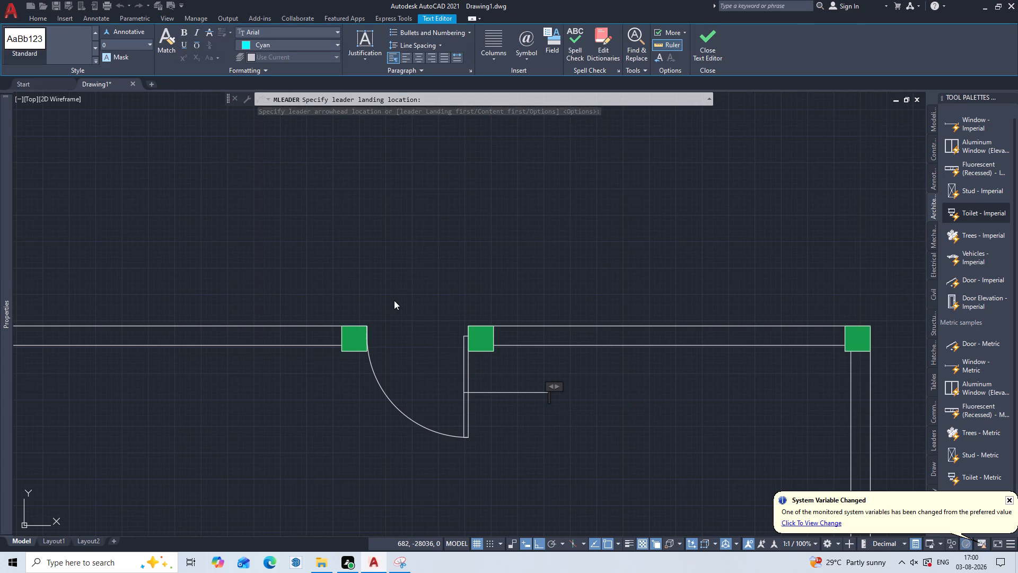
type("WICL\\")
key("BackSpace")
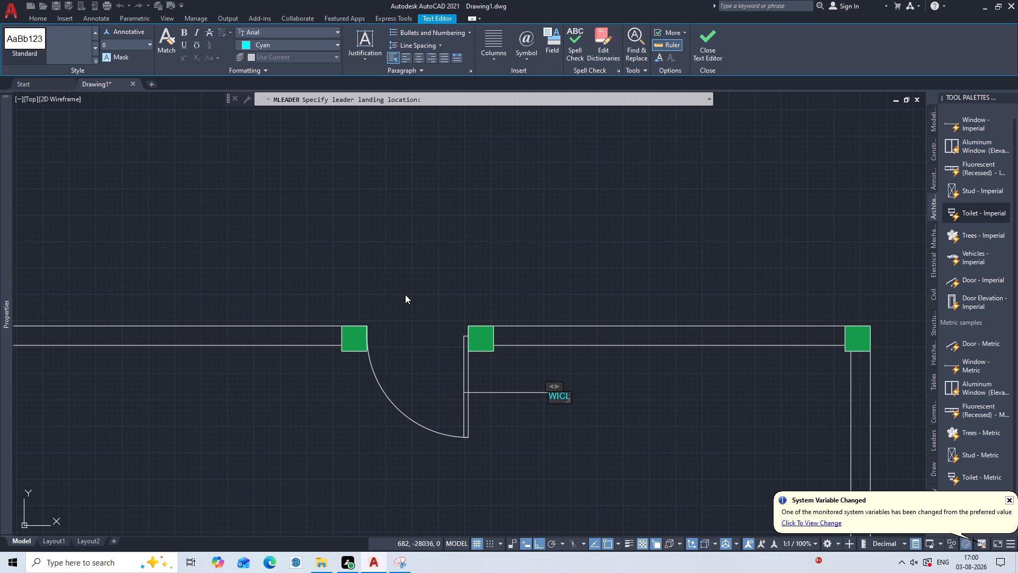
key("BackSpace")
type("KET GATE")
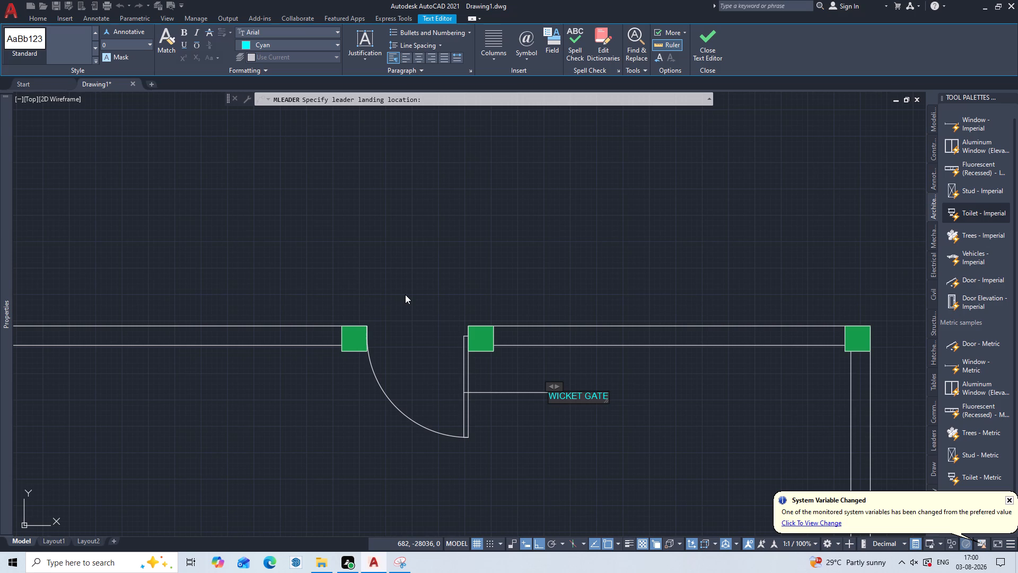
key("space")
key("Escape")
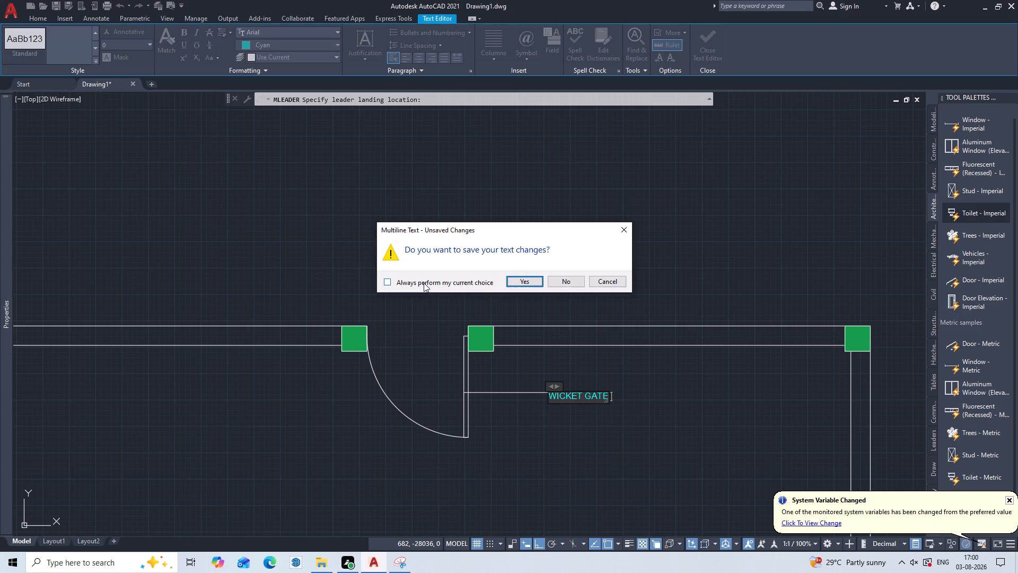
left_click(519, 282)
Set the arrowhead size of the WICKET GATE leader to 200.
left_click(591, 403)
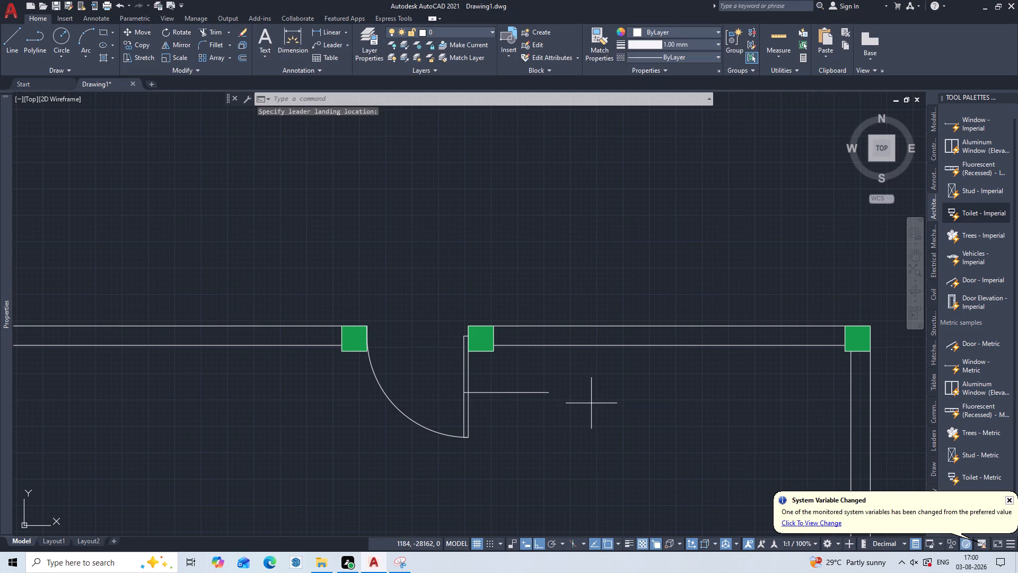
left_click_drag(543, 377, 519, 379)
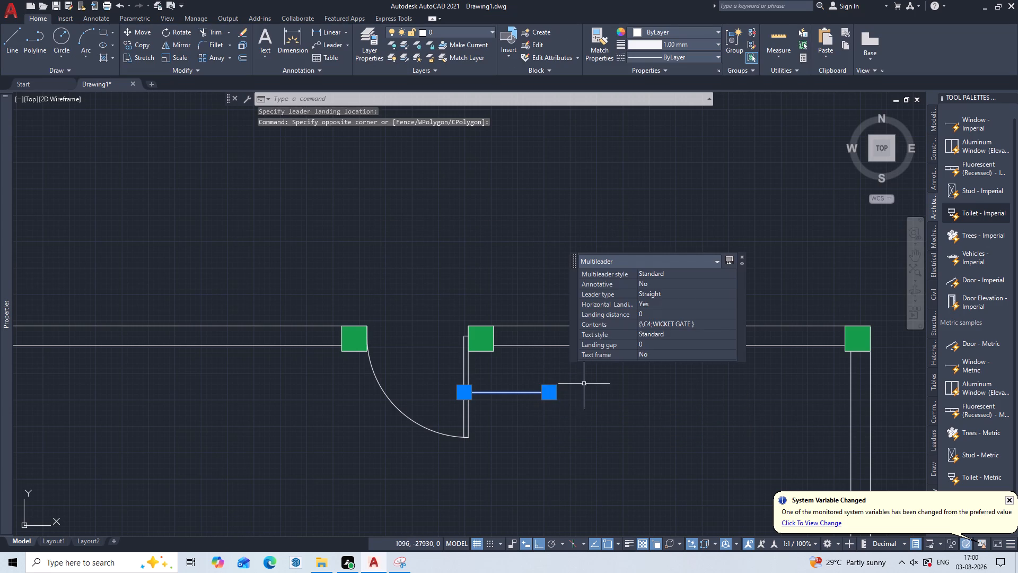
key("ctrl+1")
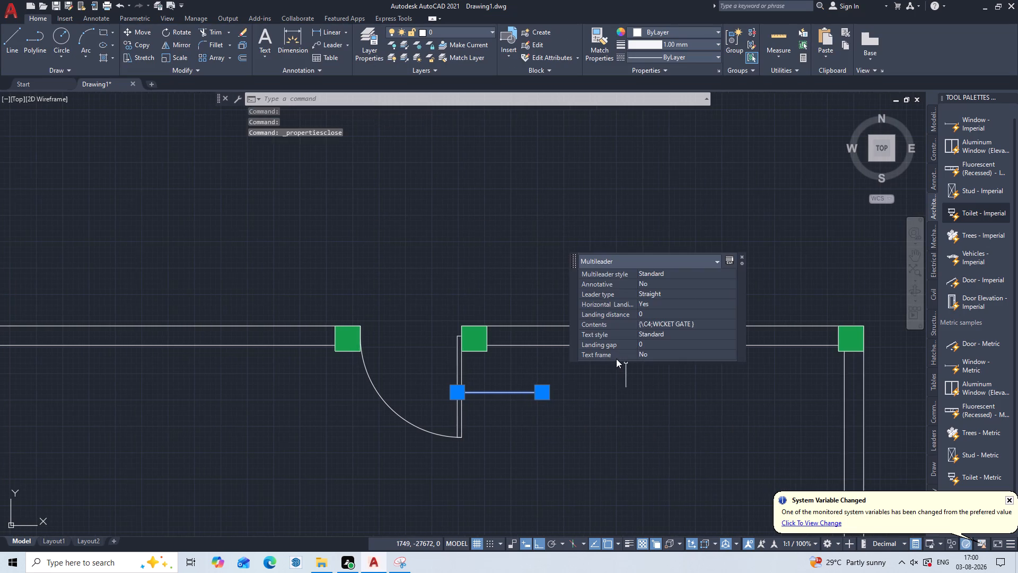
key("ctrl+1")
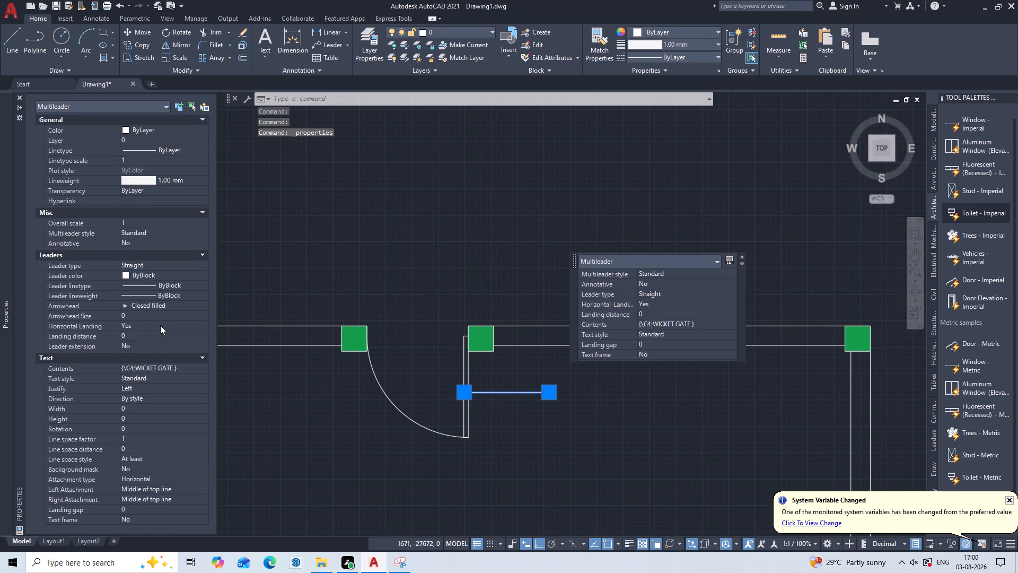
left_click(167, 316)
key("BackSpace")
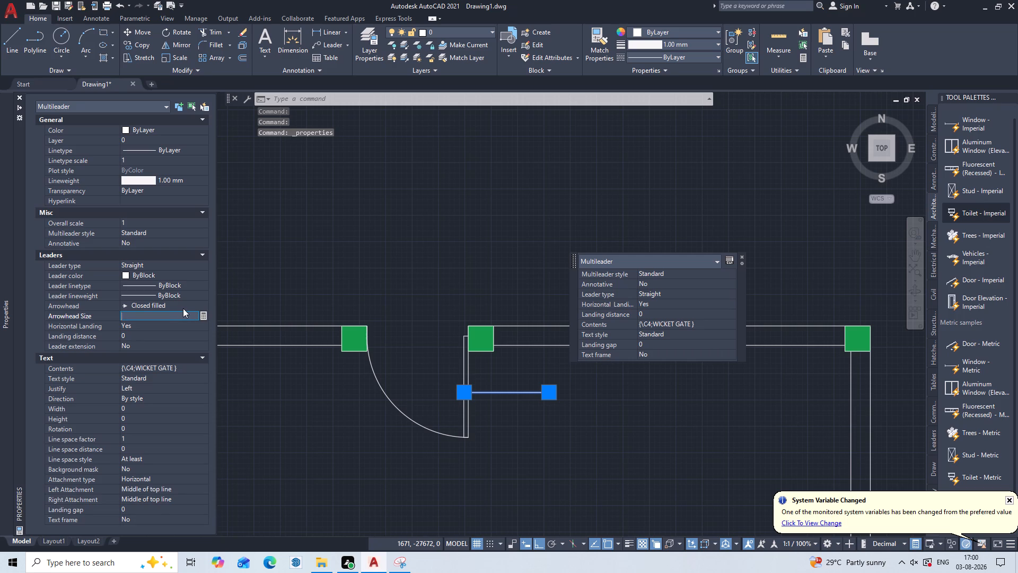
key("2")
key("0")
key("0")
Set the text height of the WICKET GATE leader to 200 and clear the selection.
left_click(174, 421)
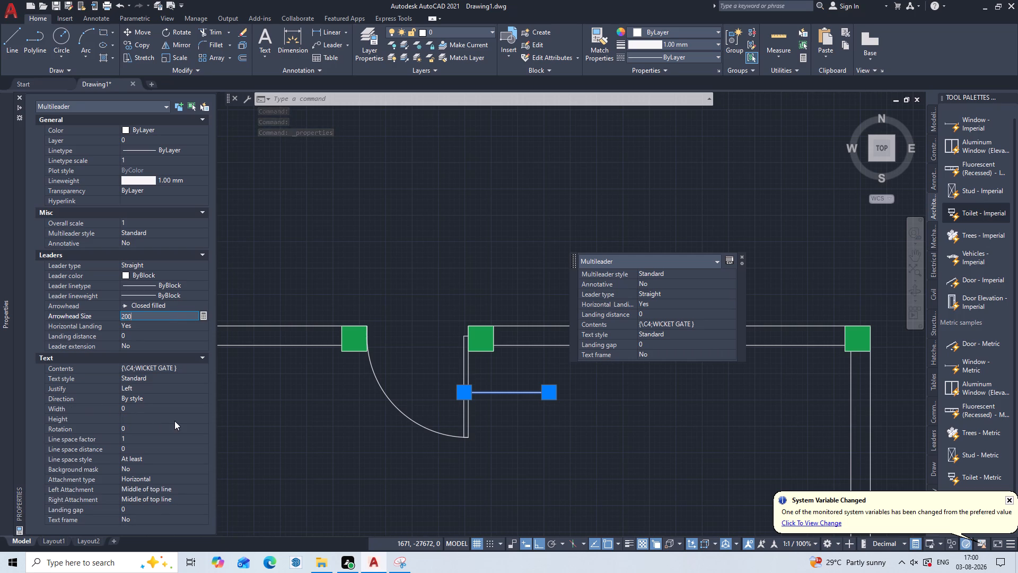
key("BackSpace")
type("200")
key("Return")
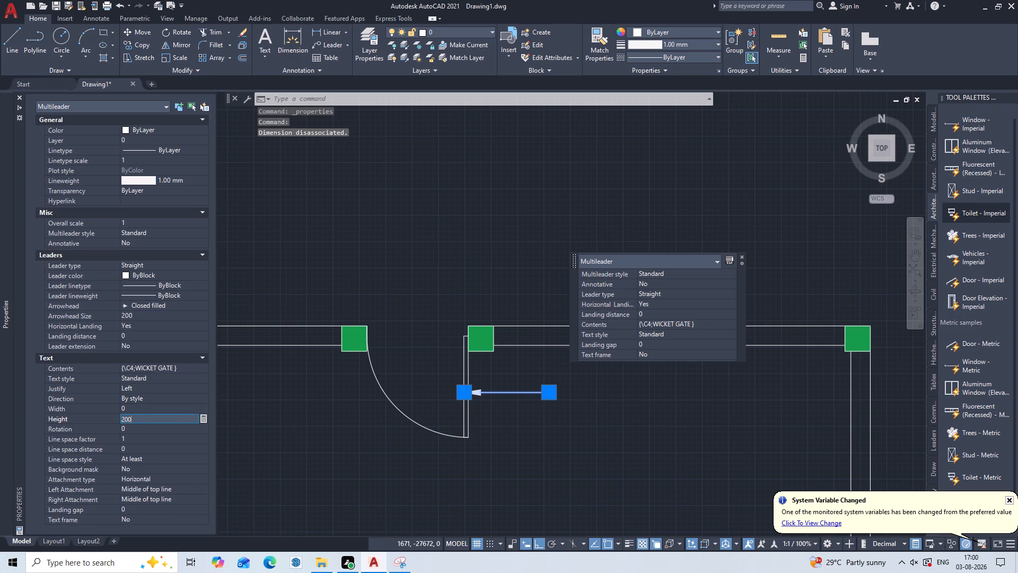
key("Escape")
key("Escape")
key("Escape")
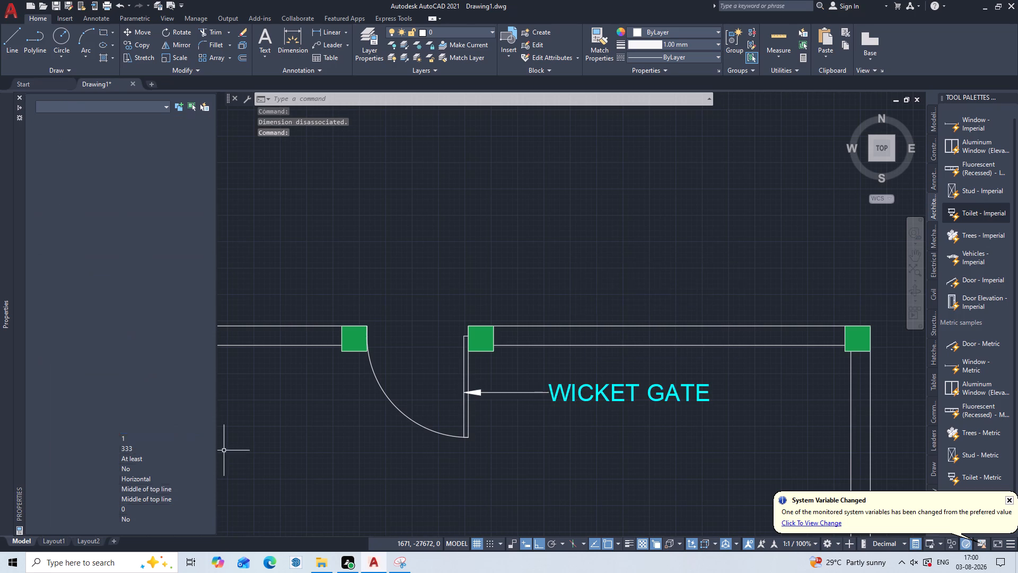
Place a multileader on the inner face of the court yard's top wall, left of the gate, running about 520 straight down.
scroll(314, 428, "down", 2)
middle_click_drag(319, 432, 490, 287)
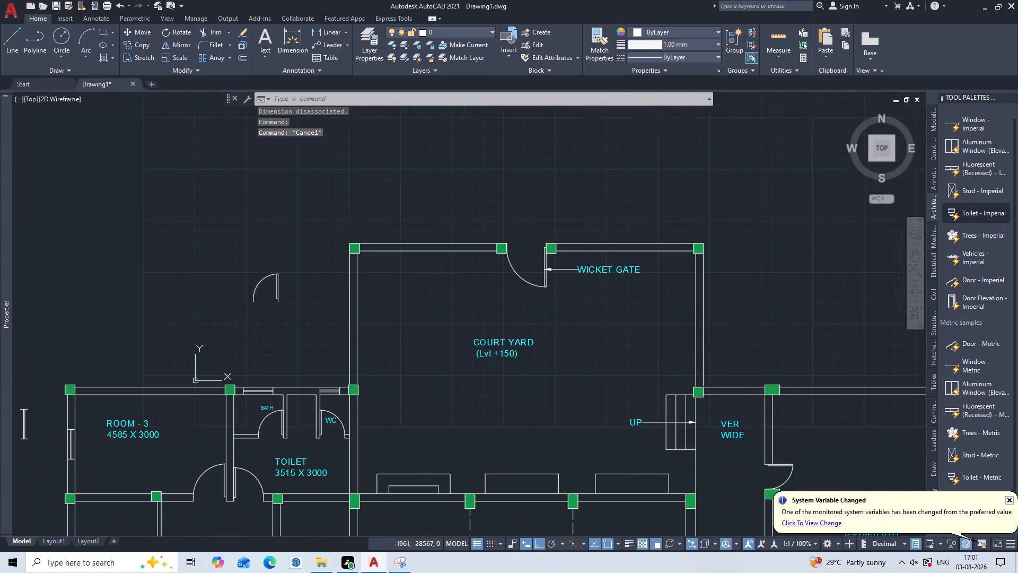
scroll(467, 285, "up", 2)
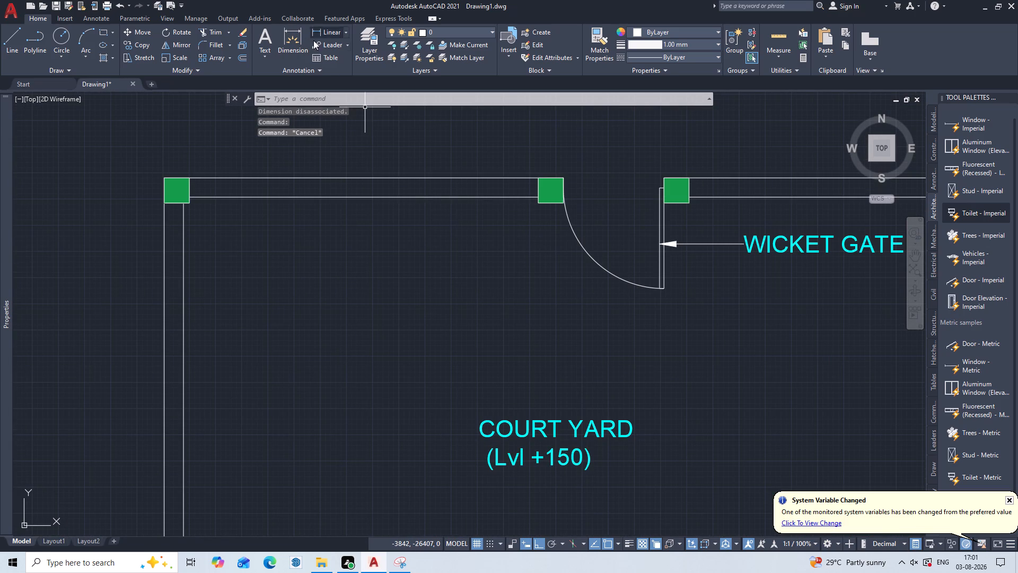
left_click(333, 44)
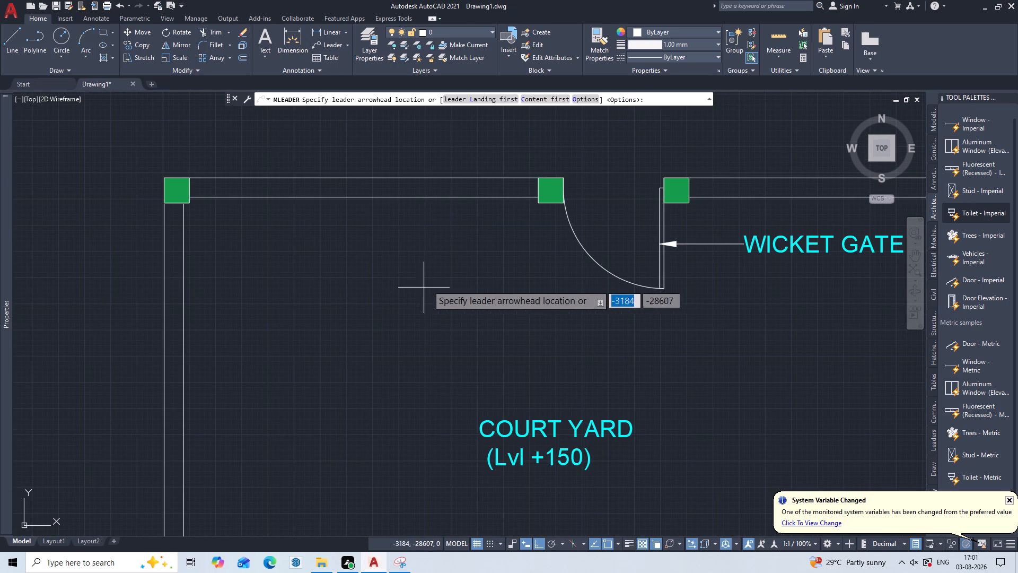
left_click(499, 198)
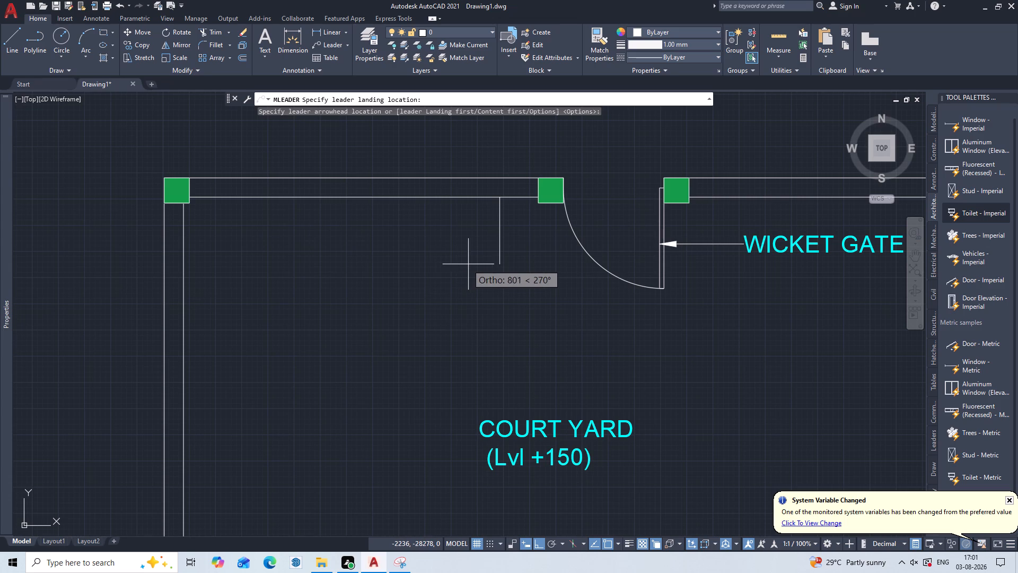
left_click(469, 240)
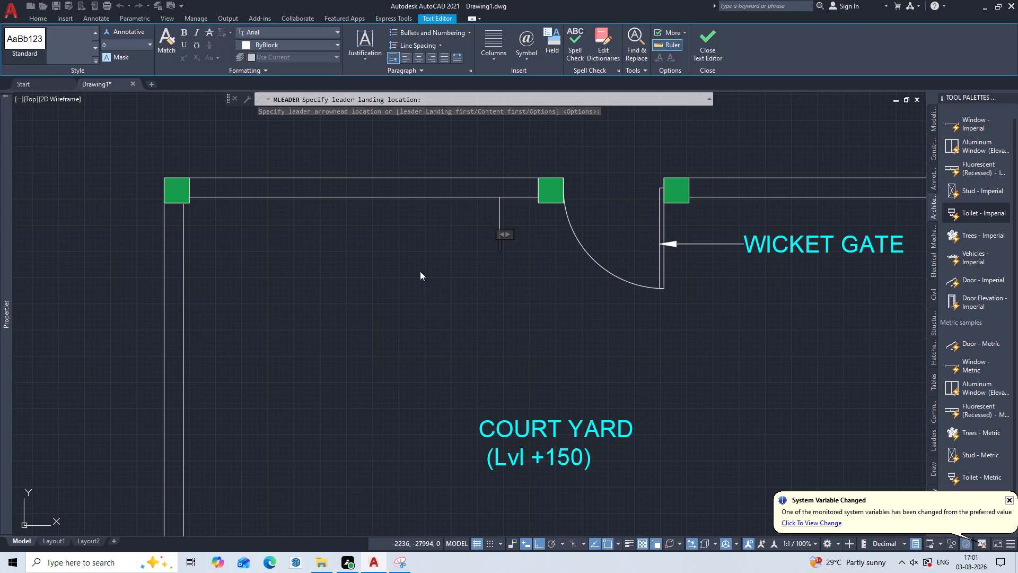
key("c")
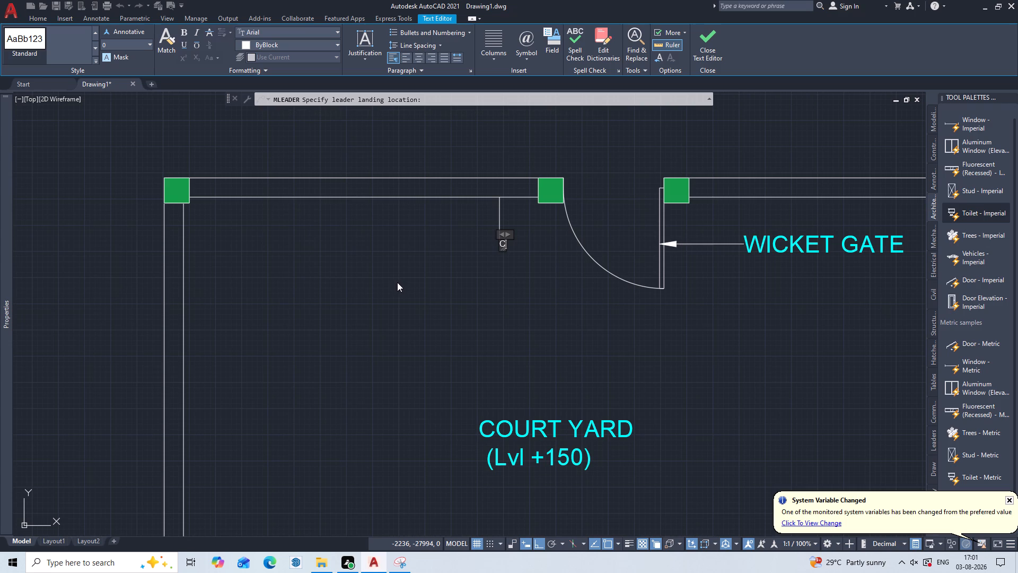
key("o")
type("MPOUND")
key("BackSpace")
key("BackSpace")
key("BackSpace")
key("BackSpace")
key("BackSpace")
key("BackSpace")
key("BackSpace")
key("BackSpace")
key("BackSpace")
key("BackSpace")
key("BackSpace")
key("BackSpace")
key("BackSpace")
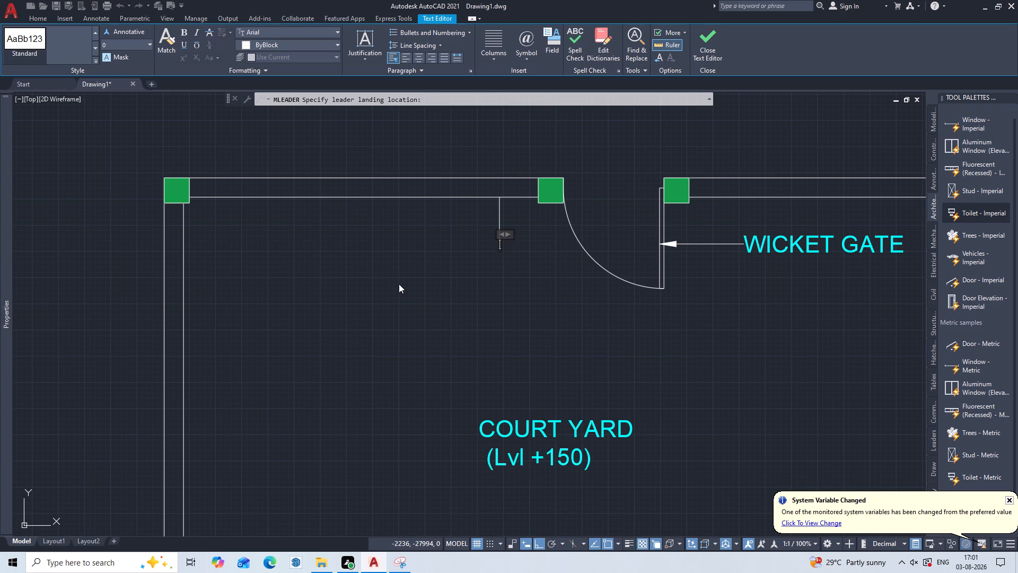
Set the leader's text color to cyan and enter COMPOUND and WALL UPTO on two separate lines.
left_click(297, 47)
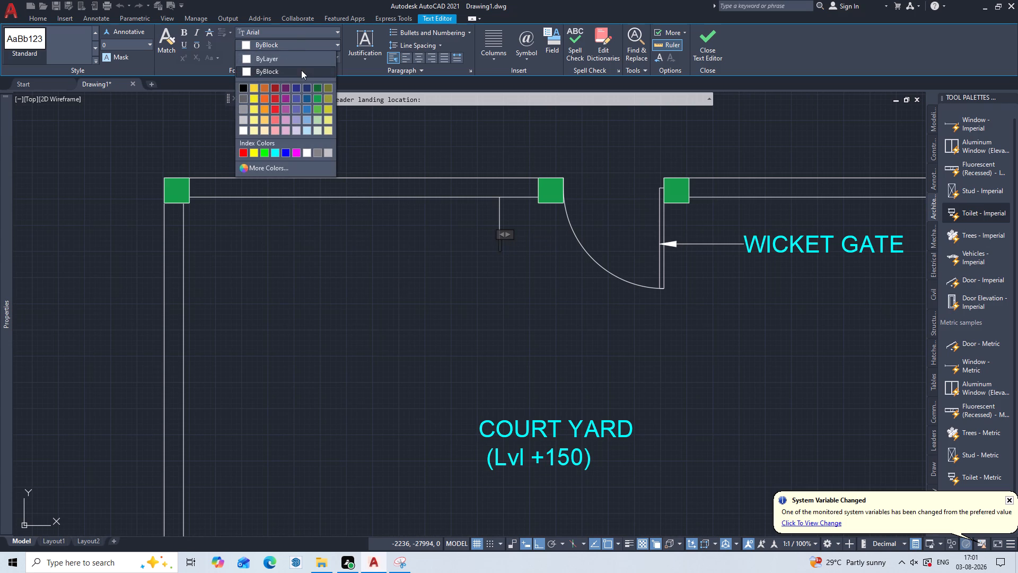
left_click(274, 150)
type("CO")
type("MP")
type("OUN")
type("D WALL")
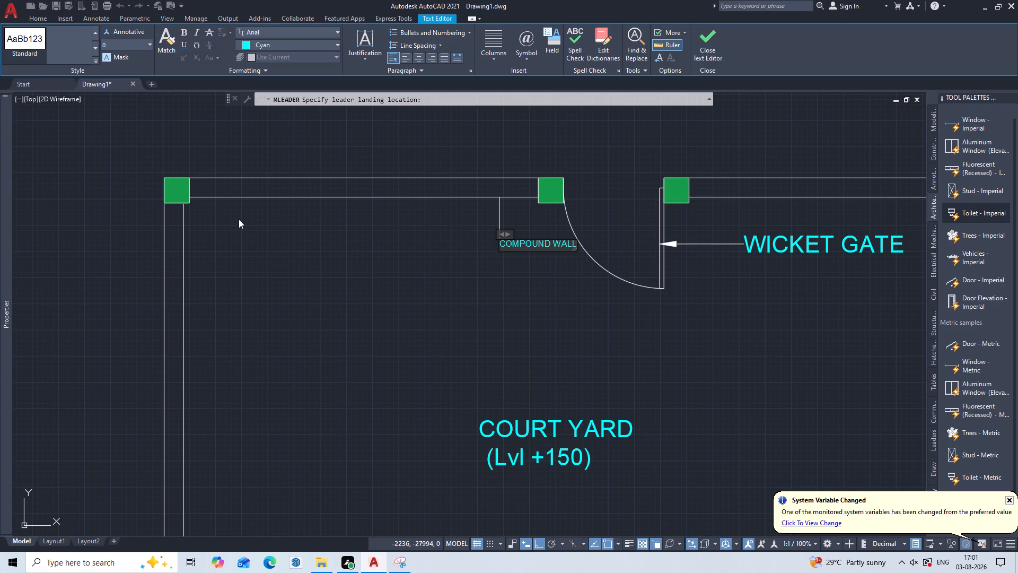
key("BackSpace")
key("BackSpace")
key("BackSpace")
key("BackSpace")
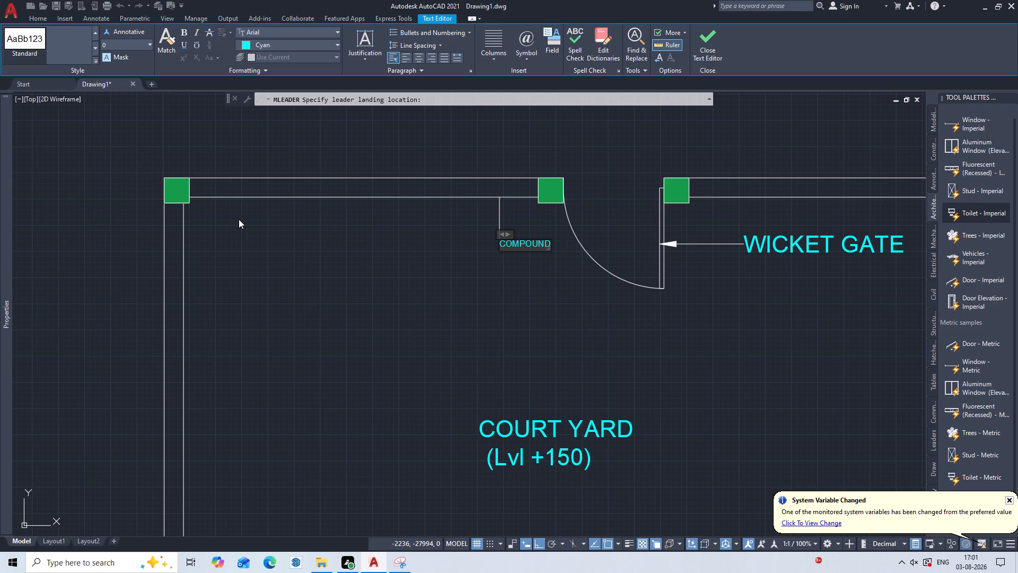
key("Return")
type("WALL")
key("space")
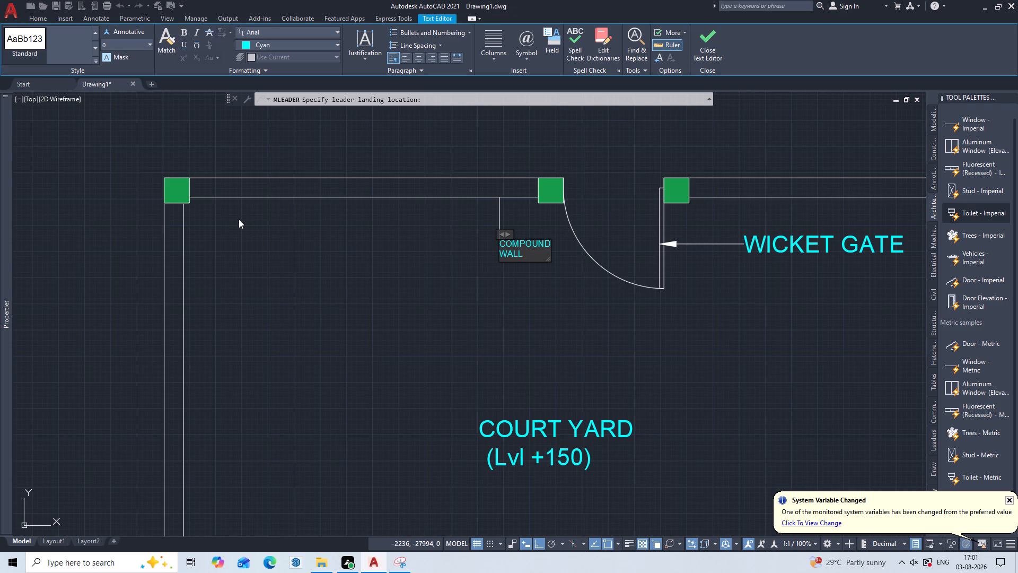
type("UPTO")
key("Return")
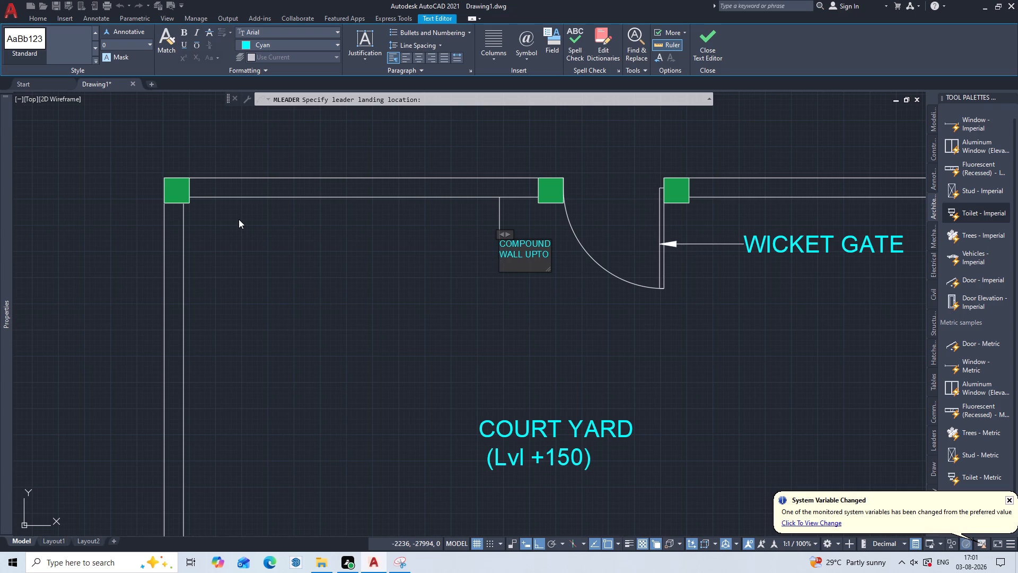
Add LINTEL WITH as the third line of the compound wall leader's text.
type("LIN")
key("t")
key("l")
key("BackSpace")
type("EL")
key("space")
type("WI")
key("r")
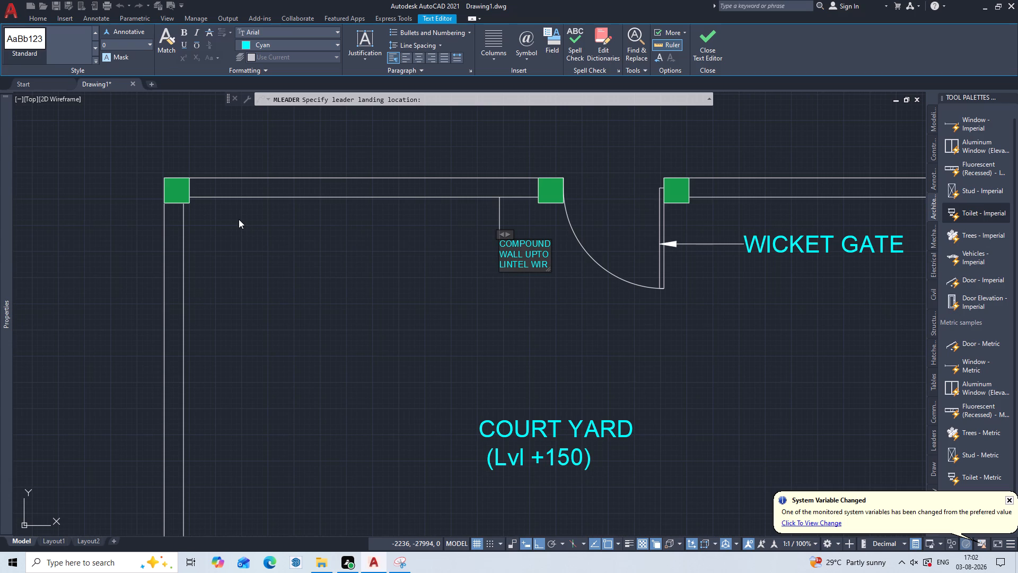
key("BackSpace")
type("TH")
Add RCC JALI as the fourth line of the compound wall leader's text and save the text.
scroll(231, 265, "down", 4)
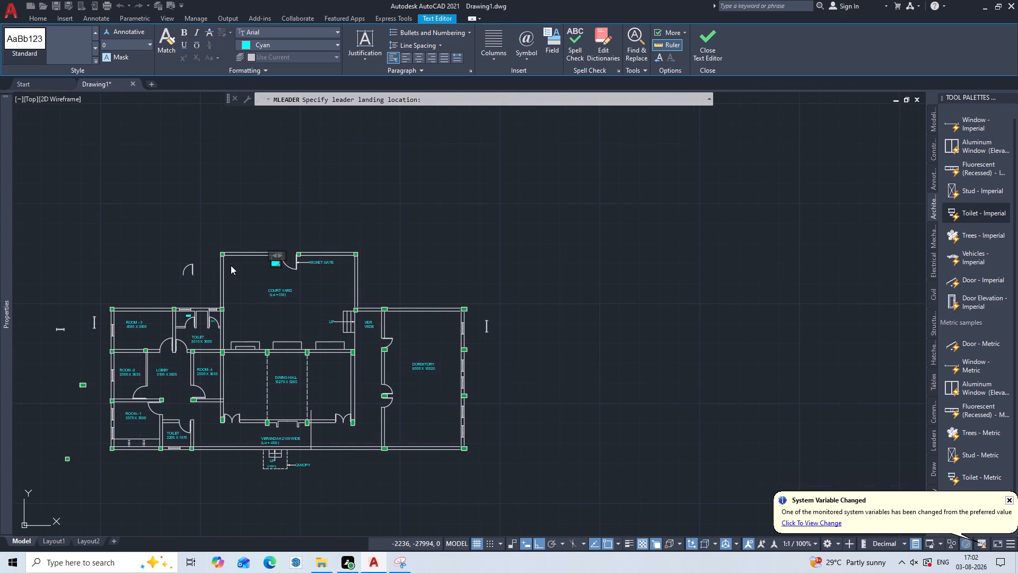
scroll(231, 265, "up", 1)
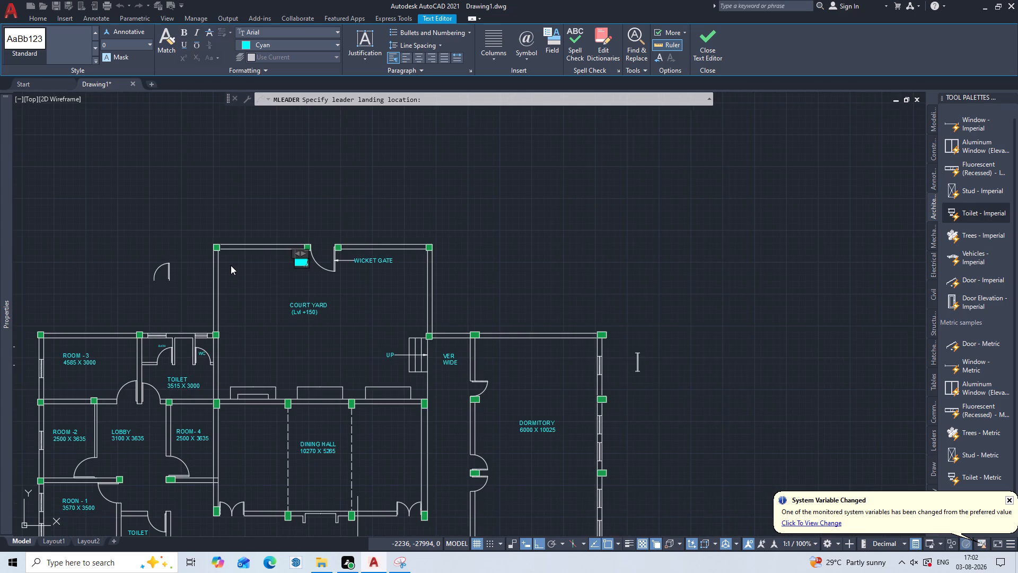
scroll(231, 265, "up", 3)
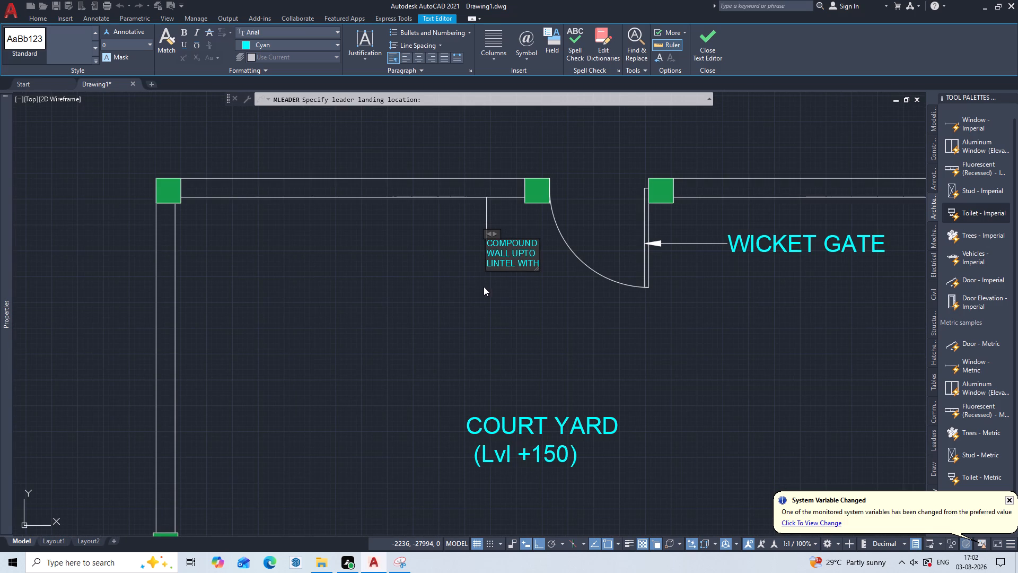
scroll(479, 289, "up", 1)
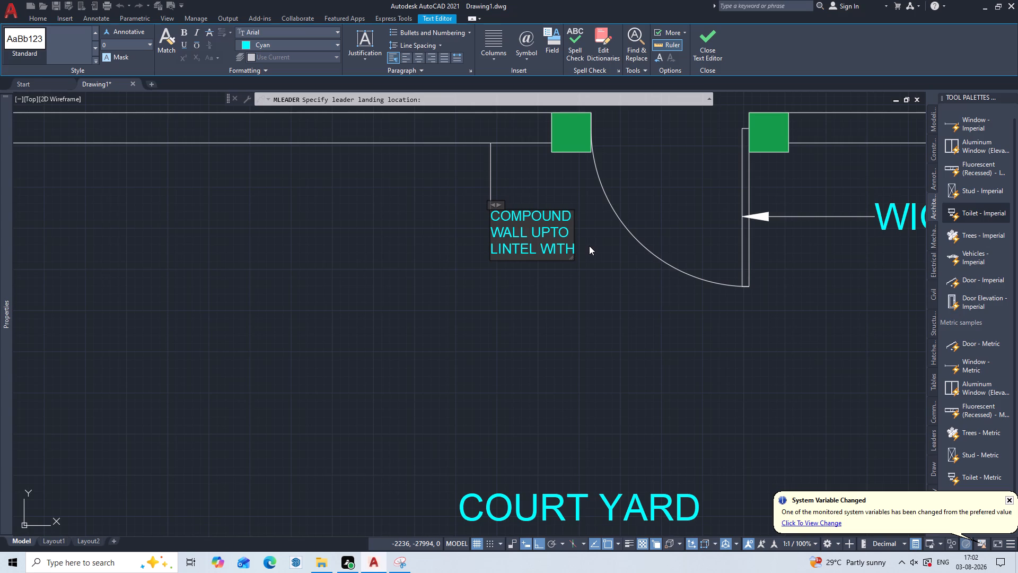
type("RCC")
key("space")
type("JA")
type("LI")
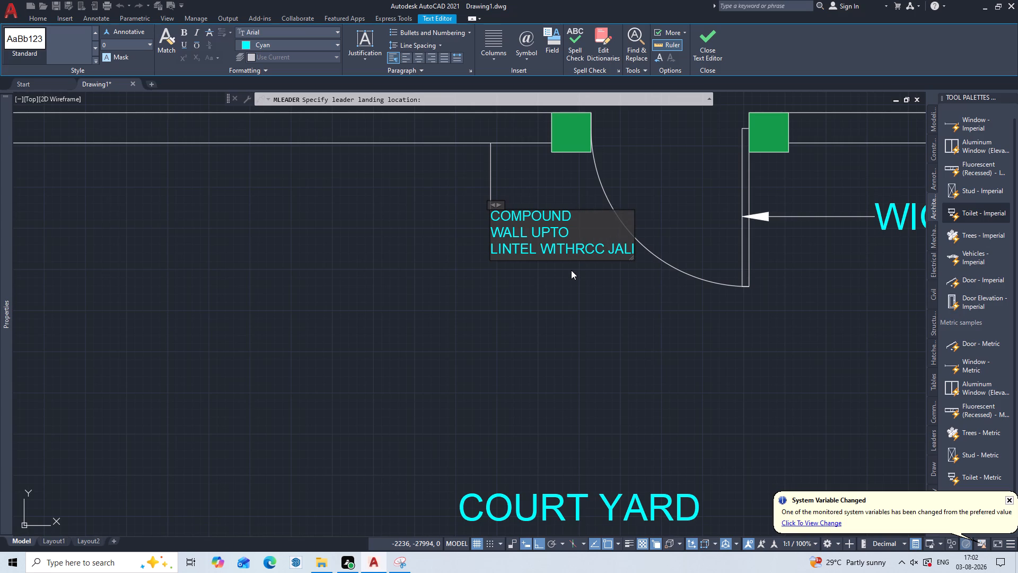
left_click(577, 244)
key("space")
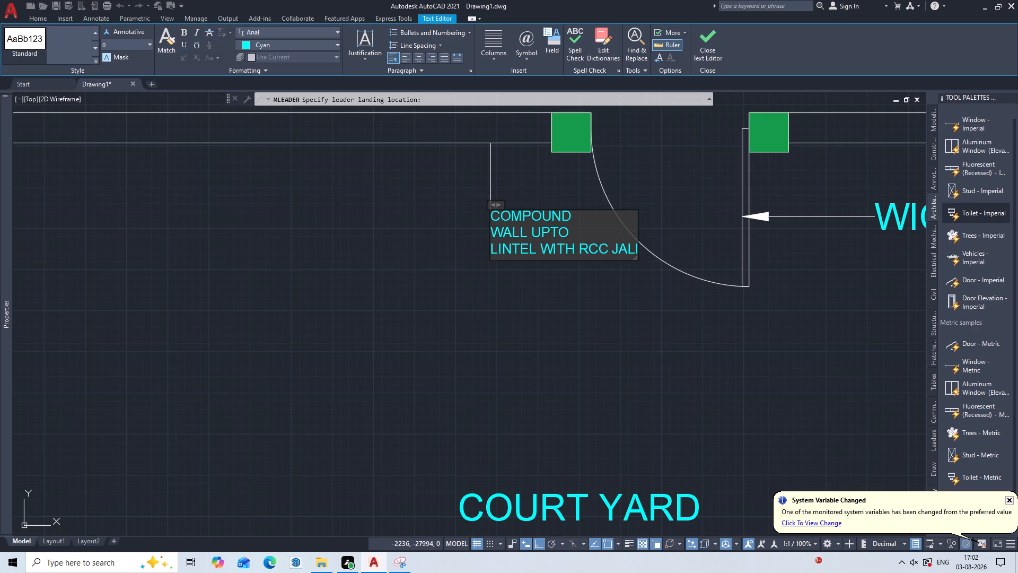
key("Return")
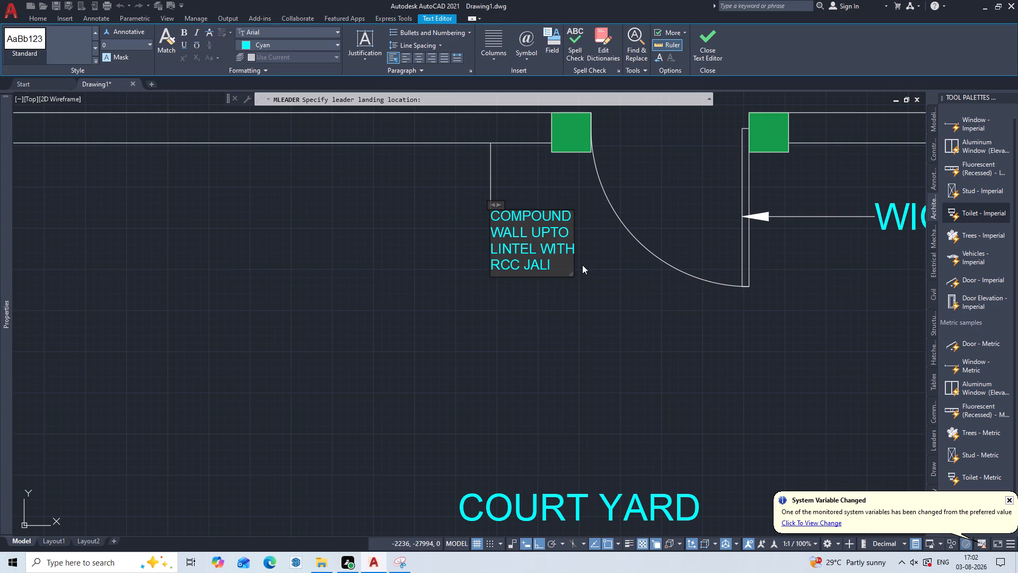
key("Escape")
left_click(529, 285)
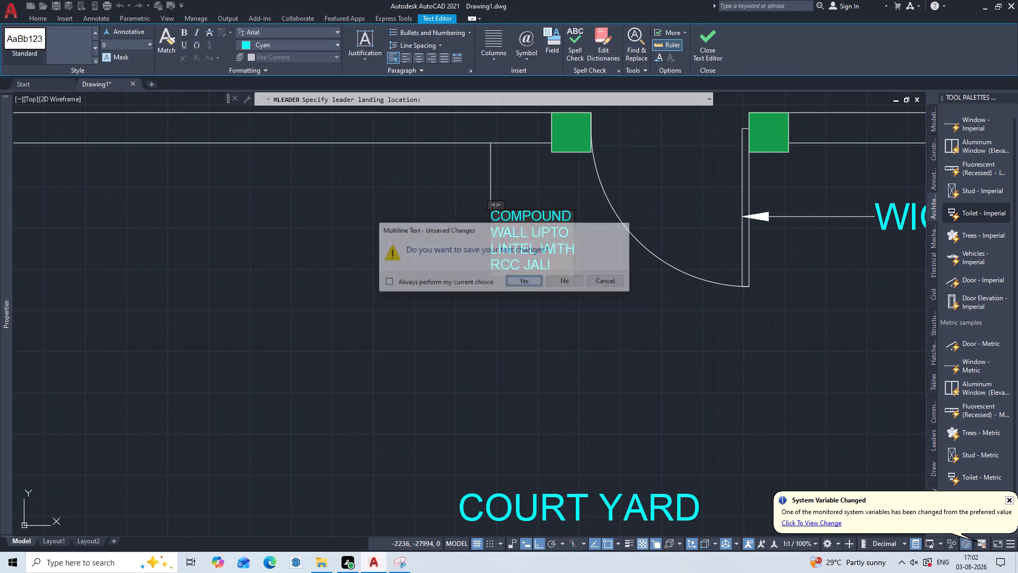
Set the arrowhead size of the compound wall leader to 200.
left_click(576, 212)
left_click(468, 310)
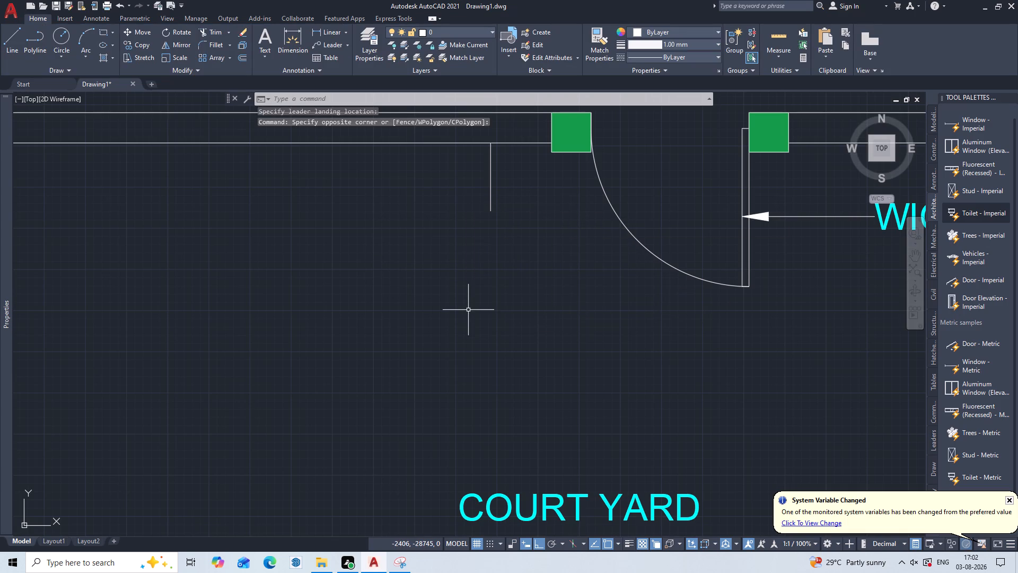
left_click(589, 227)
double_click(416, 329)
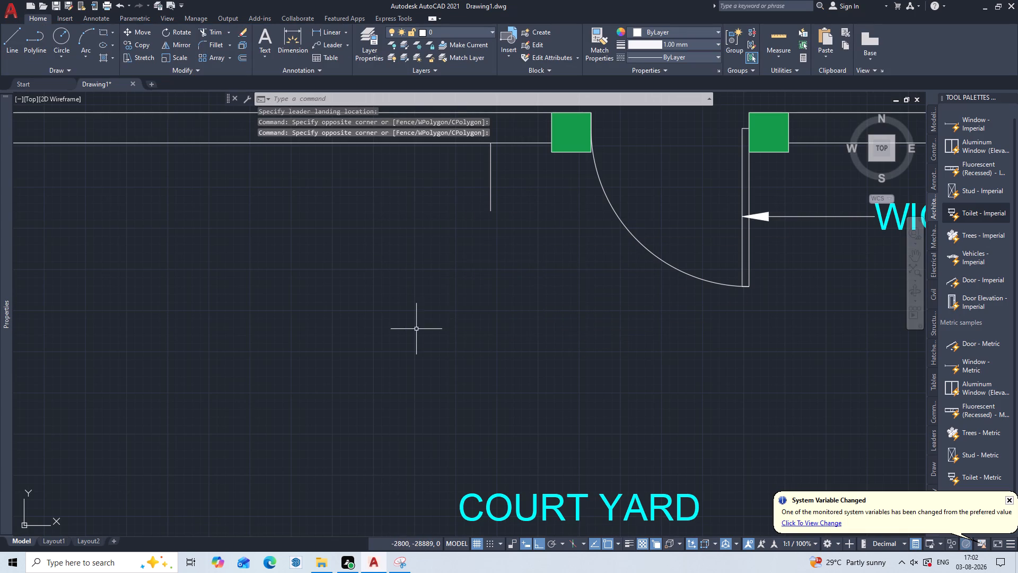
left_click(578, 213)
double_click(427, 317)
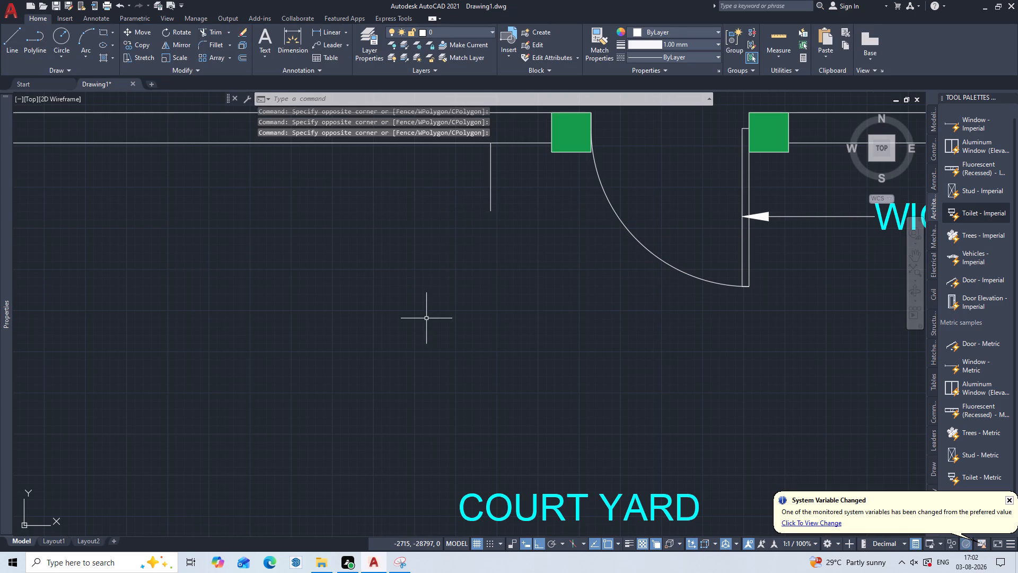
double_click(604, 217)
left_click(336, 378)
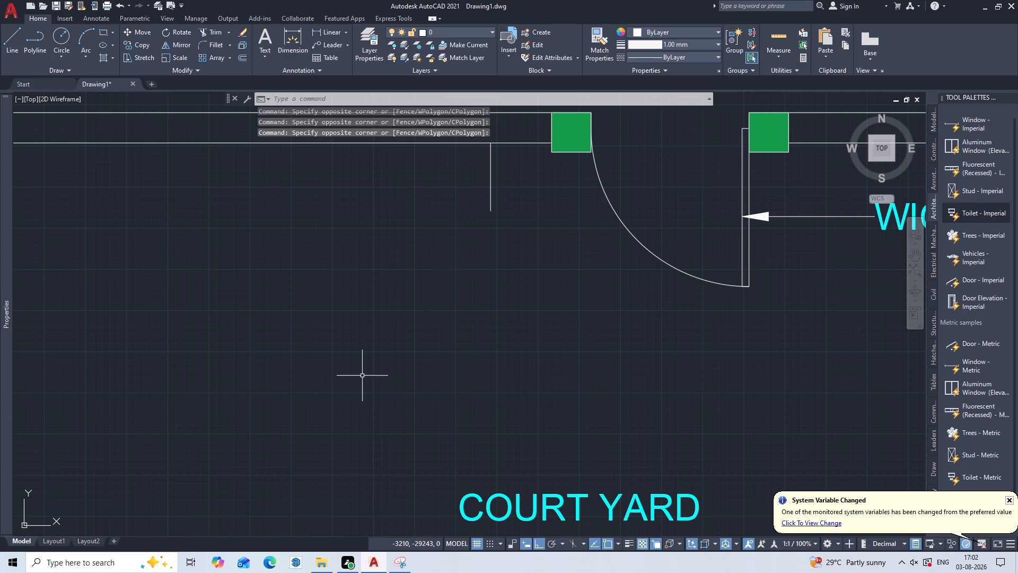
left_click_drag(548, 186, 521, 199)
left_click(373, 292)
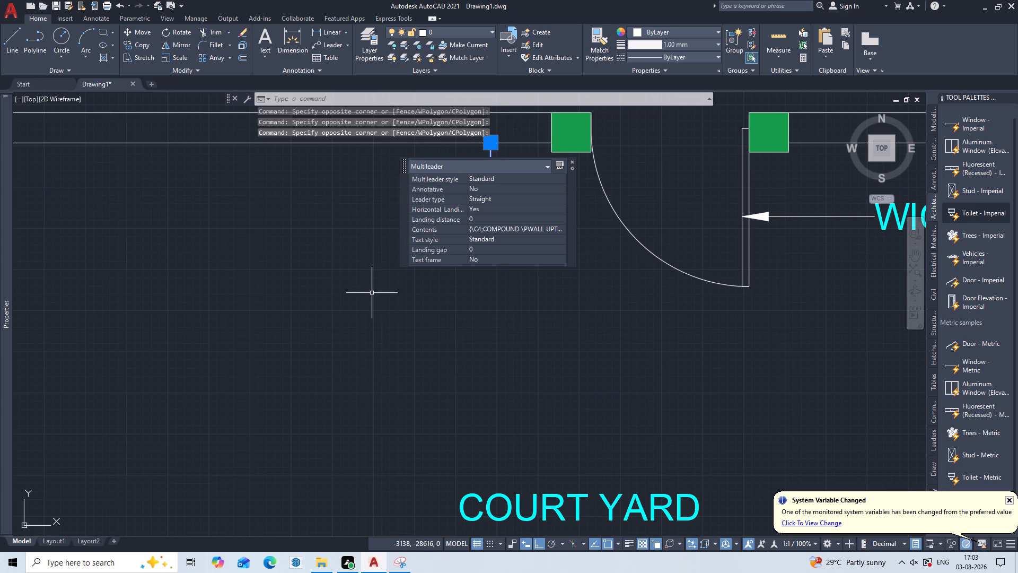
key("ctrl+1")
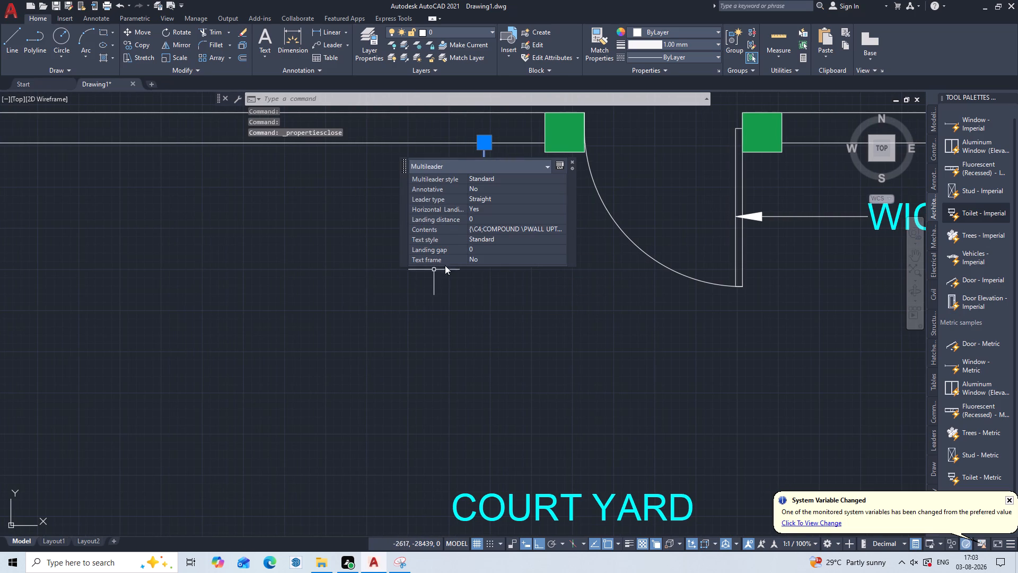
key("ctrl+1")
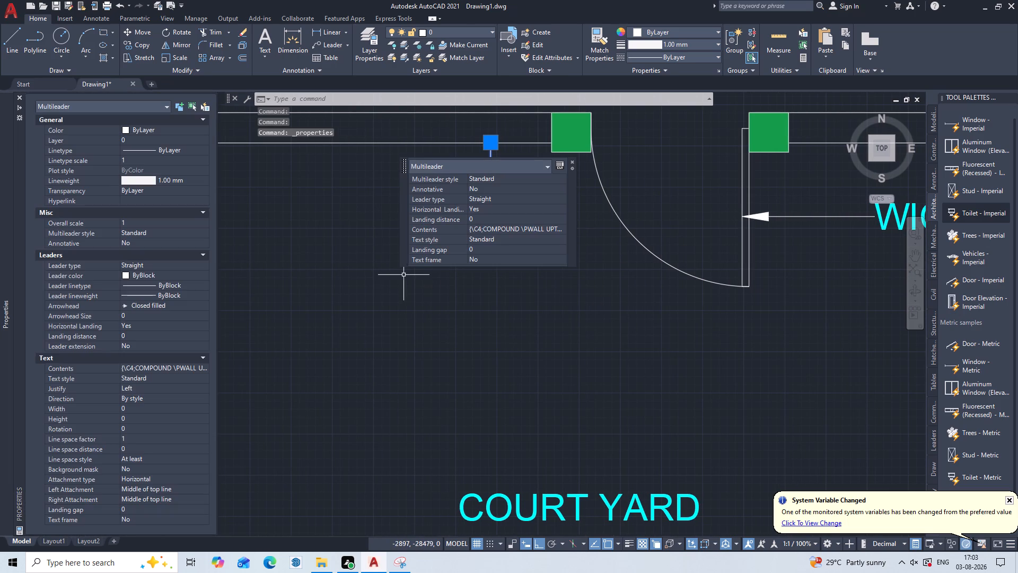
left_click(165, 309)
left_click(166, 316)
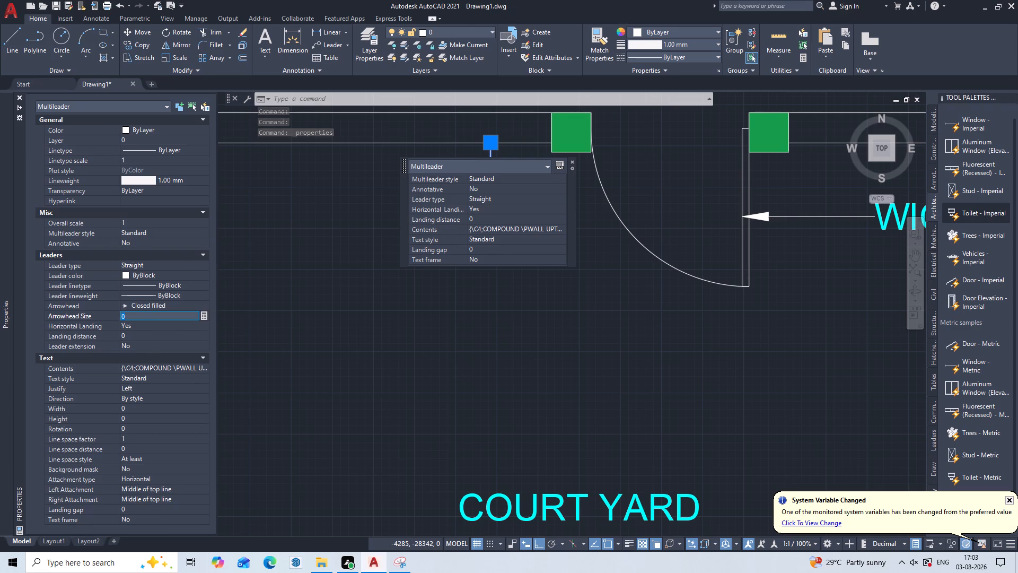
key("BackSpace")
type("200")
key("Return")
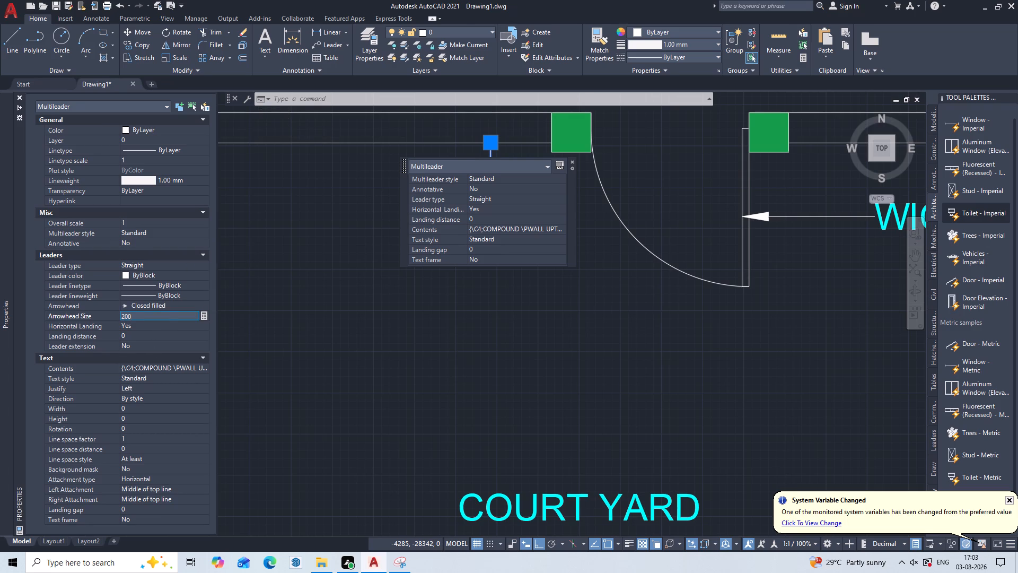
Set the text height of the compound wall leader to 200.
left_click(157, 413)
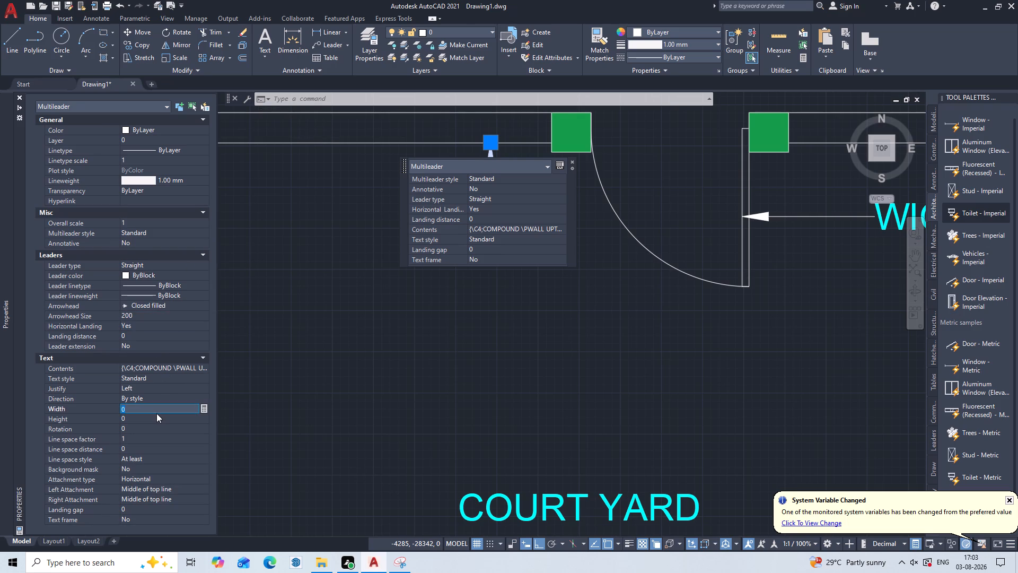
left_click(156, 413)
key("BackSpace")
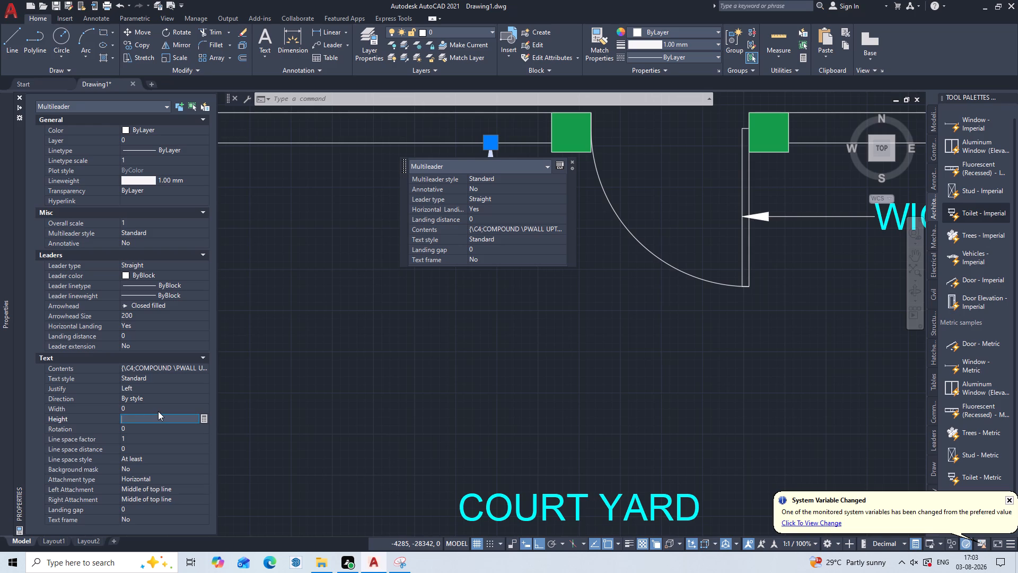
type("20")
key("0")
key("Return")
key("Escape")
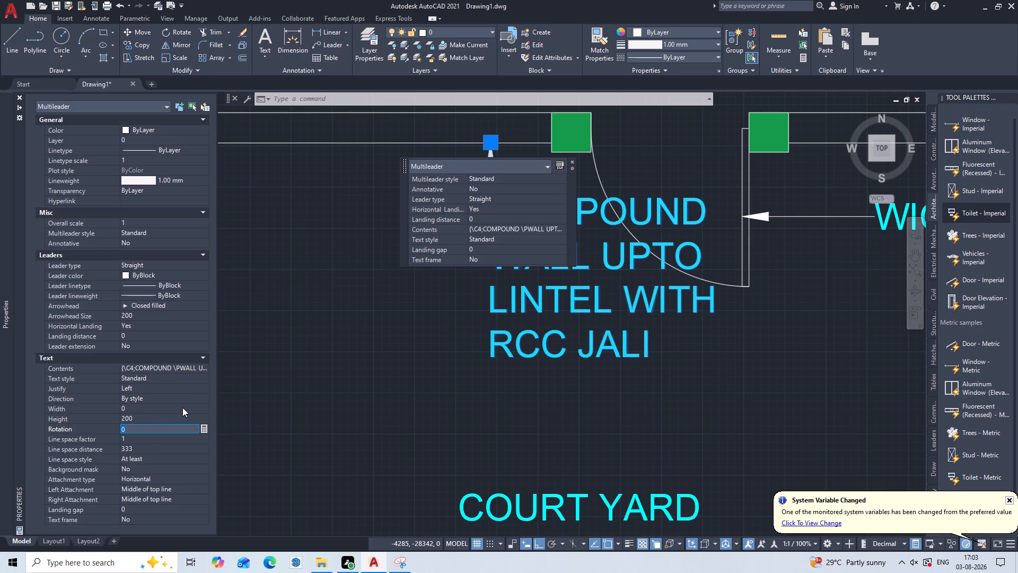
Set the text height of the compound wall leader to 100.
key("Escape")
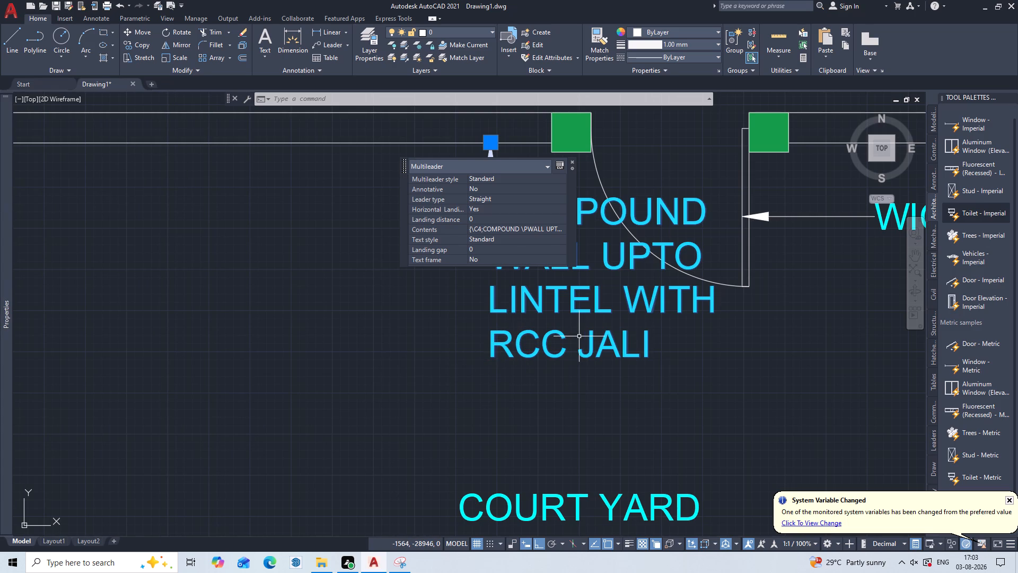
key("ctrl+1")
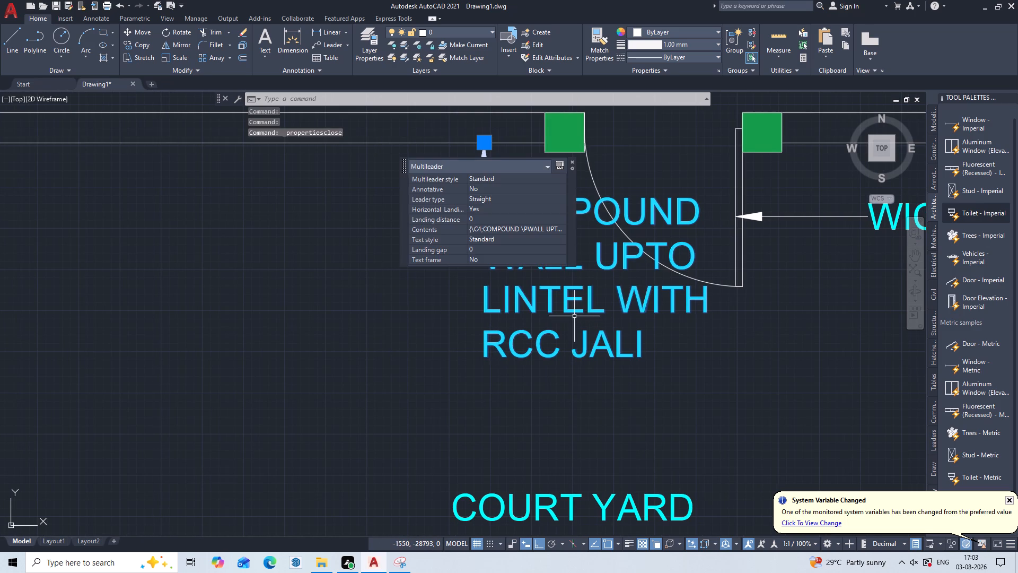
key("ctrl+1")
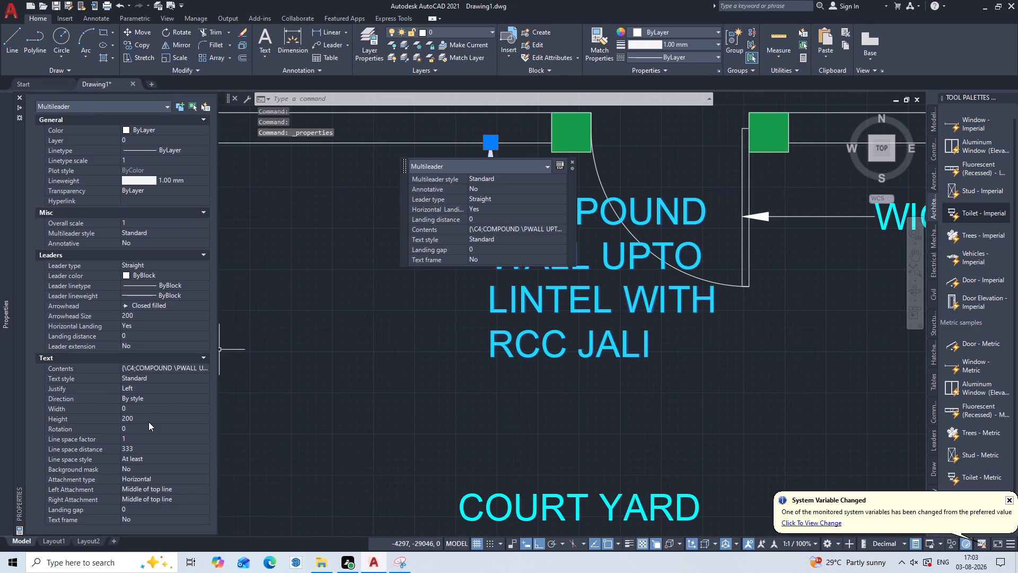
left_click(159, 419)
key("BackSpace")
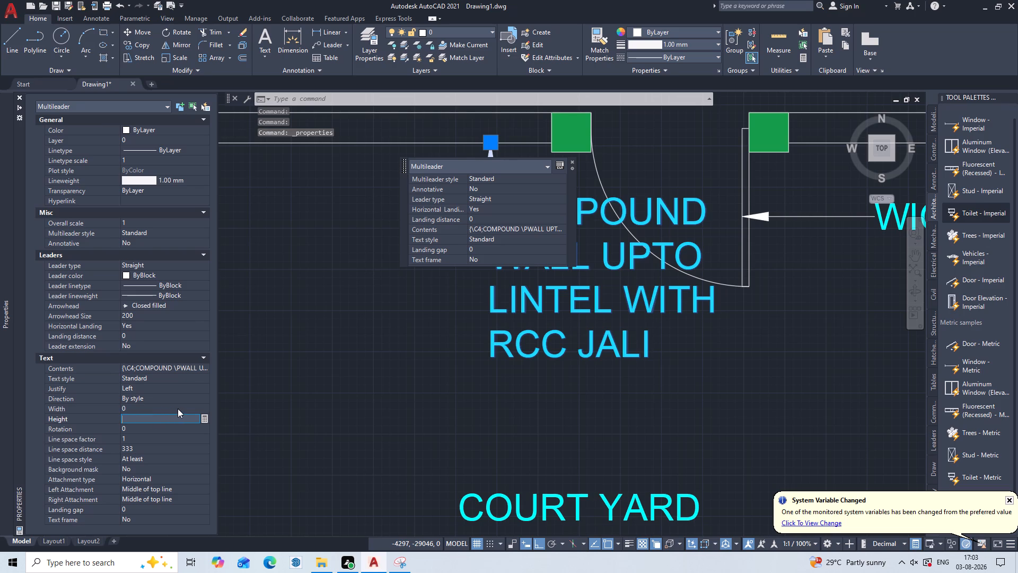
type("100")
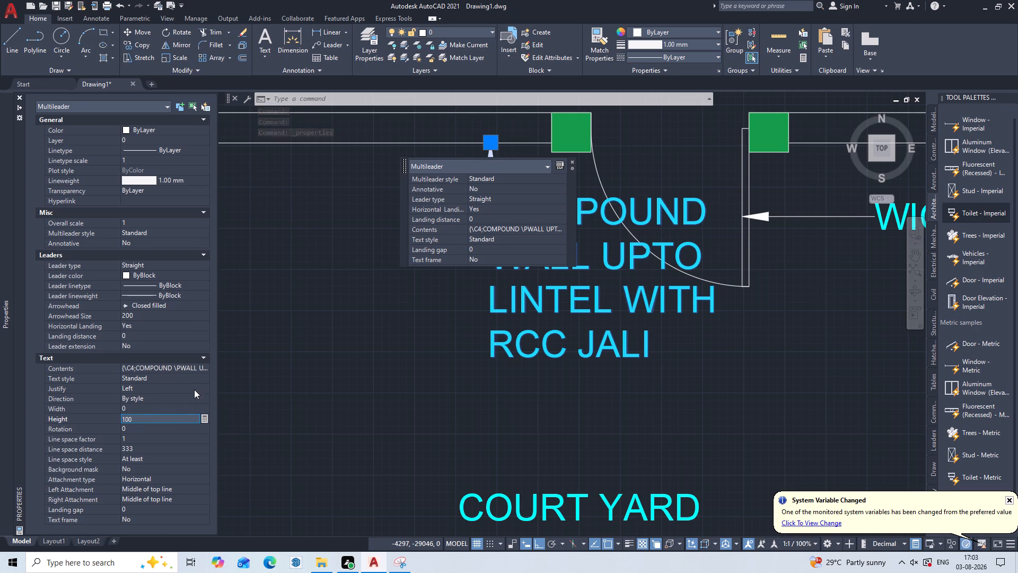
Set the arrowhead size of the compound wall leader to 100 and deselect the leader.
left_click(195, 314)
key("BackSpace")
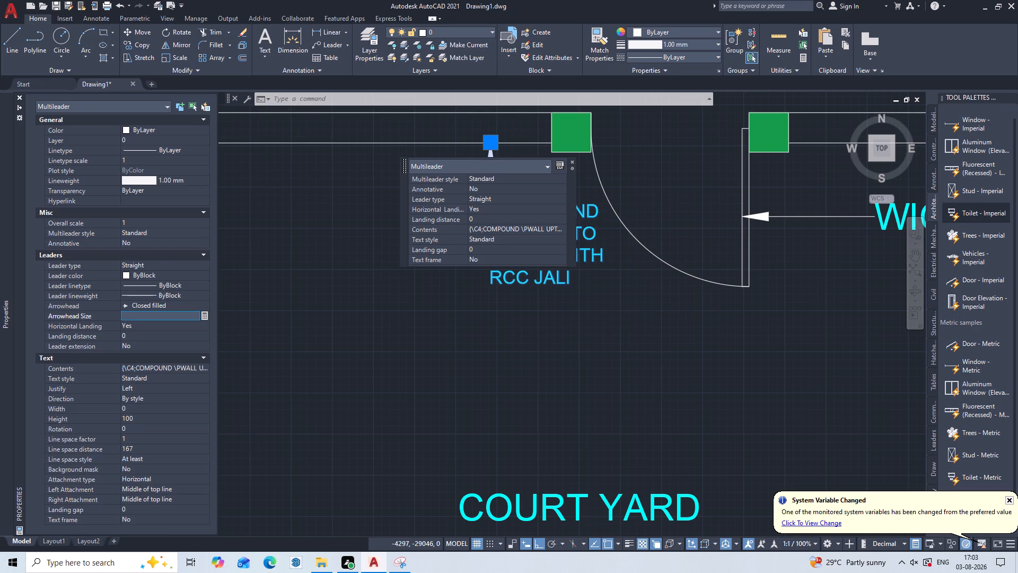
type("100")
key("Return")
key("Escape")
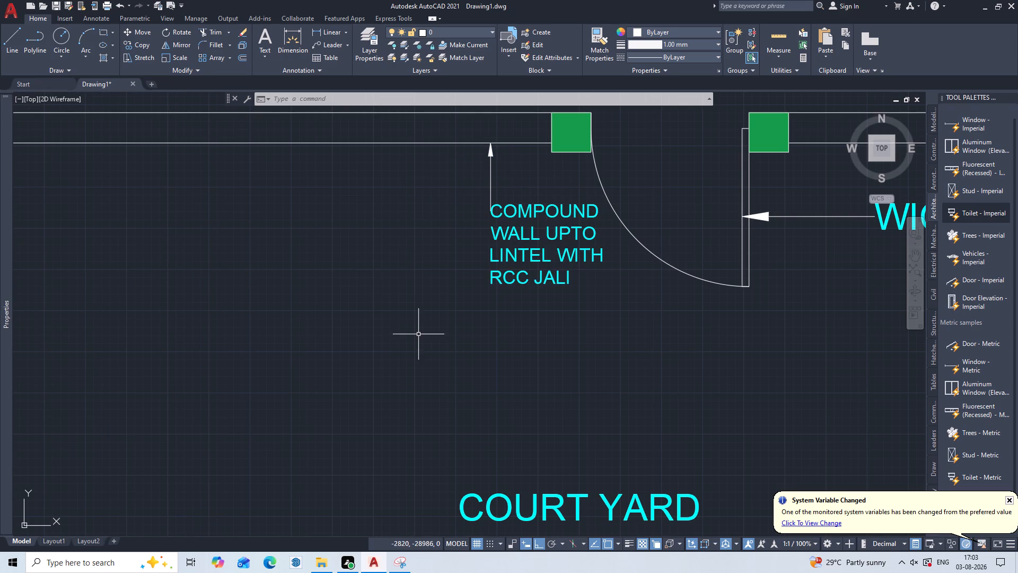
Examine the labels and leaders across the floor plan, from the court yard through the rooms, dining hall, verandah and dormitory.
scroll(421, 331, "down", 1)
middle_click_drag(421, 331, 279, 304)
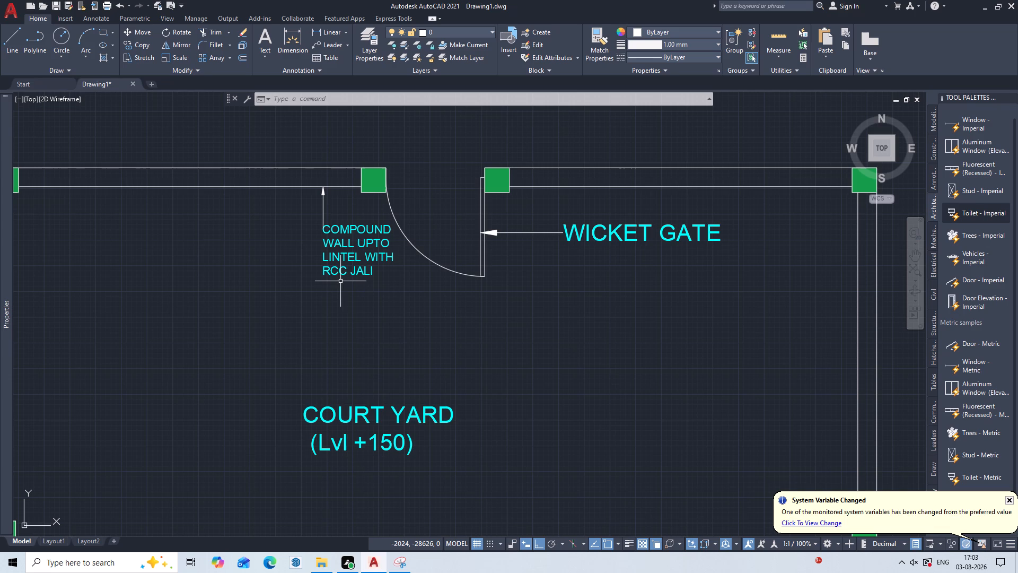
scroll(340, 281, "down", 1)
middle_click_drag(318, 310, 388, 291)
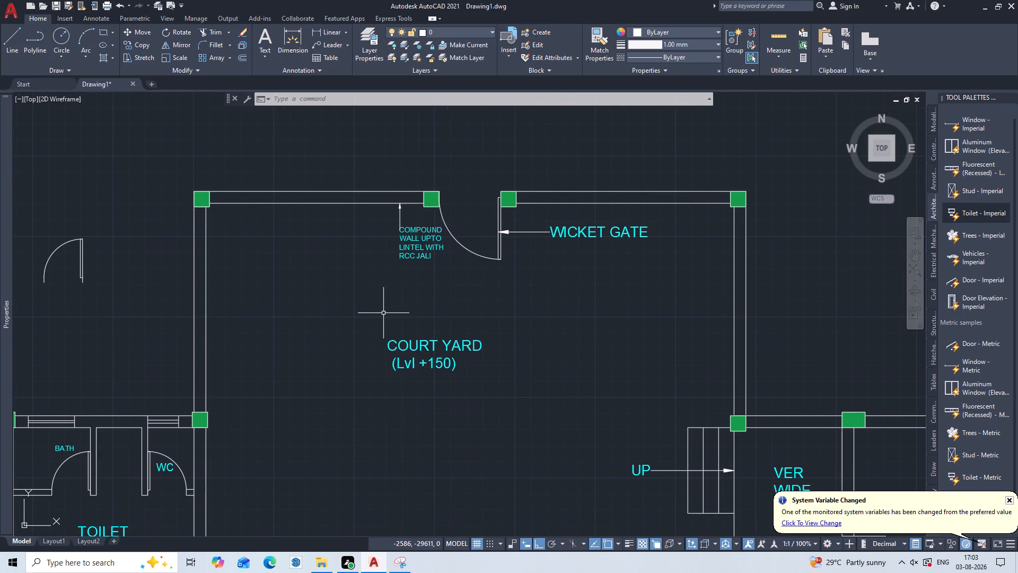
scroll(385, 315, "down", 1)
middle_click_drag(387, 325, 487, 240)
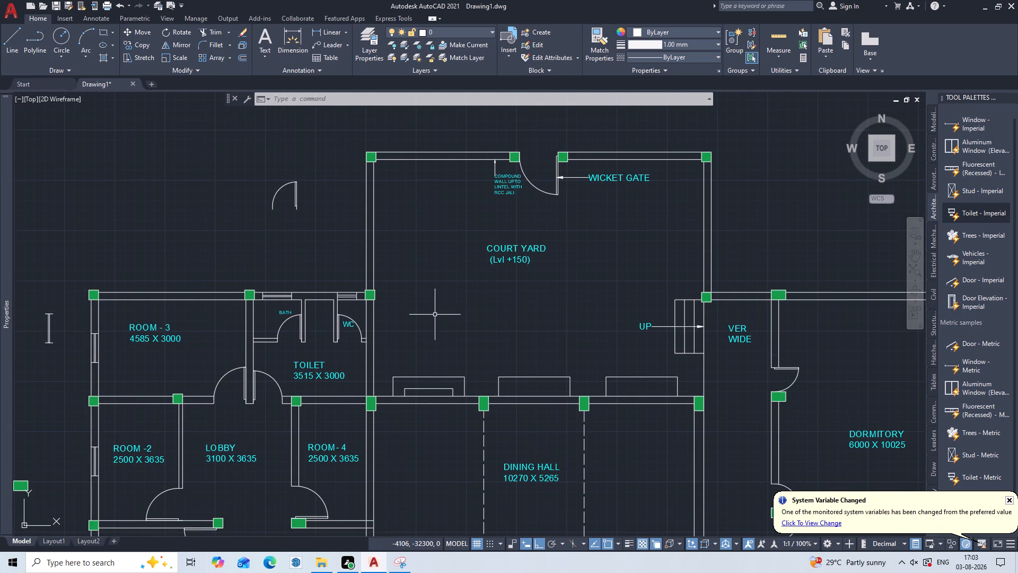
middle_click_drag(435, 315, 515, 272)
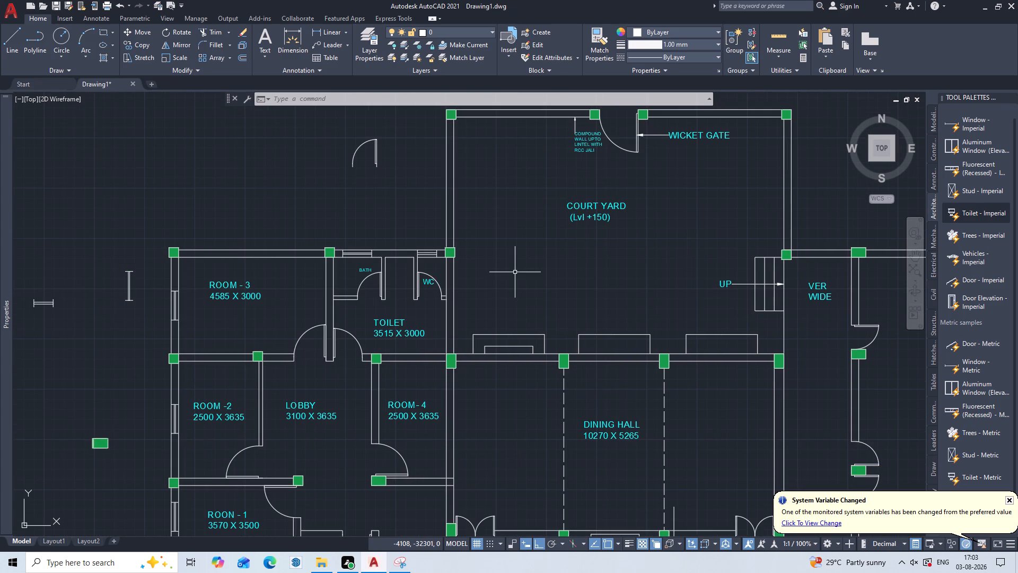
middle_click_drag(515, 272, 569, 168)
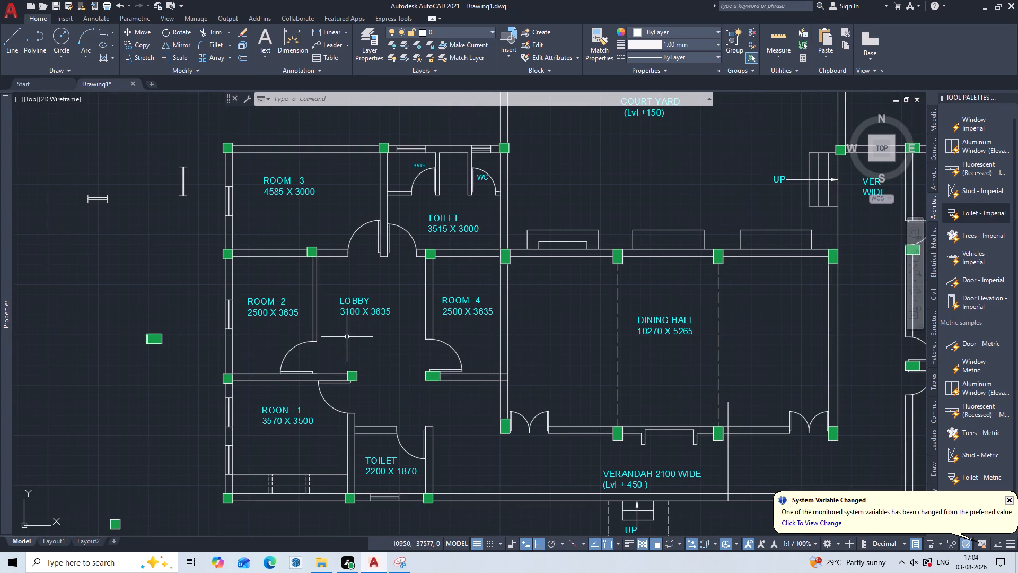
middle_click_drag(341, 335, 313, 197)
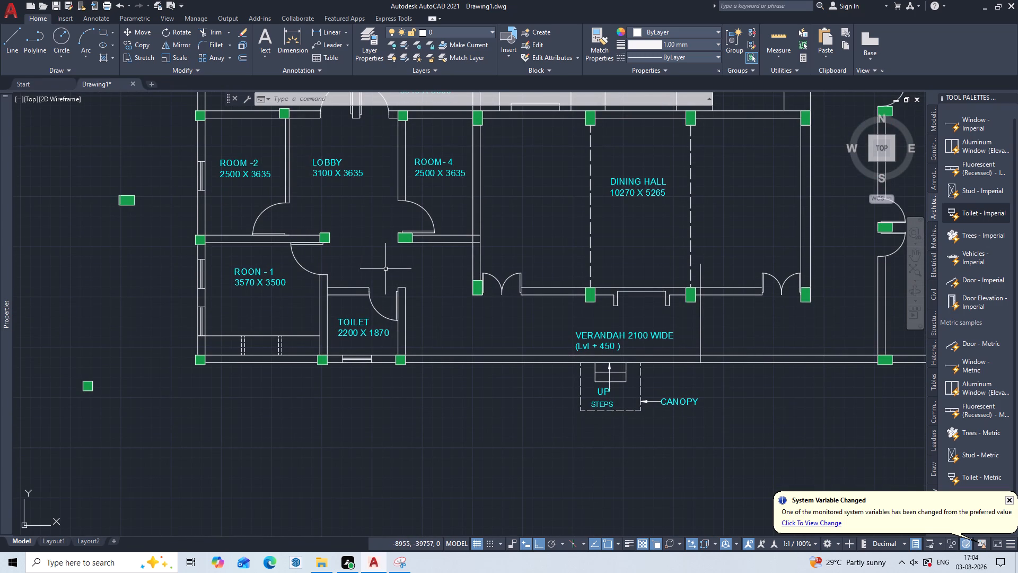
middle_click_drag(472, 279, 312, 318)
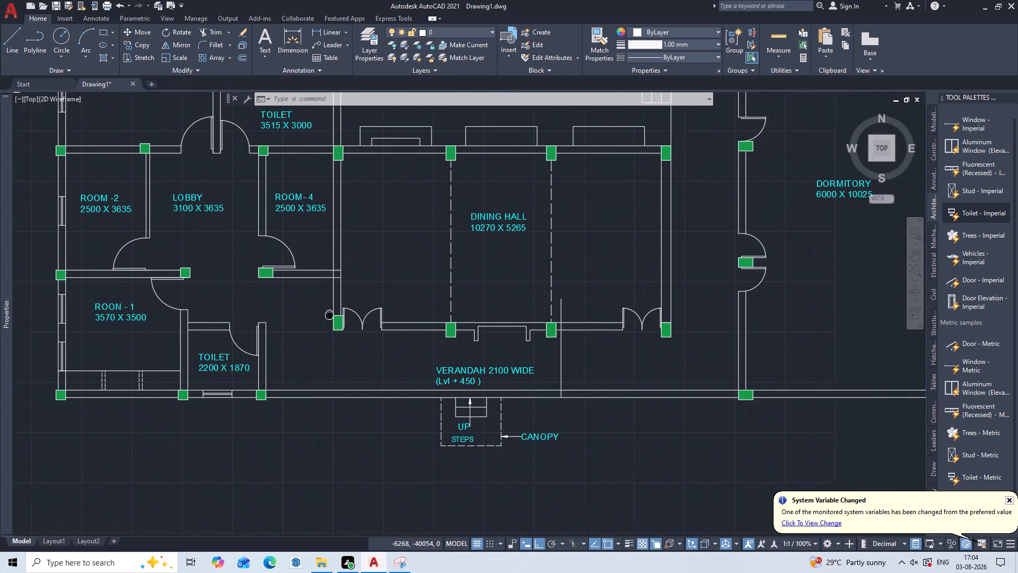
middle_click_drag(312, 318, 295, 324)
middle_click_drag(510, 285, 359, 351)
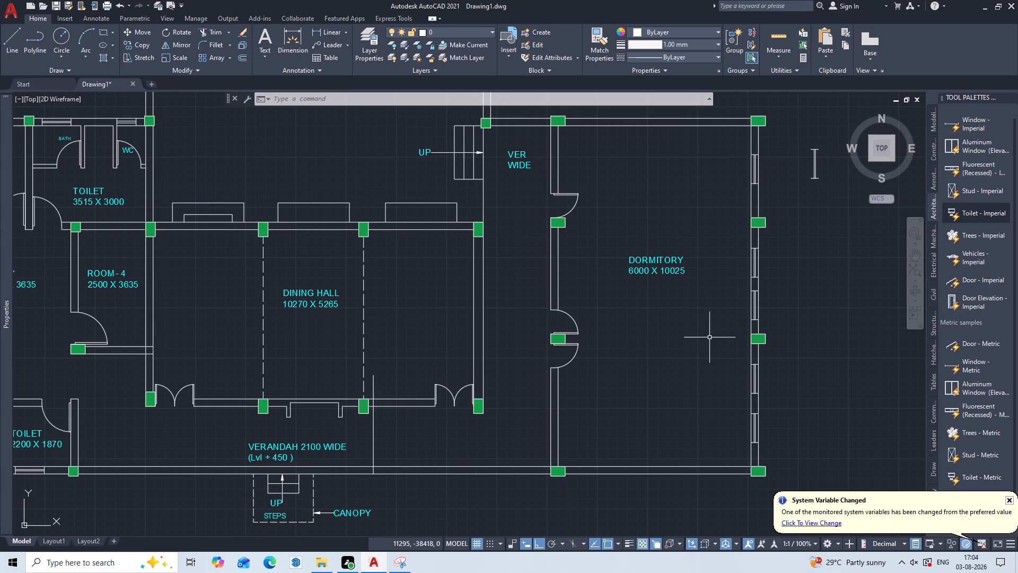
scroll(579, 433, "down", 2)
middle_click_drag(548, 447, 628, 333)
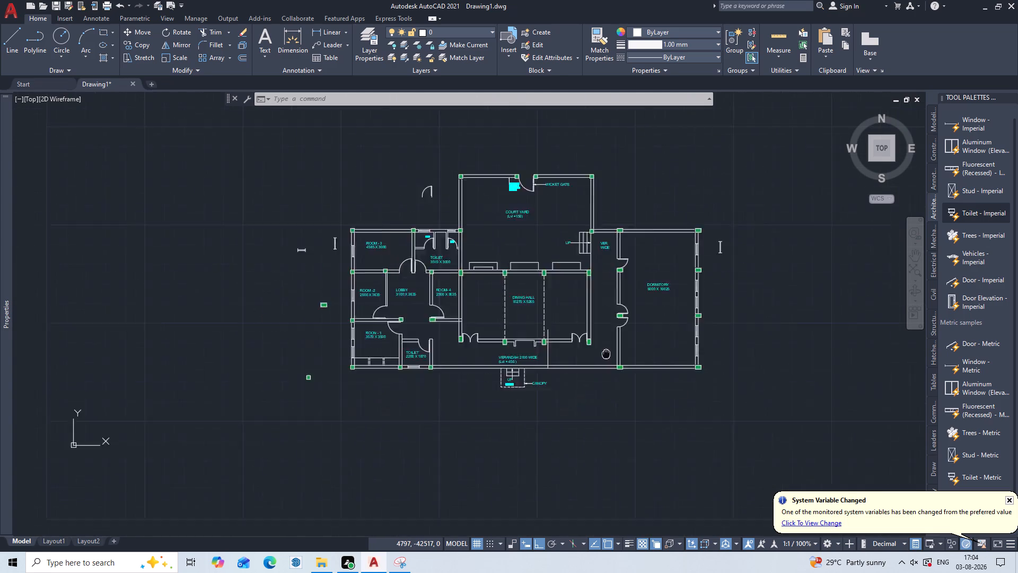
middle_click_drag(628, 333, 666, 282)
scroll(515, 324, "up", 1)
middle_click_drag(515, 324, 534, 419)
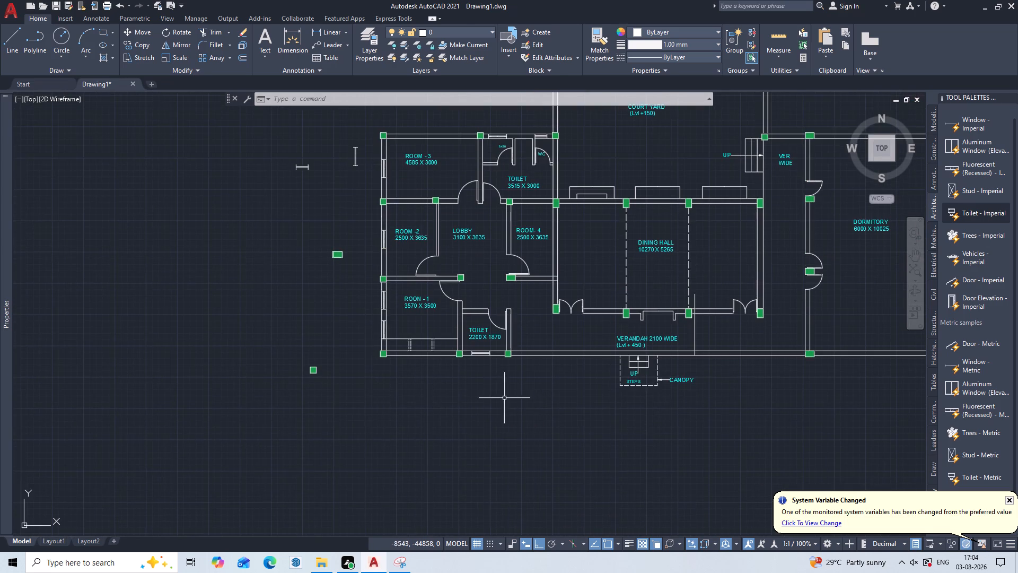
scroll(488, 392, "up", 1)
middle_click_drag(480, 384, 504, 426)
scroll(481, 397, "up", 1)
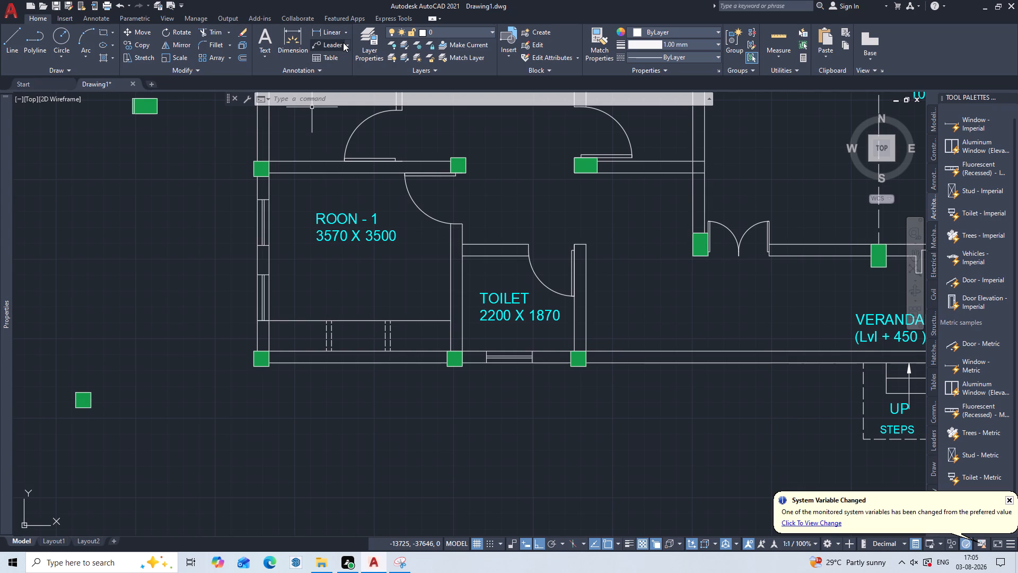
Modify the Standard multileader style to allow a maximum of 3 leader points and set it as current.
type("ML")
key("s")
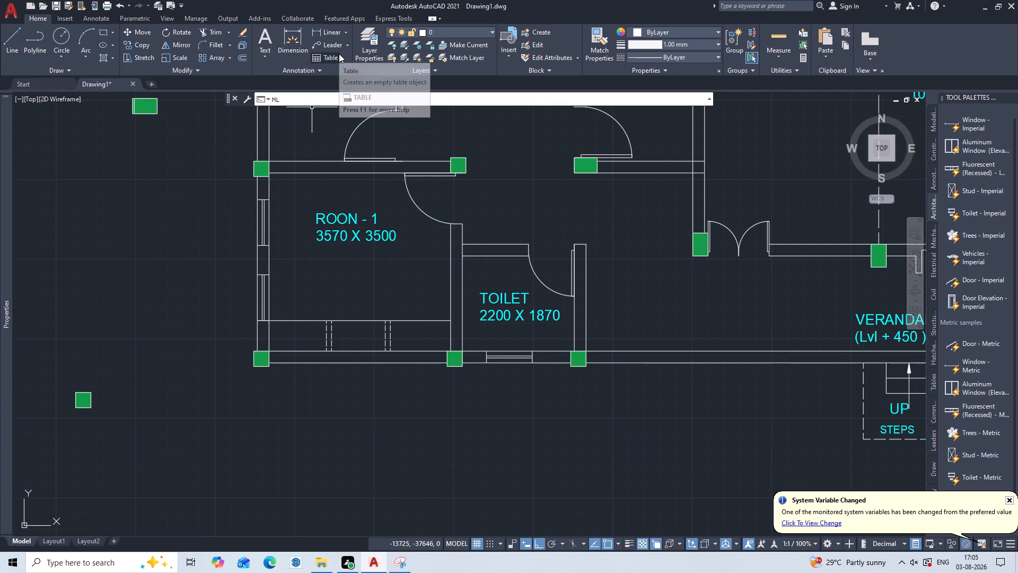
key("m")
key("l")
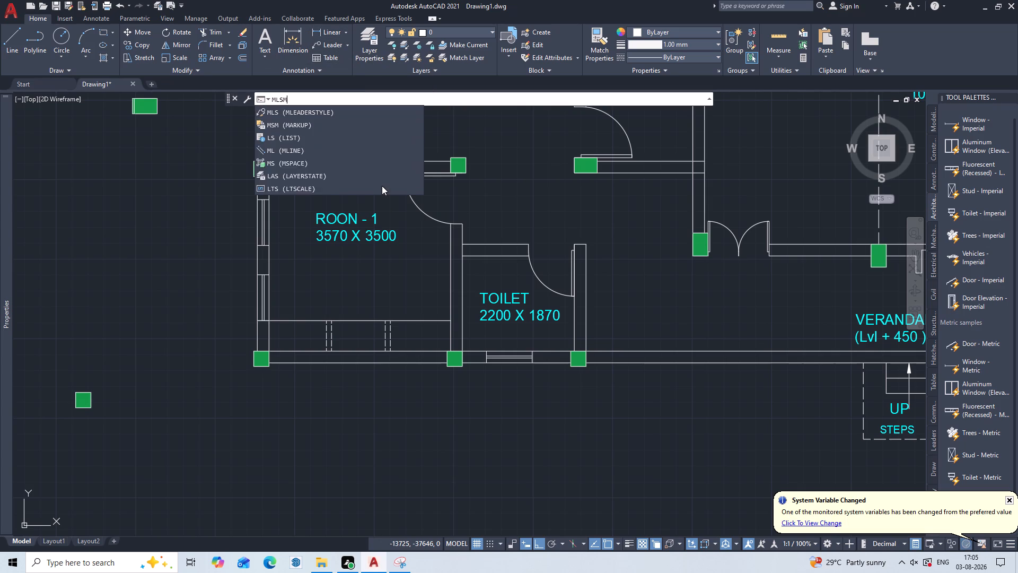
key("s")
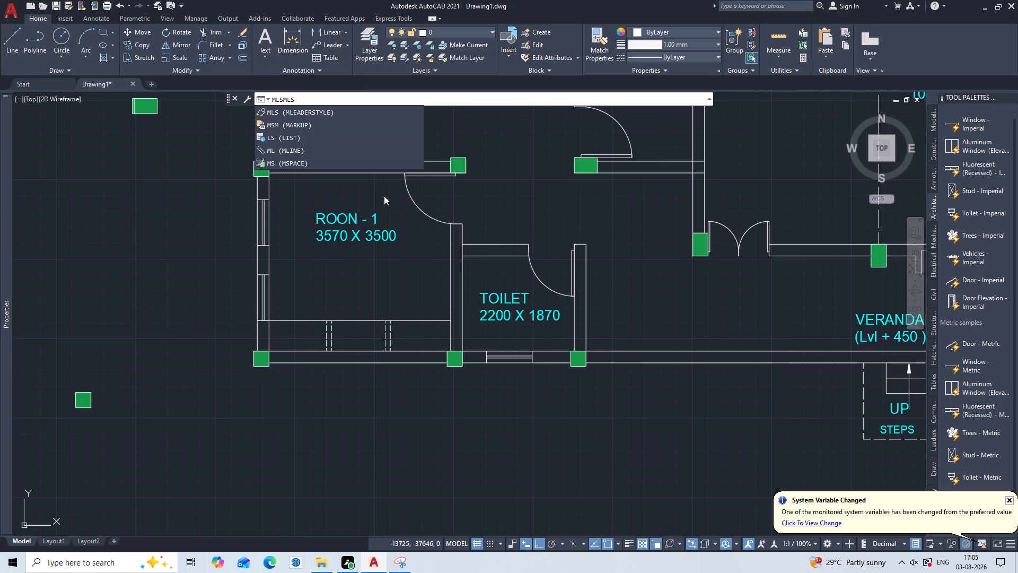
key("BackSpace")
key("BackSpace")
key("BackSpace")
key("Return")
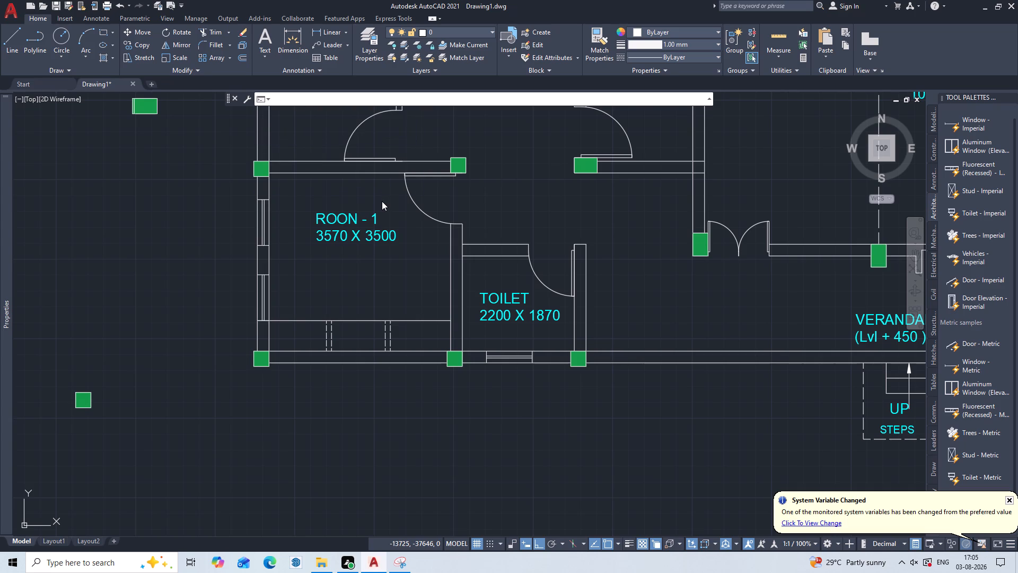
left_click(616, 267)
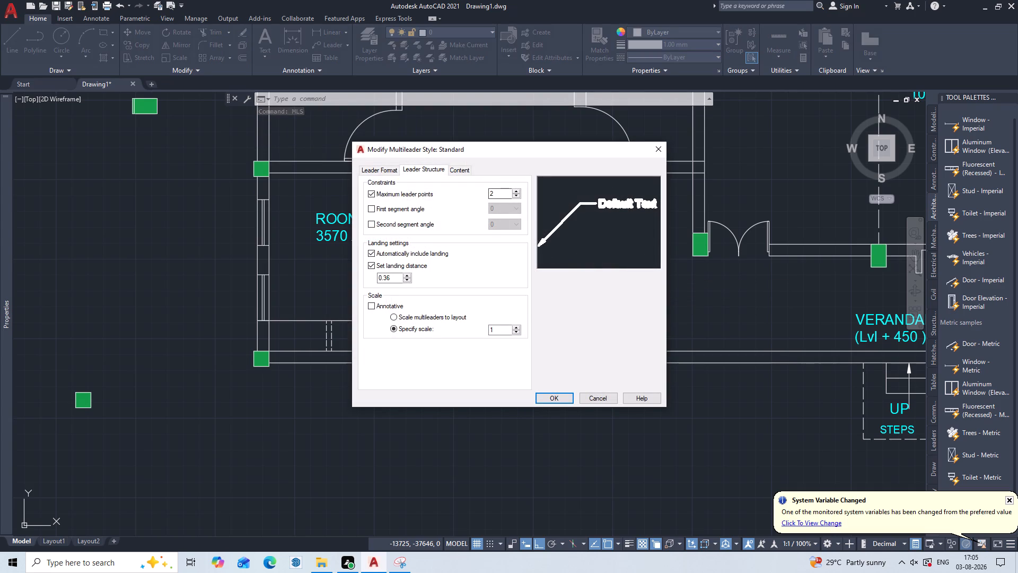
left_click(501, 192)
key("BackSpace")
key("3")
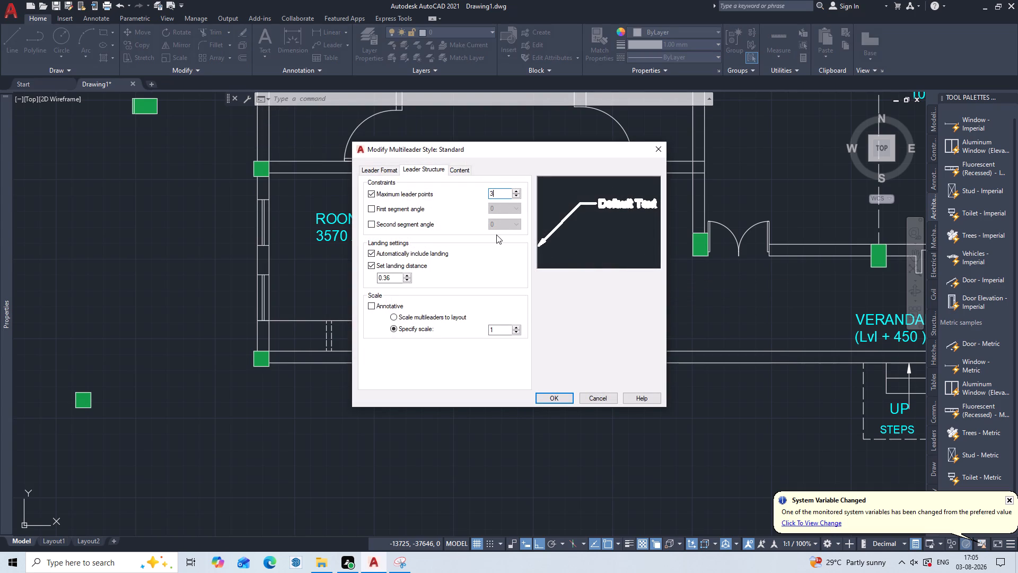
left_click(557, 399)
left_click(611, 235)
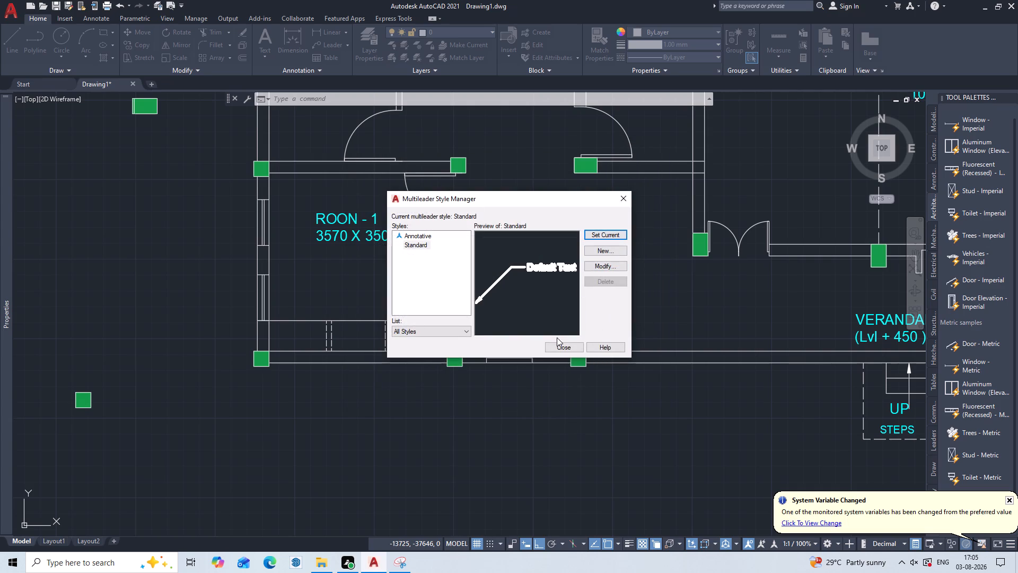
left_click(558, 350)
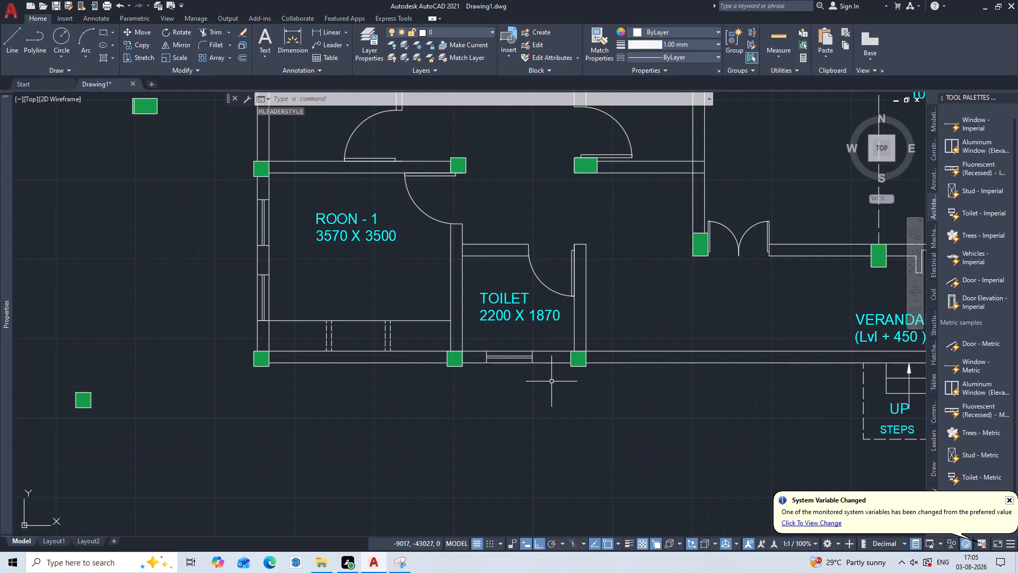
Draw a bent multileader from the verandah's outer wall beside the 2200 X 1870 toilet, about 1280 downward and then horizontally toward the toilet.
key("m")
key("l")
key("d")
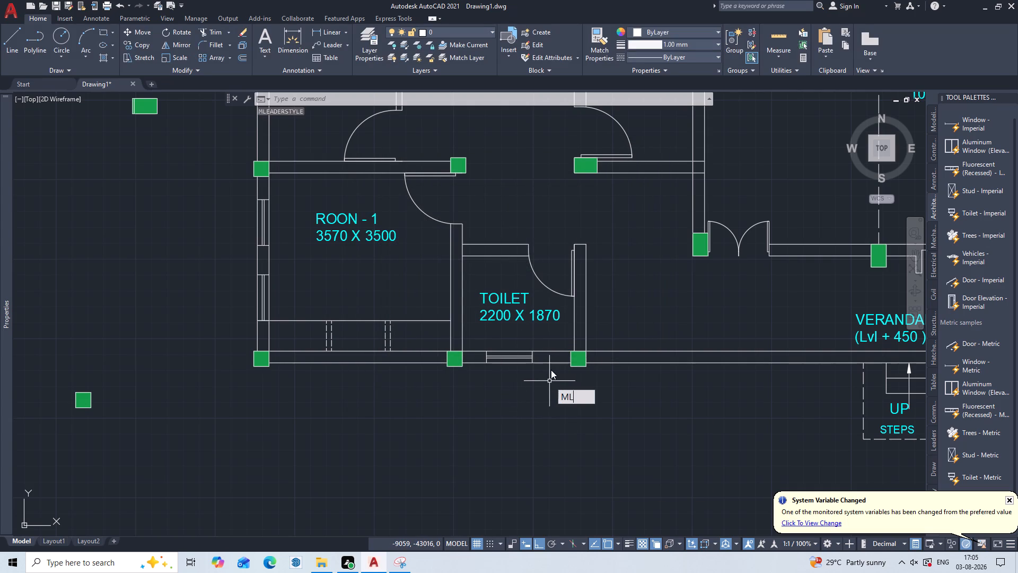
key("Return")
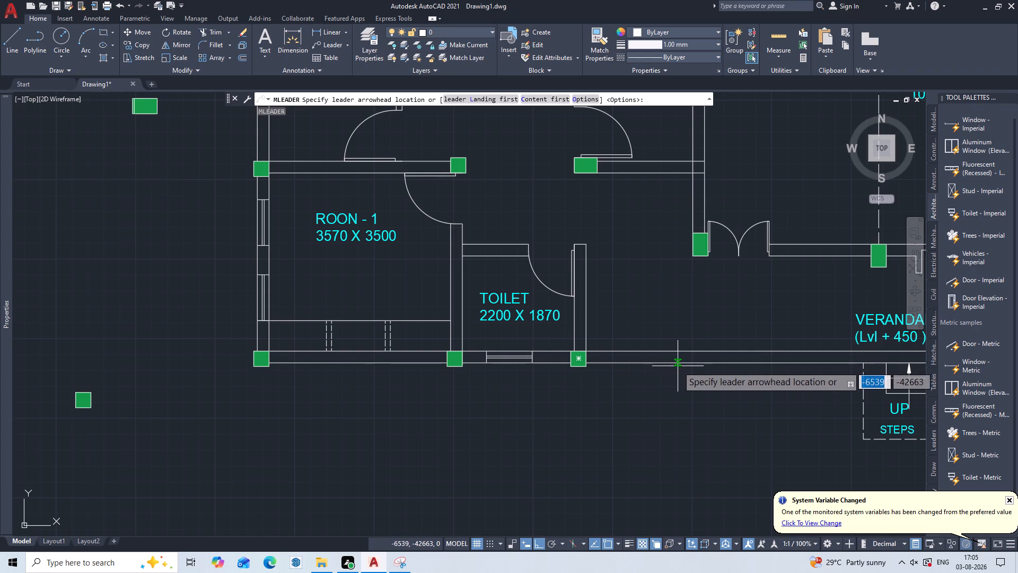
left_click_drag(681, 364, 683, 359)
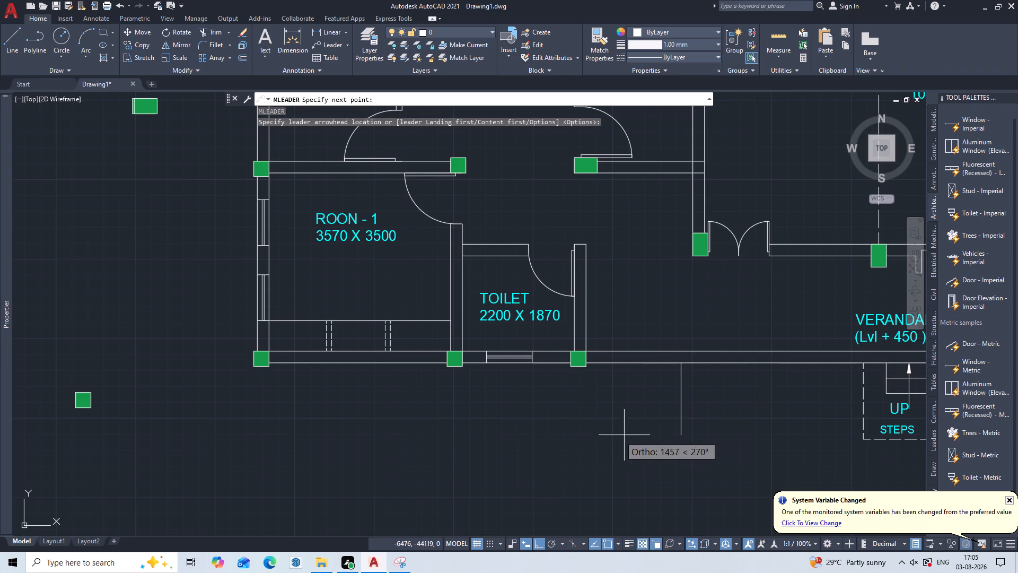
left_click(652, 428)
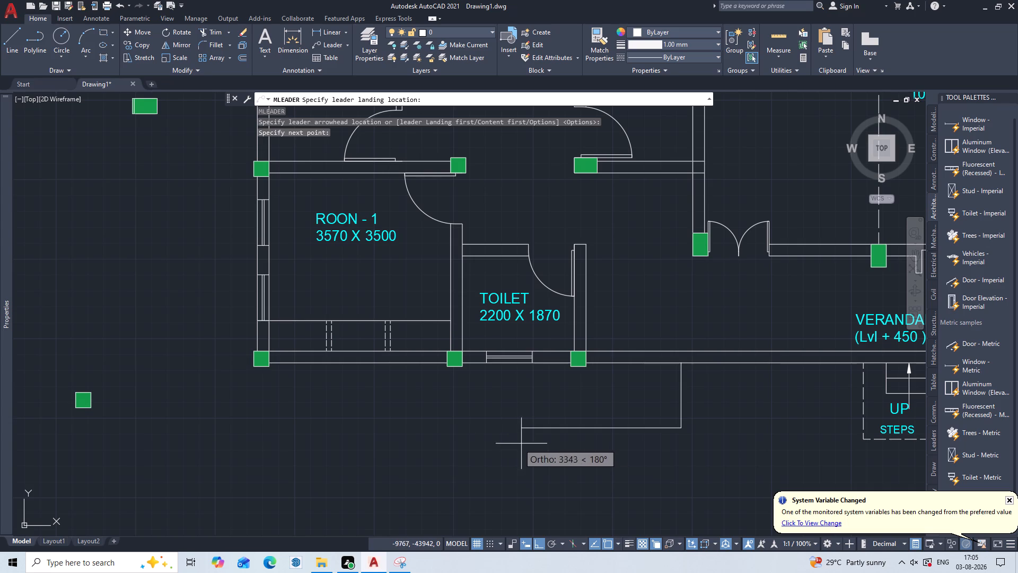
left_click(578, 432)
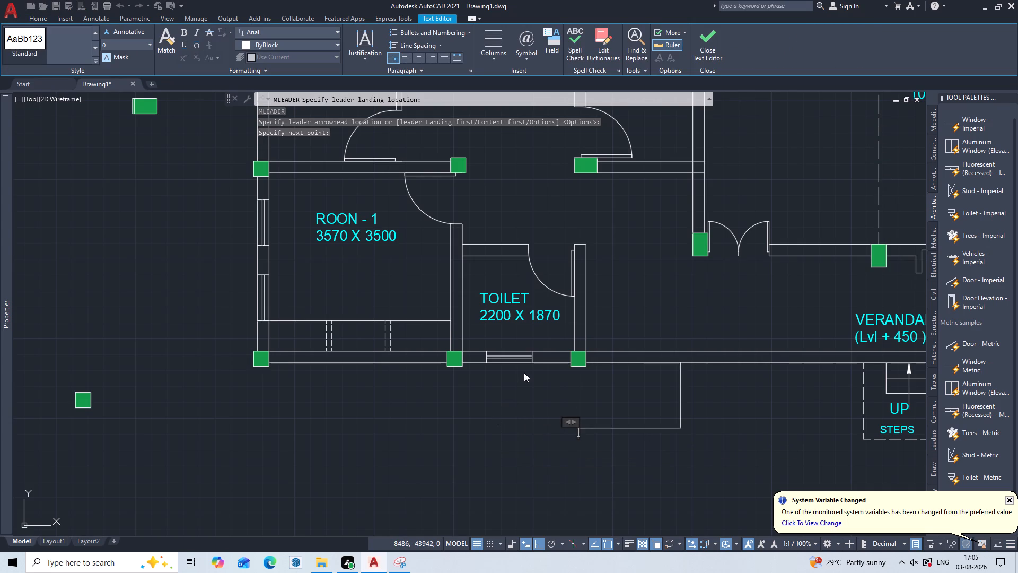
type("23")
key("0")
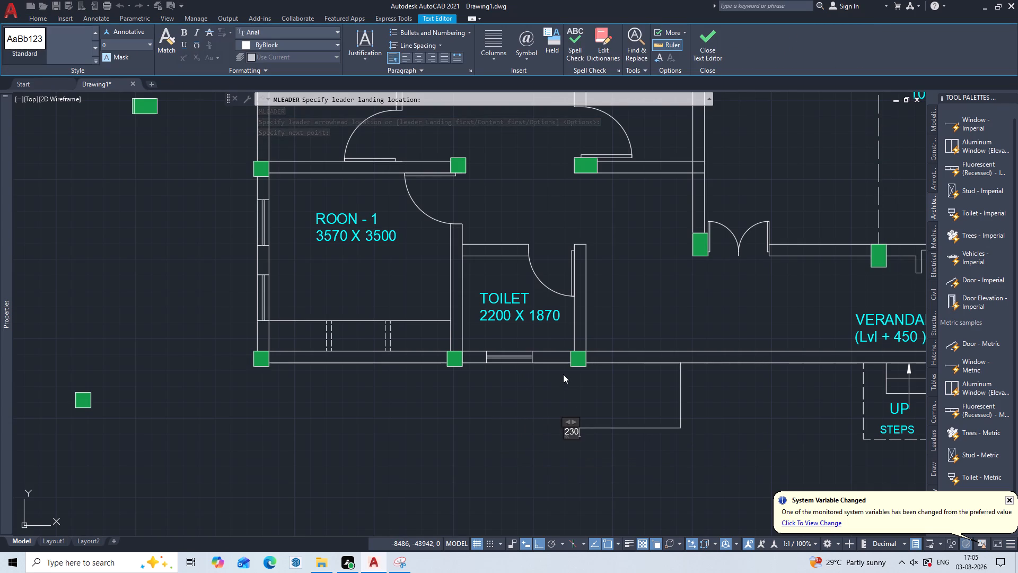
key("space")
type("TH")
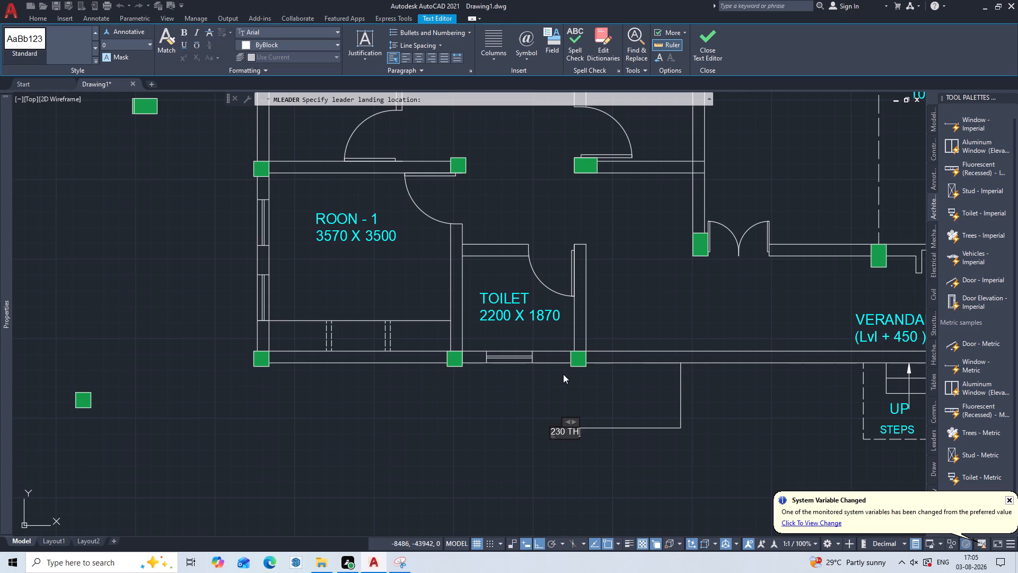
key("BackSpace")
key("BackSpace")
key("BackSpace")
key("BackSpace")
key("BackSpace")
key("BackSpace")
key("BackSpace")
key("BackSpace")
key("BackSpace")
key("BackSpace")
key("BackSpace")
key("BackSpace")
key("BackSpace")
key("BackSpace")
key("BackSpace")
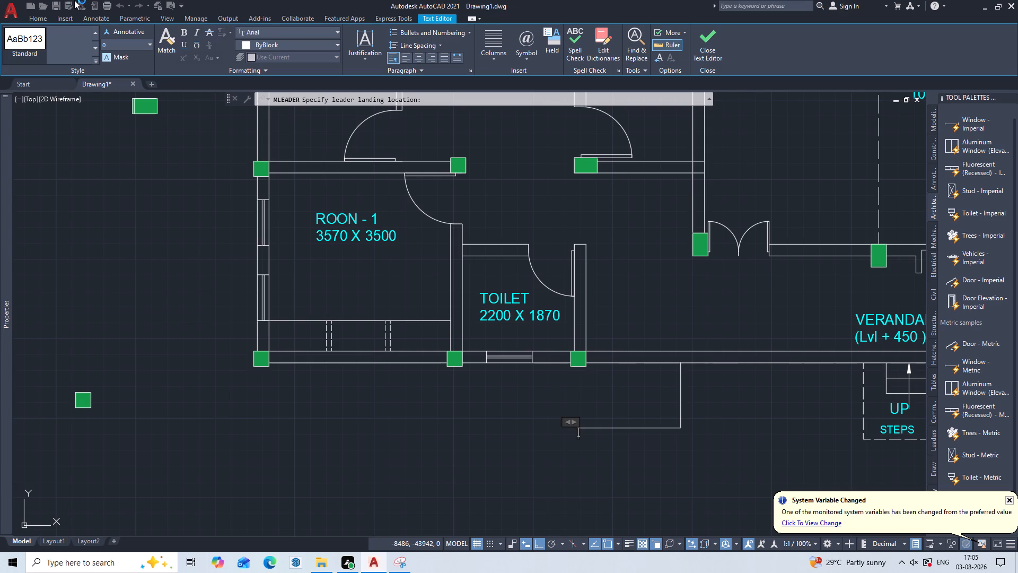
Set the leader text colour to cyan, enter the note "230 th DWARF WALL" and save the text.
left_click(282, 42)
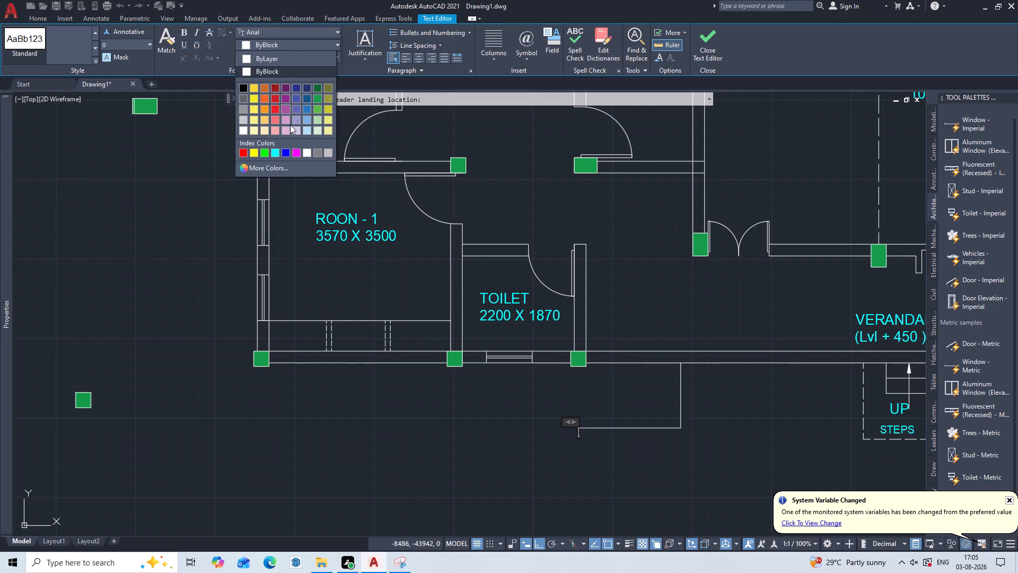
left_click(276, 150)
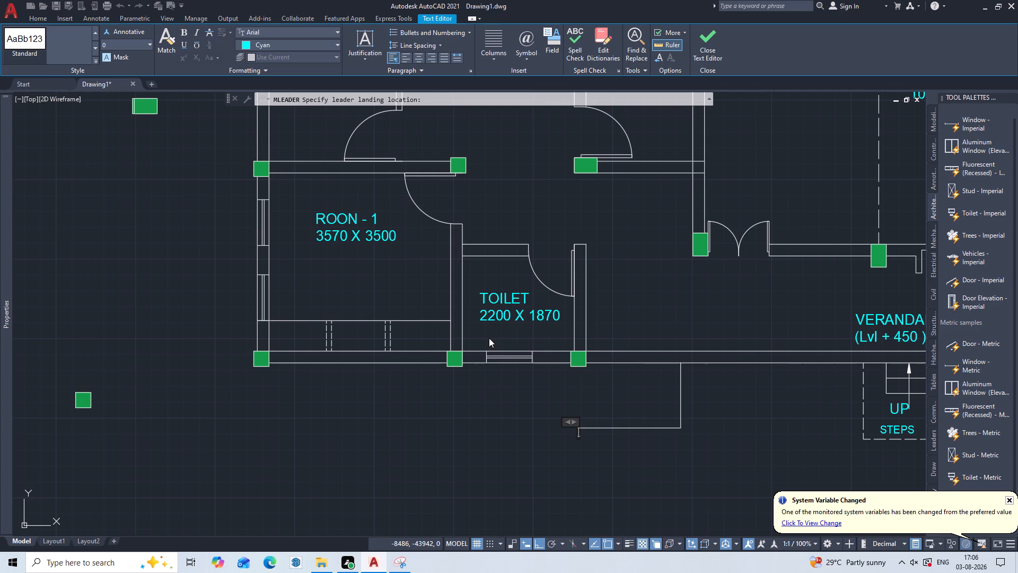
type("23")
key("0")
type("th")
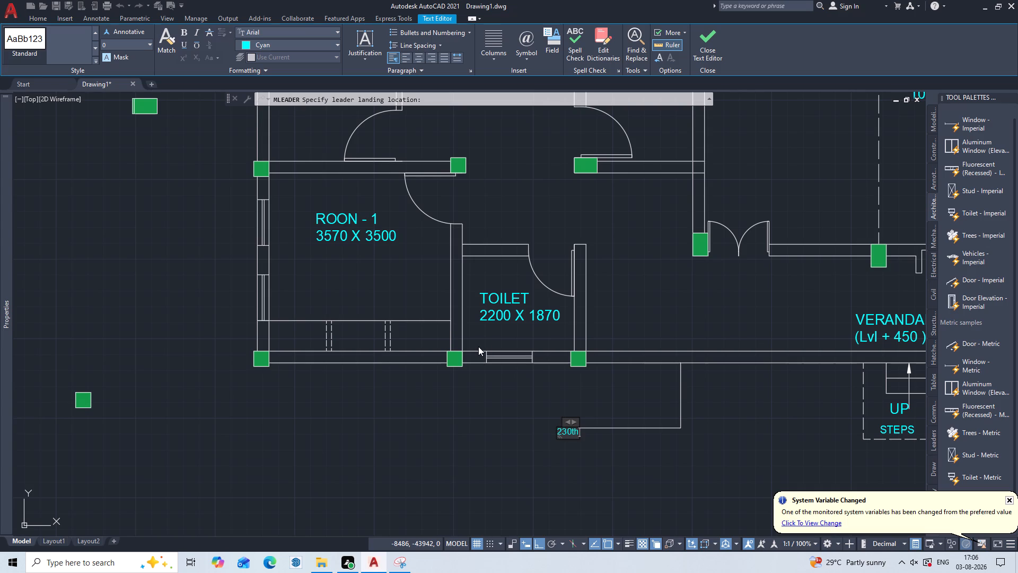
key("BackSpace")
key("BackSpace")
key("space")
type("th")
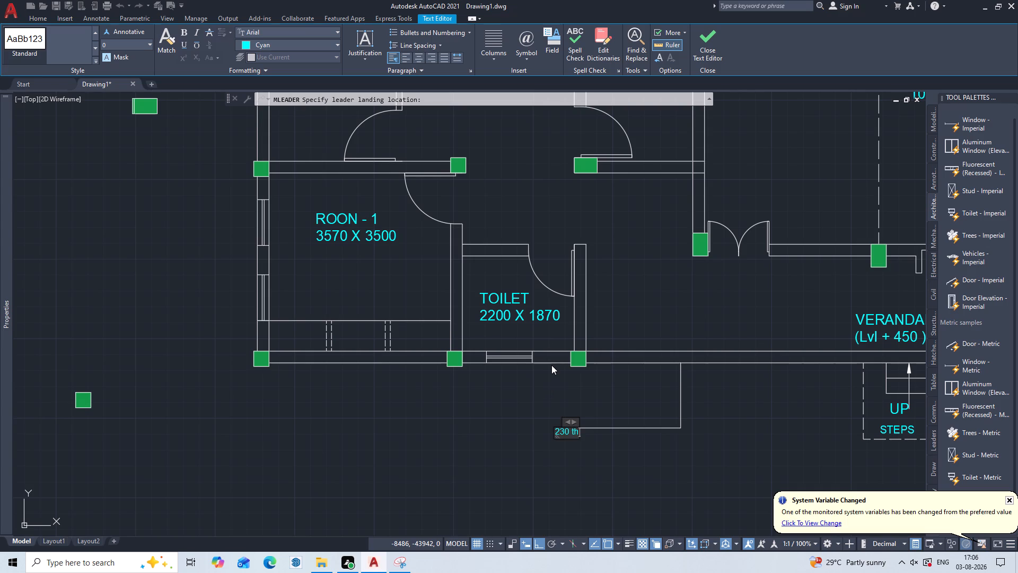
key("space")
type("DW")
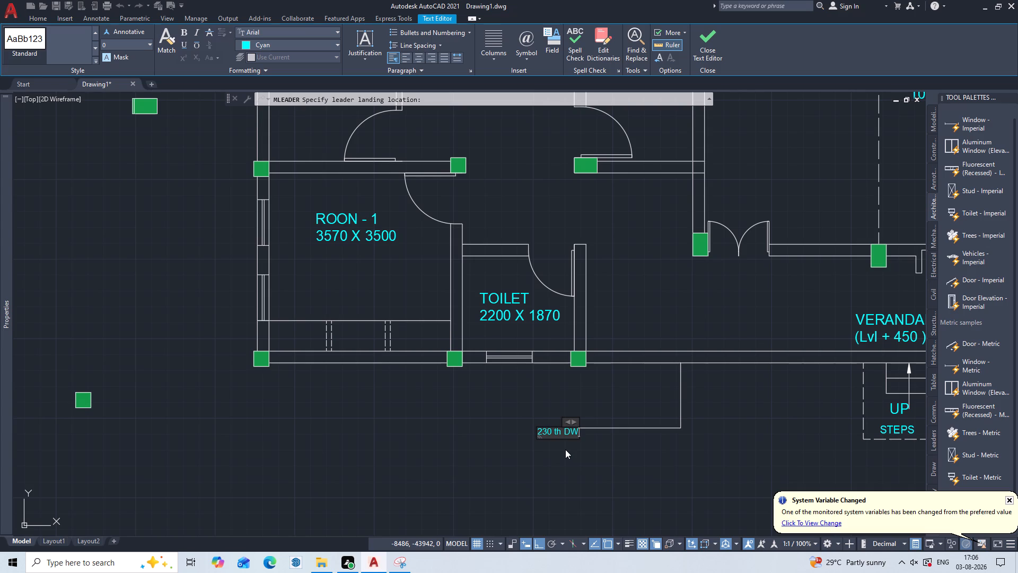
type("AR")
key("f")
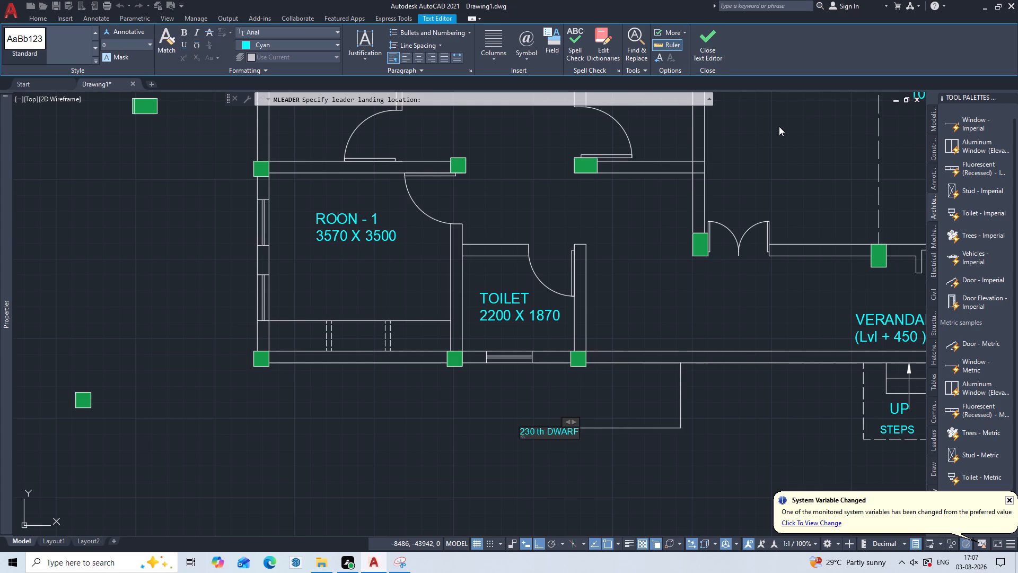
scroll(779, 126, "down", 1)
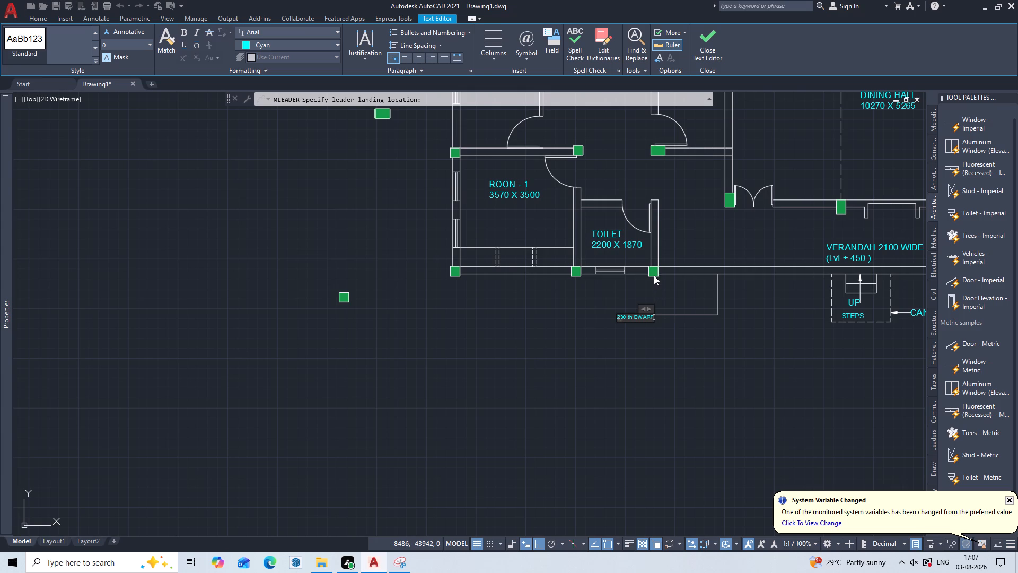
scroll(654, 275, "up", 1)
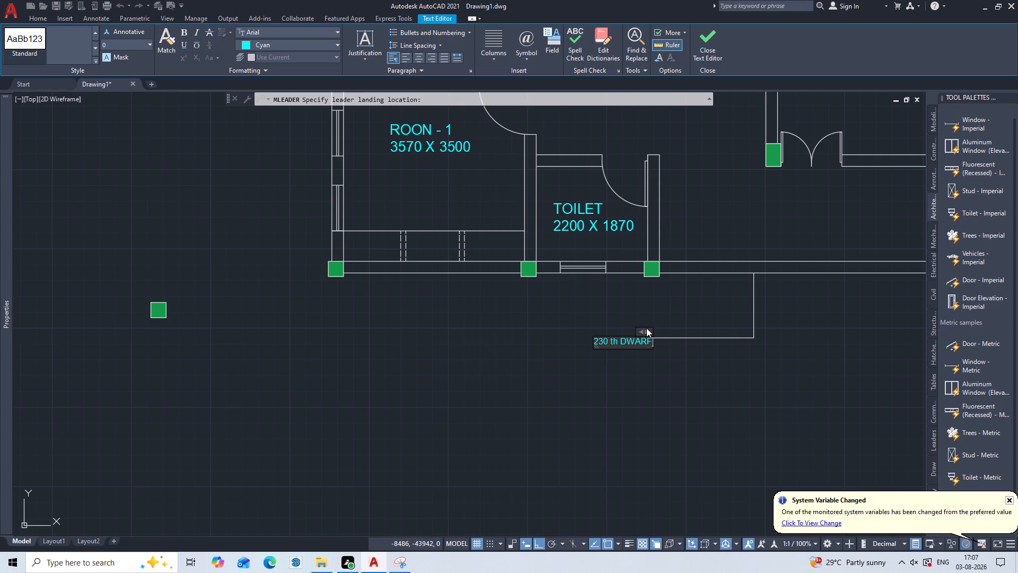
key("space")
key("w")
key("a")
type("LL")
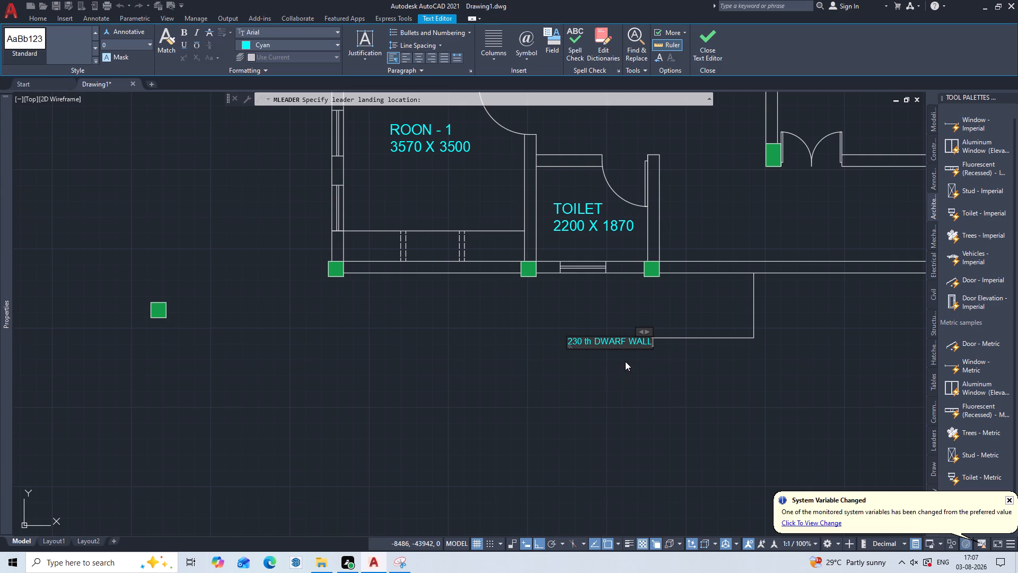
key("Escape")
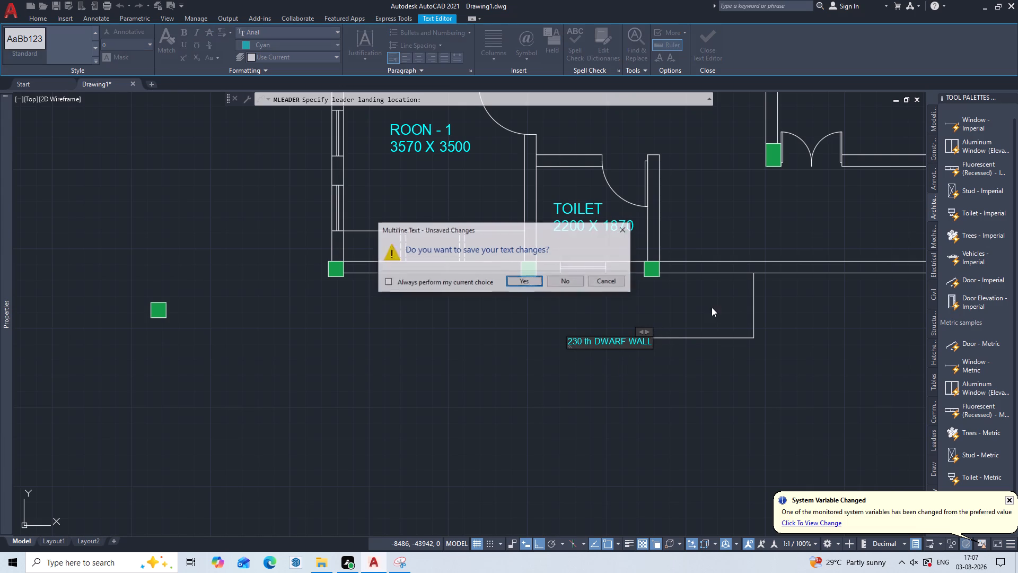
left_click(541, 281)
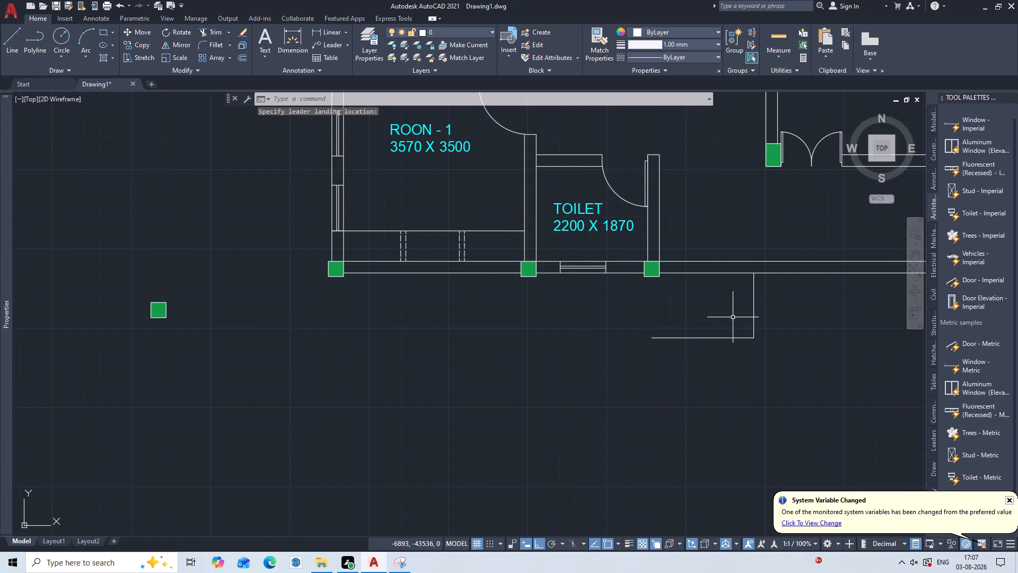
Set the dwarf wall multileader's arrowhead size to 200 and its text height to 200, and deselect it.
left_click_drag(731, 317, 715, 322)
left_click(617, 393)
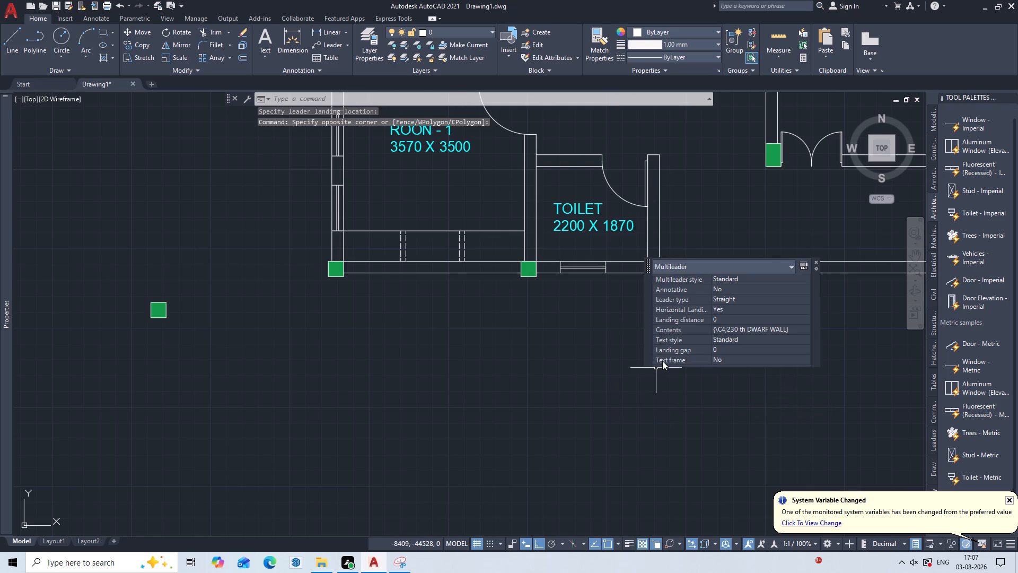
key("ctrl+1")
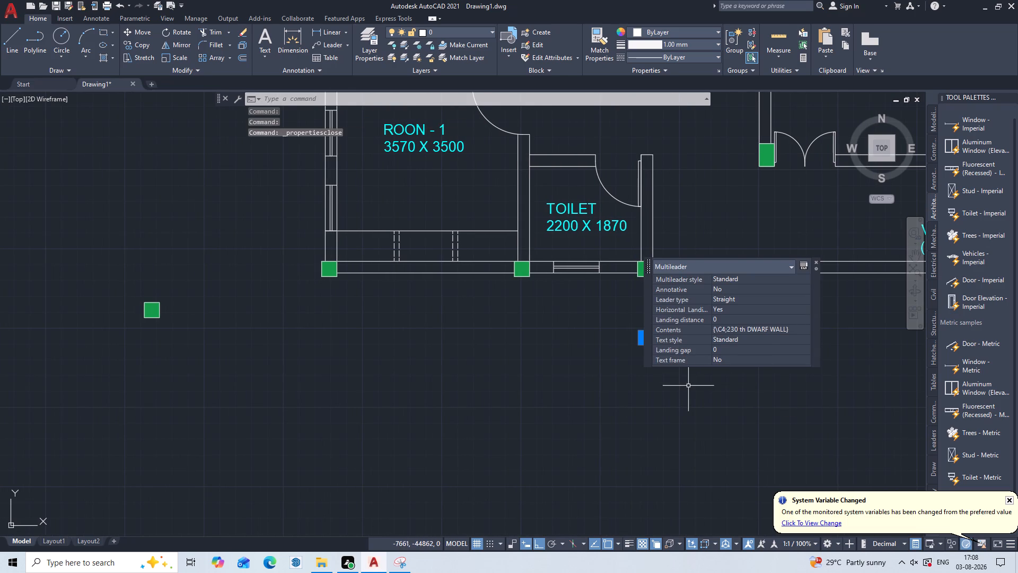
key("ctrl+1")
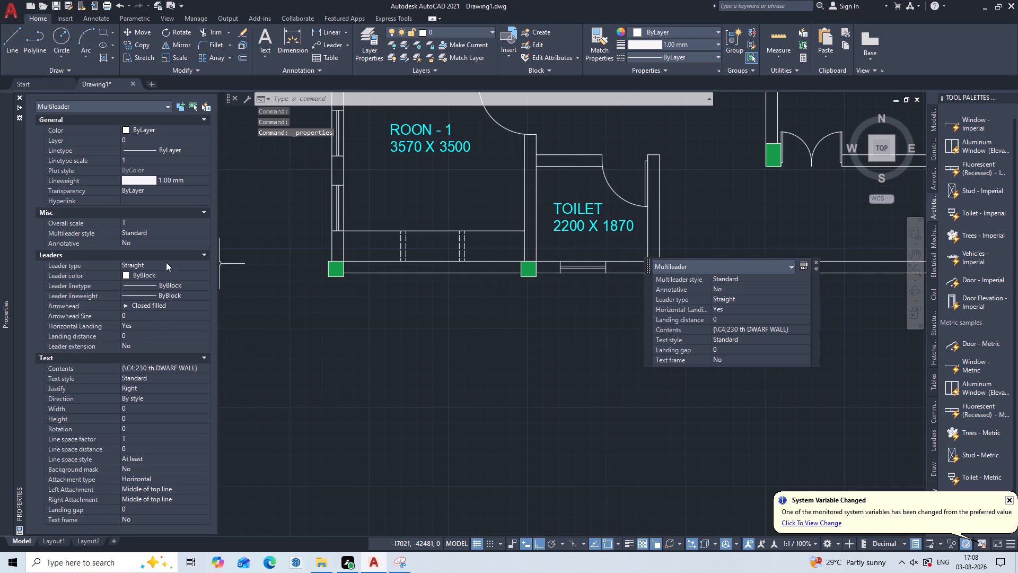
left_click(161, 313)
key("BackSpace")
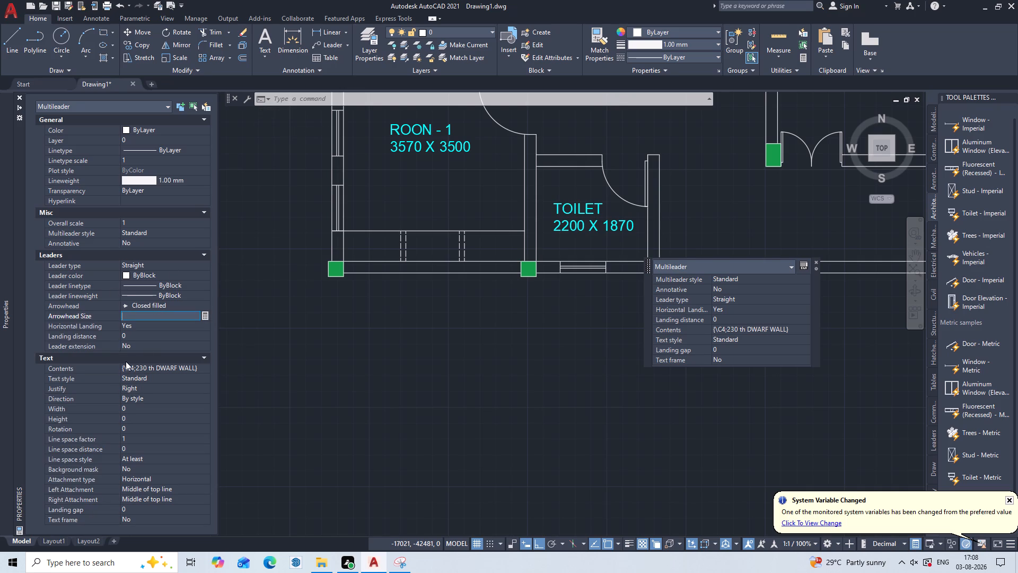
key("2")
key("0")
key("0")
left_click(155, 415)
key("BackSpace")
key("2")
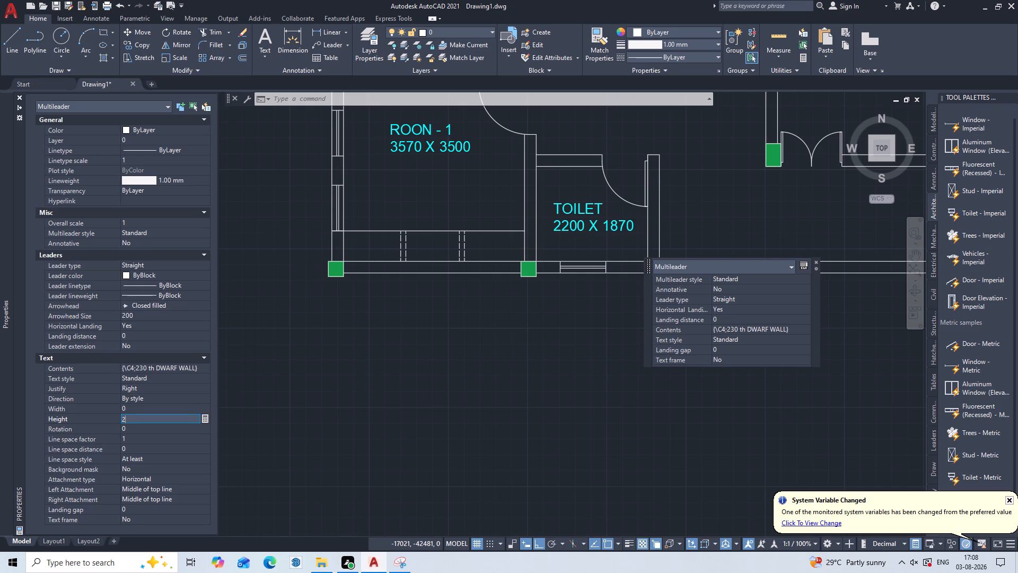
key("0")
key("0")
key("Return")
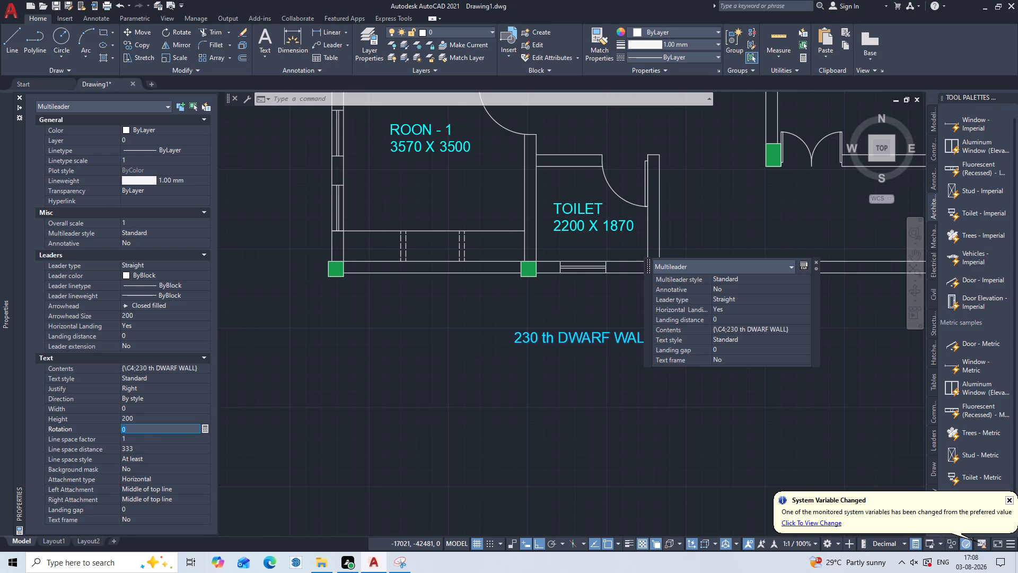
key("Escape")
key("Escape")
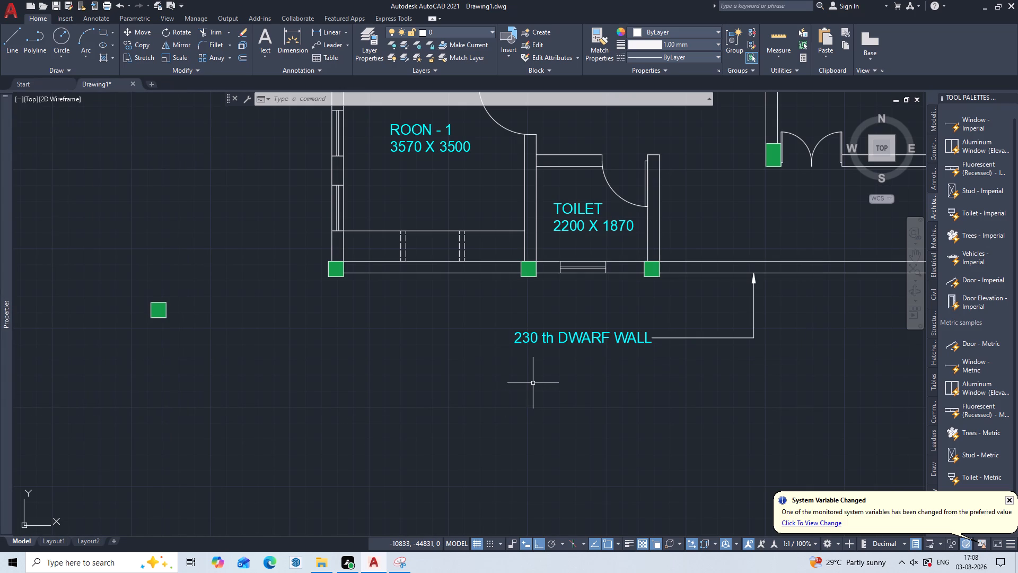
Examine the labelled floor plan from the dwarf wall note through the rooms, toilets, court yard and overall layout.
middle_click_drag(533, 383, 295, 455)
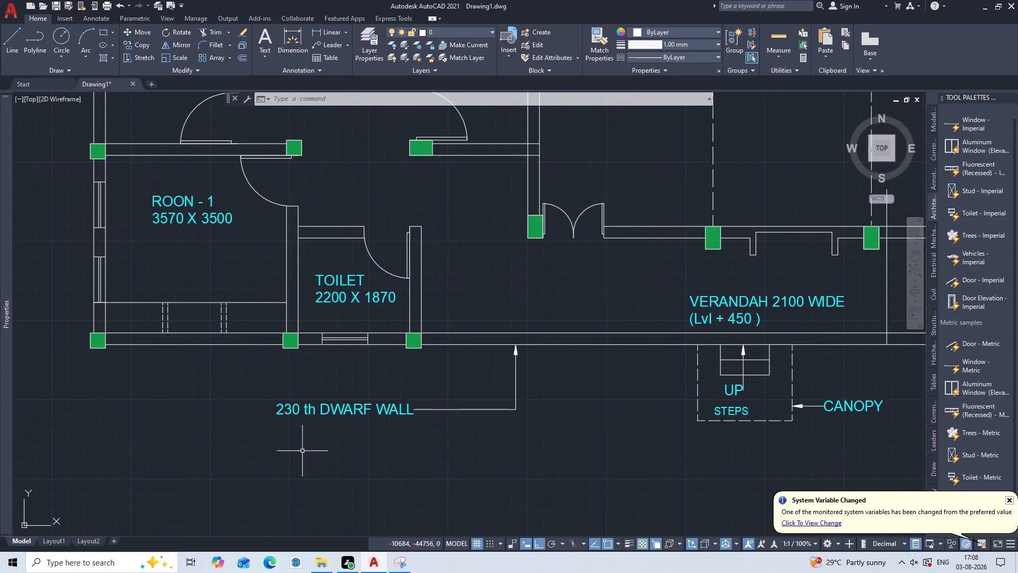
middle_click_drag(358, 426, 466, 374)
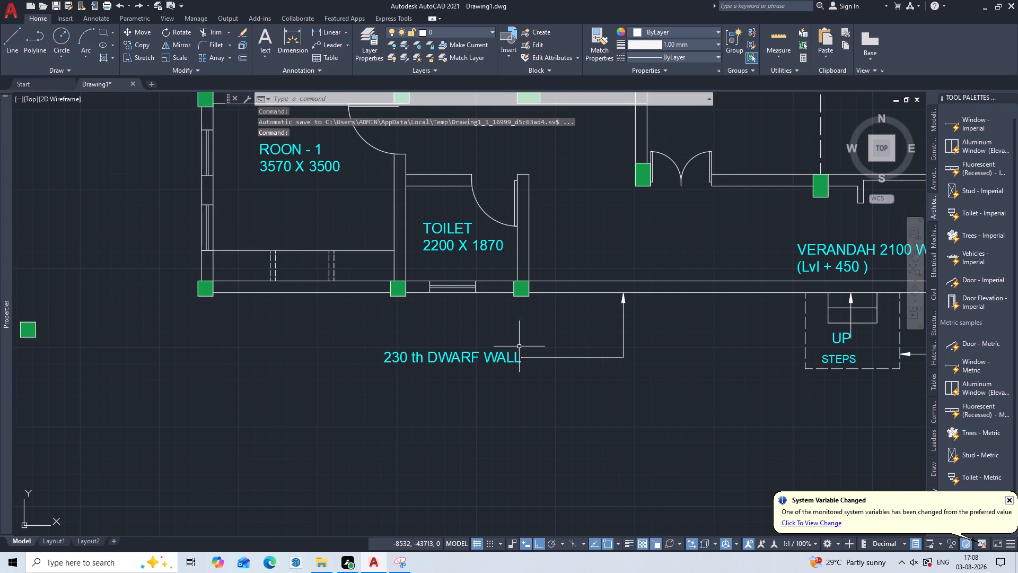
middle_click_drag(541, 318, 596, 463)
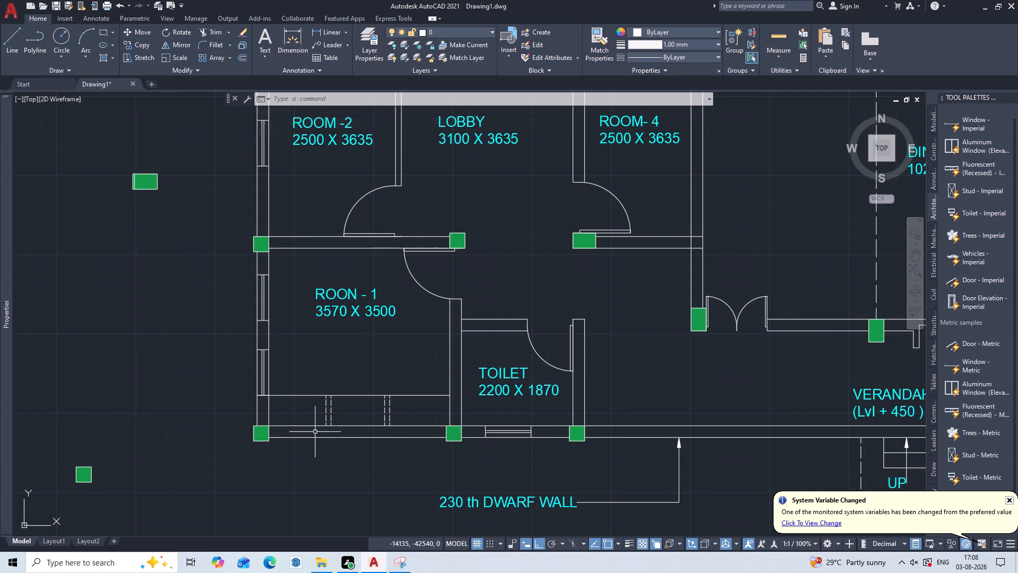
middle_click_drag(234, 401, 361, 452)
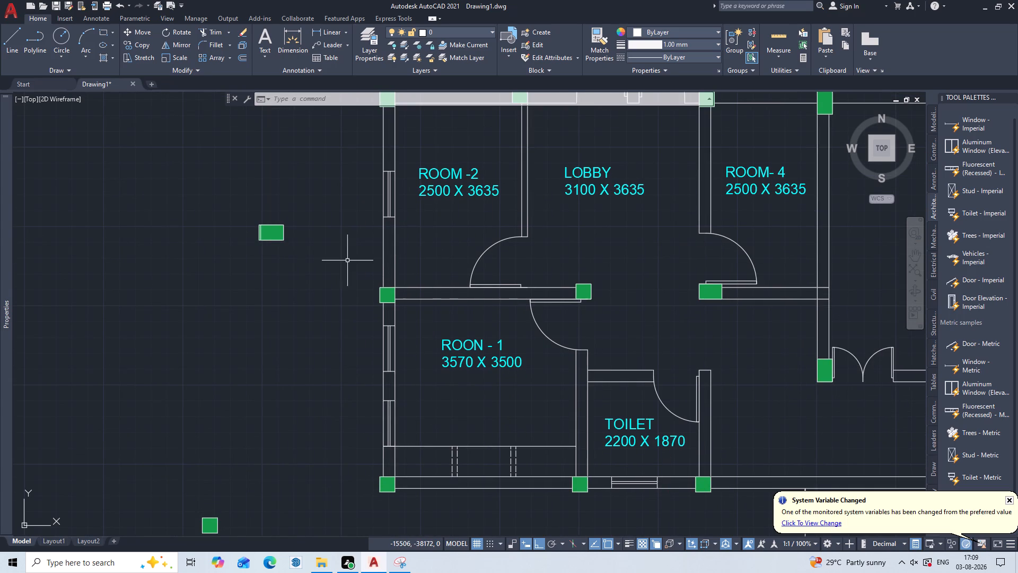
middle_click_drag(347, 261, 306, 440)
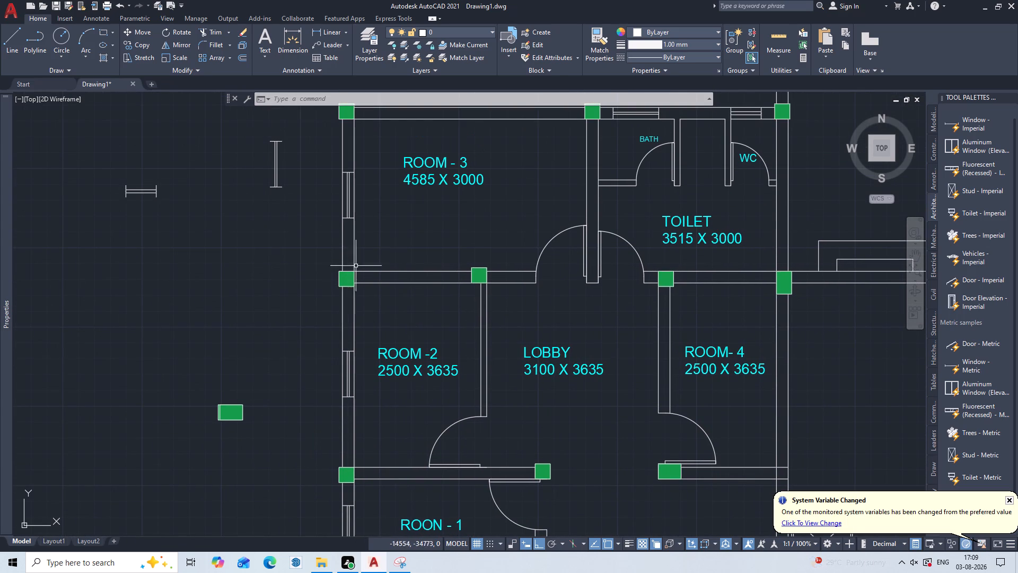
middle_click_drag(396, 247, 337, 404)
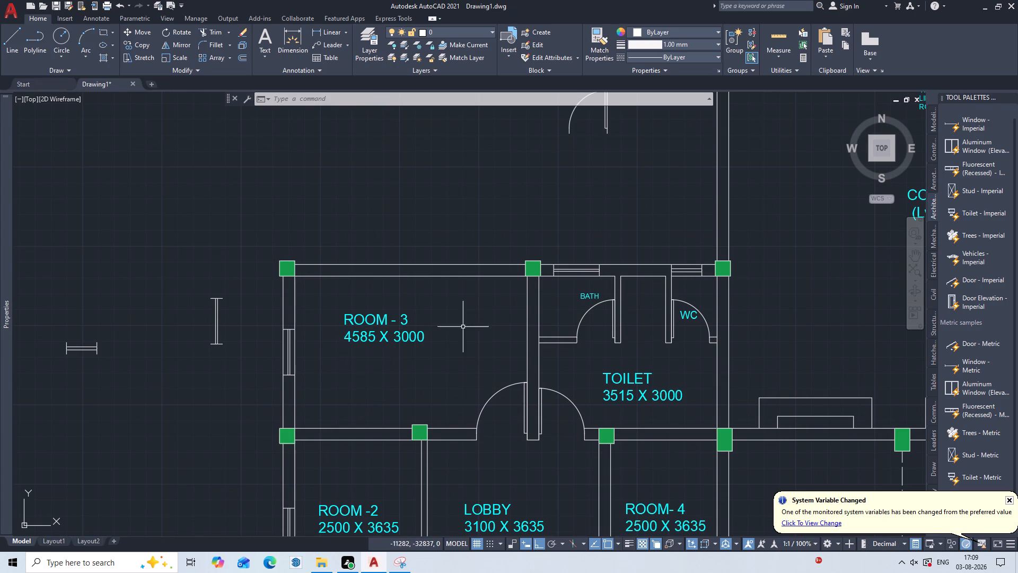
middle_click_drag(528, 313, 185, 443)
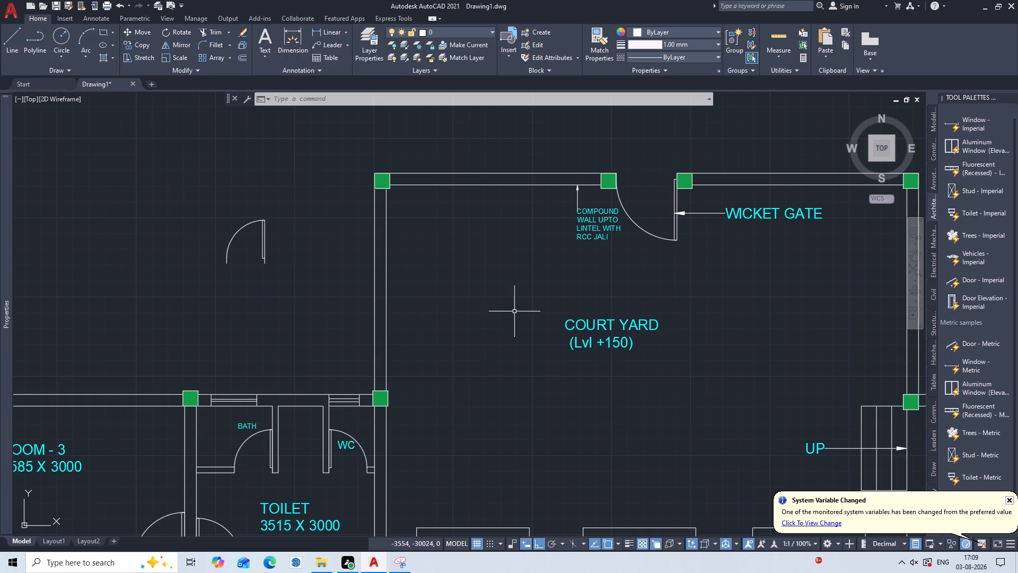
scroll(569, 265, "down", 2)
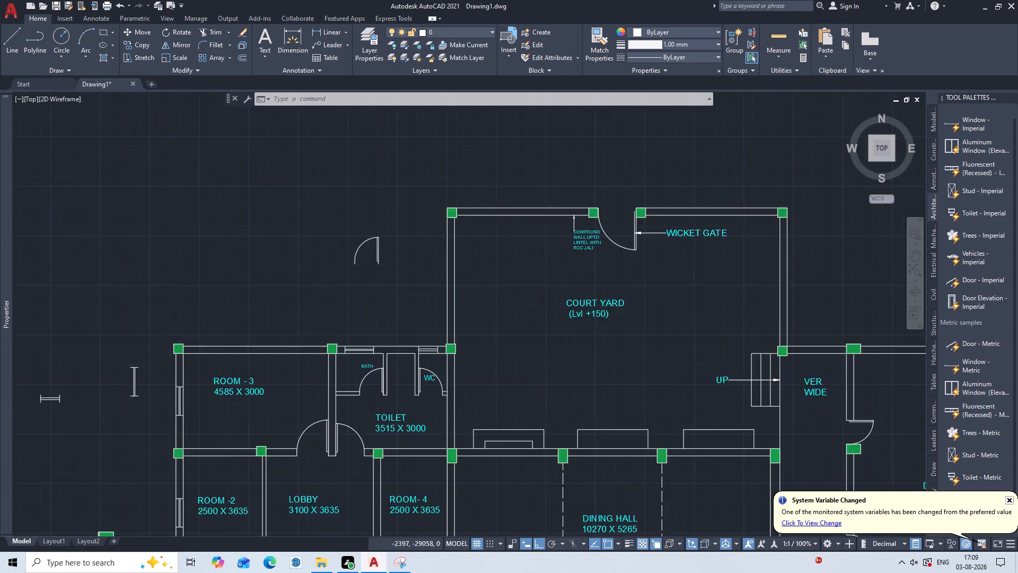
middle_click_drag(560, 348, 567, 214)
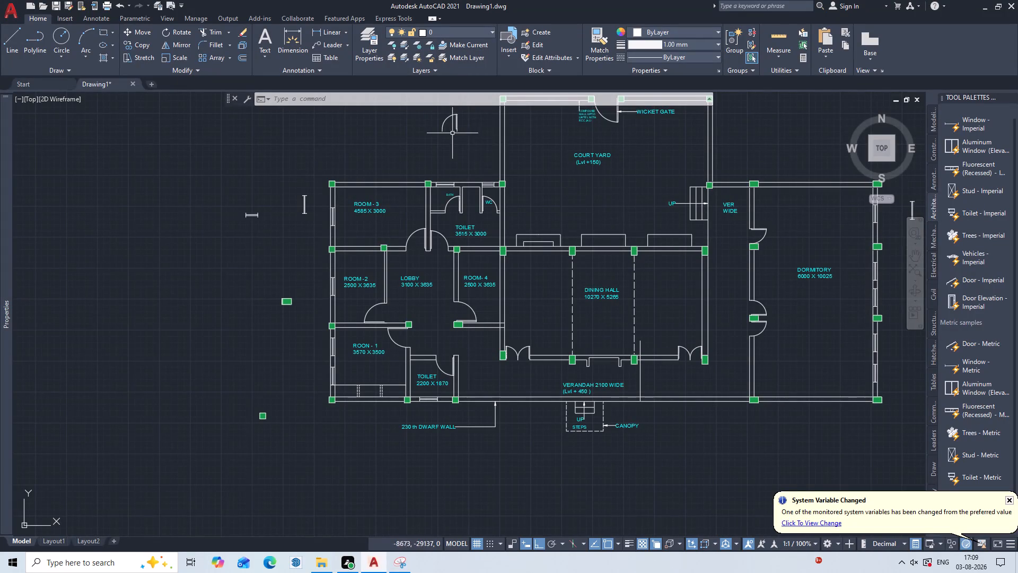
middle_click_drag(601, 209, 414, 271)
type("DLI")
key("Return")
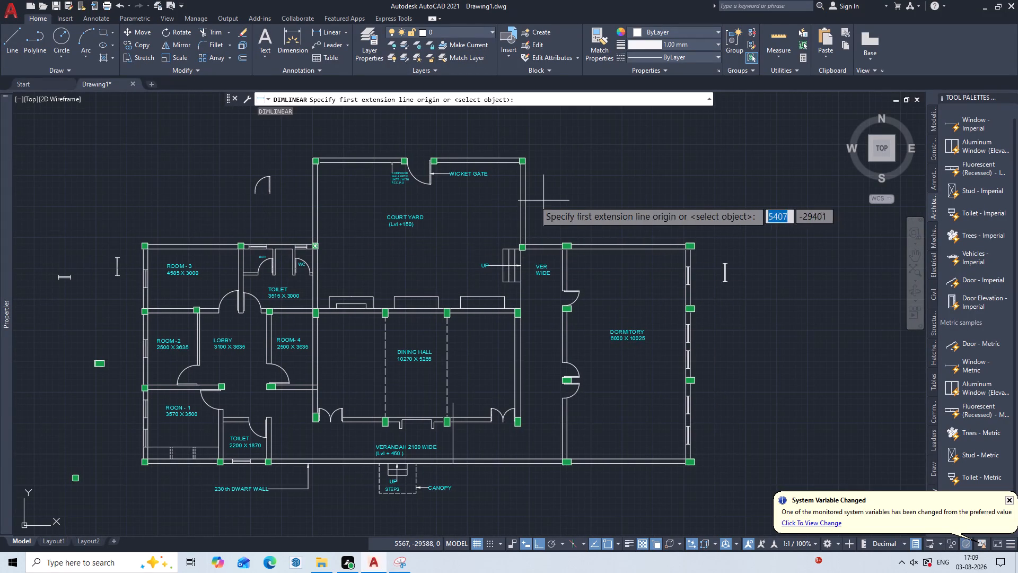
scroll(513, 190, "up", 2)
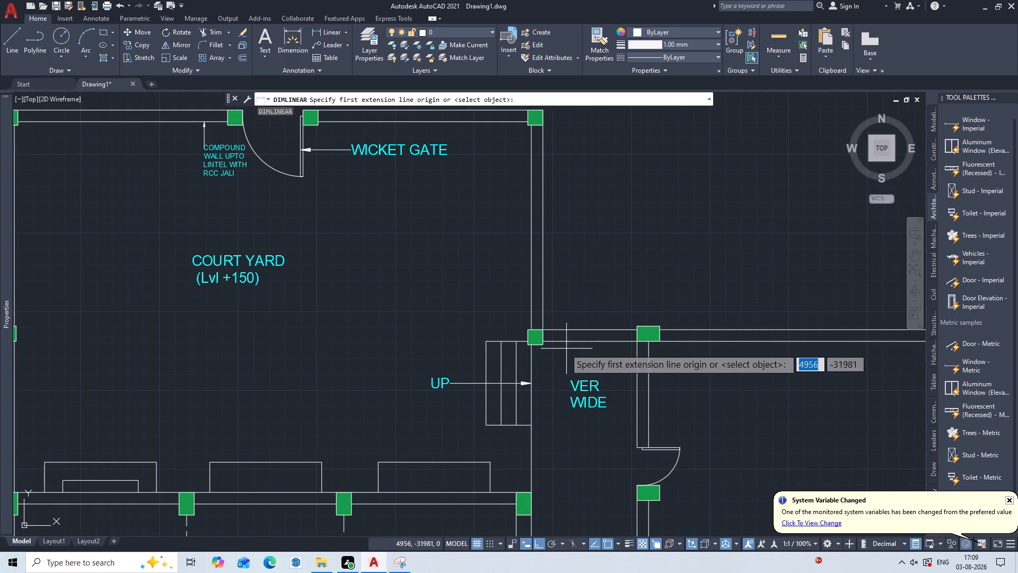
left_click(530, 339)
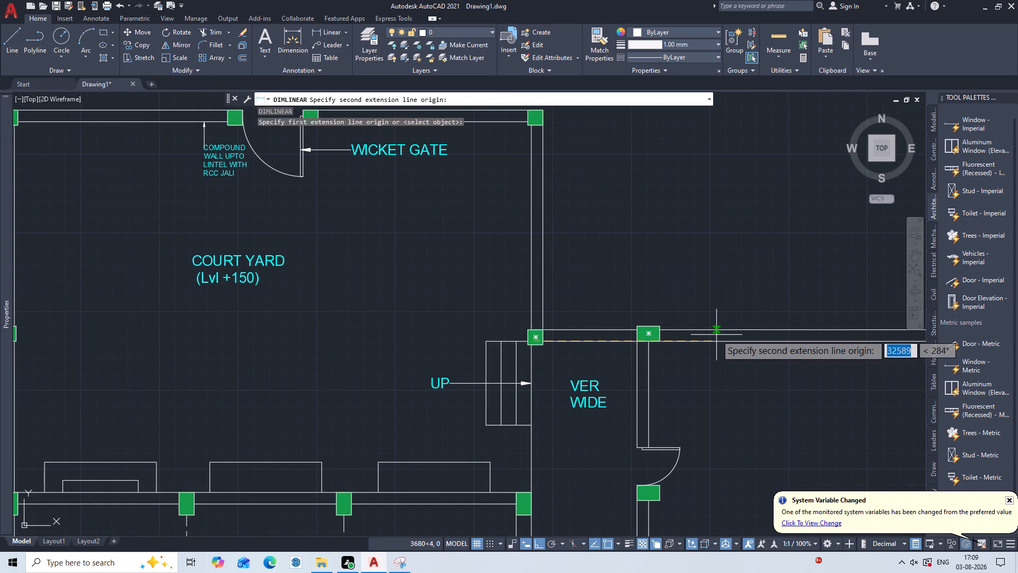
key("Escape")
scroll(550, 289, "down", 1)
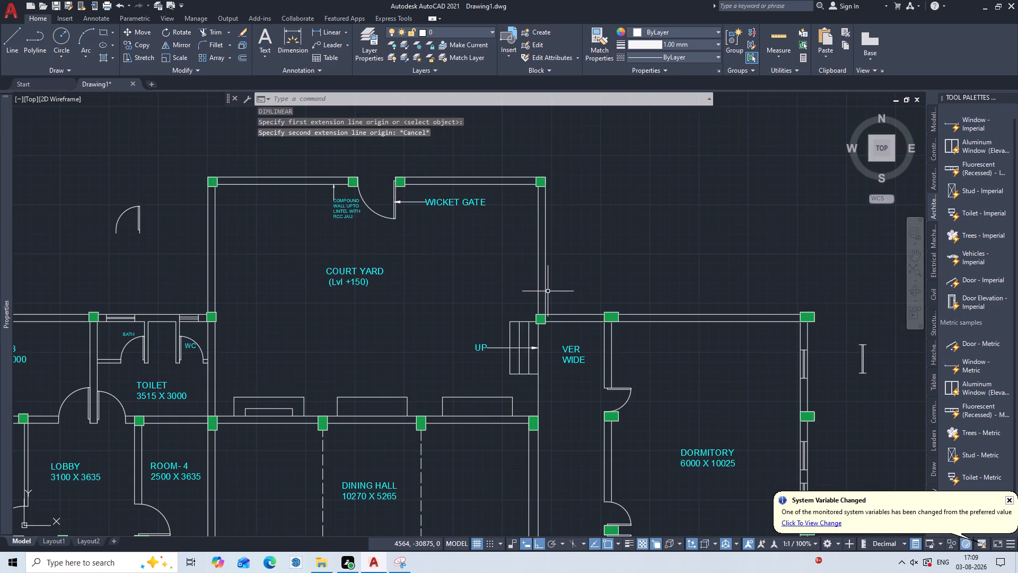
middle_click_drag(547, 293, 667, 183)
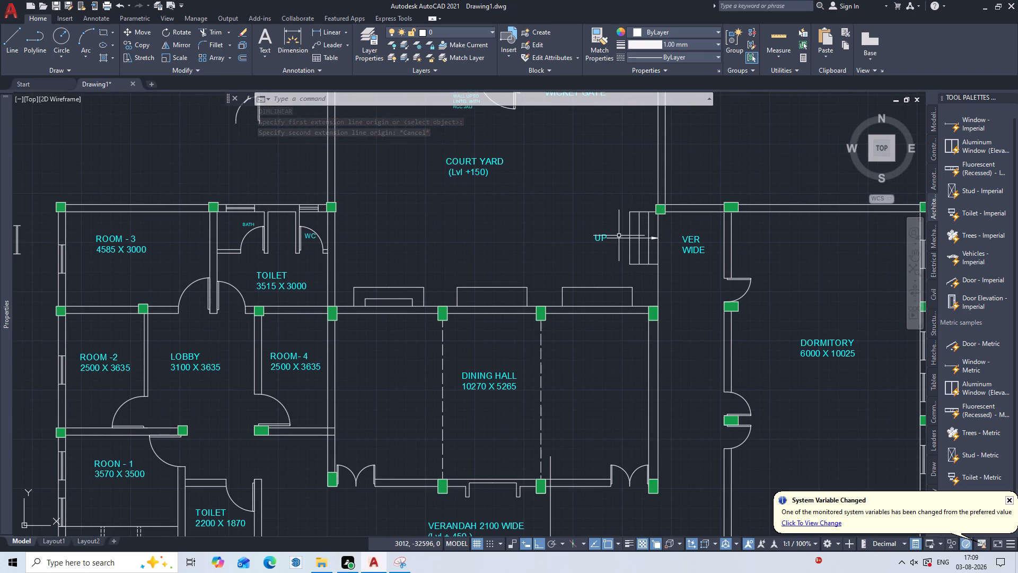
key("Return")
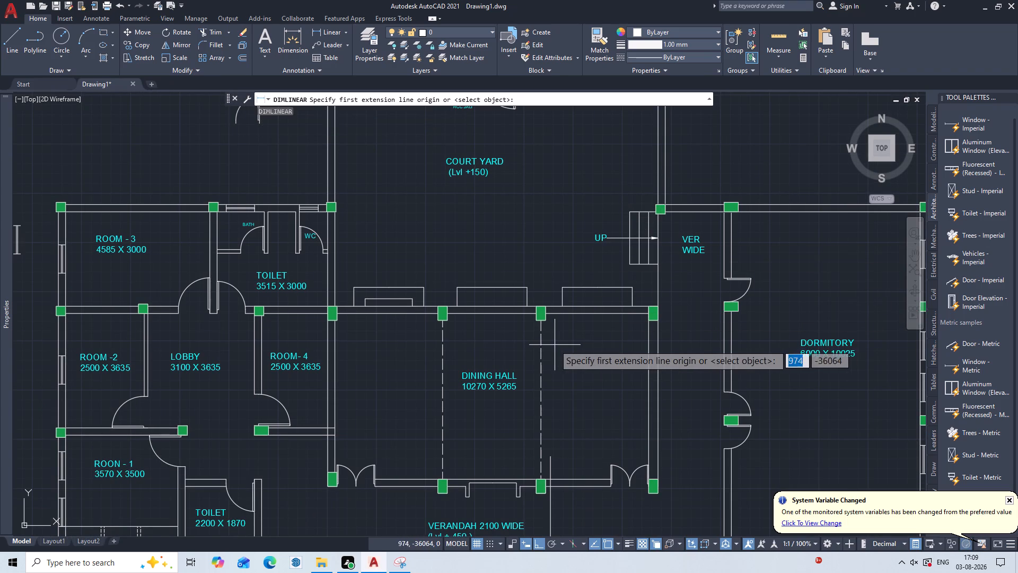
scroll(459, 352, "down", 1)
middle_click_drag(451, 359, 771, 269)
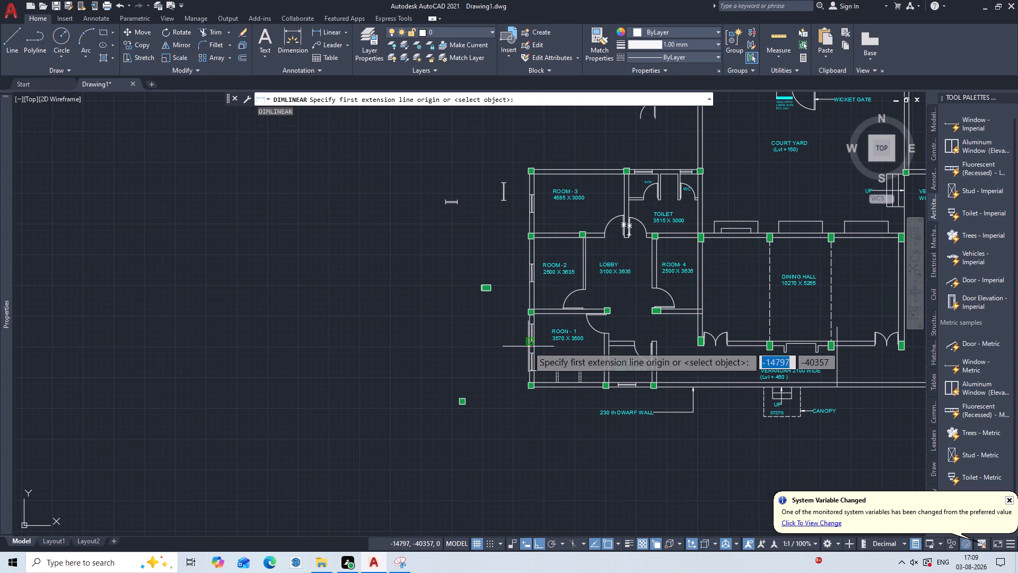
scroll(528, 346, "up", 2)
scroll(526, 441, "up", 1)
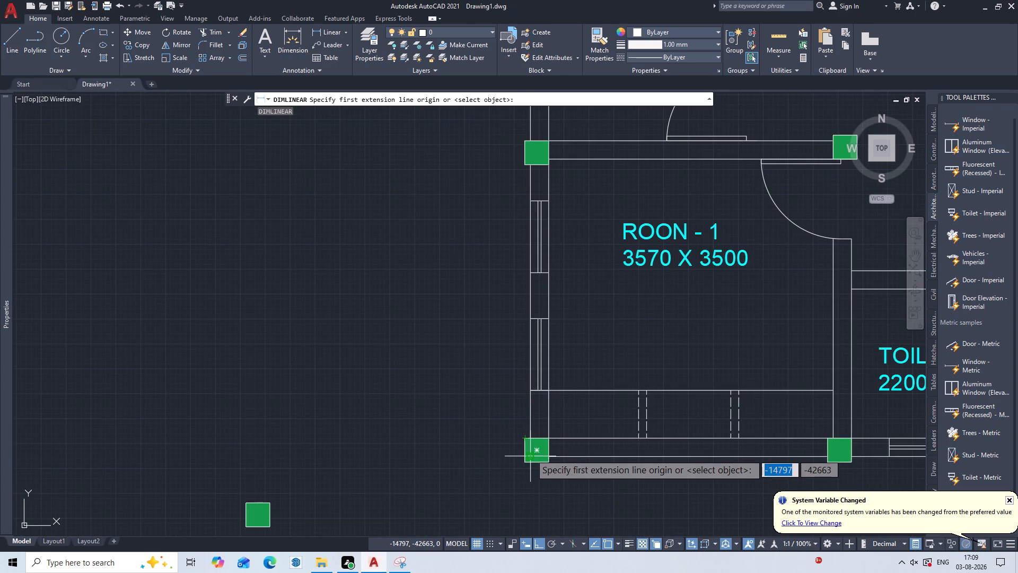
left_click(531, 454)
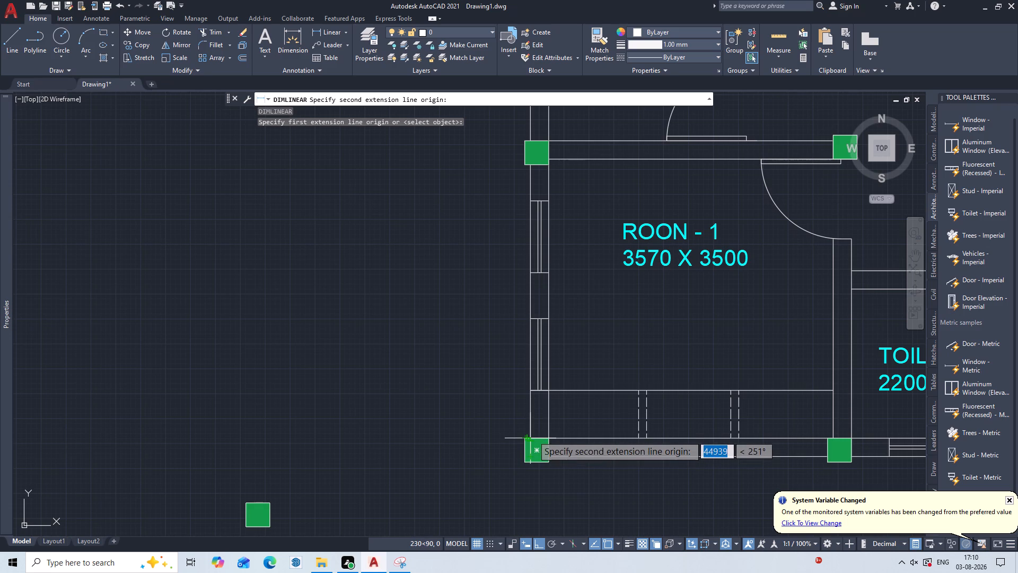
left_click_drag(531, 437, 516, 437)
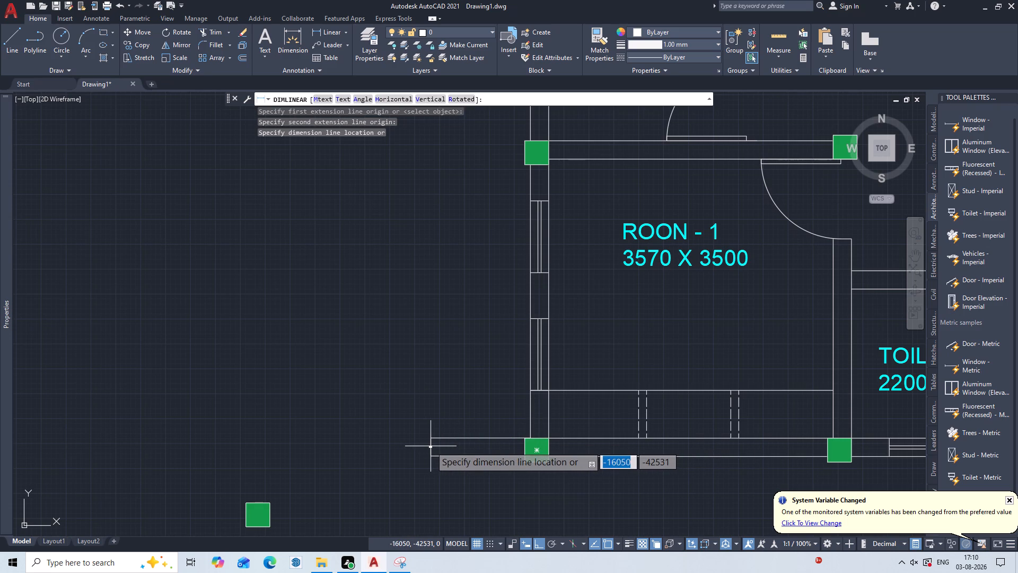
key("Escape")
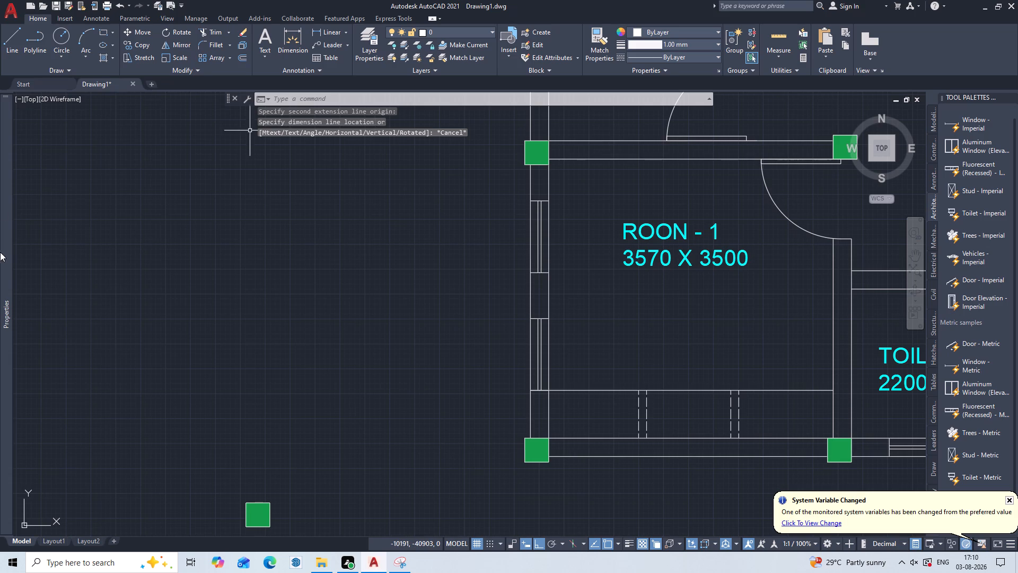
Quick-dimension the outer wall along Room-3, Room-2 and Room-1 with a continuous vertical chain placed about 900 outside the wall.
left_click(95, 15)
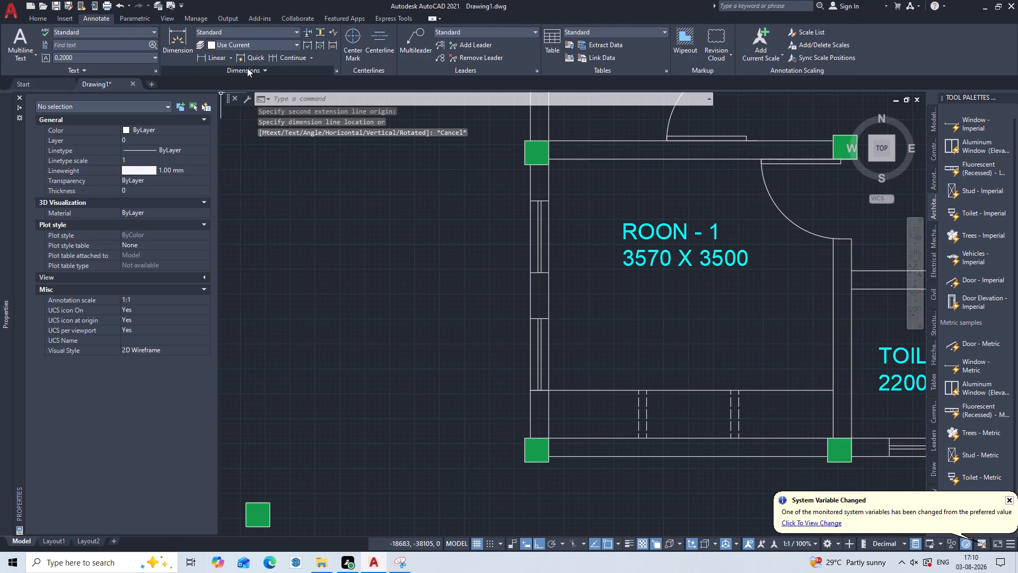
left_click(264, 55)
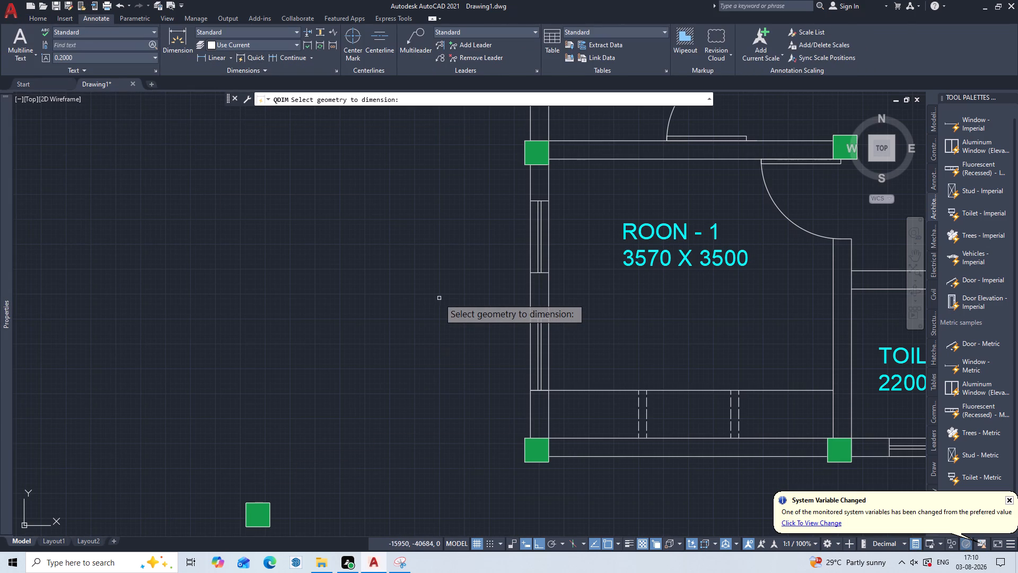
scroll(439, 298, "down", 2)
middle_click_drag(438, 302, 517, 537)
scroll(497, 481, "down", 1)
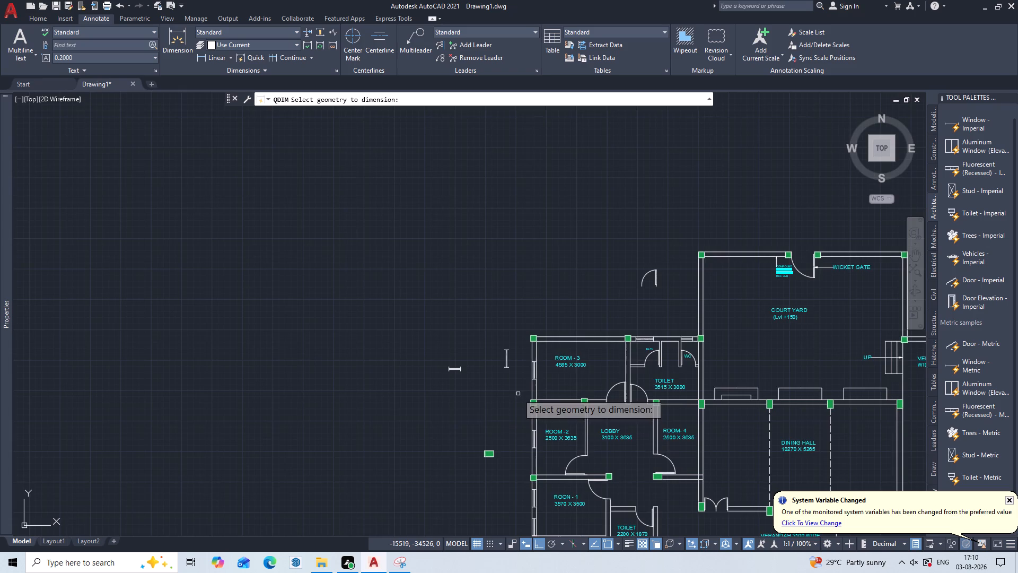
middle_click_drag(518, 394, 484, 241)
left_click(526, 161)
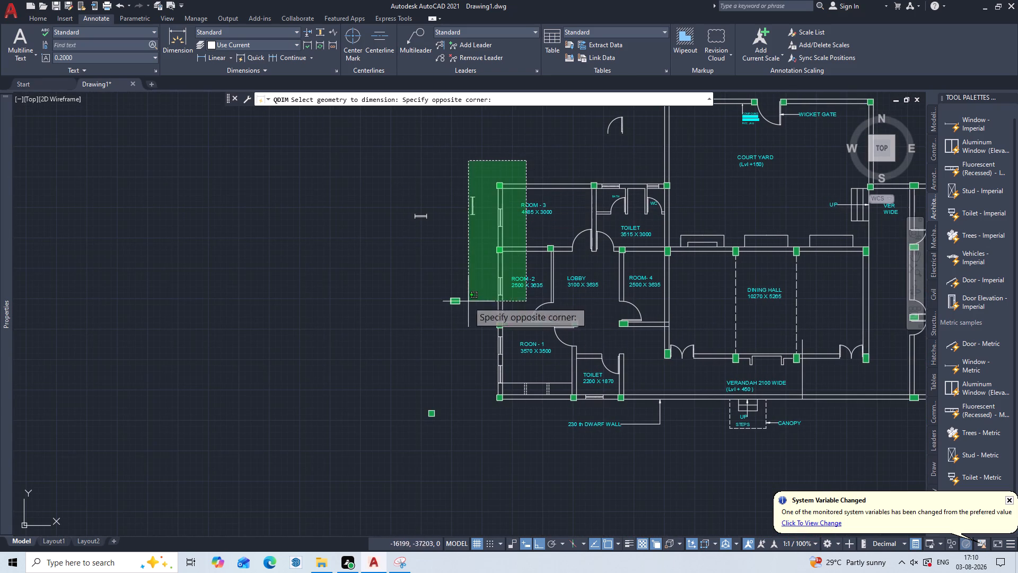
left_click(484, 422)
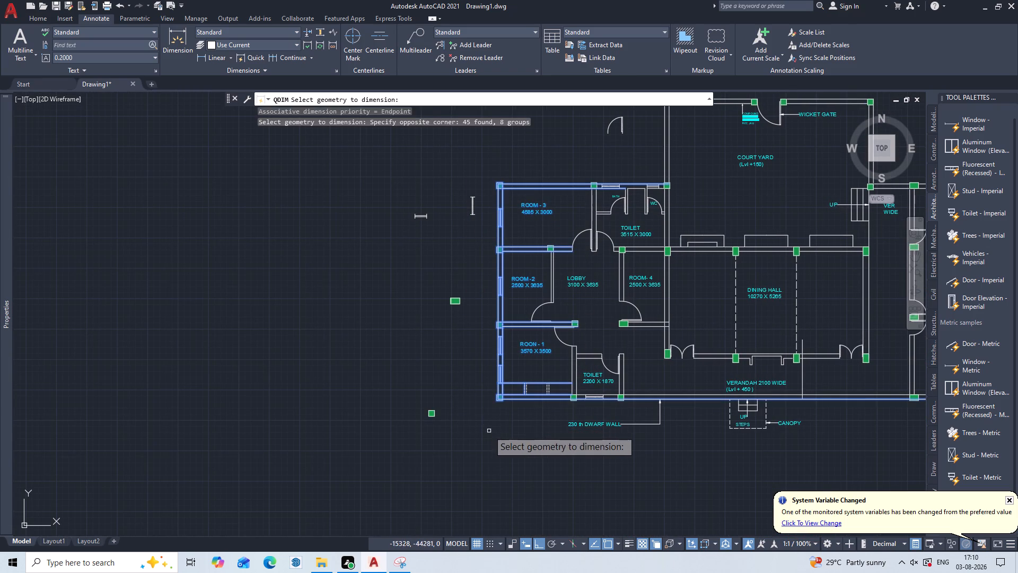
key("Return")
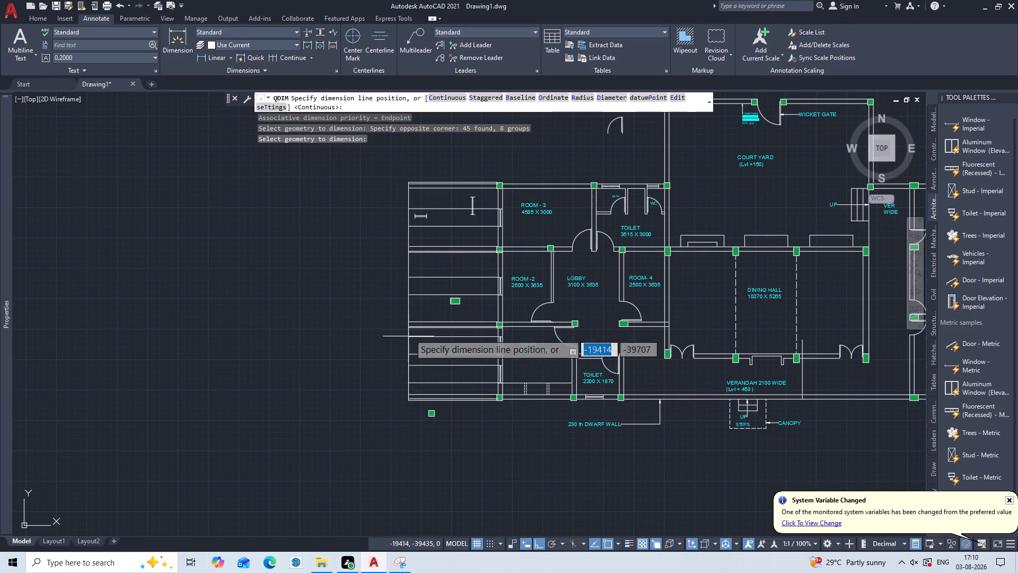
left_click(481, 336)
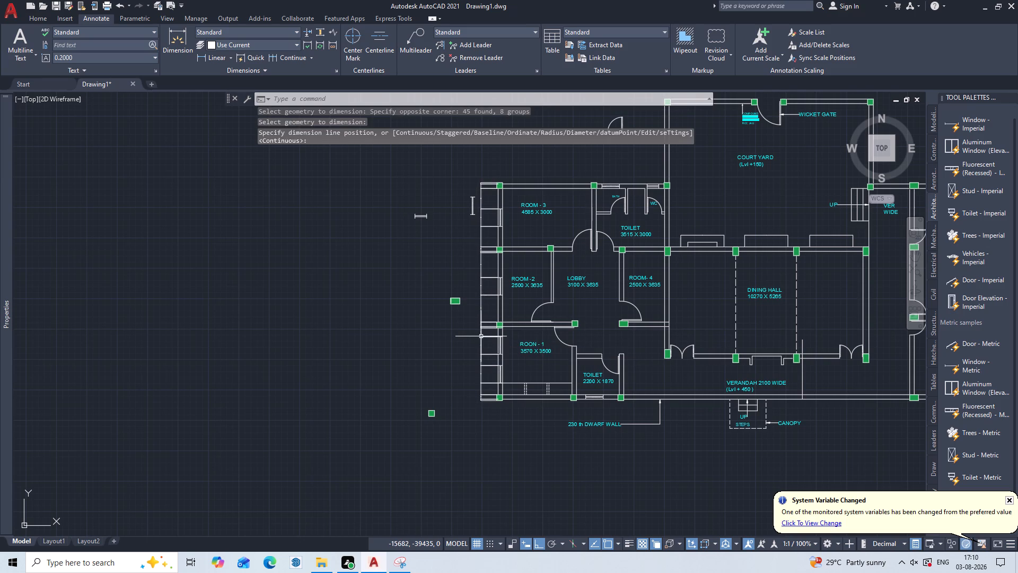
Delete the stray window symbols and green columns lying outside the plan beside Rooms 1 to 3.
scroll(460, 244, "up", 1)
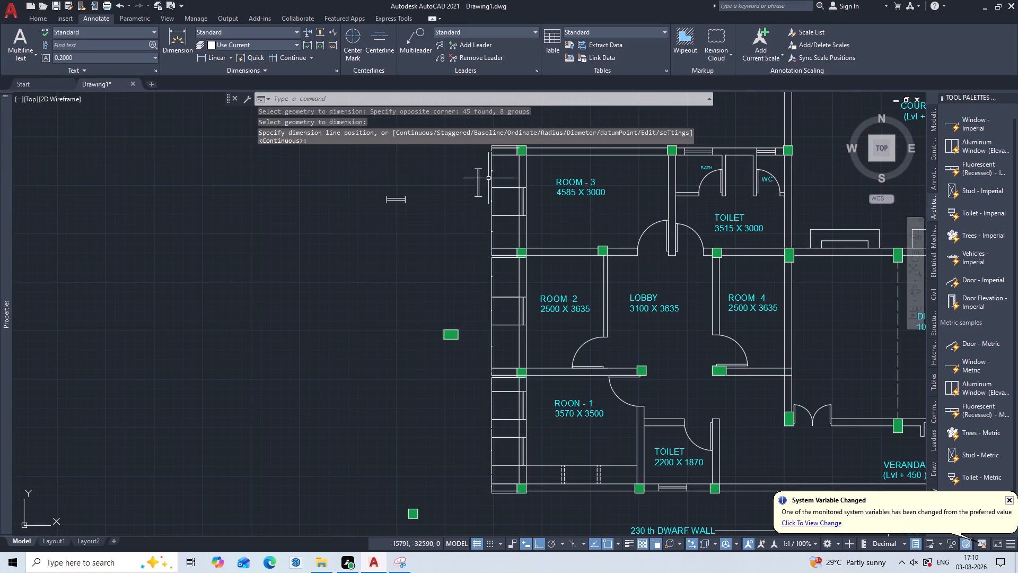
left_click(483, 159)
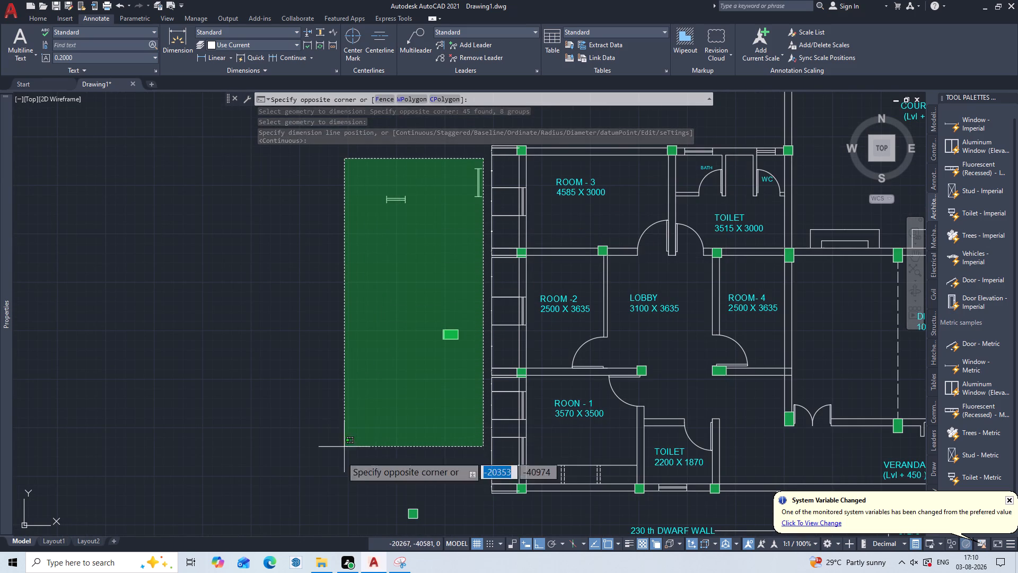
left_click(317, 520)
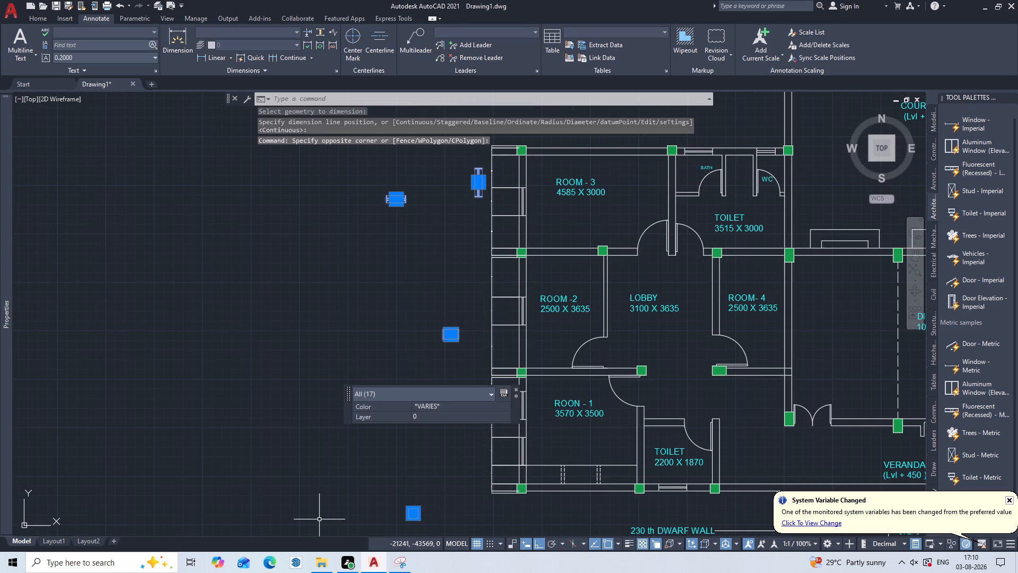
key("Delete")
Delete the stray door symbol lying outside the plan above the bath, beside the court yard.
middle_click_drag(480, 250, 375, 297)
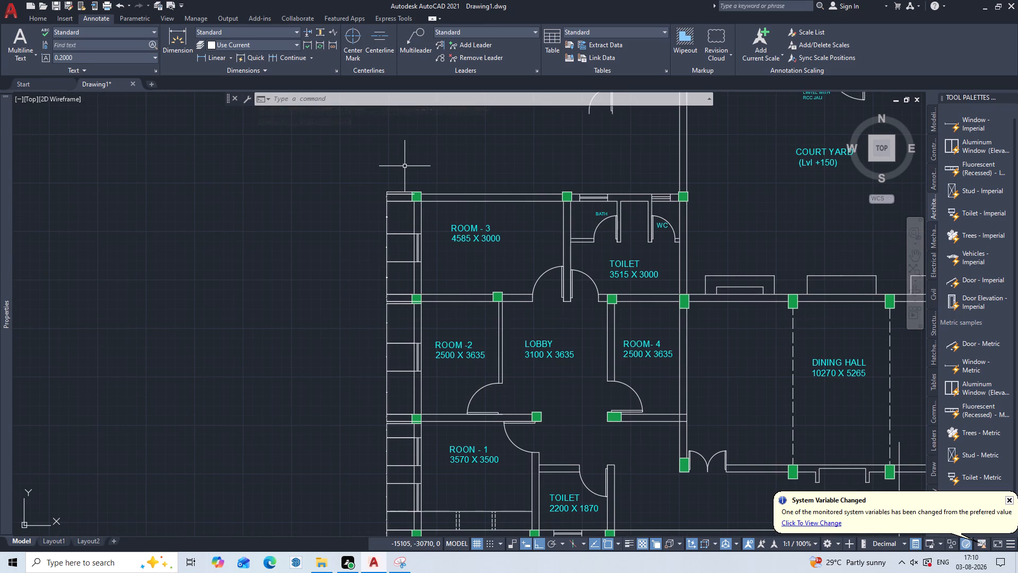
middle_click_drag(407, 214, 487, 121)
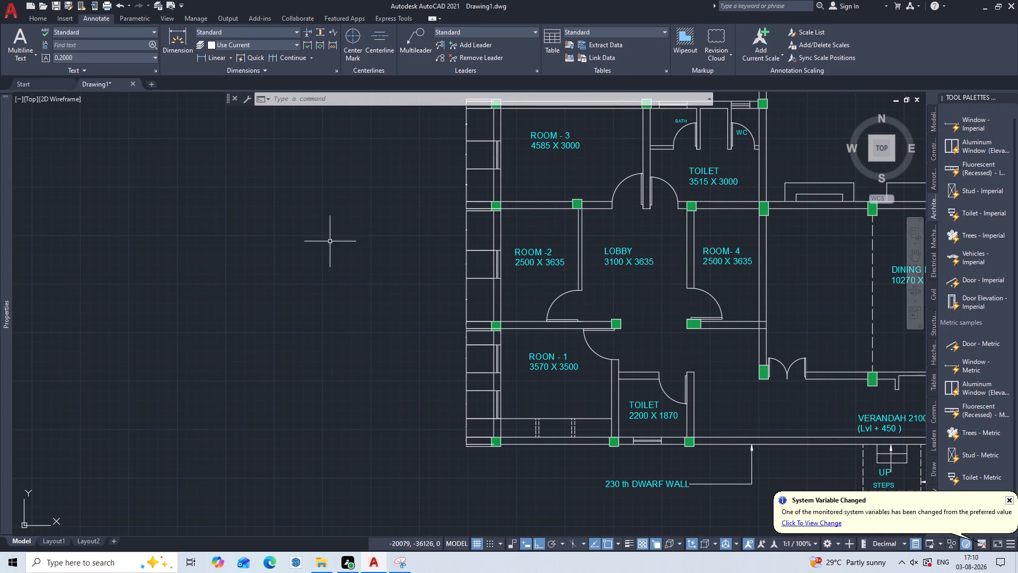
middle_click_drag(350, 237, 169, 421)
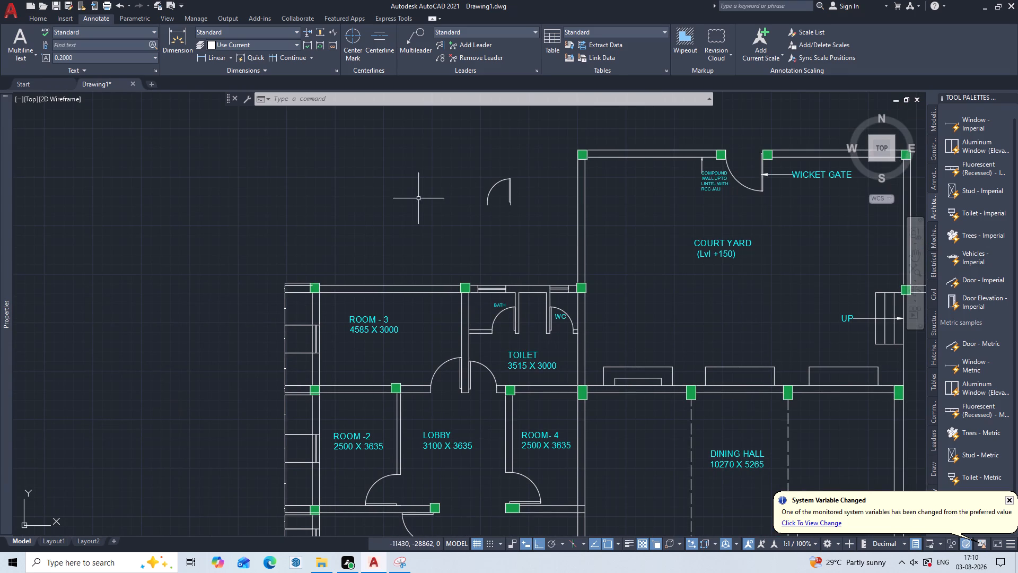
double_click(517, 169)
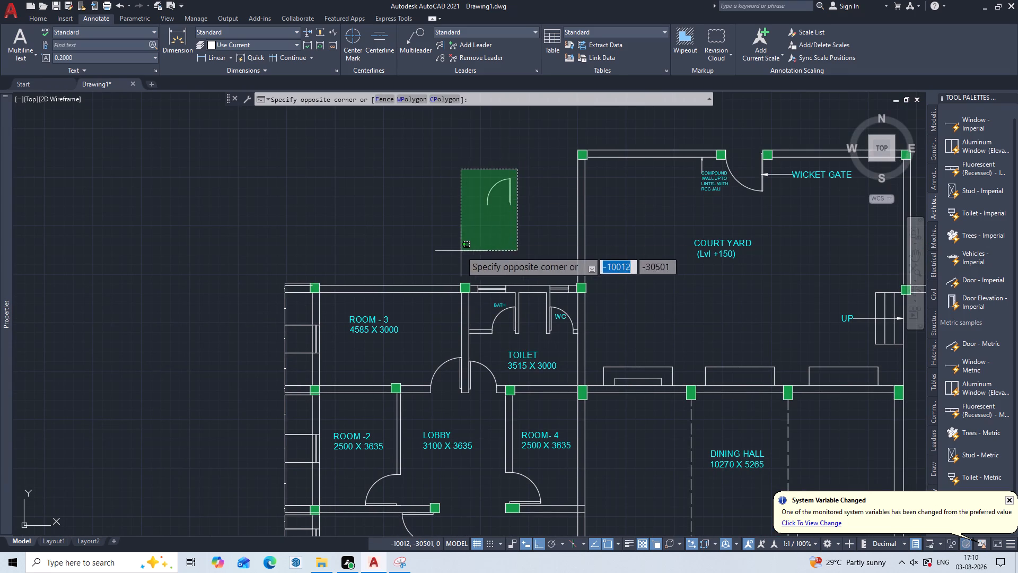
left_click(461, 251)
key("Delete")
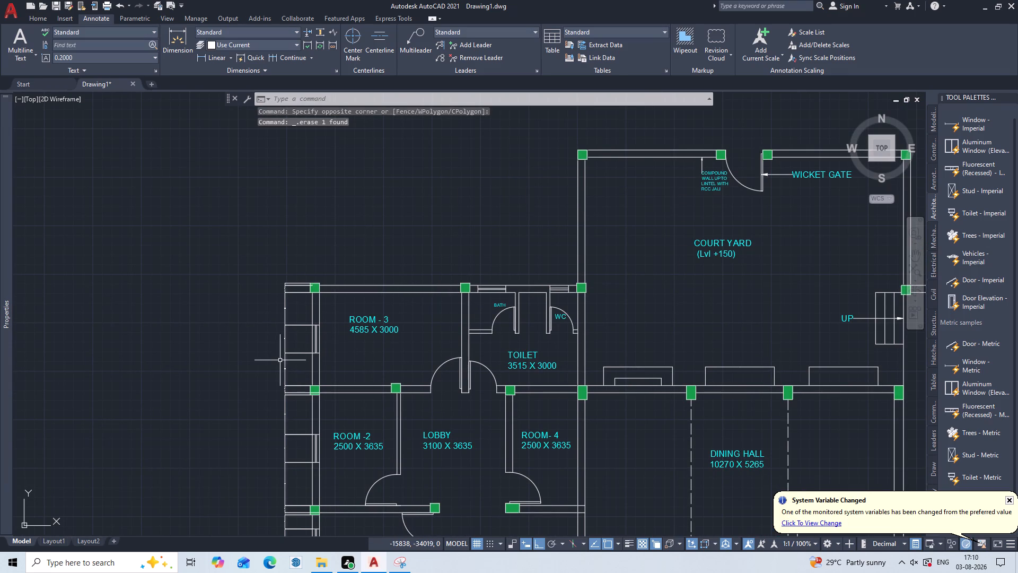
Set the arrow size to 200 for all dimensions in the vertical chain along Room-3, Room-2 and Room-1.
middle_click_drag(280, 360, 518, 142)
middle_click_drag(519, 202, 435, 259)
middle_click_drag(469, 136, 479, 175)
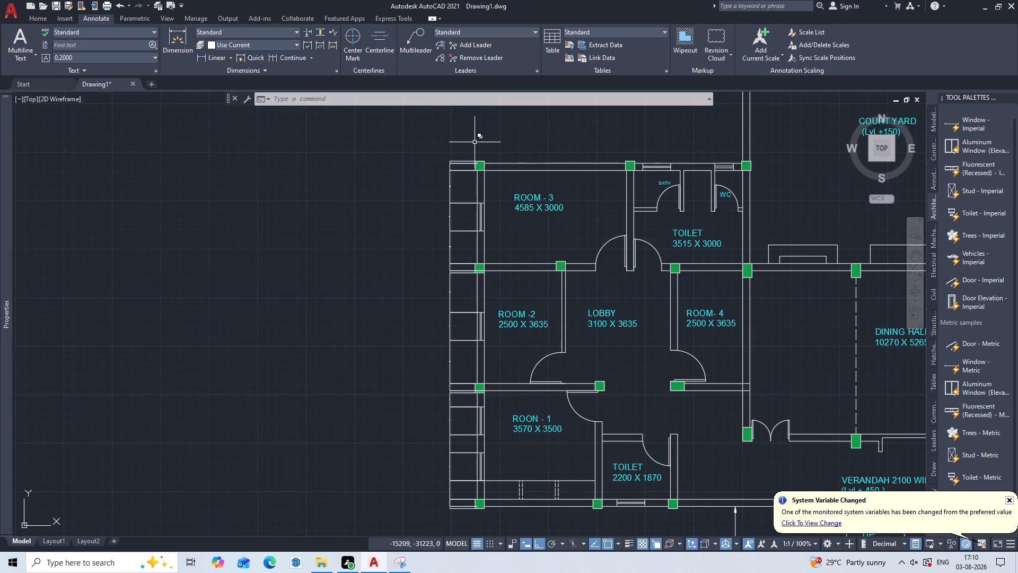
left_click(475, 142)
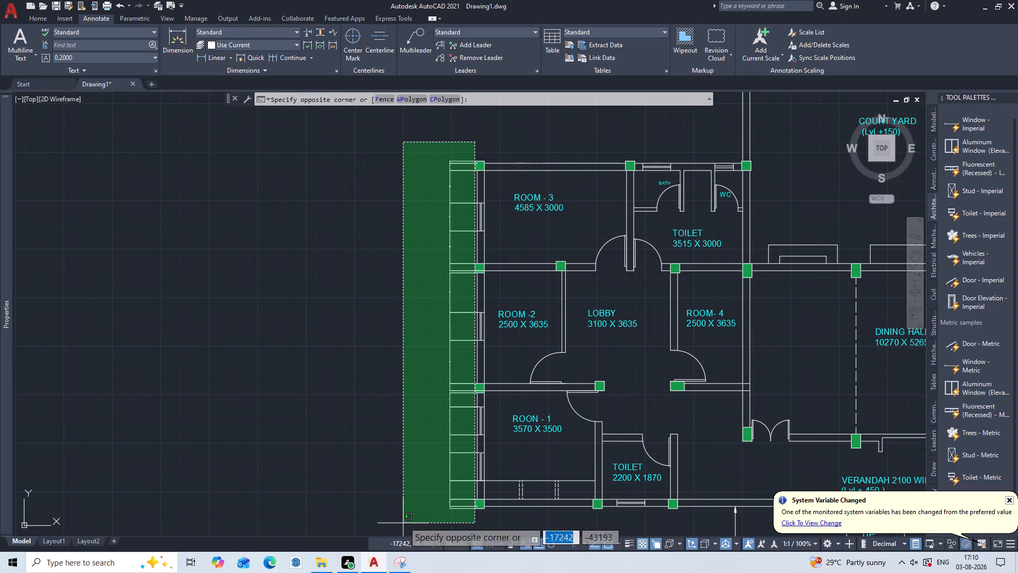
left_click(410, 518)
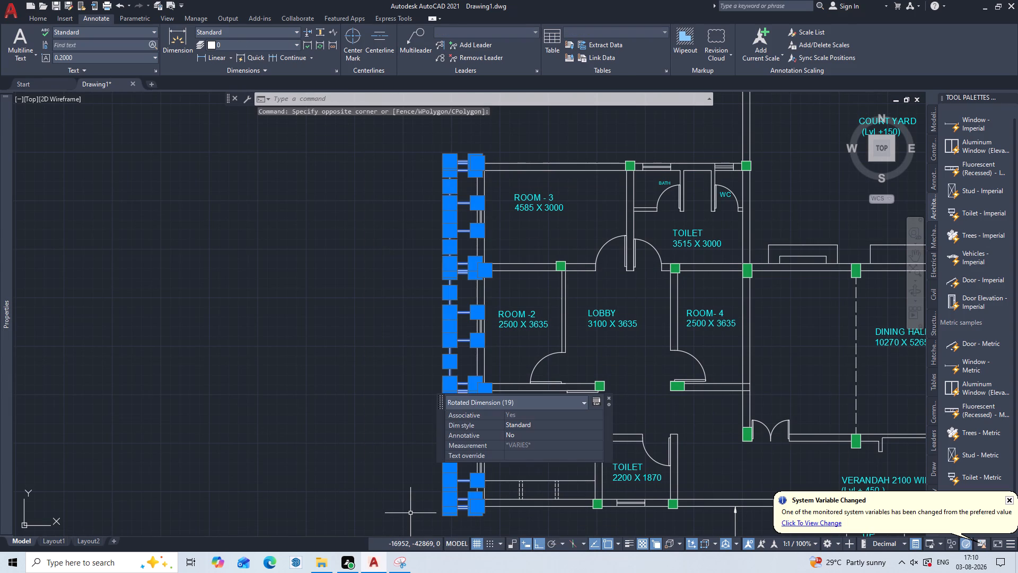
key("ctrl+1")
key("ctrl+1")
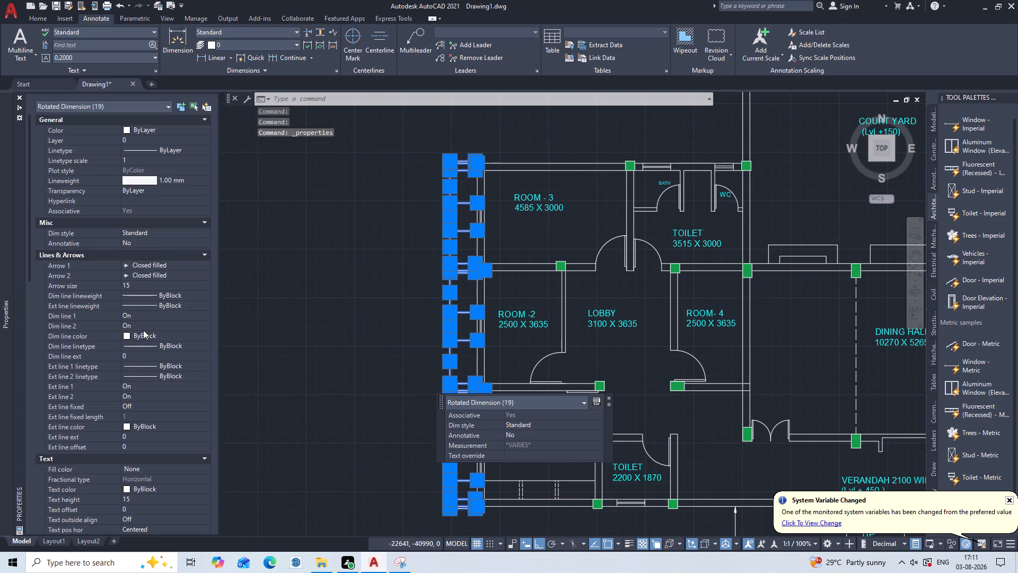
double_click(164, 284)
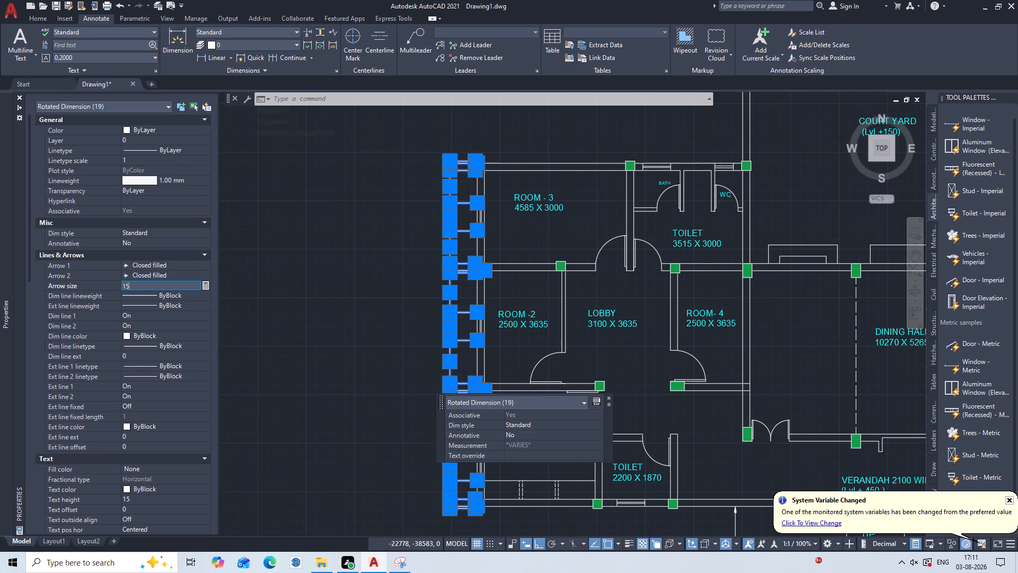
key("BackSpace")
key("BackSpace")
key("2")
key("0")
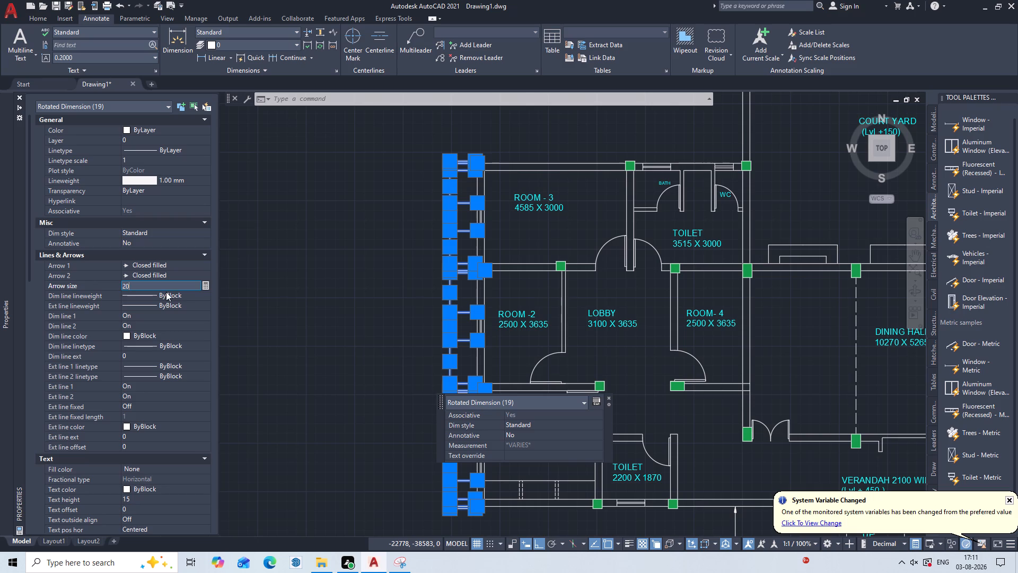
key("0")
key("Return")
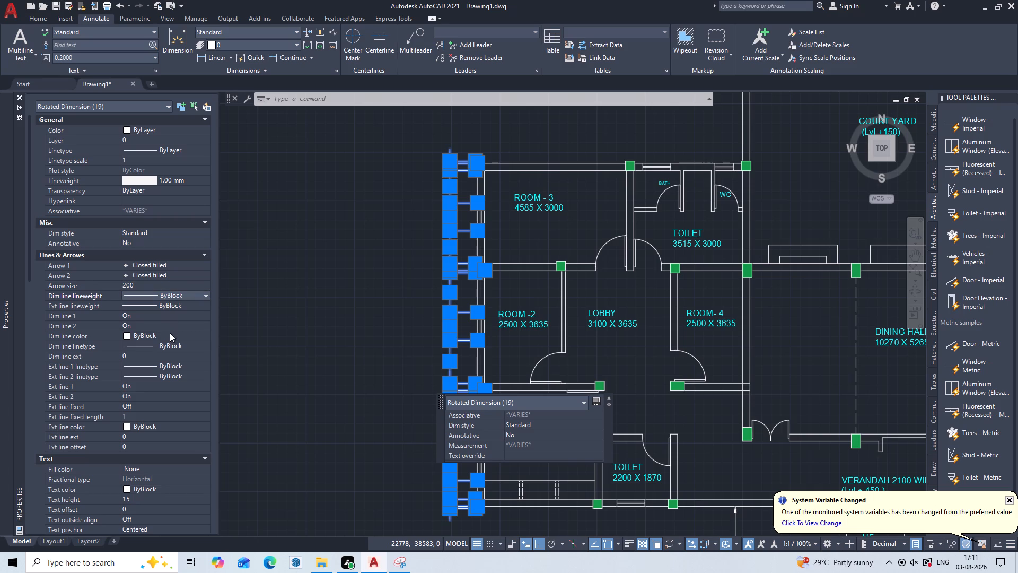
Set the text height of the same vertical chain of dimensions to 200.
left_click(179, 496)
key("BackSpace")
key("BackSpace")
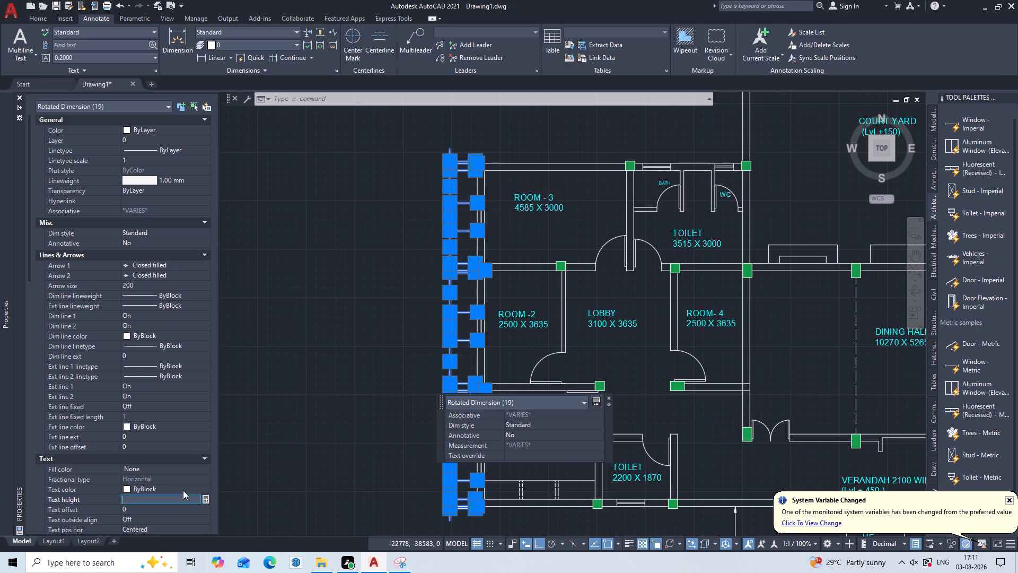
type("200")
key("Return")
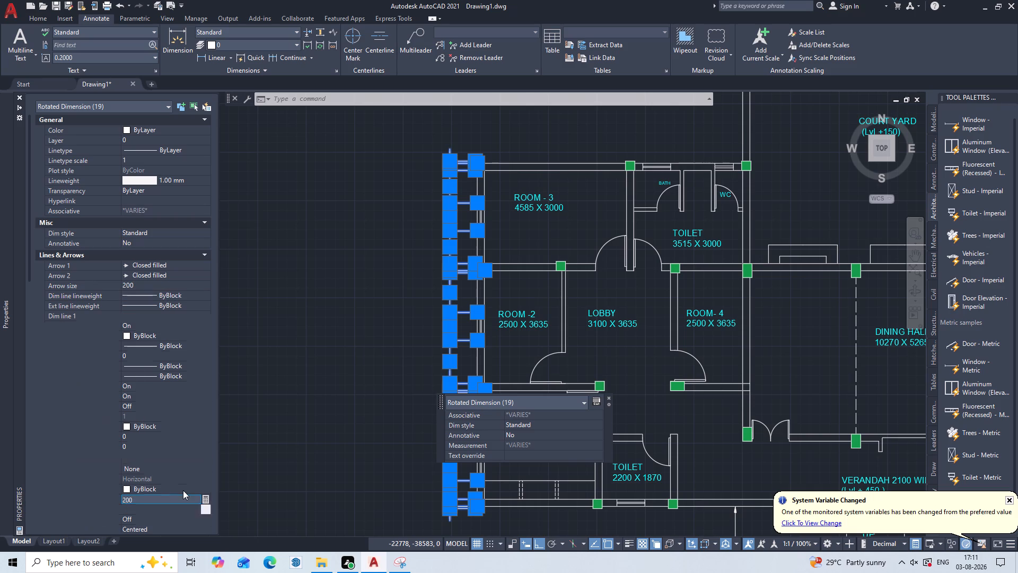
key("Escape")
key("Escape")
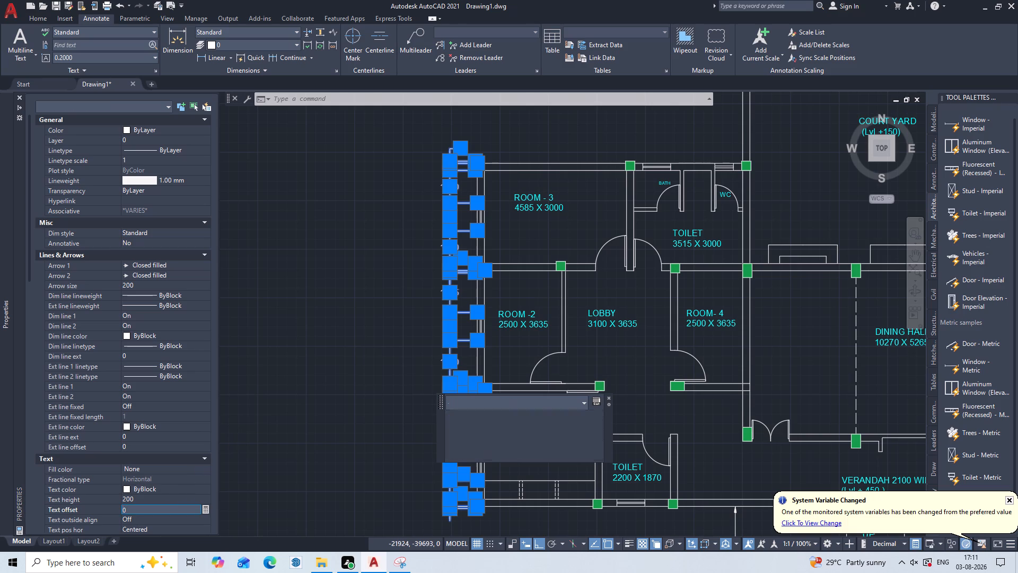
Stagger the crowded dimensions at Room-3's upper outer corner column, moving the 70 about 1145 outward from the chain and the 230 to between them.
middle_click_drag(282, 411, 196, 369)
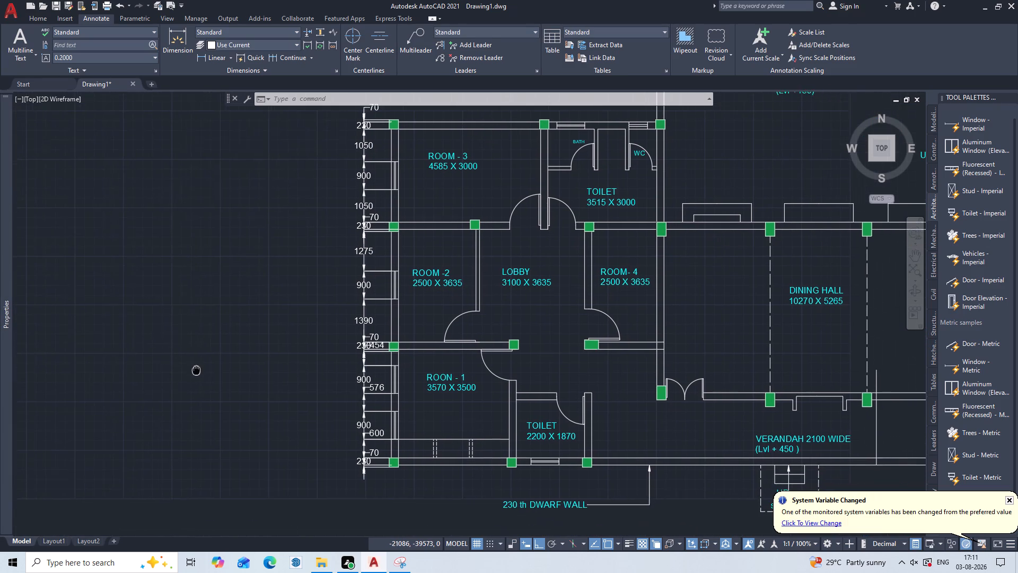
middle_click_drag(196, 369, 197, 367)
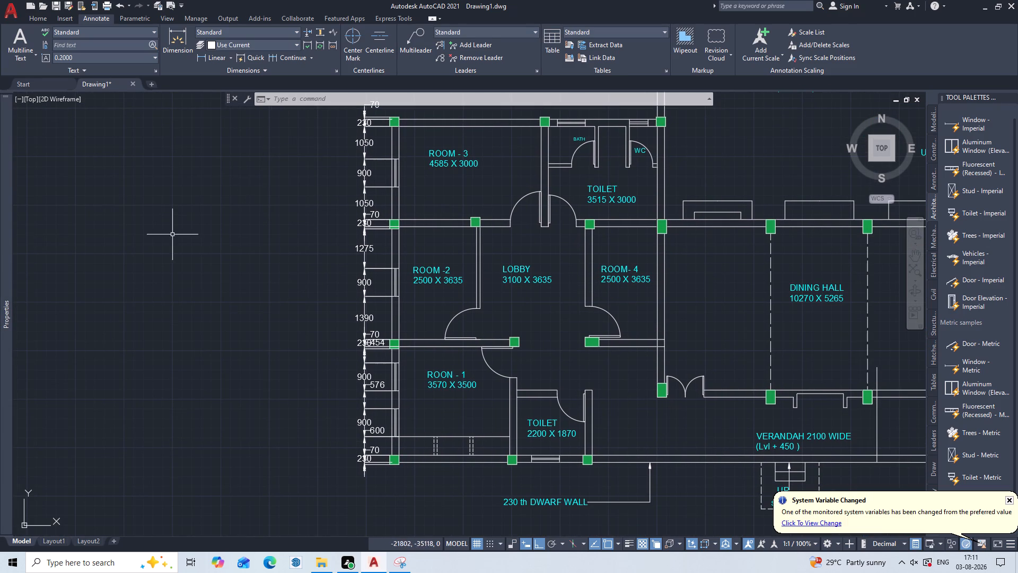
middle_click_drag(128, 351, 153, 475)
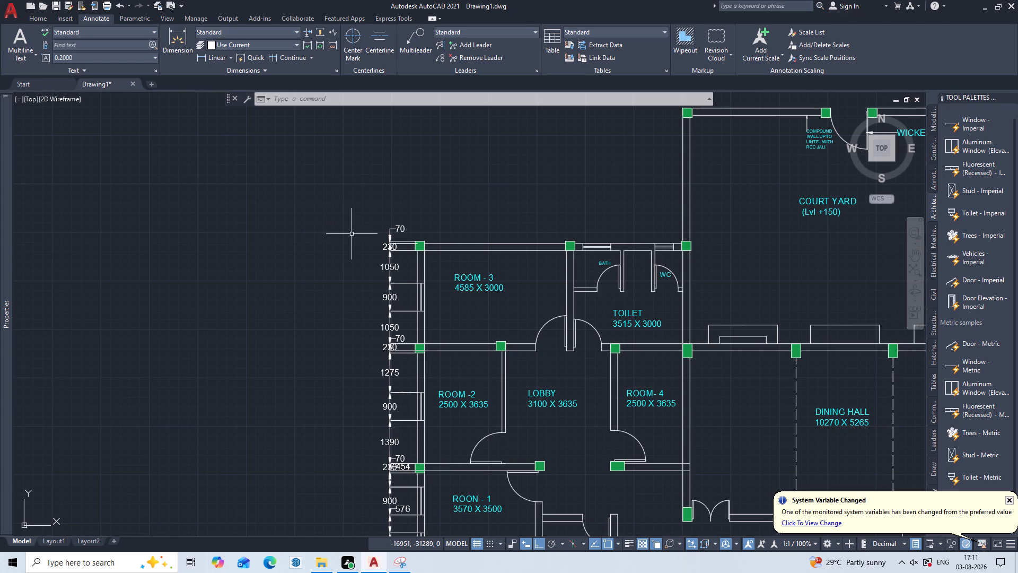
scroll(389, 245, "up", 2)
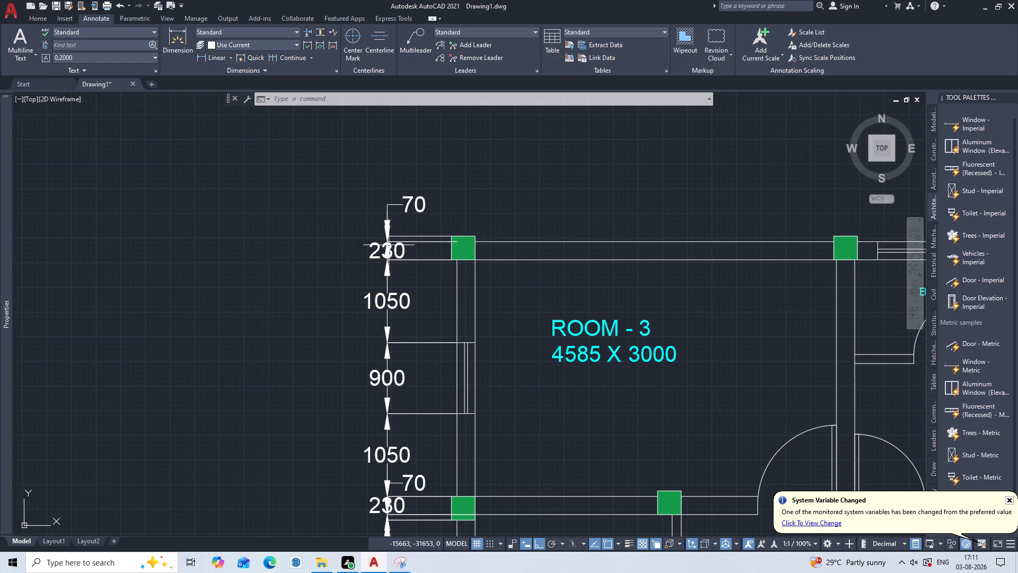
middle_click_drag(386, 258, 422, 293)
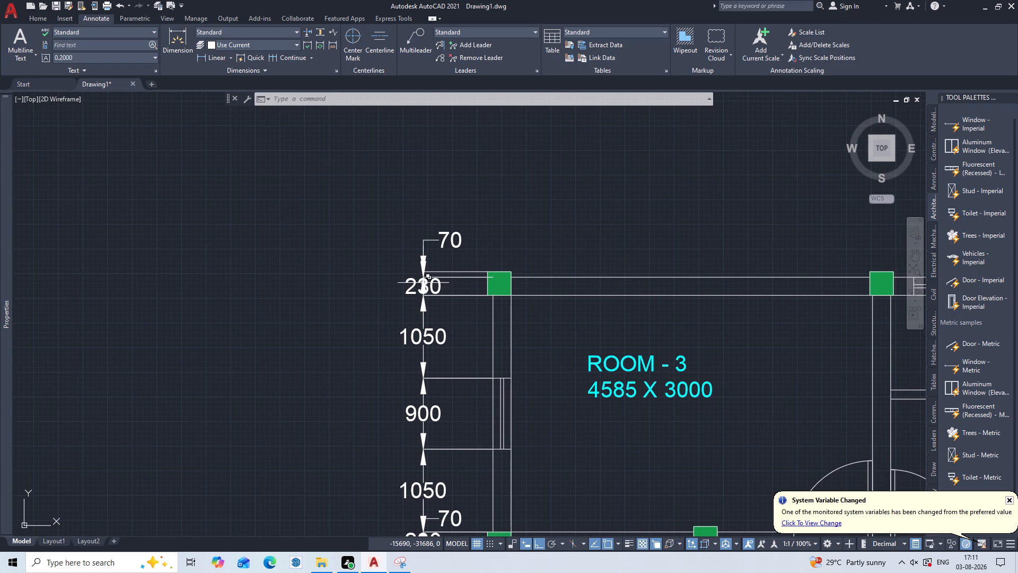
left_click(424, 283)
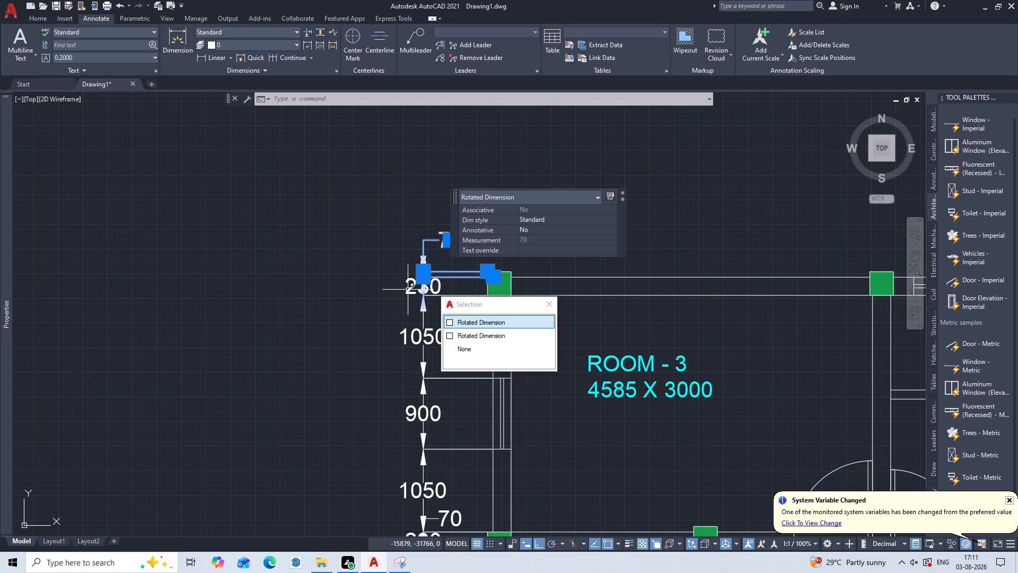
key("Escape")
left_click(451, 240)
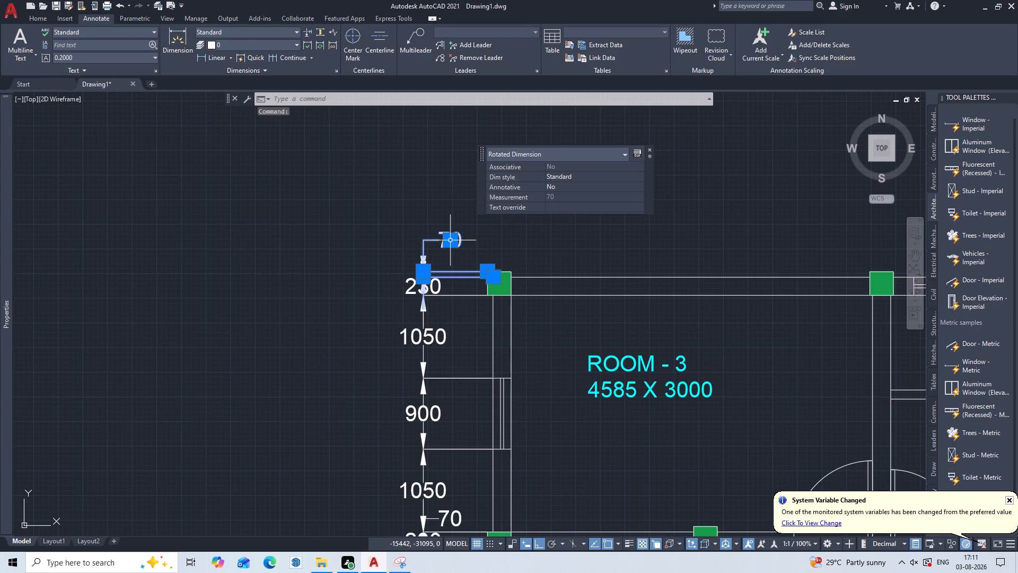
left_click_drag(420, 270, 410, 267)
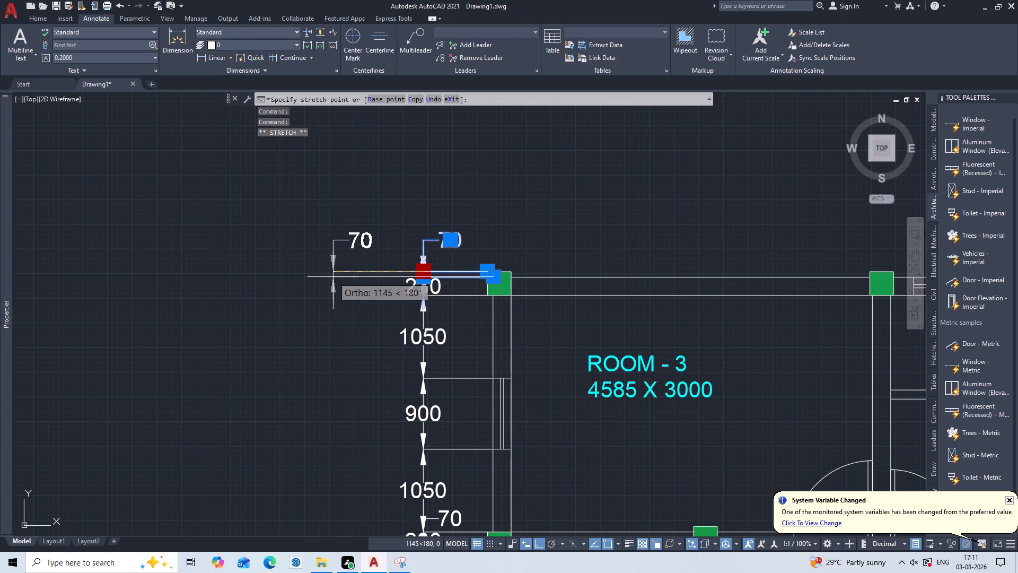
left_click(333, 277)
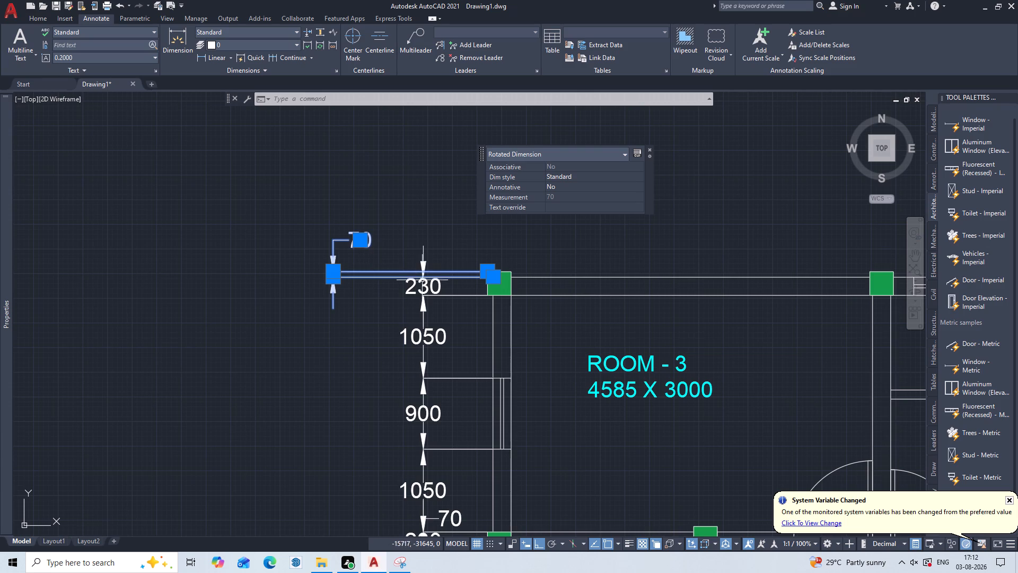
key("Escape")
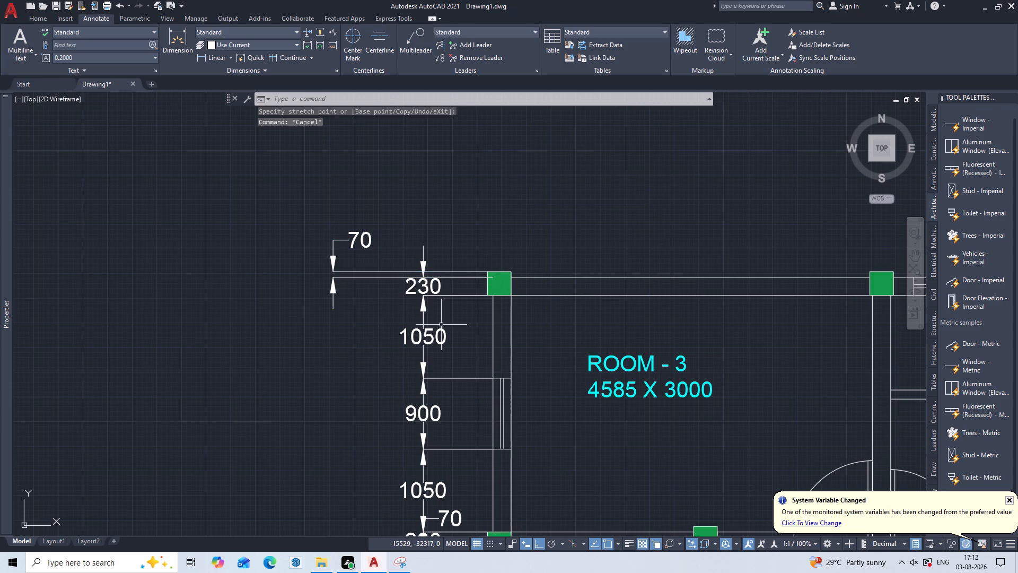
left_click(424, 283)
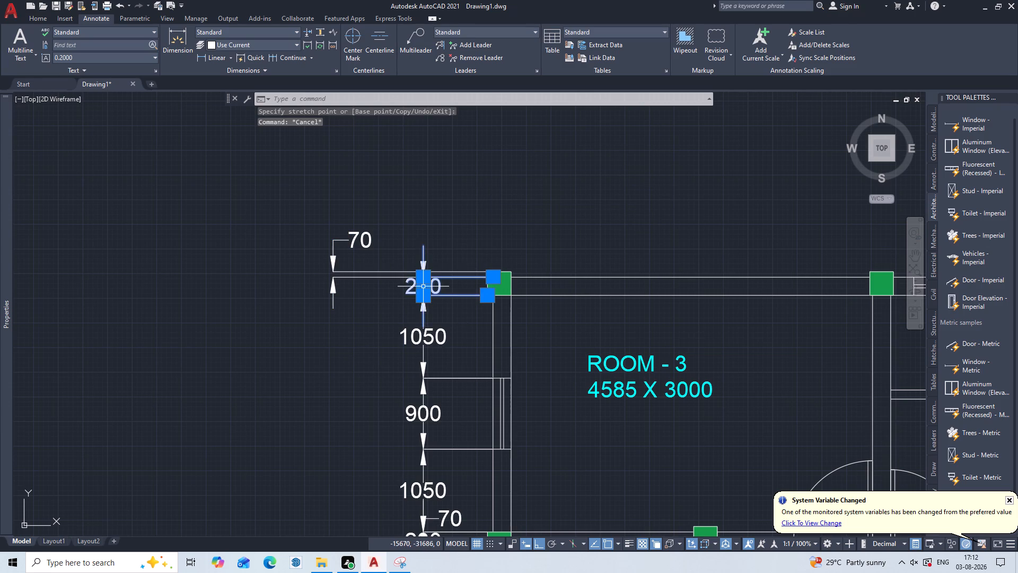
left_click(423, 284)
left_click(389, 286)
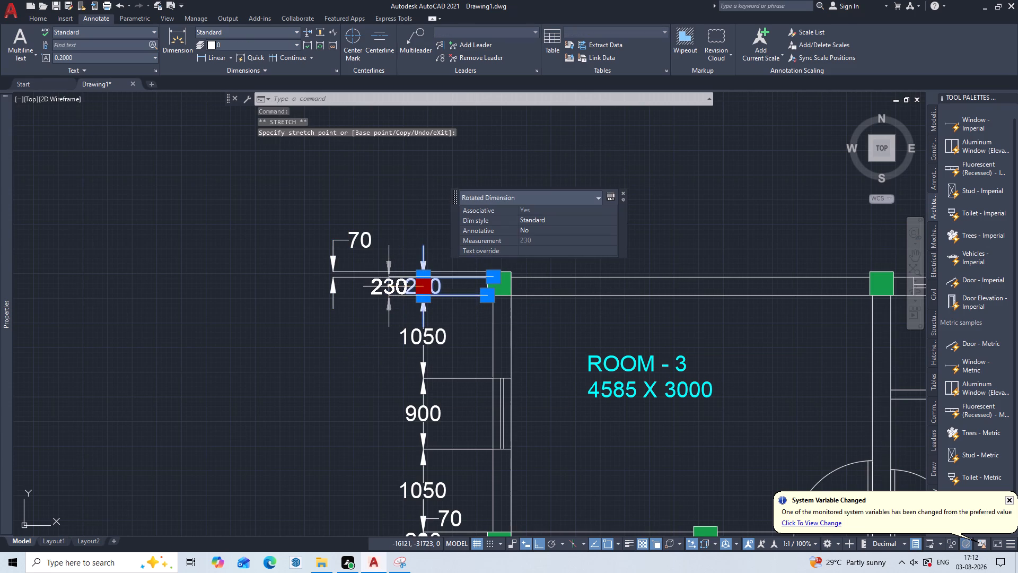
key("Escape")
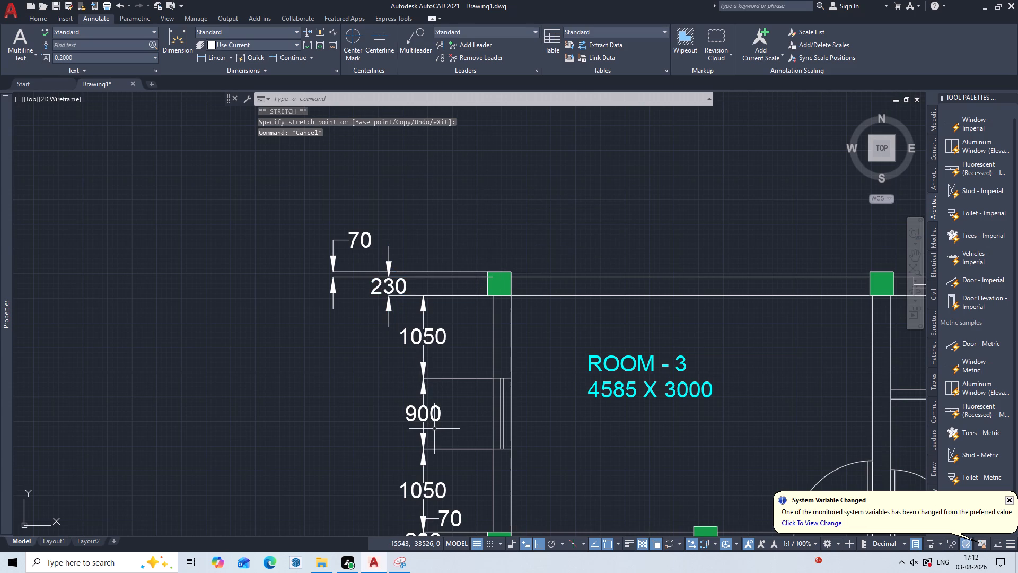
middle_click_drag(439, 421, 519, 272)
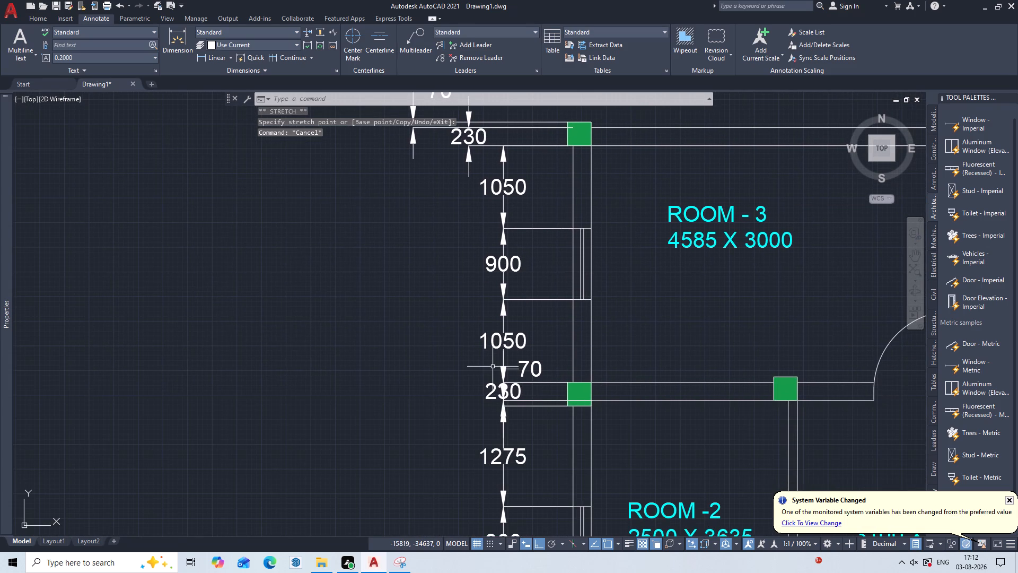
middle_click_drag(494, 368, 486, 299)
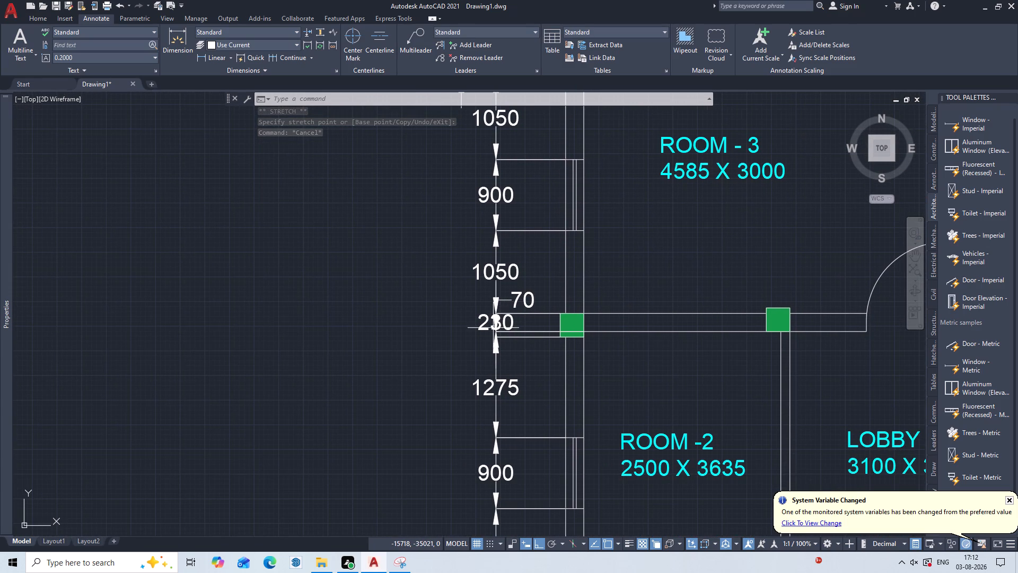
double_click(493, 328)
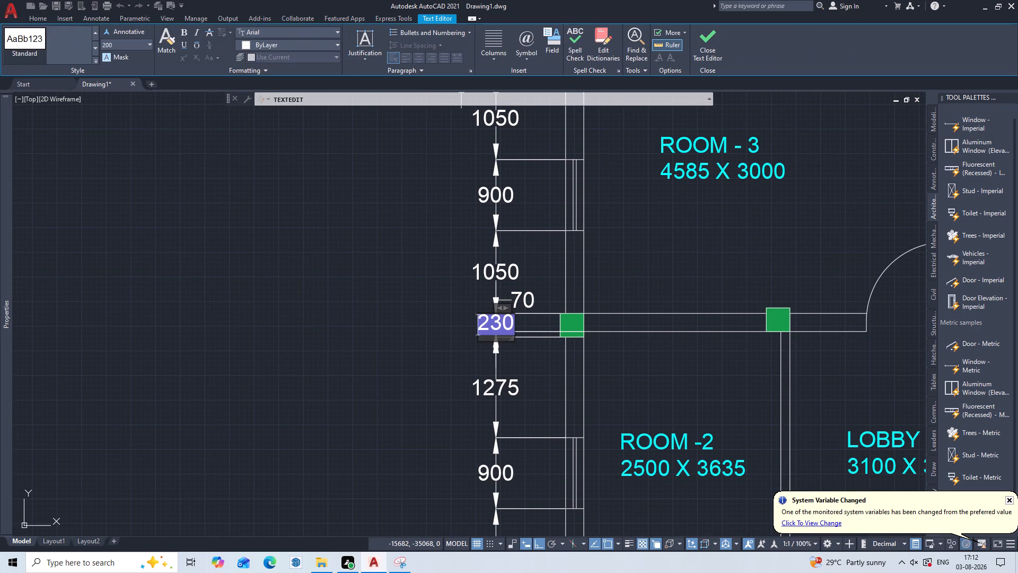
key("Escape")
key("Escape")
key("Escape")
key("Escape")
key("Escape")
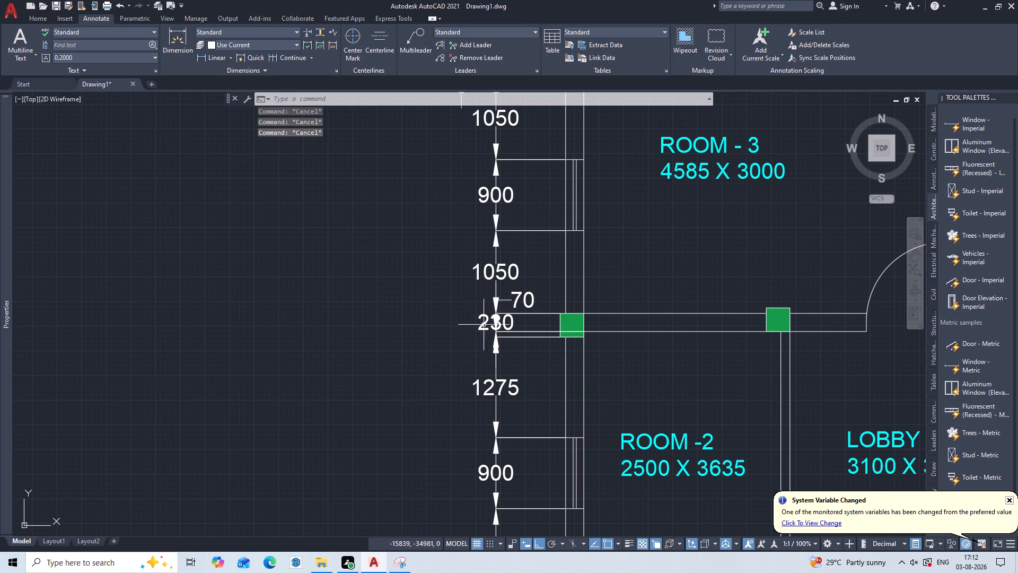
Stagger the 230 and 70 dimensions at the column between Room-3 and Room-2 outward from the chain, the 70 by about 730 and the 230 farther.
left_click(480, 322)
left_click(486, 311)
left_click_drag(486, 311, 479, 320)
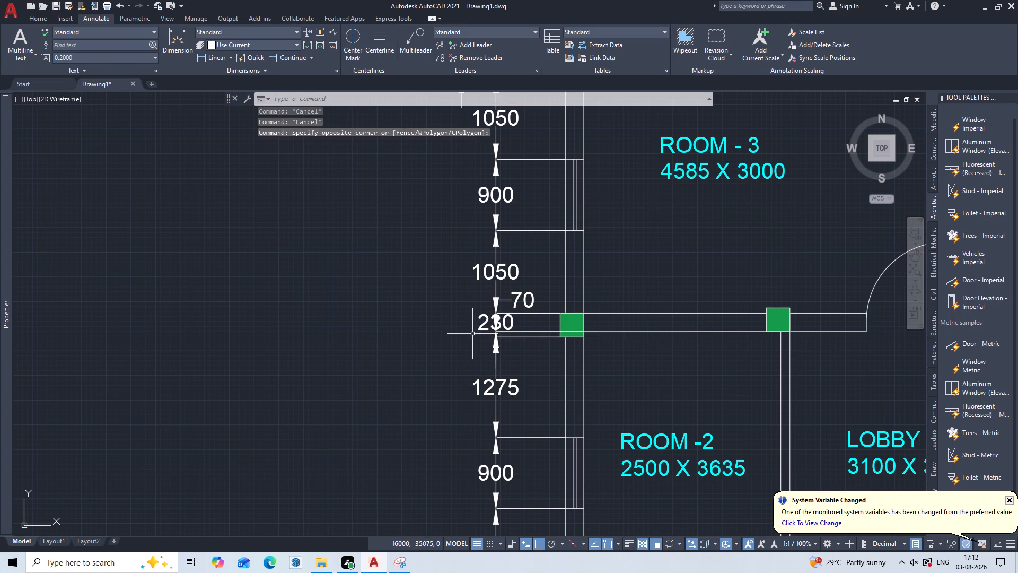
left_click(486, 320)
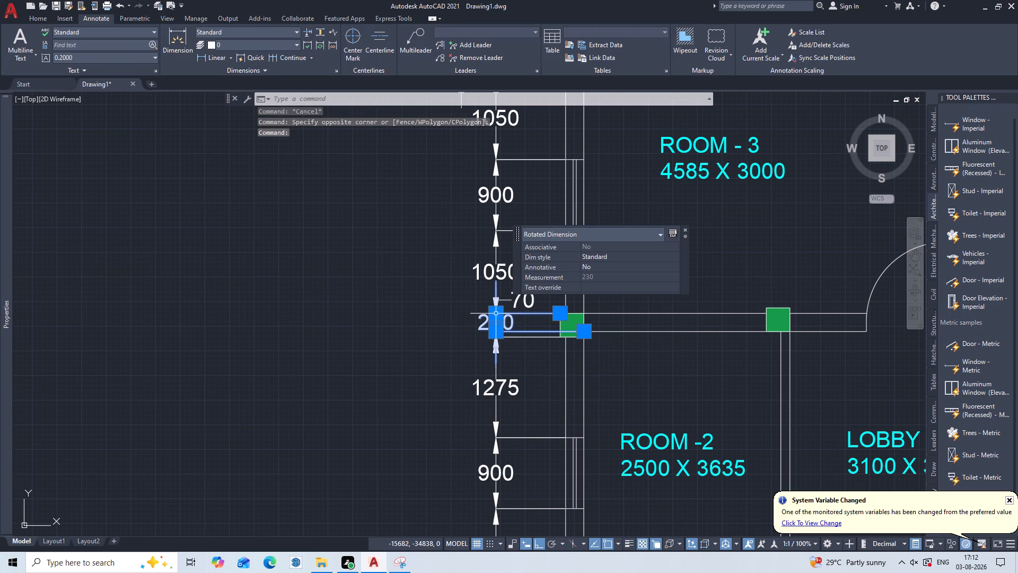
left_click(499, 315)
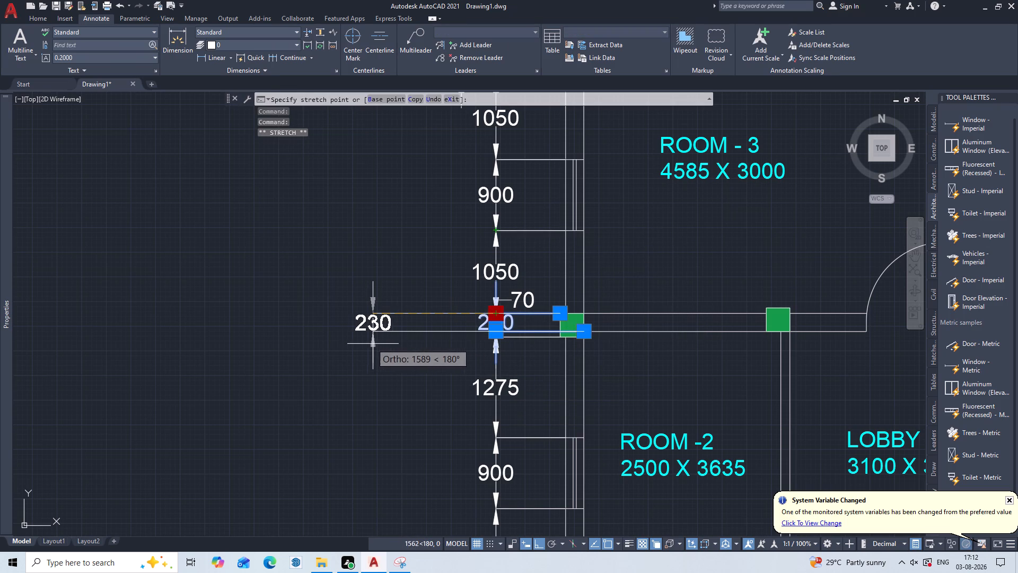
left_click(391, 344)
left_click(514, 300)
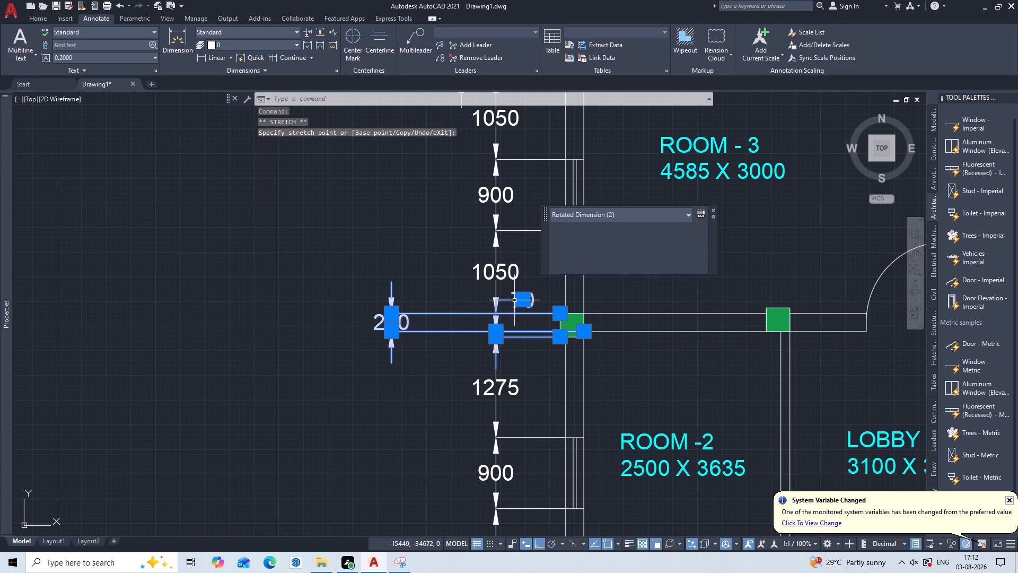
left_click(490, 331)
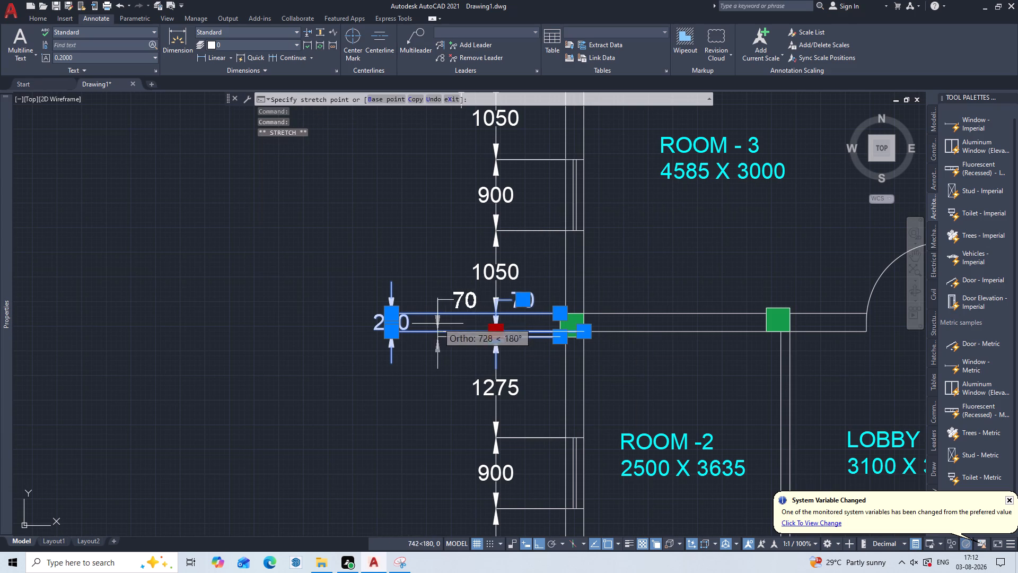
left_click(437, 324)
At the column between Room-2 and Room-1, move the 70 dimension outward from the chain and the 454 farther, by about 1460.
scroll(477, 409, "down", 1)
middle_click_drag(477, 407, 475, 322)
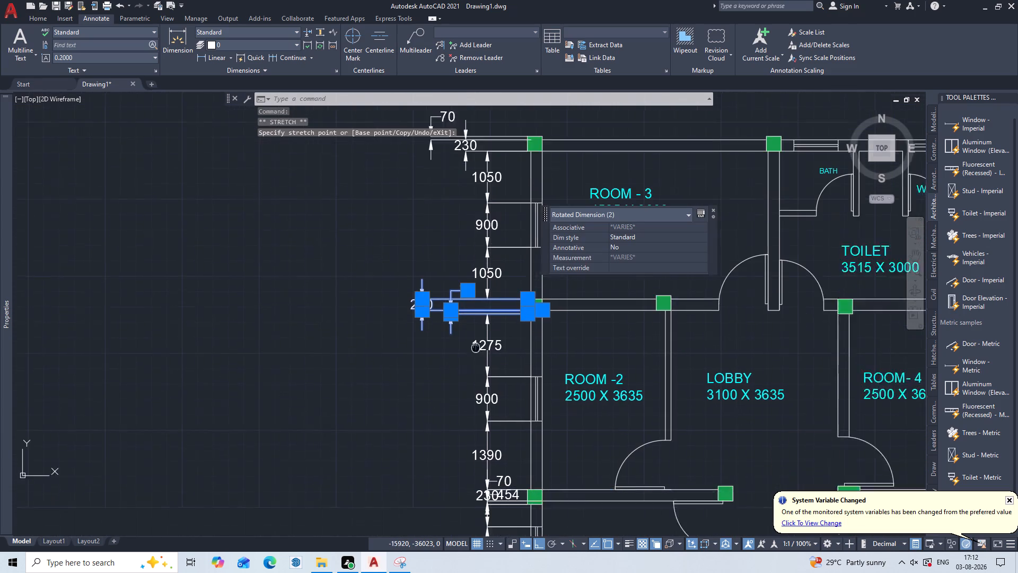
middle_click_drag(475, 322, 477, 298)
middle_click_drag(483, 340, 513, 227)
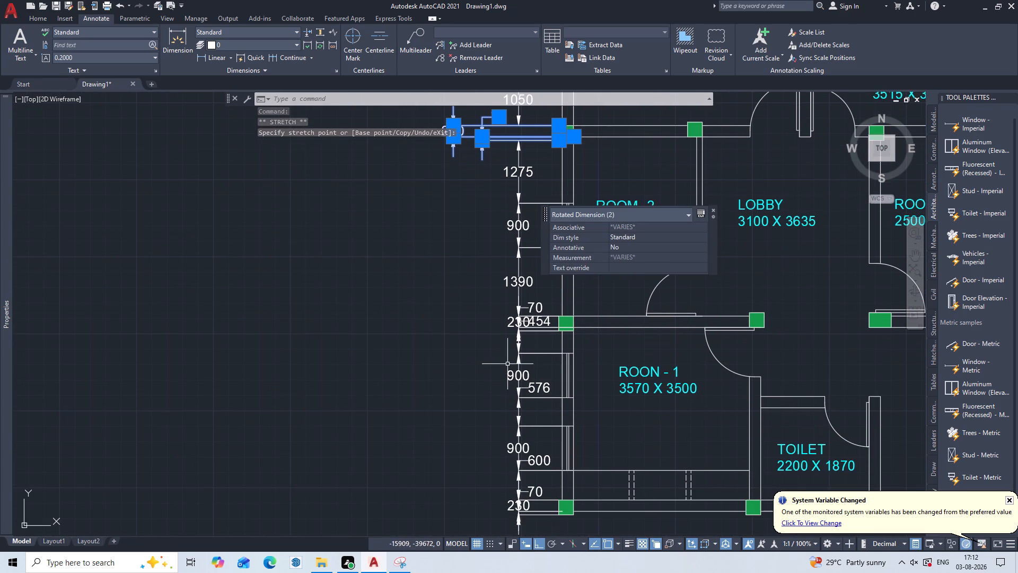
middle_click_drag(528, 325, 527, 300)
scroll(527, 298, "up", 2)
middle_click_drag(526, 302, 514, 345)
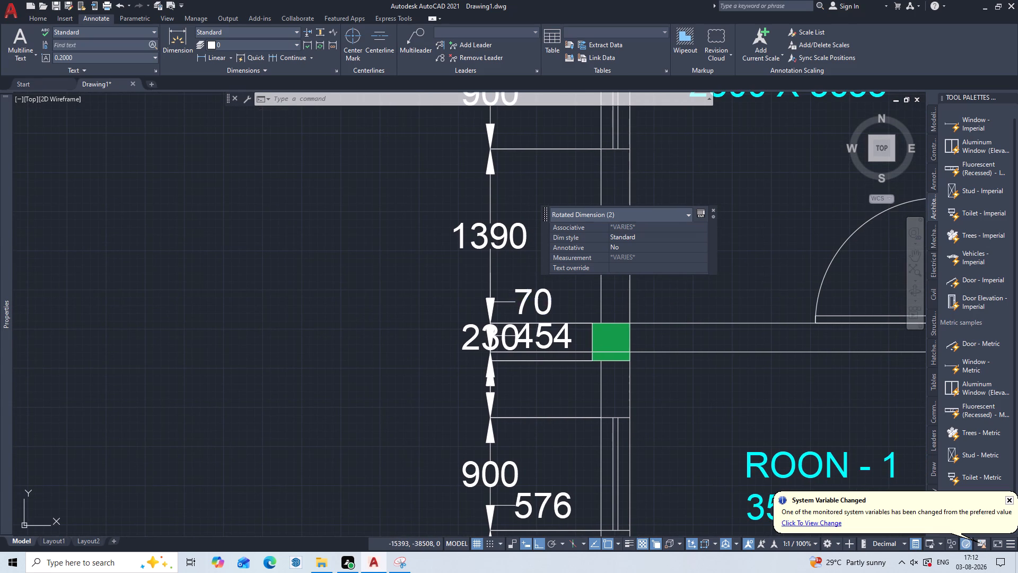
left_click(526, 299)
left_click(526, 299)
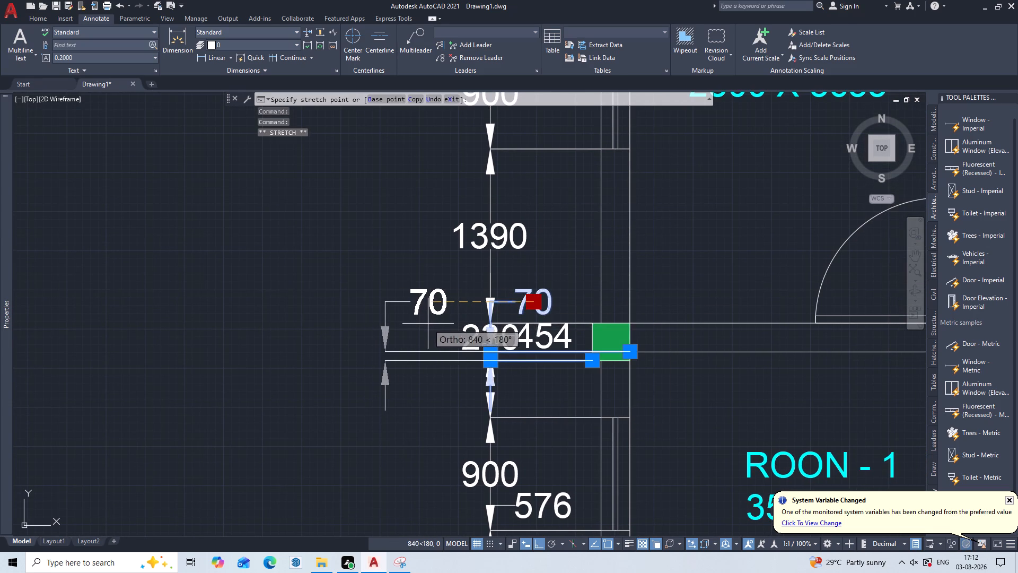
left_click(440, 324)
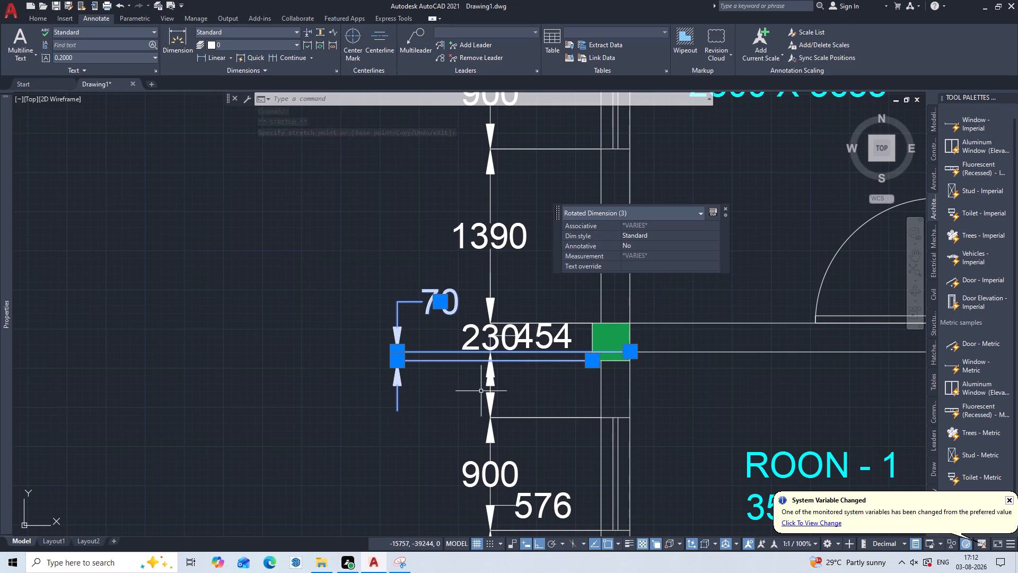
left_click(567, 338)
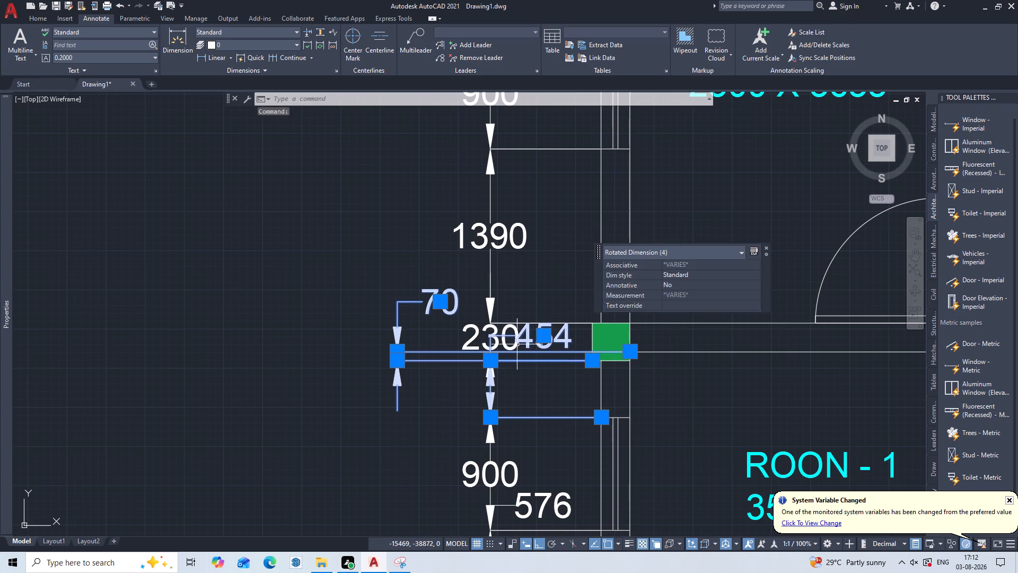
left_click(487, 357)
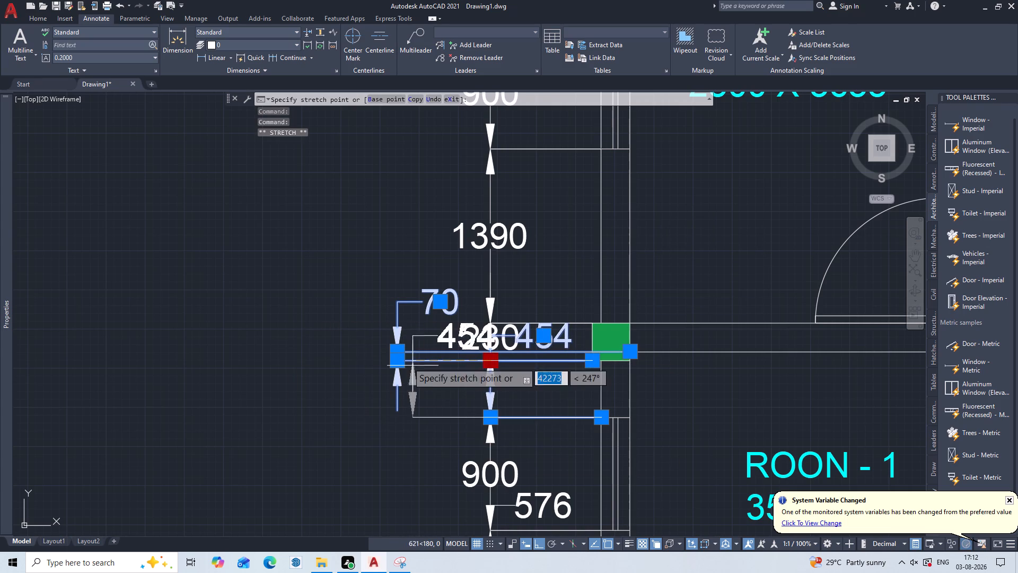
left_click(307, 326)
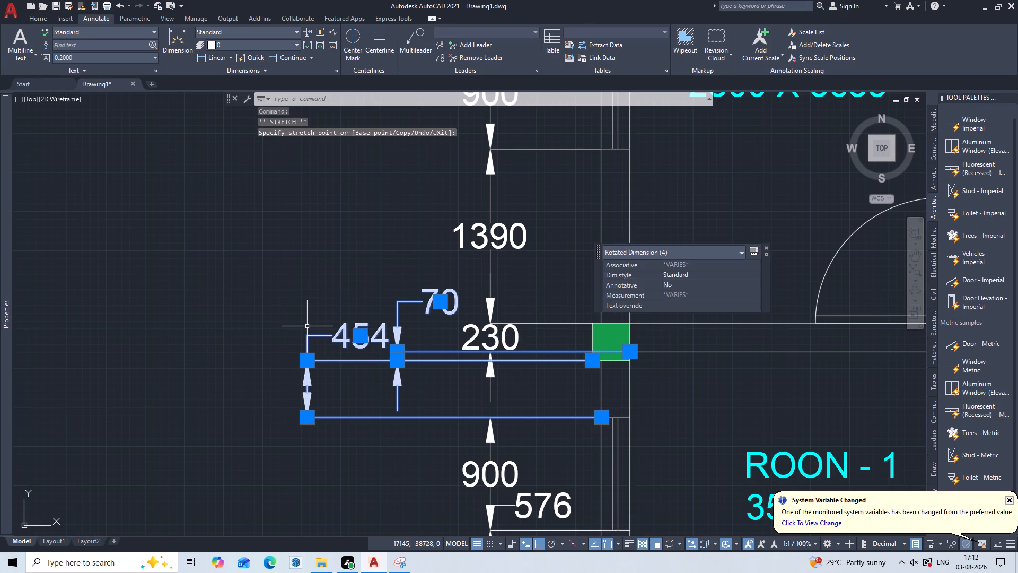
key("Escape")
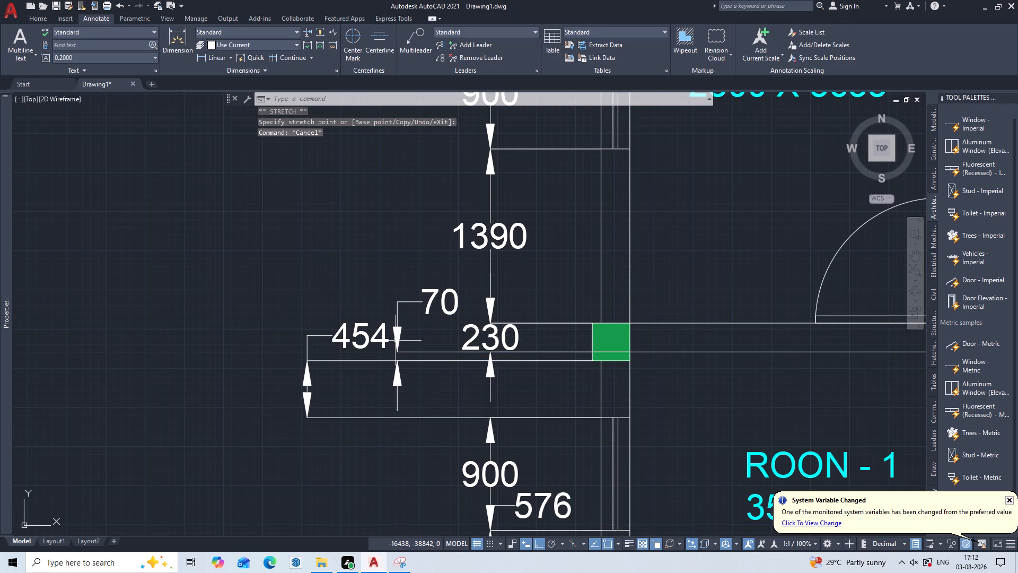
Nudge the 70 and 454 dimensions at the column between Room-2 and Room-1 slightly back toward the chain.
left_click(396, 341)
left_click(398, 346)
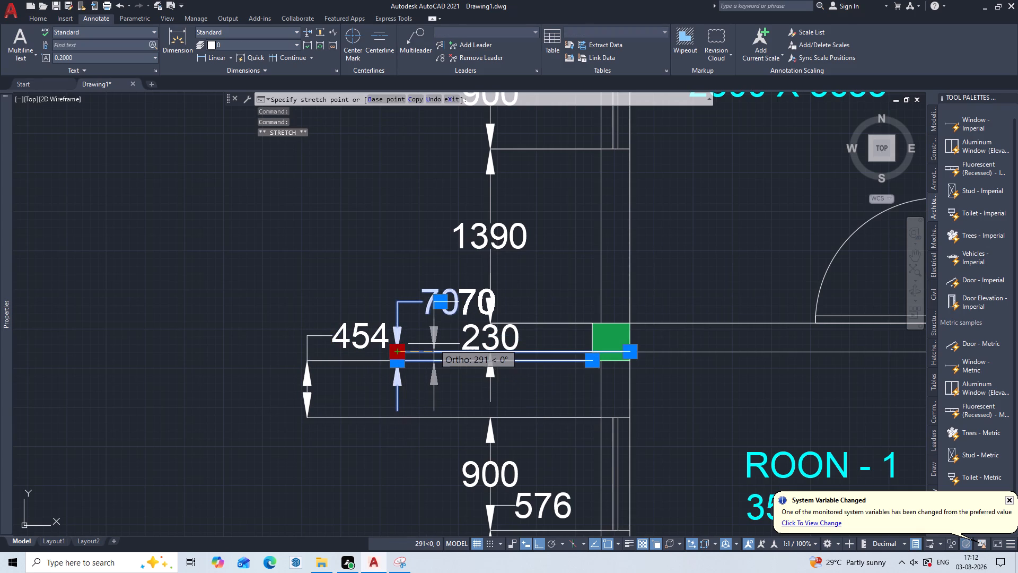
left_click(416, 342)
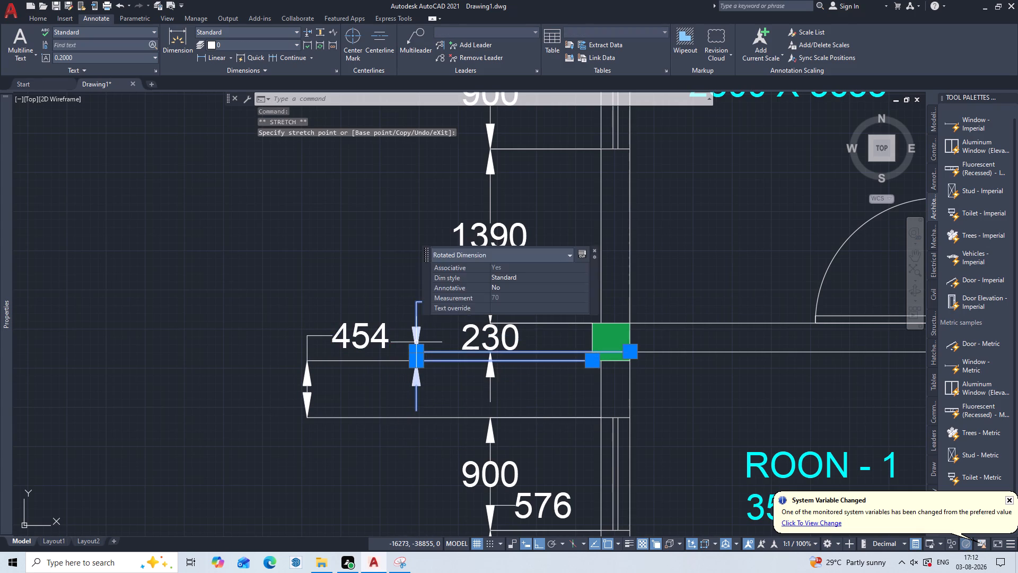
key("Escape")
left_click(344, 338)
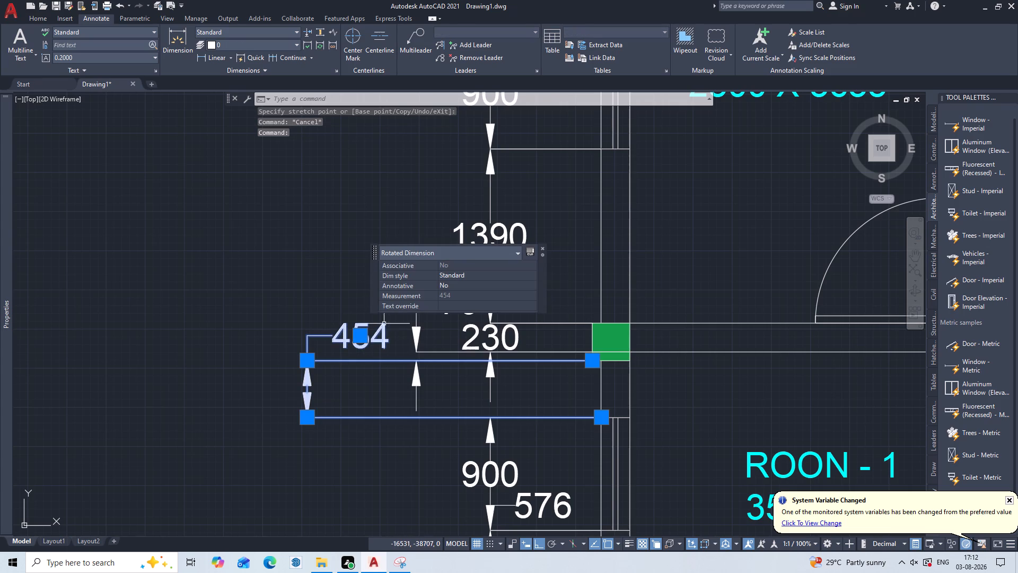
left_click_drag(365, 340, 350, 337)
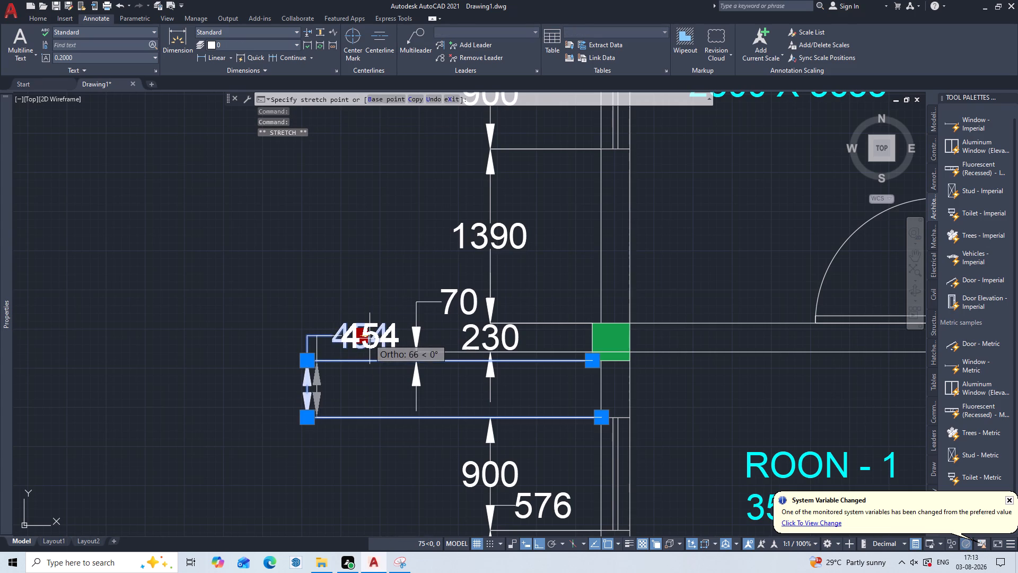
left_click(375, 340)
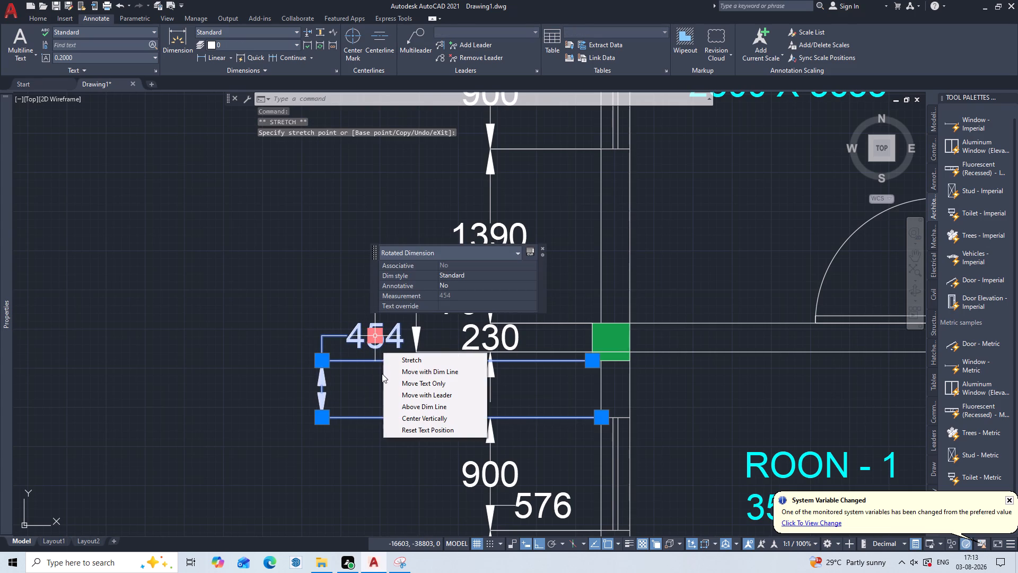
key("Escape")
scroll(423, 402, "down", 1)
key("Escape")
Move the 576 and 600 dimensions along Room-1's outer wall outward from the chain, the 600 by about 790 and the 576 similarly.
scroll(419, 401, "down", 1)
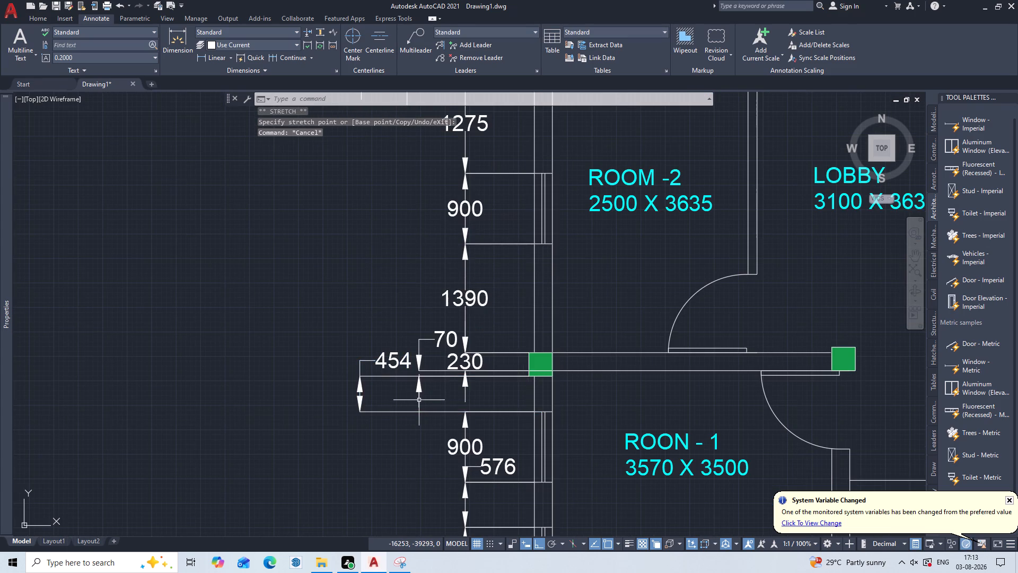
middle_click_drag(419, 402, 427, 301)
scroll(419, 402, "down", 1)
scroll(446, 338, "up", 2)
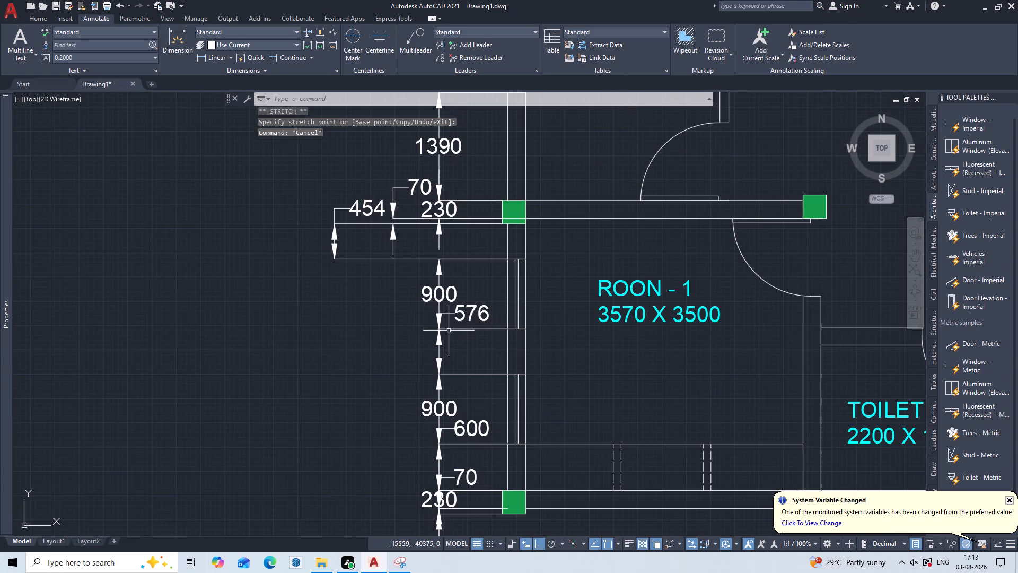
left_click(471, 315)
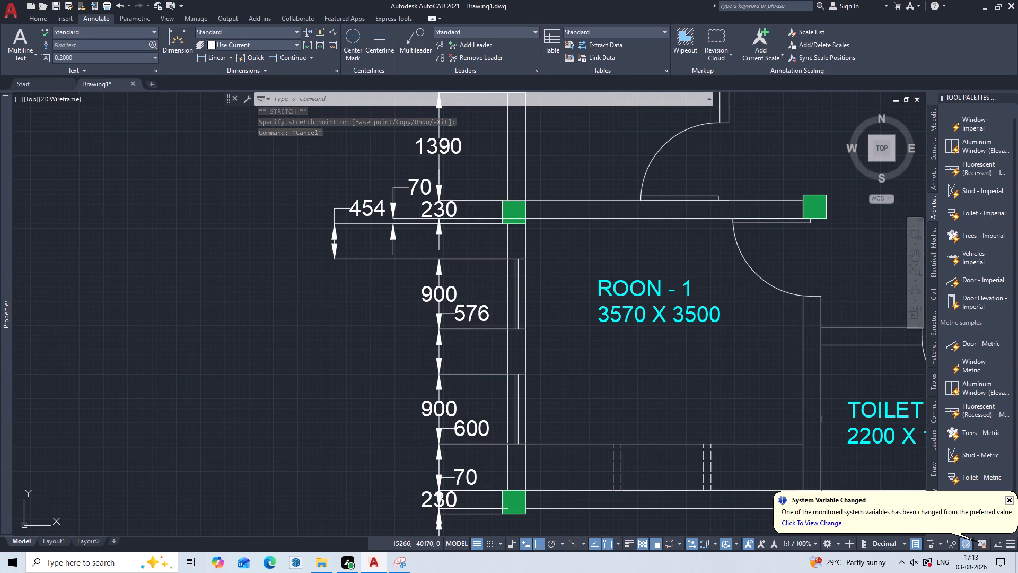
left_click(438, 328)
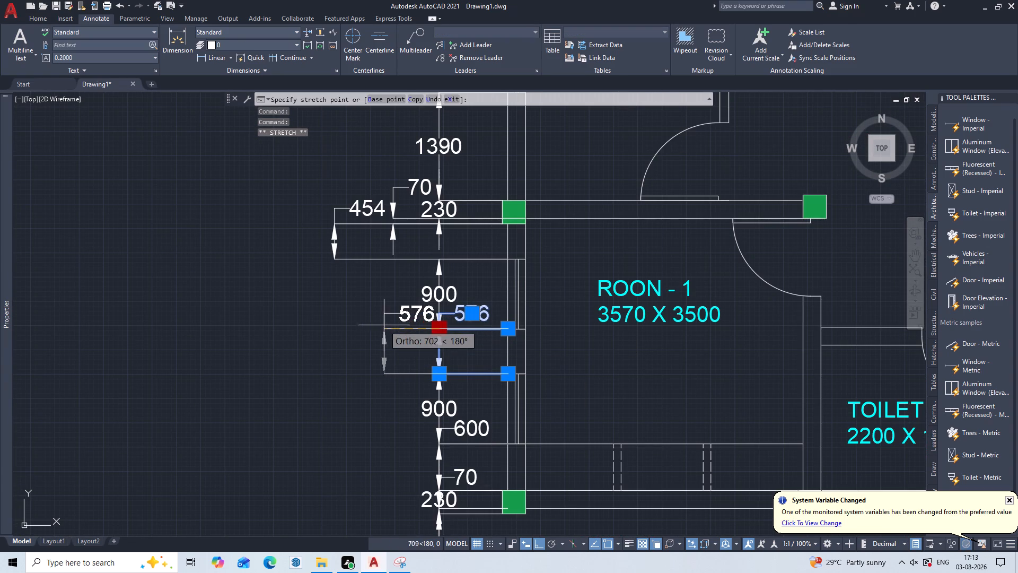
left_click(380, 329)
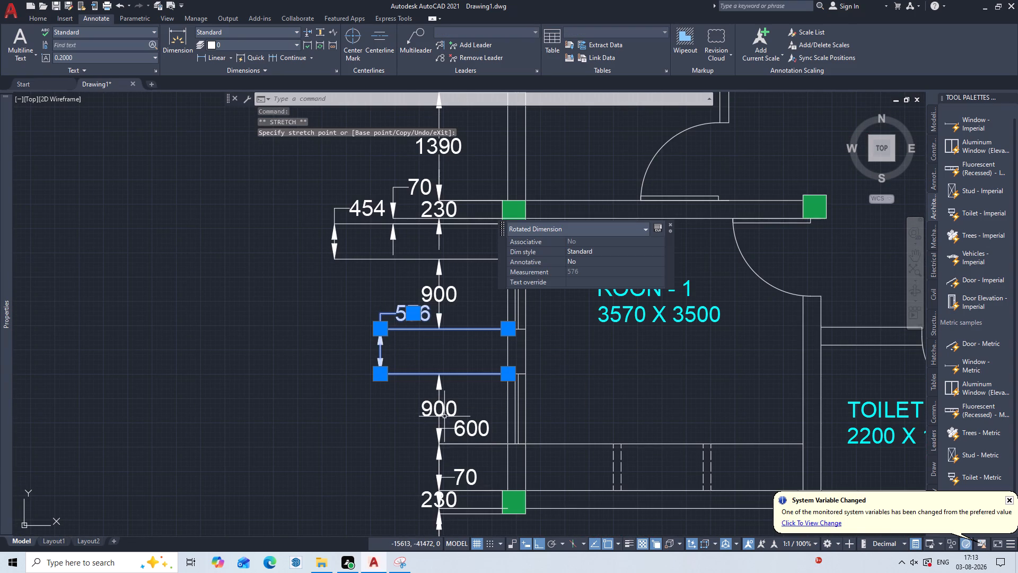
middle_click_drag(450, 421, 645, 276)
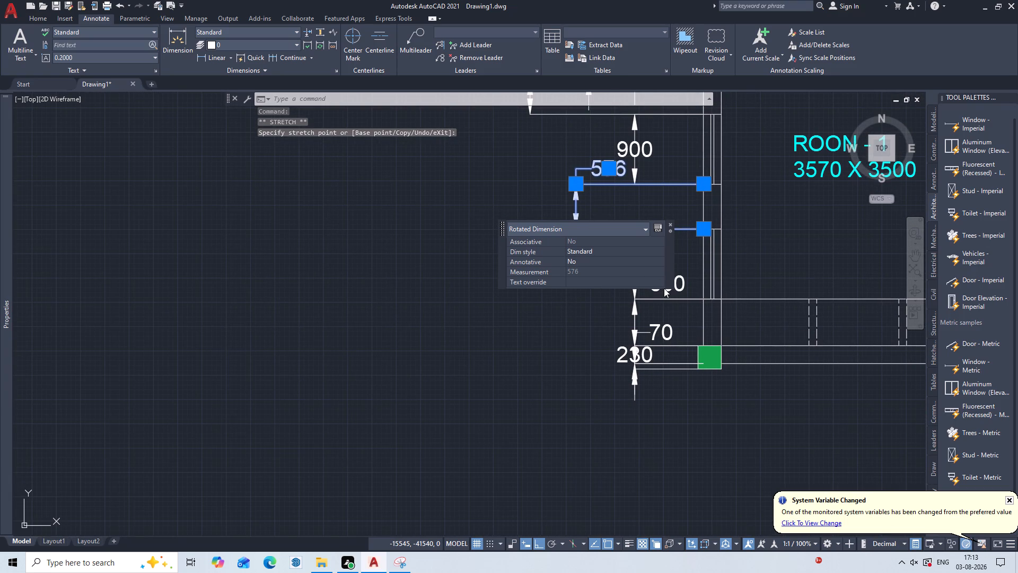
middle_click_drag(622, 307, 520, 392)
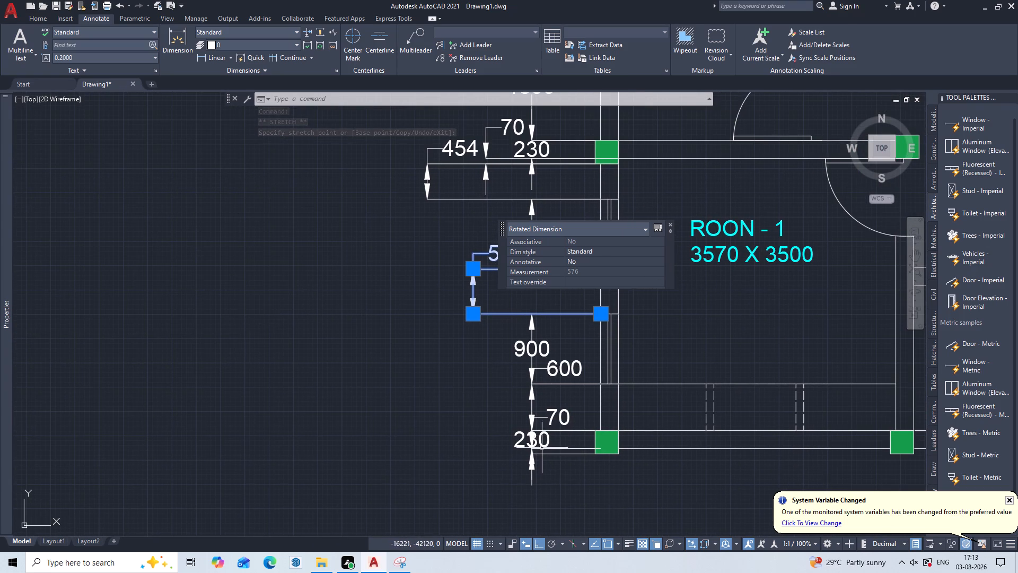
left_click(562, 372)
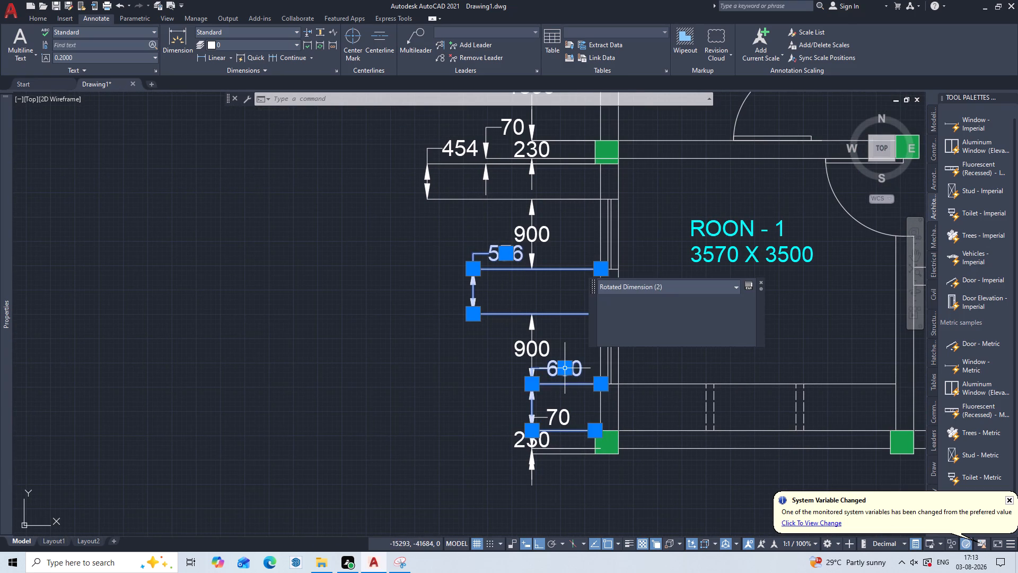
left_click(534, 385)
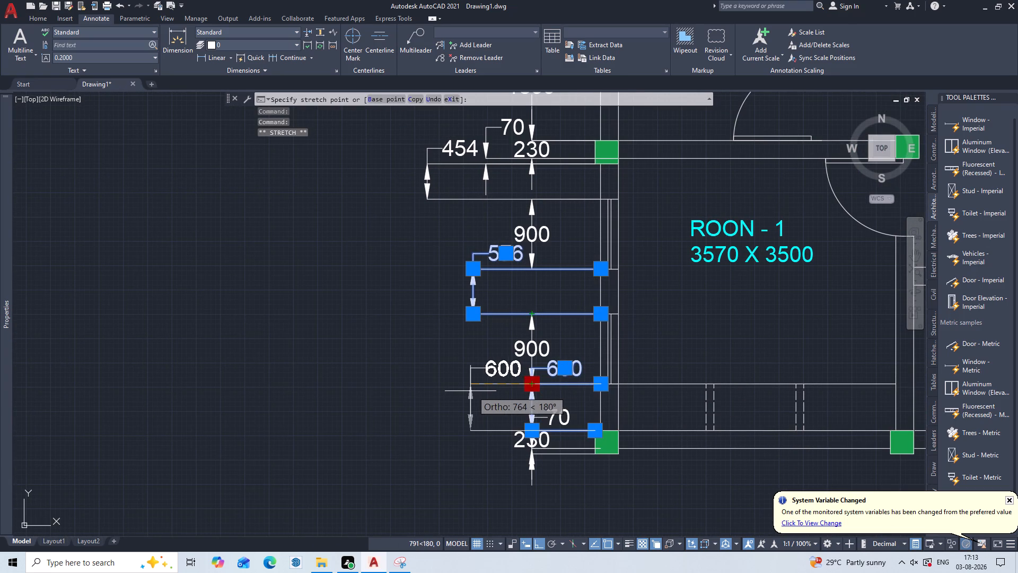
left_click(470, 391)
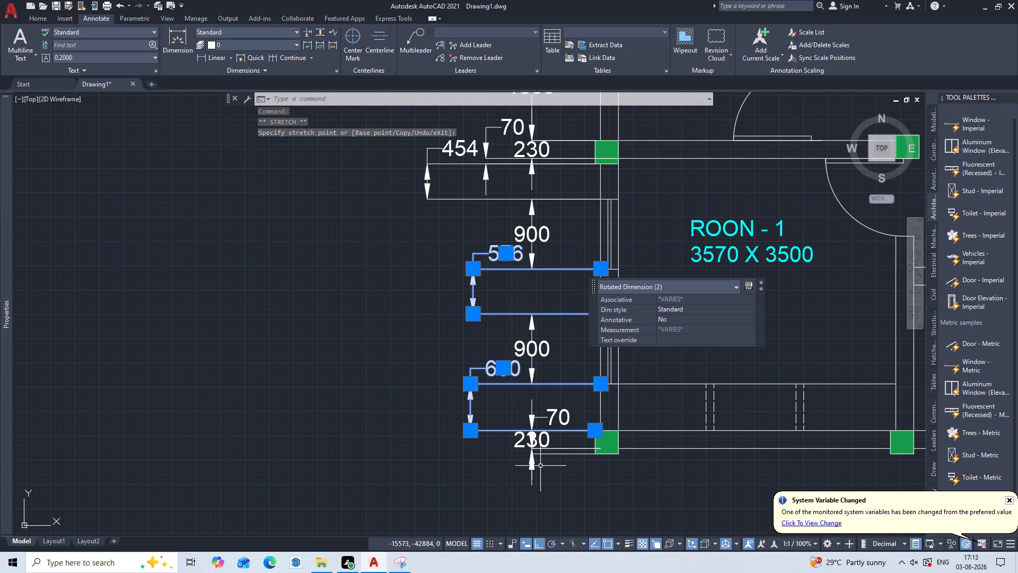
Move the 230 dimension at Room-1's lower outer corner column outward from the chain, past the 600 dimension line.
left_click(540, 437)
left_click(525, 446)
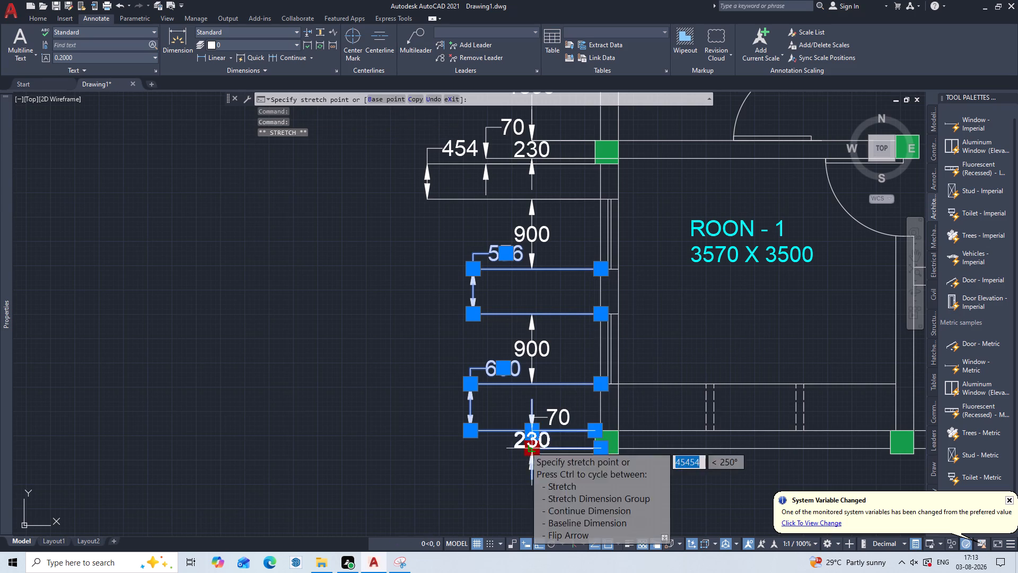
left_click(442, 457)
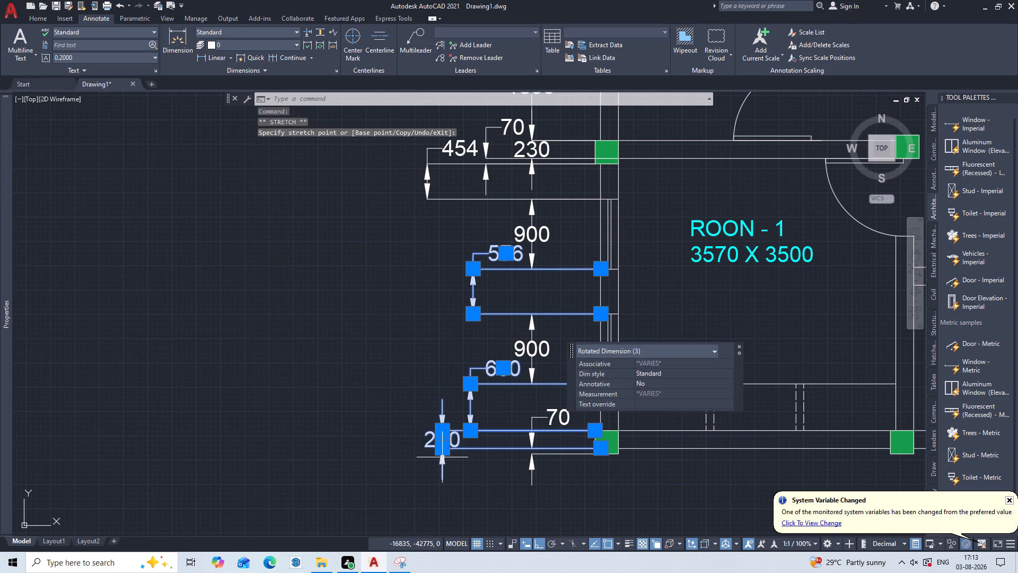
key("Escape")
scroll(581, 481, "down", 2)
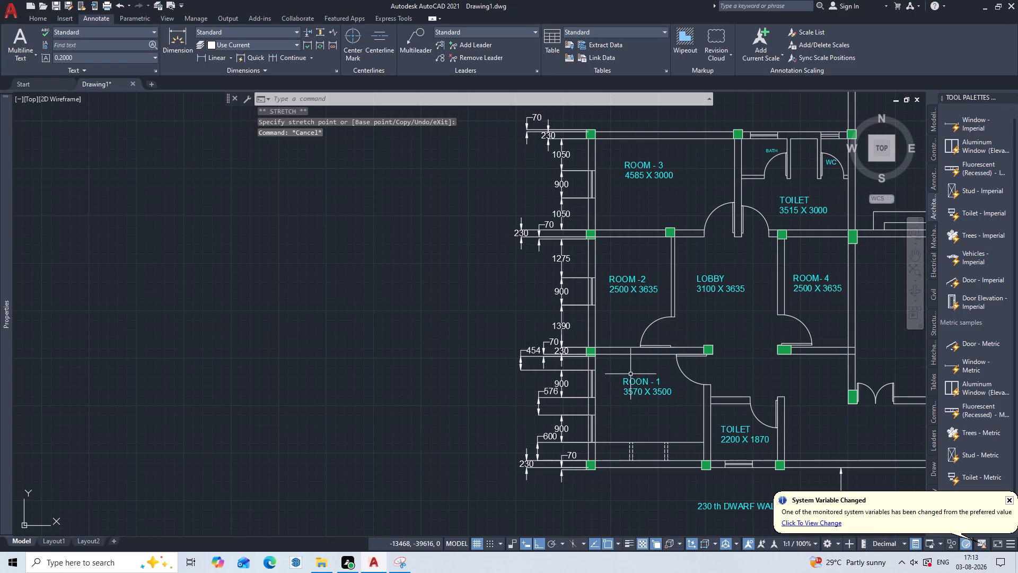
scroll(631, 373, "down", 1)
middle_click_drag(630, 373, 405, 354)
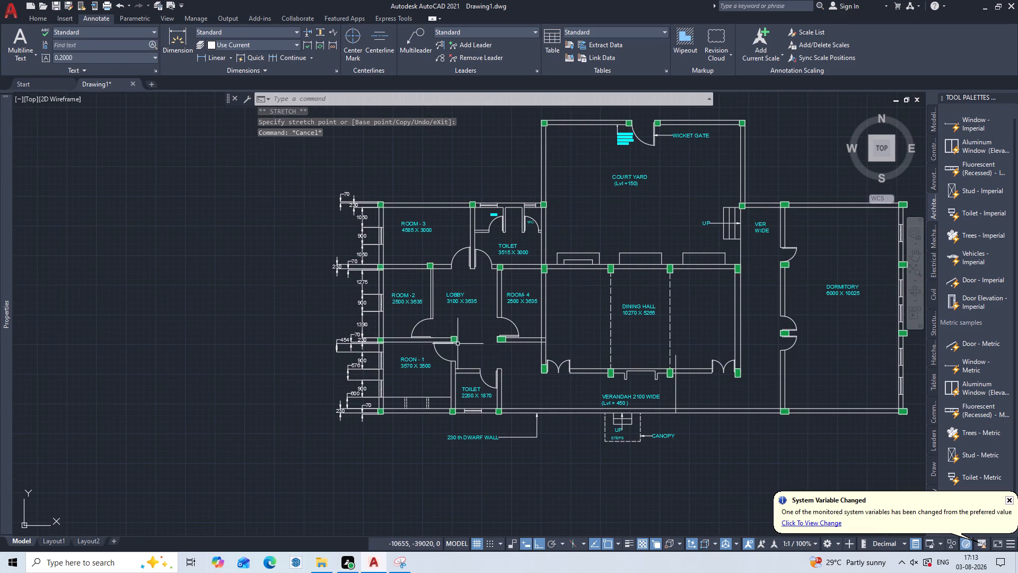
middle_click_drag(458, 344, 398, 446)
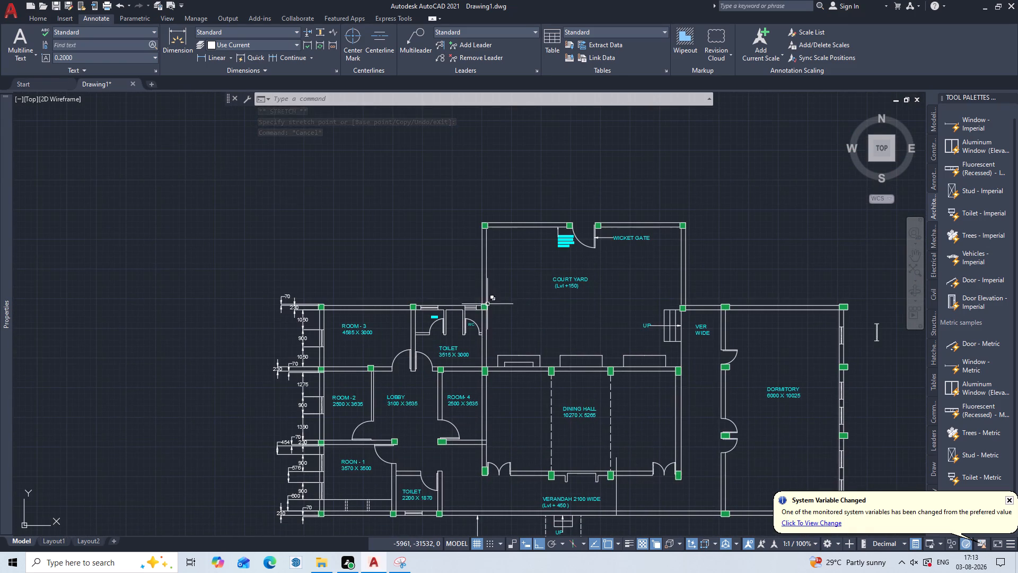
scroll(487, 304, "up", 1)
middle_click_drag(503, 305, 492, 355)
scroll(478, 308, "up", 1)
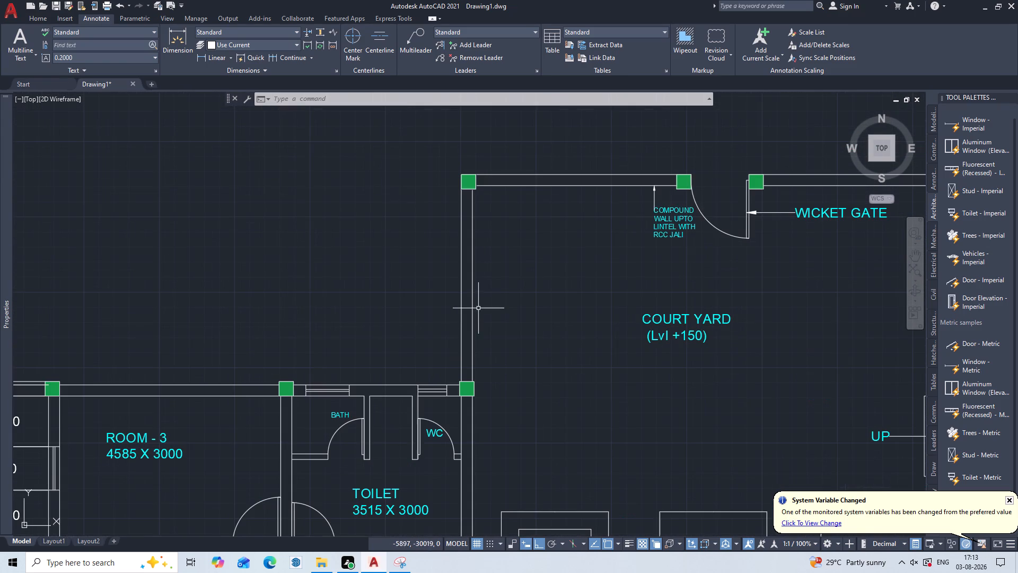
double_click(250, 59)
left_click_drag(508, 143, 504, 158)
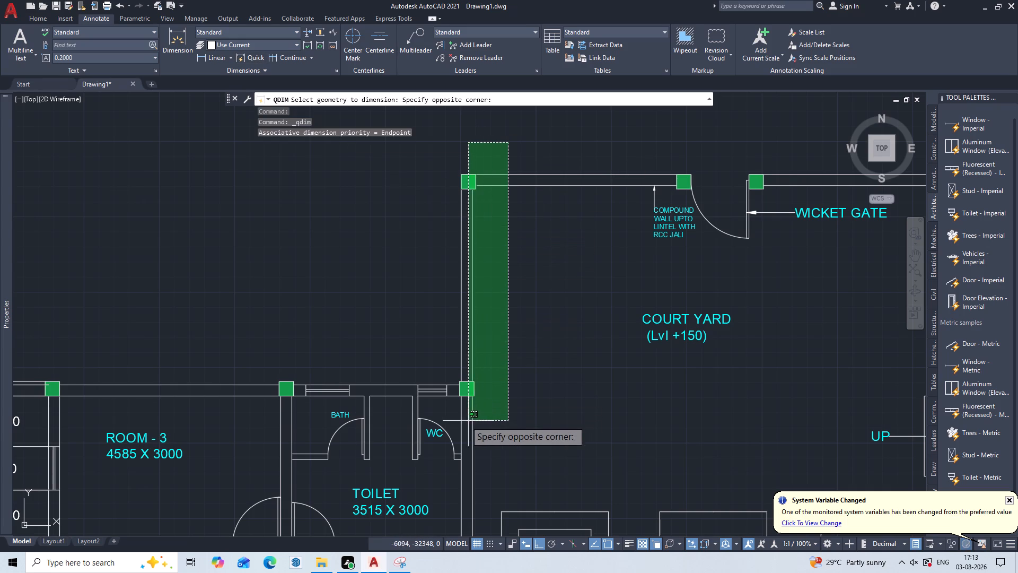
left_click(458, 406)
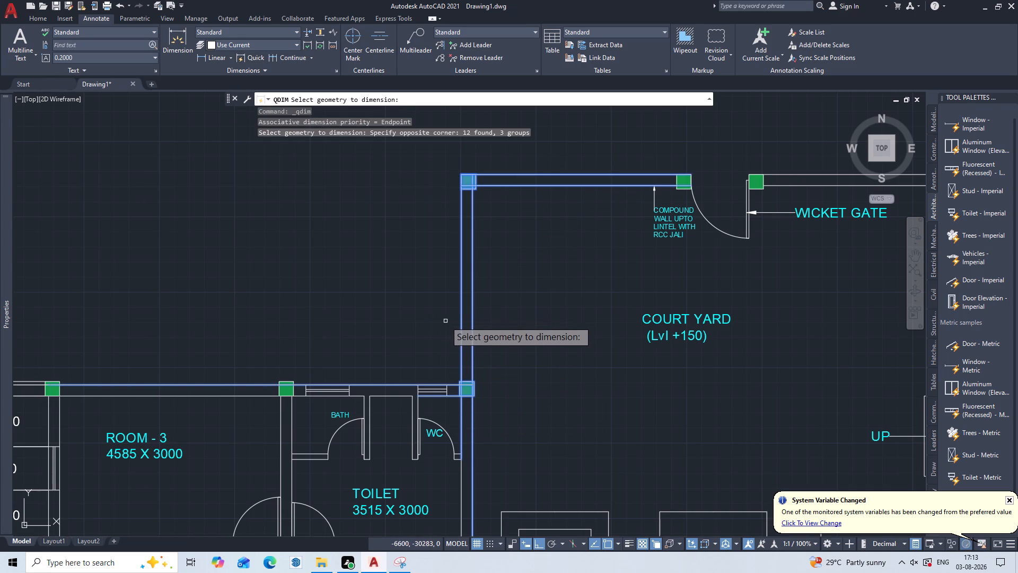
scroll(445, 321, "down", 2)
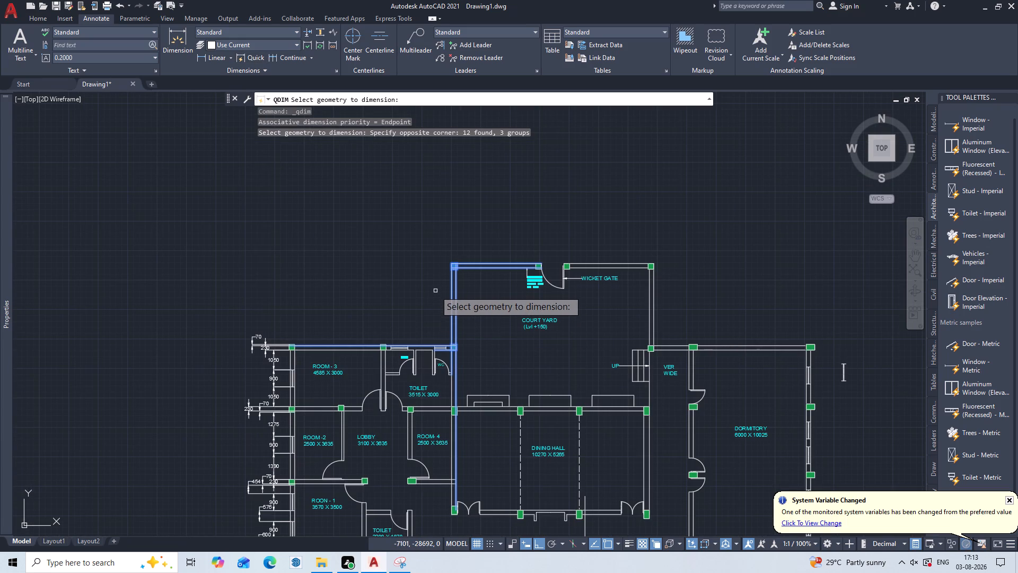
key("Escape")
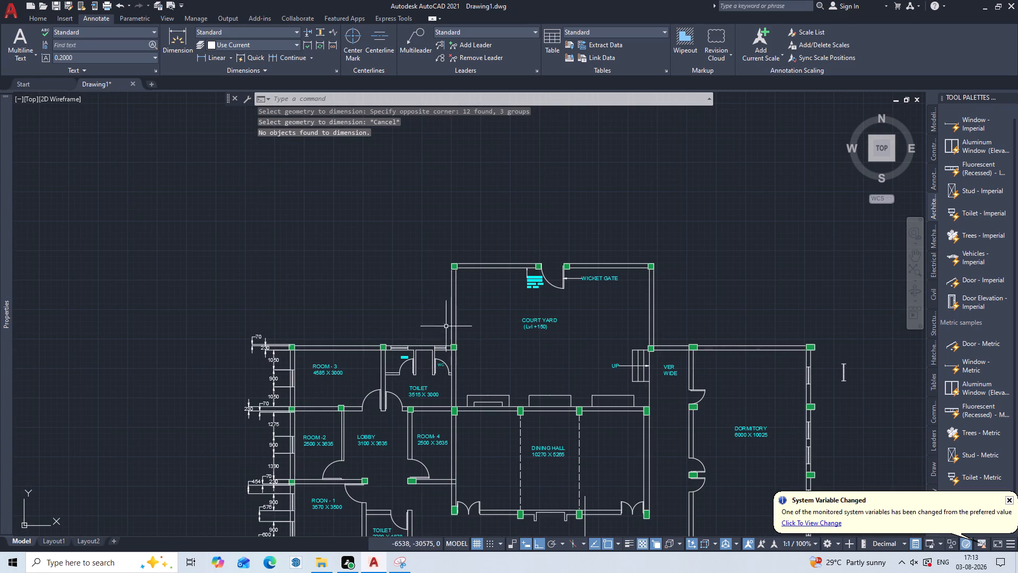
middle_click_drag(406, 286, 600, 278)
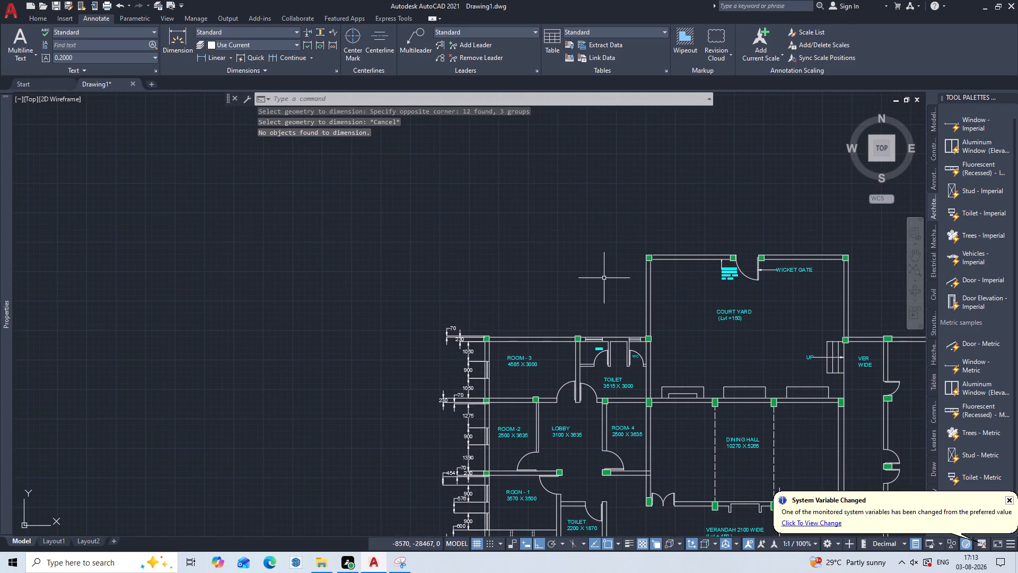
Quick-dimension the courtyard side wall above Room-3's toilet block as a continuous vertical chain placed outside the existing Room-3 dimensions.
scroll(619, 276, "up", 2)
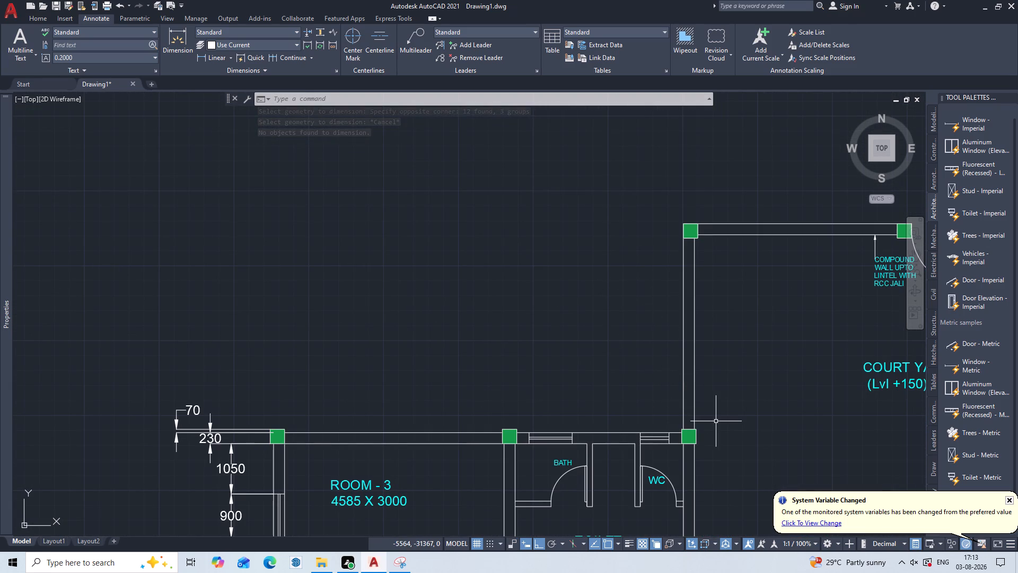
double_click(251, 62)
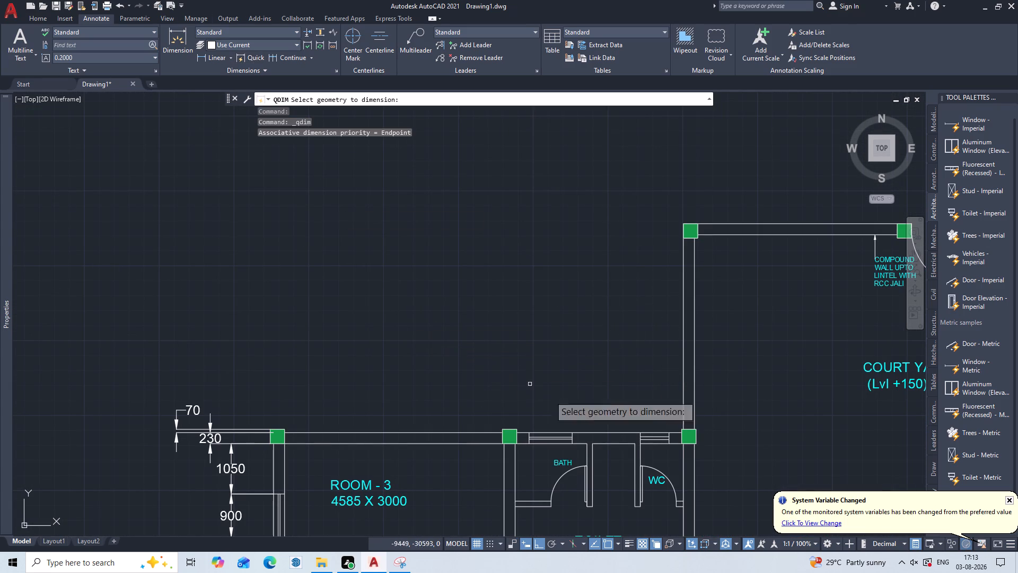
left_click(702, 436)
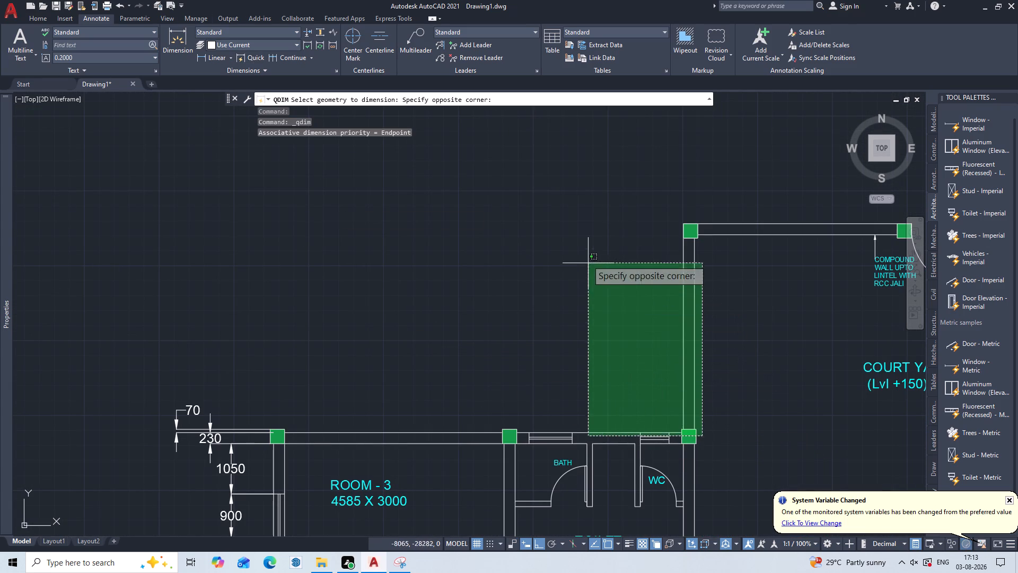
left_click(578, 163)
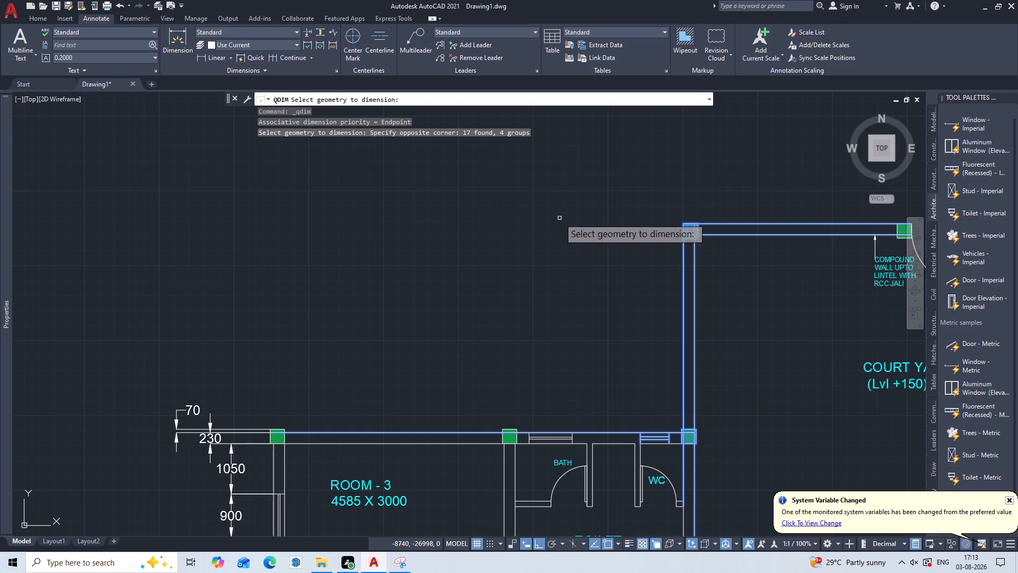
key("Return")
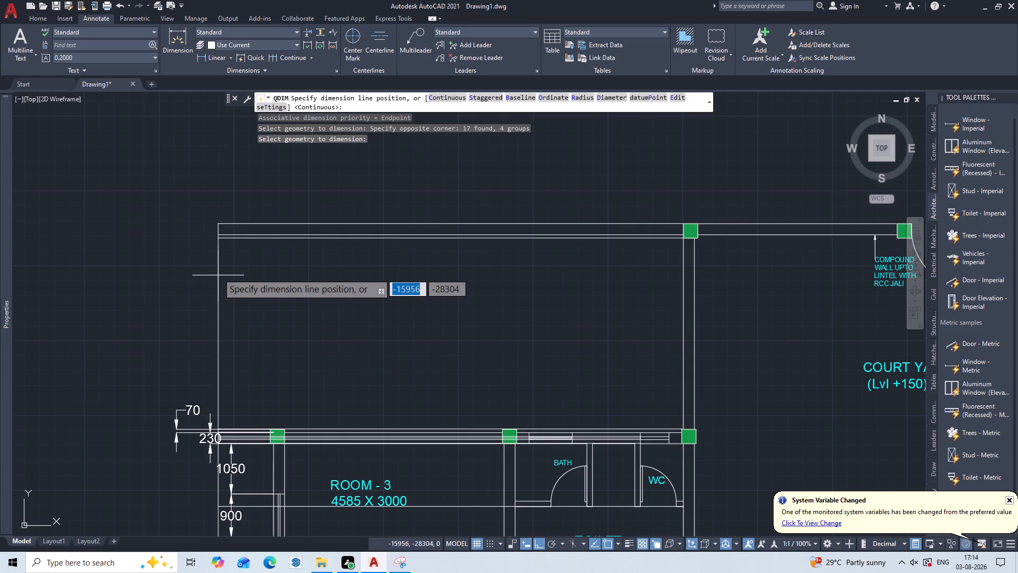
scroll(168, 253, "down", 1)
middle_click_drag(169, 253, 503, 263)
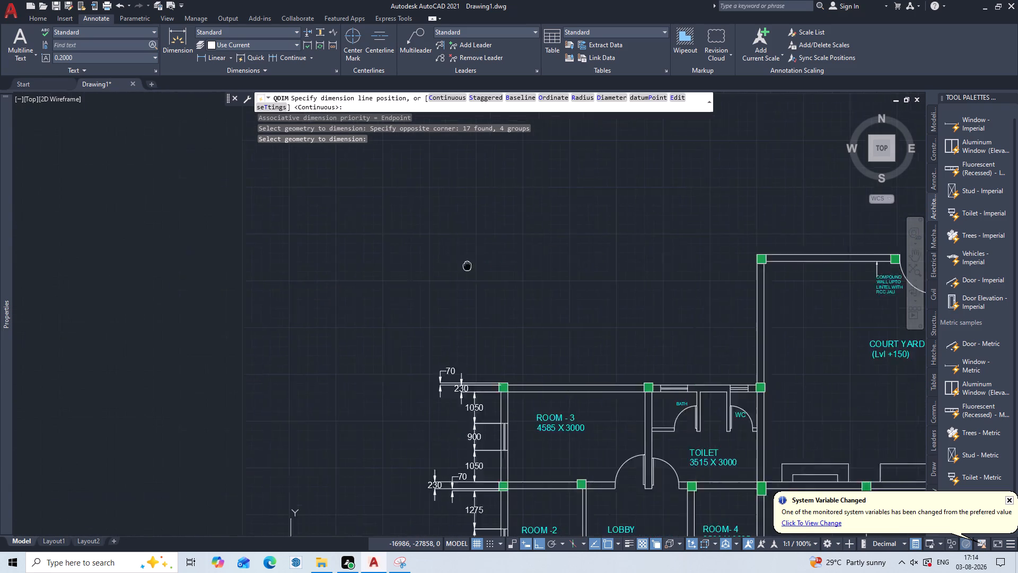
middle_click_drag(503, 263, 589, 260)
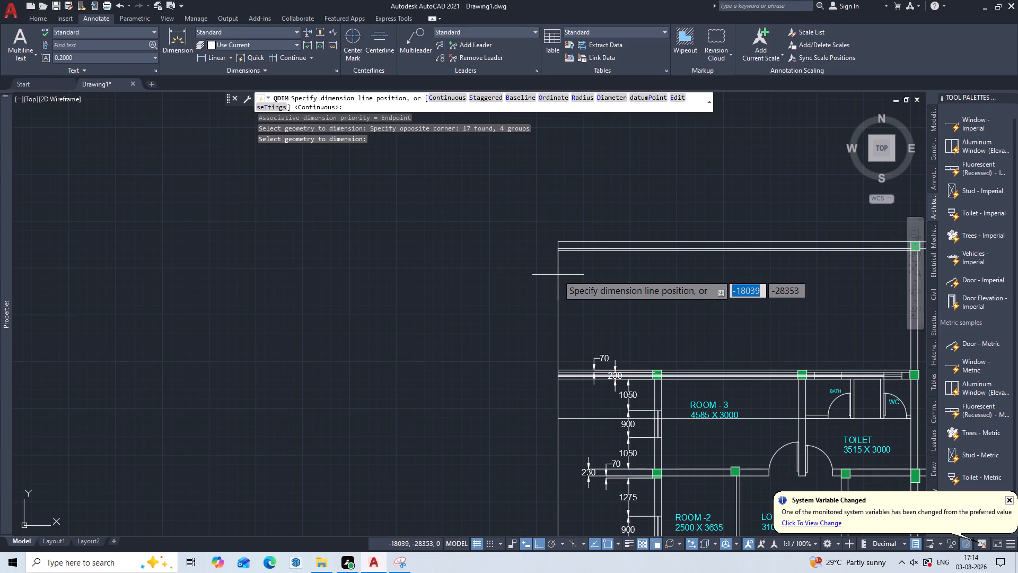
double_click(558, 275)
key("Escape")
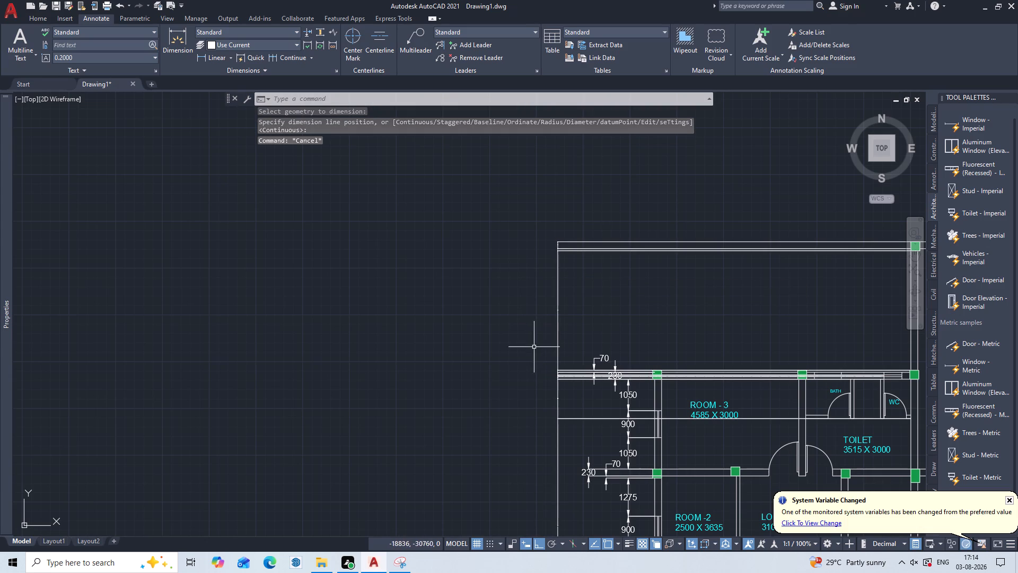
Delete the surplus chain dimensions from Room-3's upper wall downward, keeping those along the courtyard side wall.
scroll(568, 389, "up", 3)
middle_click_drag(565, 381, 577, 307)
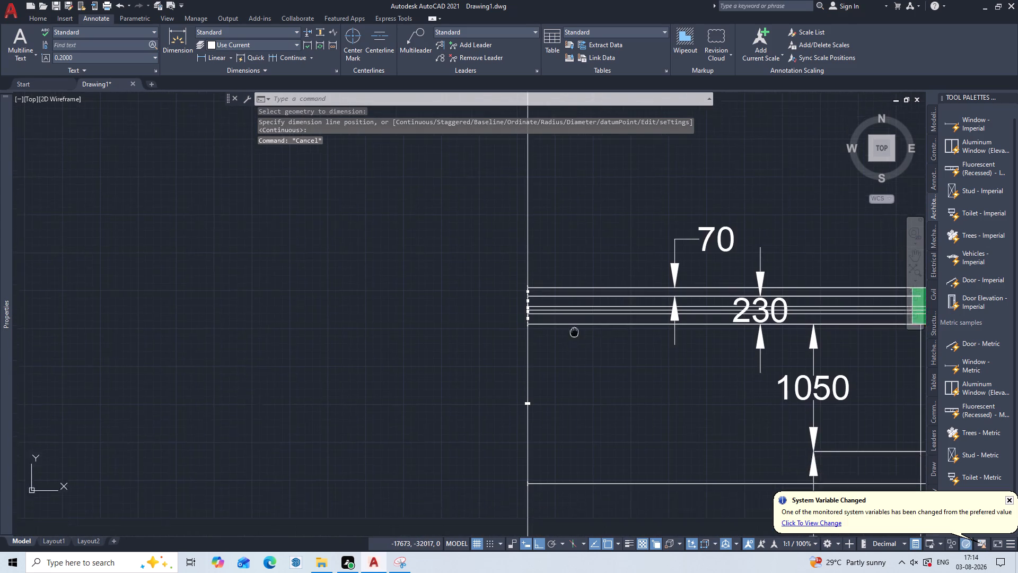
middle_click_drag(577, 307, 575, 252)
left_click(590, 196)
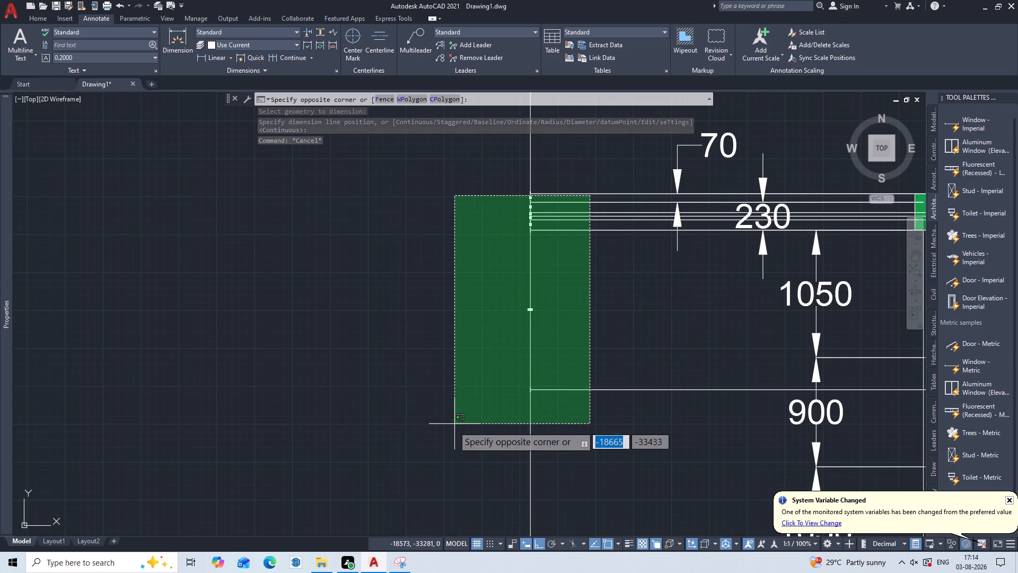
scroll(453, 426, "down", 2)
middle_click_drag(455, 435, 516, 229)
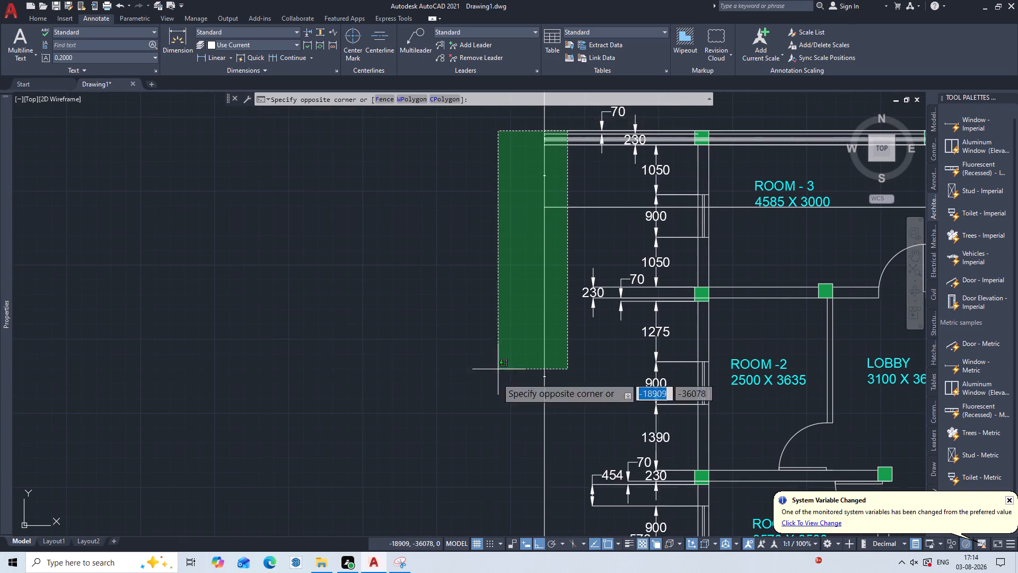
scroll(481, 471, "down", 2)
middle_click_drag(481, 472, 543, 294)
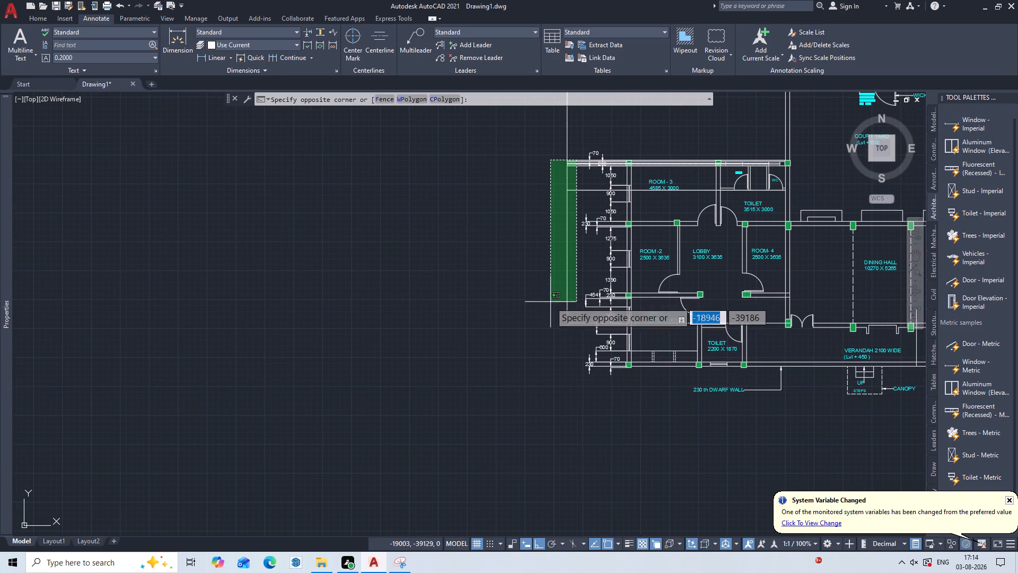
left_click(545, 342)
key("Delete")
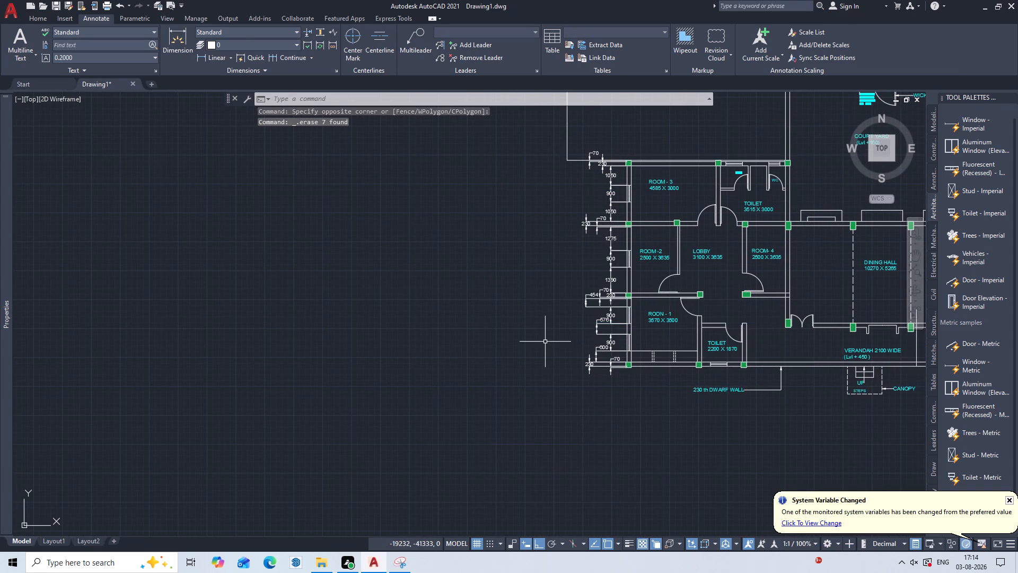
Set the arrow size of the three remaining courtyard side wall dimensions to 200.
middle_click_drag(565, 208, 535, 405)
scroll(552, 352, "up", 3)
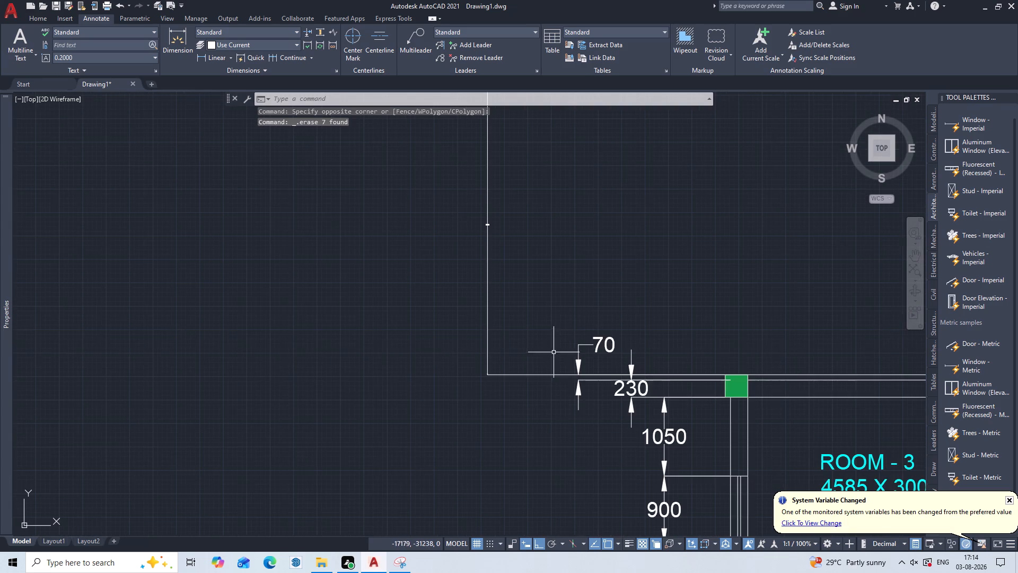
scroll(563, 259, "down", 1)
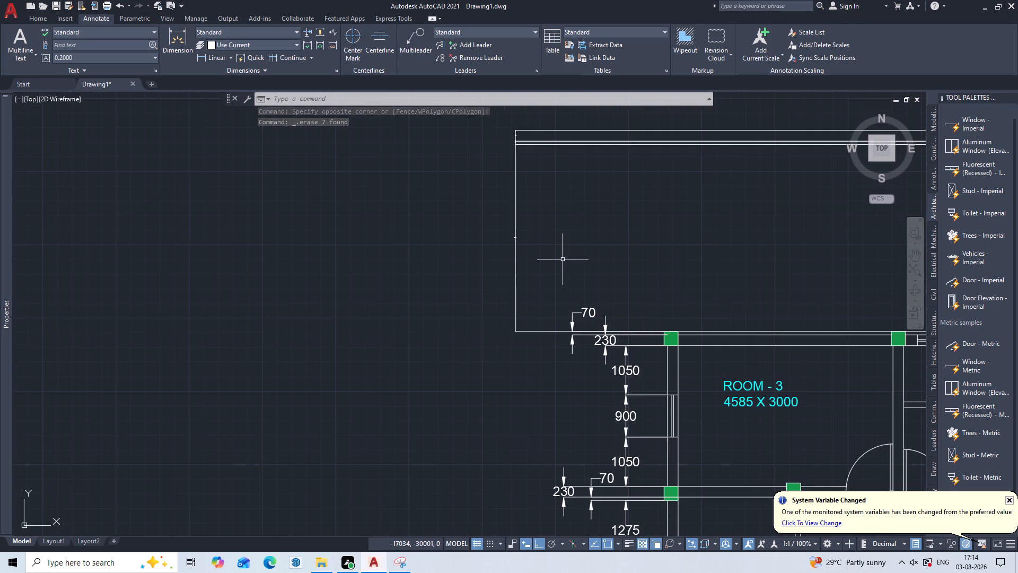
middle_click_drag(563, 259, 405, 349)
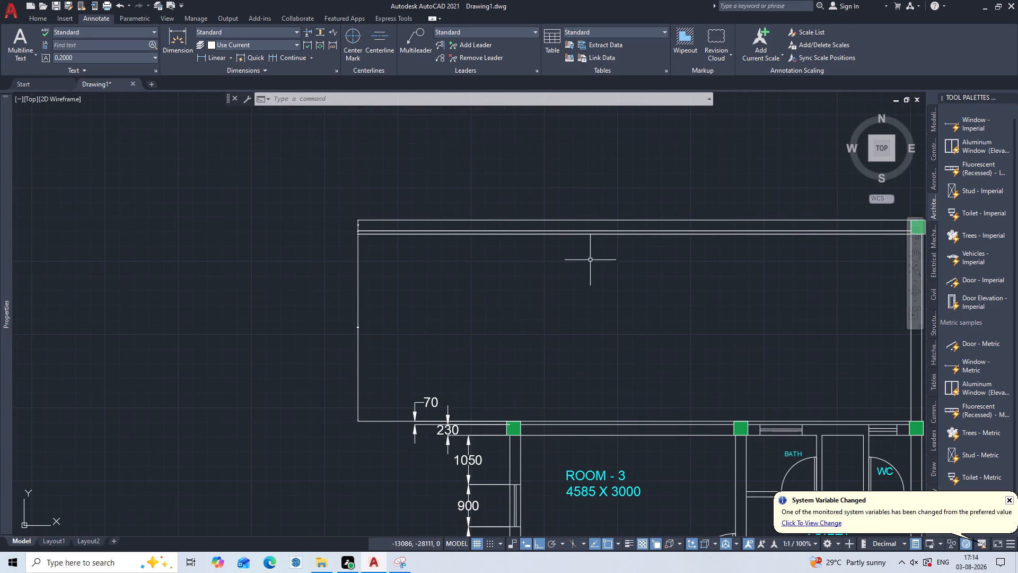
scroll(563, 278, "down", 1)
left_click(646, 221)
left_click_drag(646, 221, 642, 223)
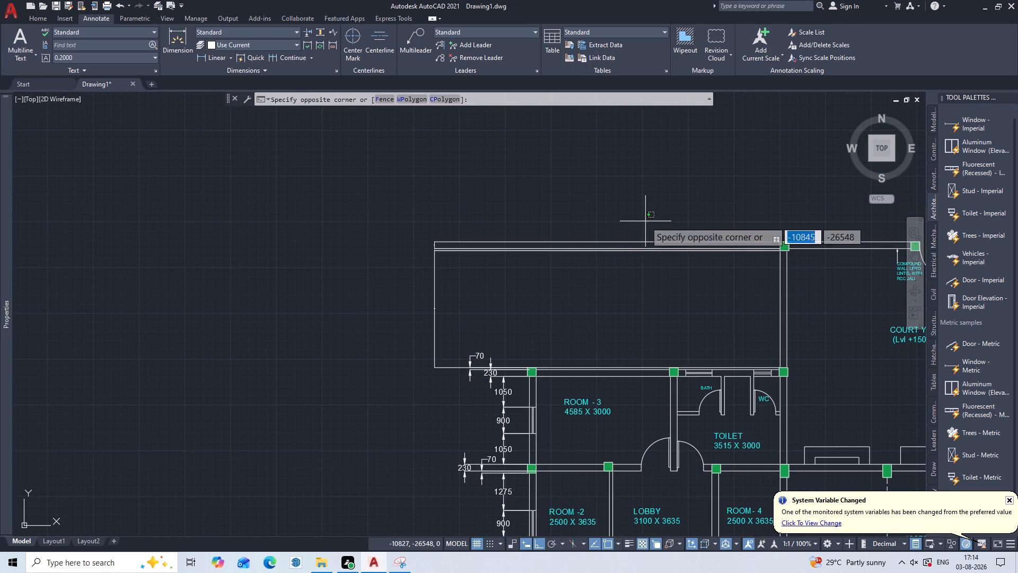
left_click_drag(642, 223, 615, 237)
left_click(413, 315)
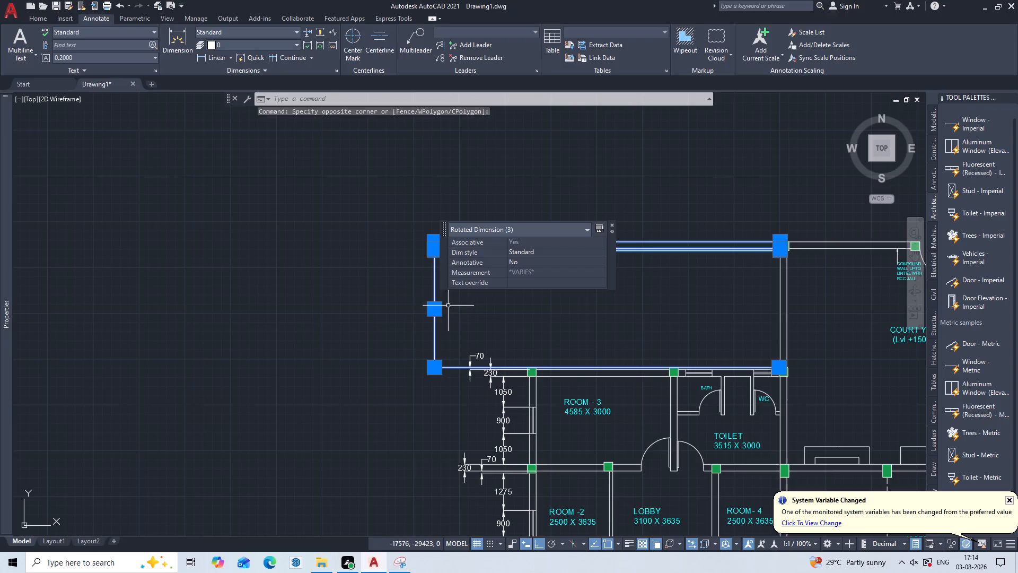
key("ctrl+1")
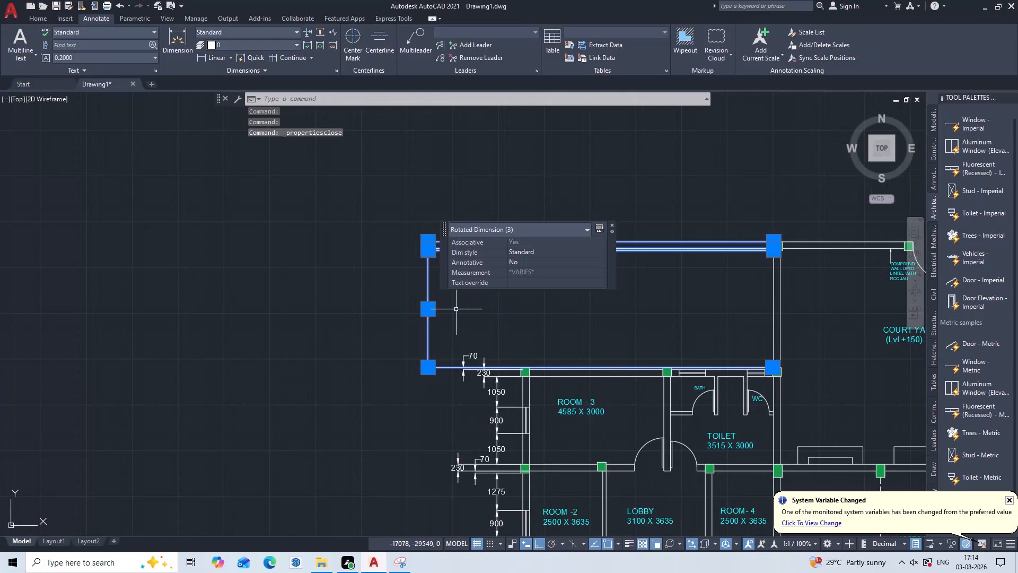
key("ctrl+1")
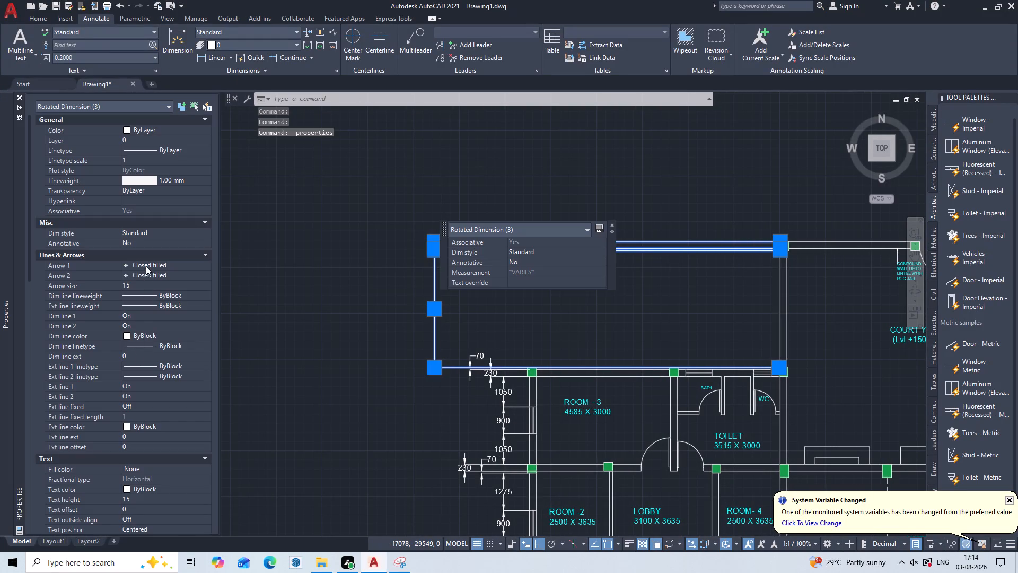
left_click(153, 280)
key("BackSpace")
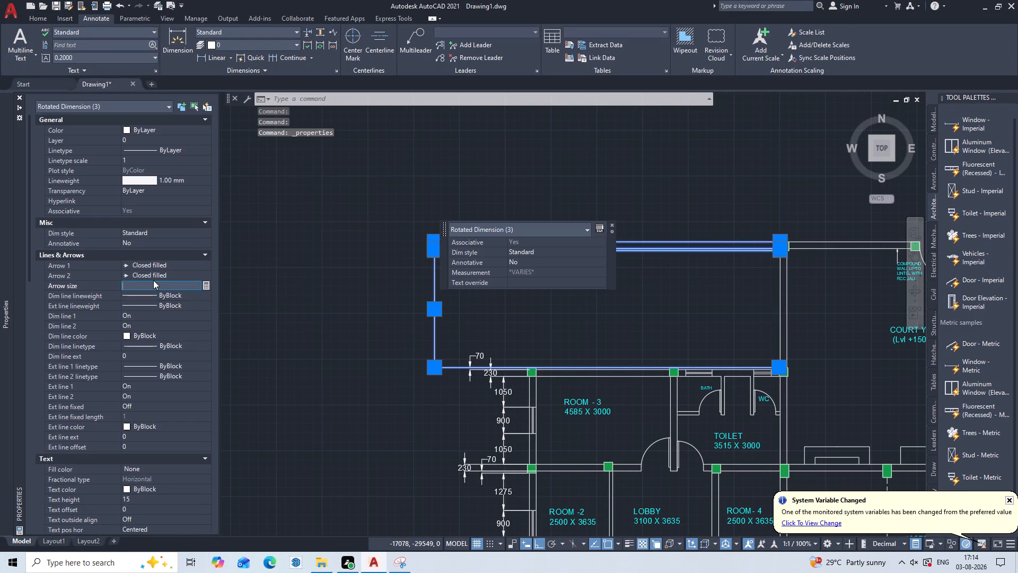
type("200")
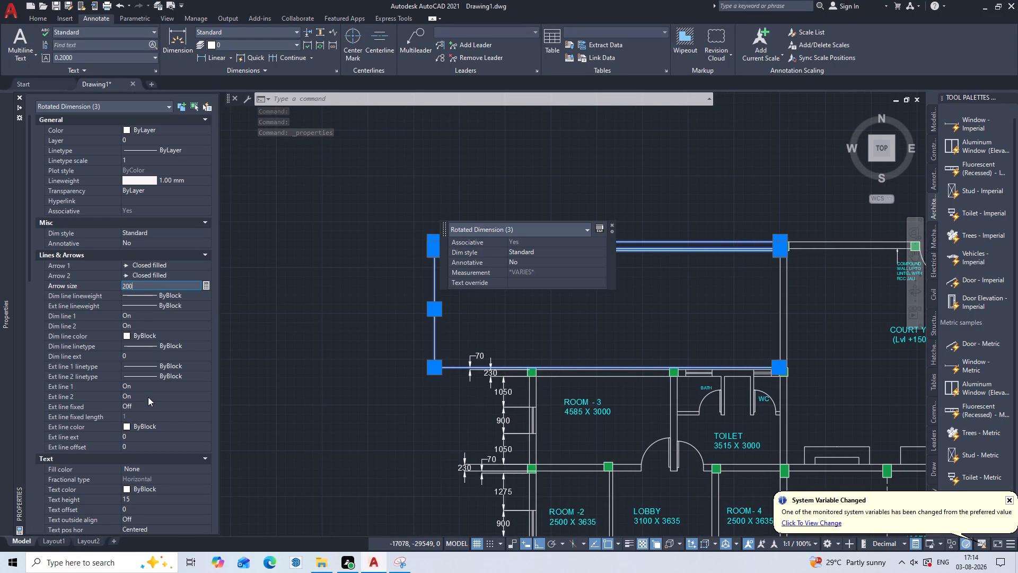
Set the text height of the three courtyard side wall dimensions to 200.
left_click(161, 497)
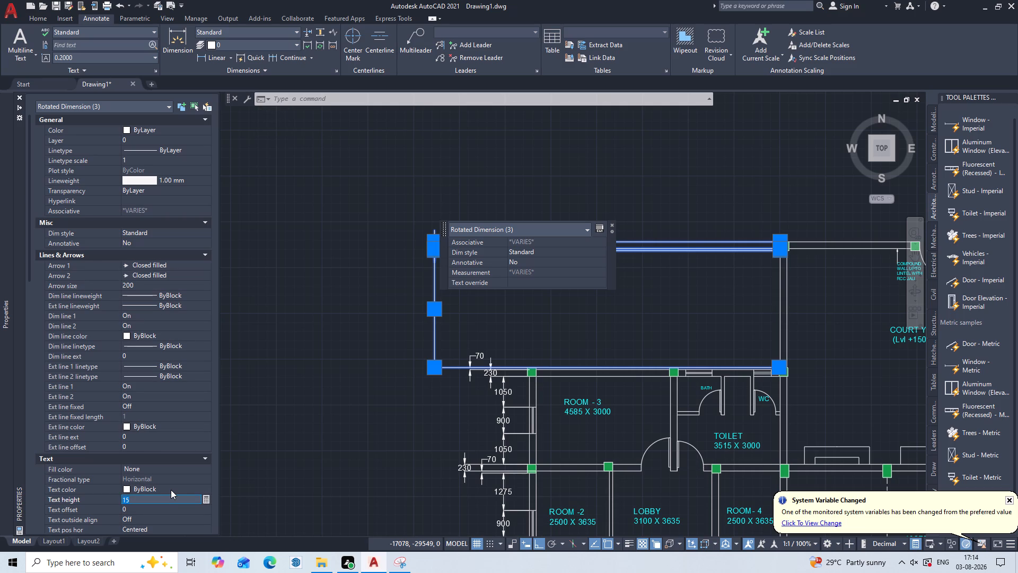
key("BackSpace")
key("BackSpace")
key("BackSpace")
type("200")
key("Escape")
key("BackSpace")
type("200")
key("Return")
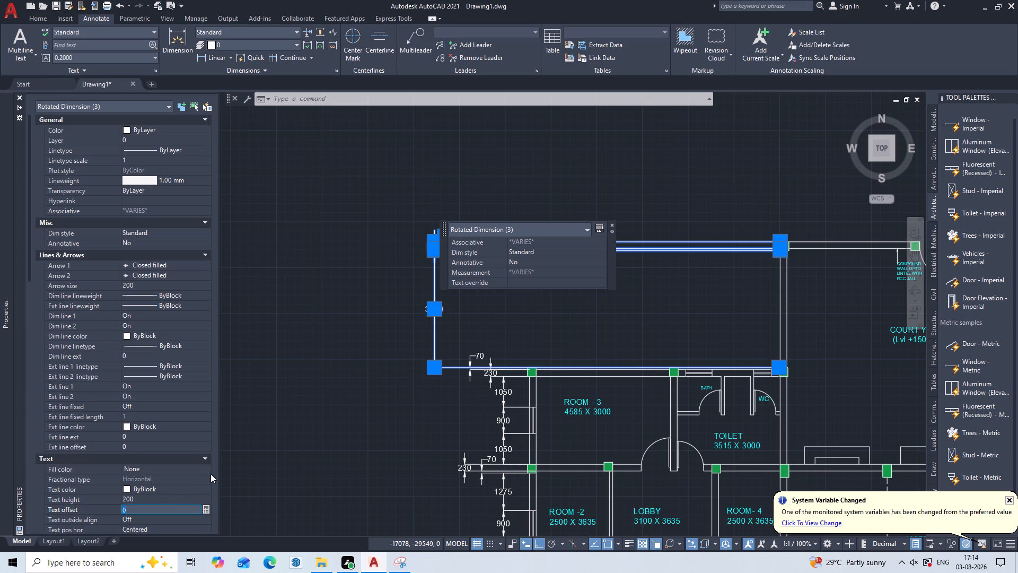
key("Escape")
key("Escape")
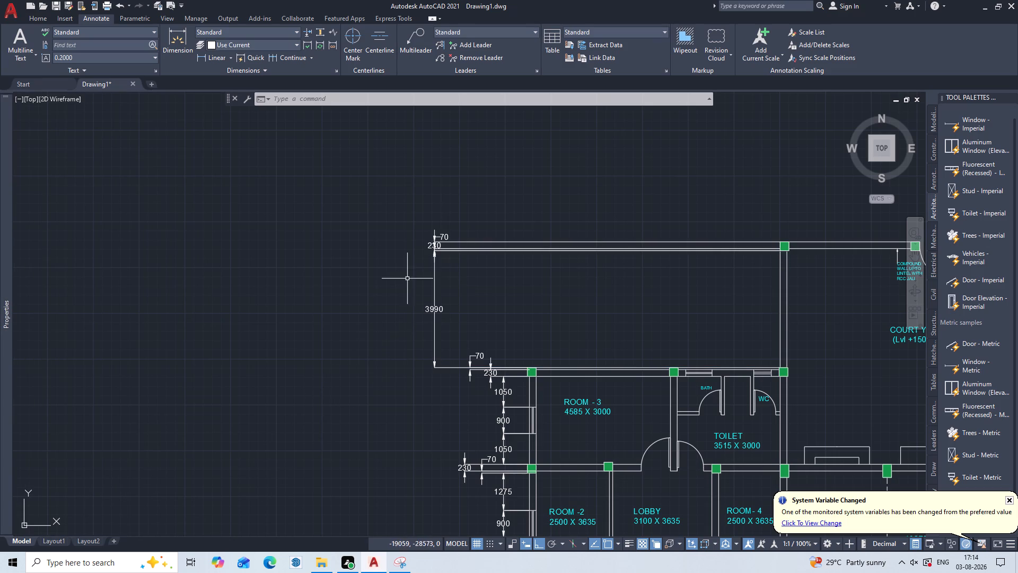
Move the 3990 courtyard wall dimension inward, in line with Room-3's 1050 and 900 dimension chain.
left_click(435, 358)
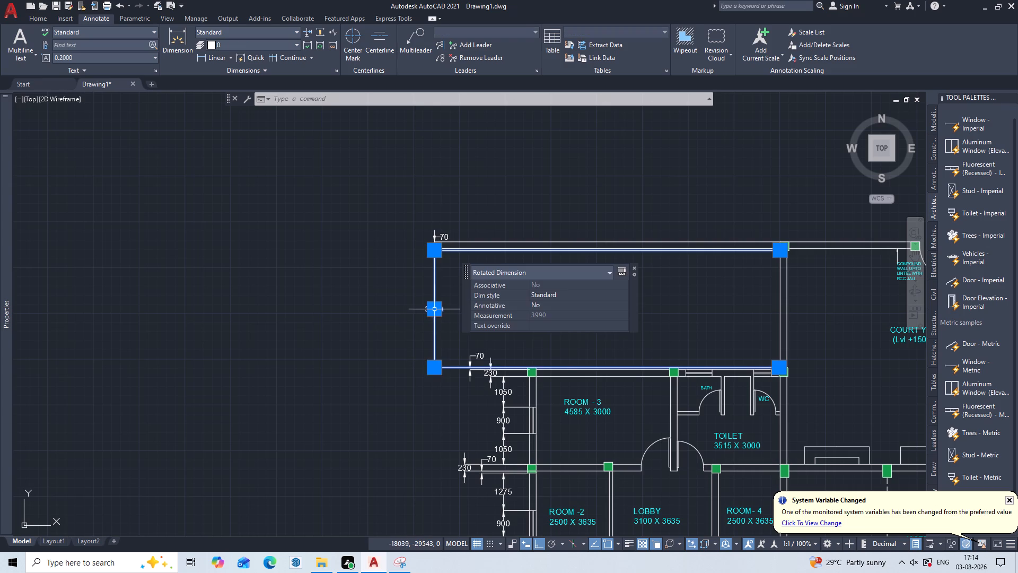
left_click(430, 312)
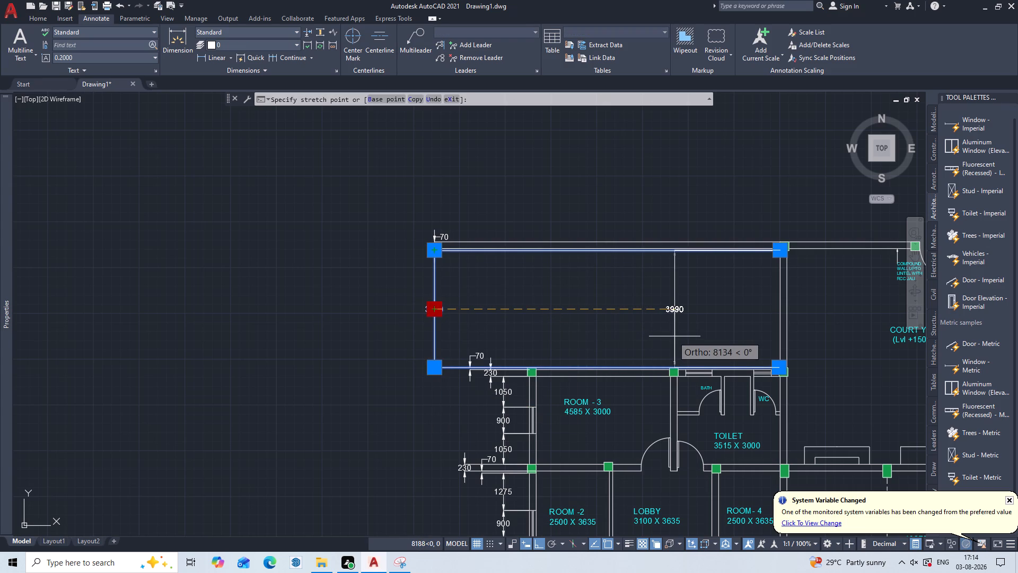
left_click(503, 345)
key("Escape")
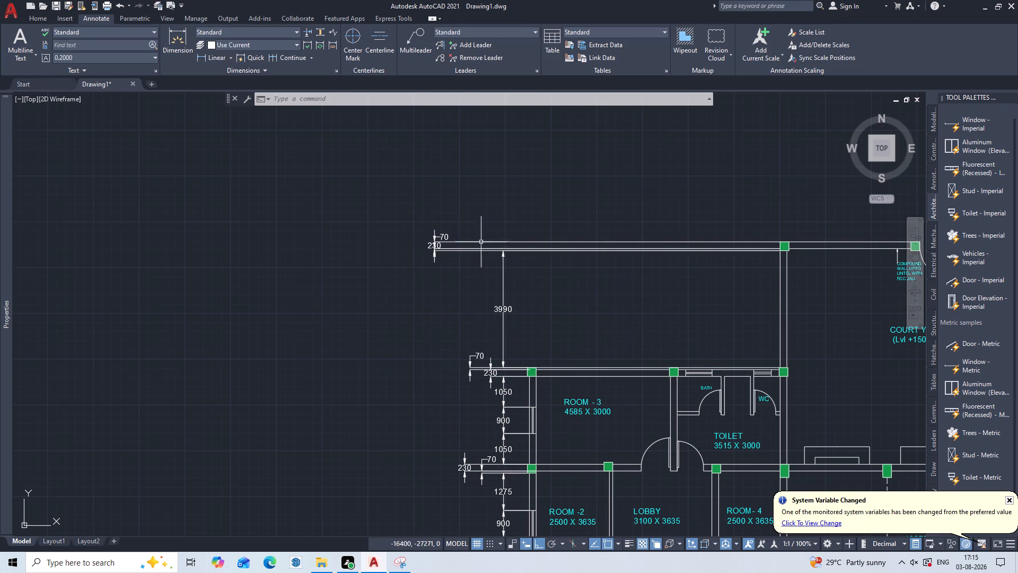
Move the 230 dimension at the courtyard's upper corner column toward the building, just past the 3990 dimension line.
scroll(441, 233, "up", 2)
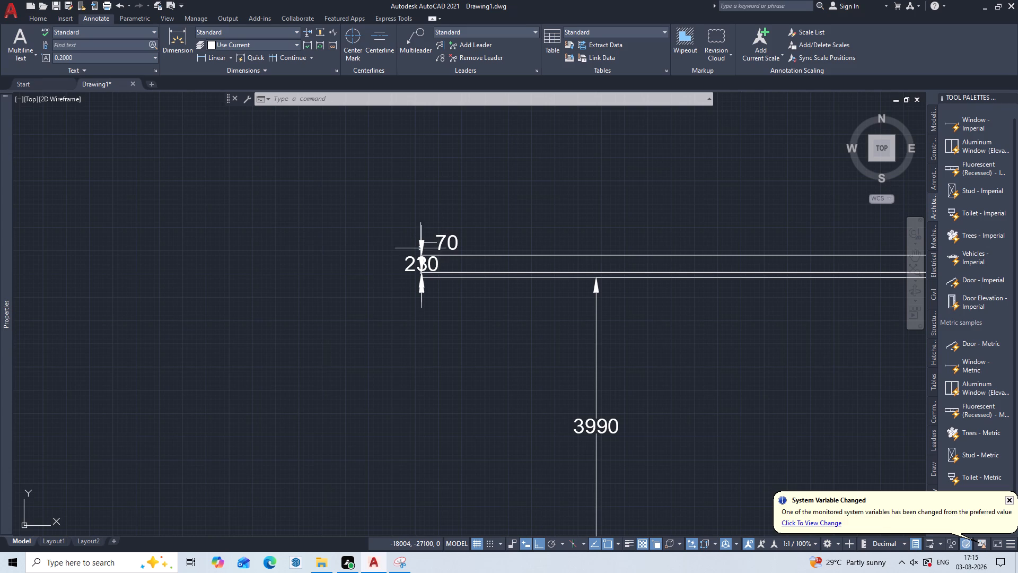
left_click(429, 264)
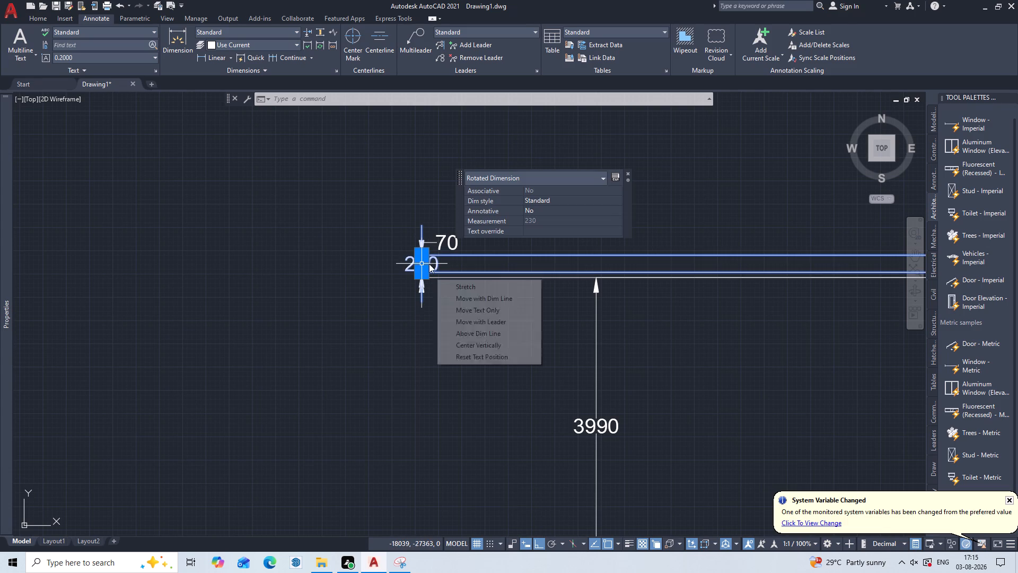
left_click(423, 264)
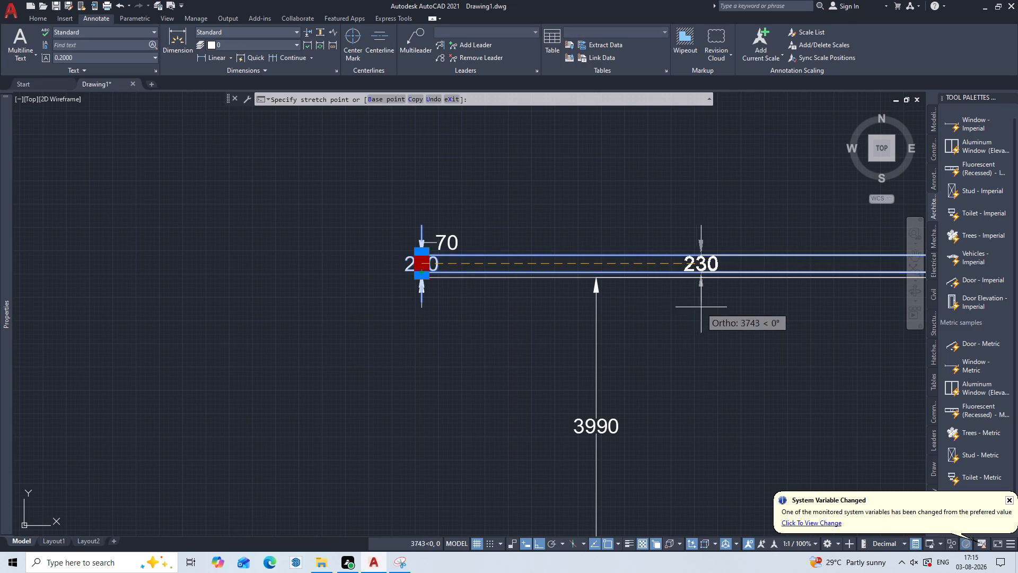
left_click(647, 314)
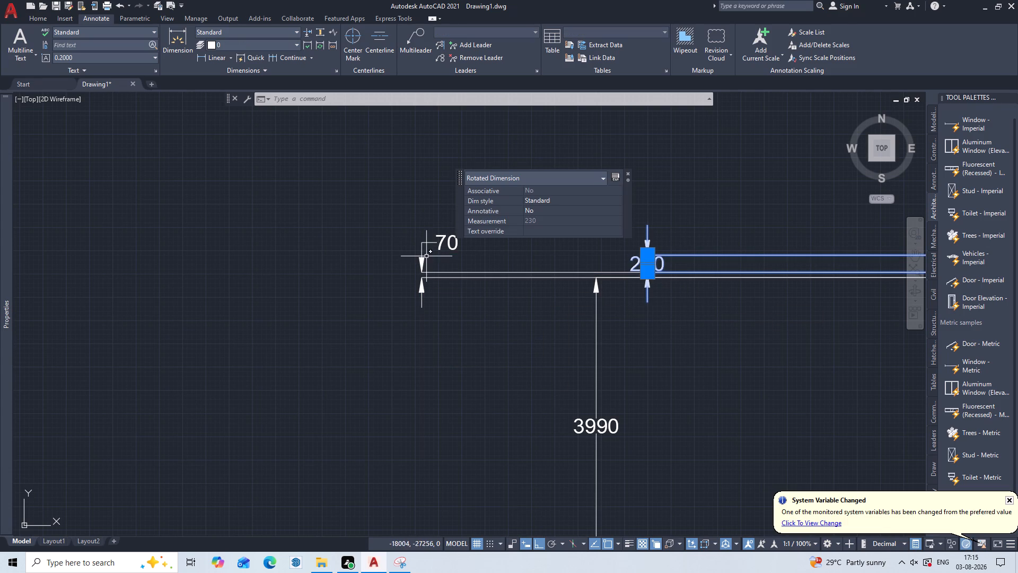
Move the 70 dimension at the courtyard's upper corner toward the building, just past the 230 dimension.
left_click(424, 259)
left_click(426, 269)
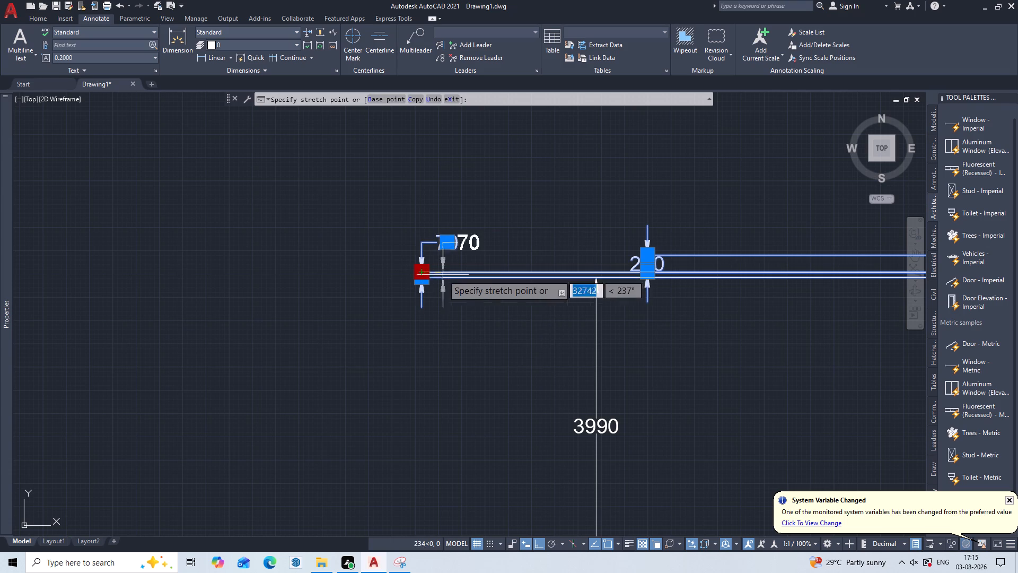
scroll(795, 280, "down", 2)
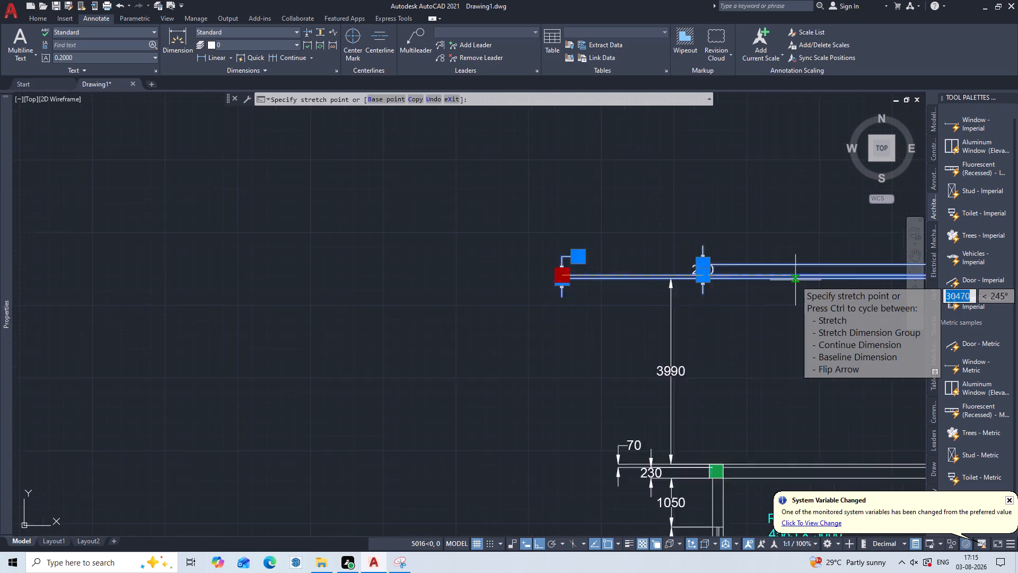
middle_click_drag(795, 280, 476, 290)
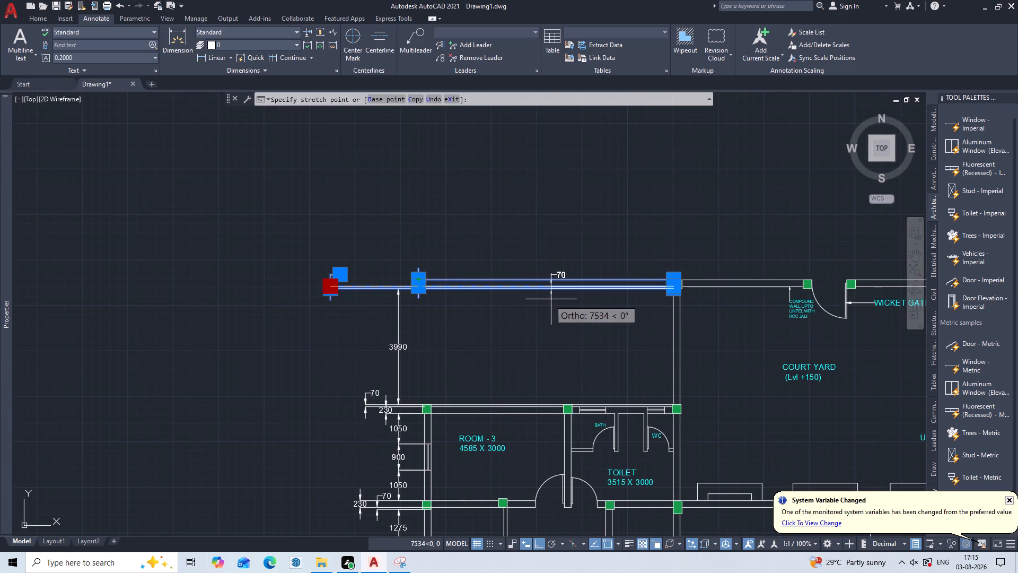
left_click(450, 307)
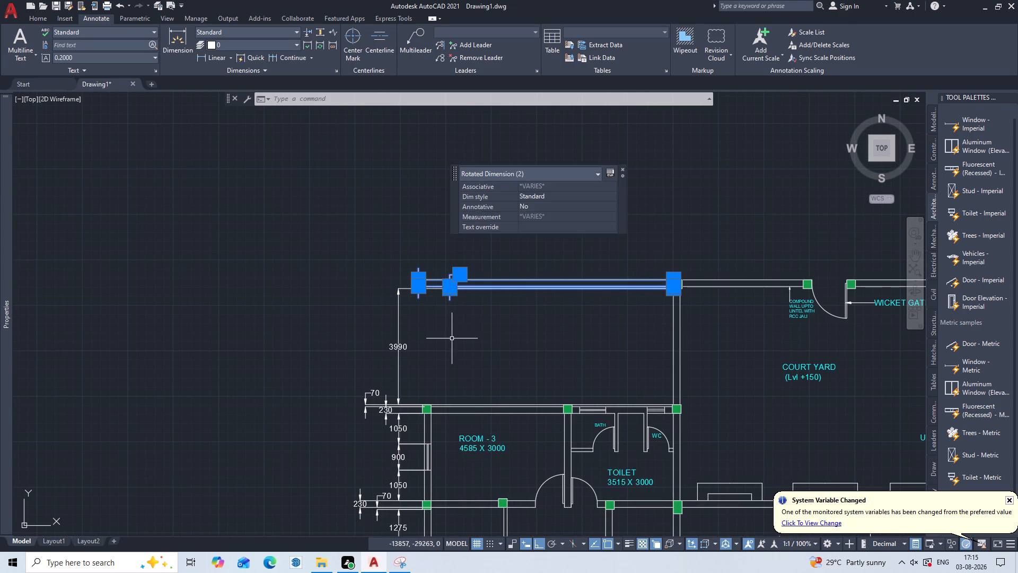
key("Escape")
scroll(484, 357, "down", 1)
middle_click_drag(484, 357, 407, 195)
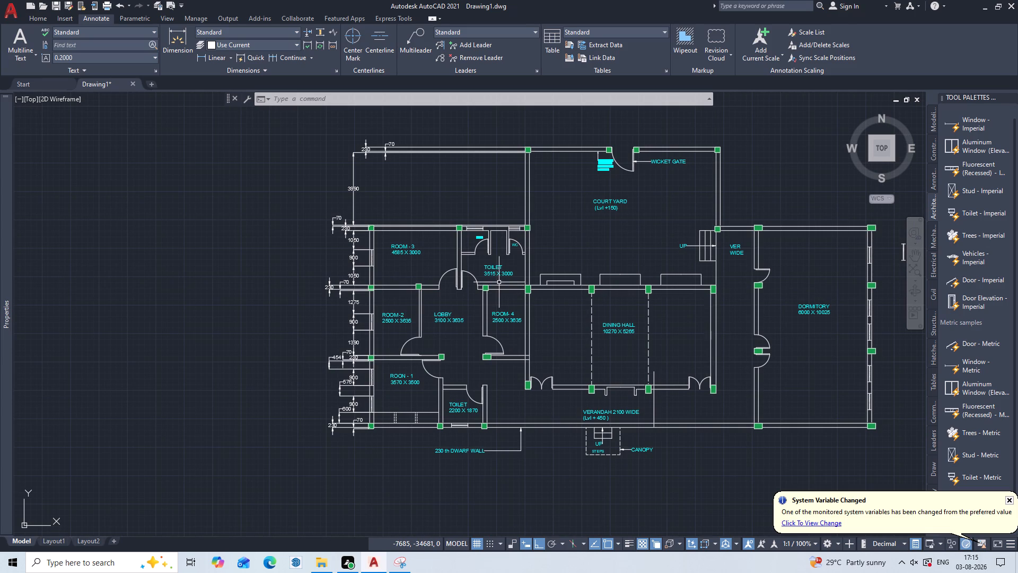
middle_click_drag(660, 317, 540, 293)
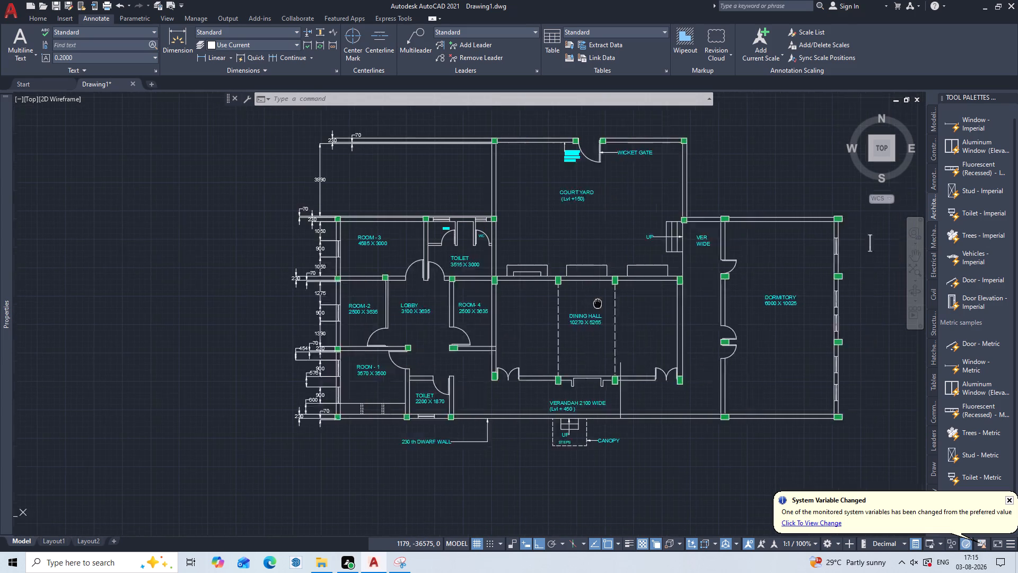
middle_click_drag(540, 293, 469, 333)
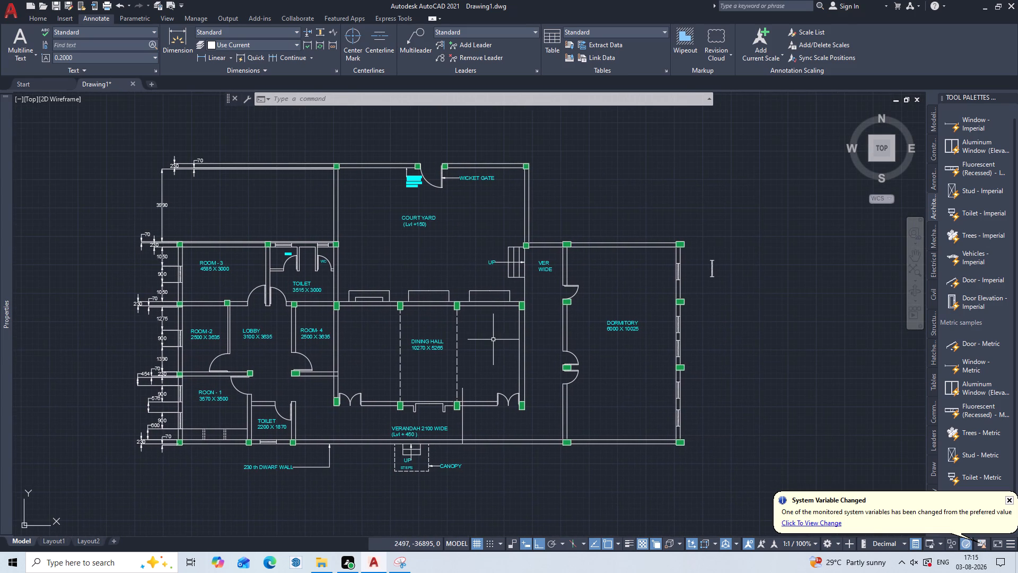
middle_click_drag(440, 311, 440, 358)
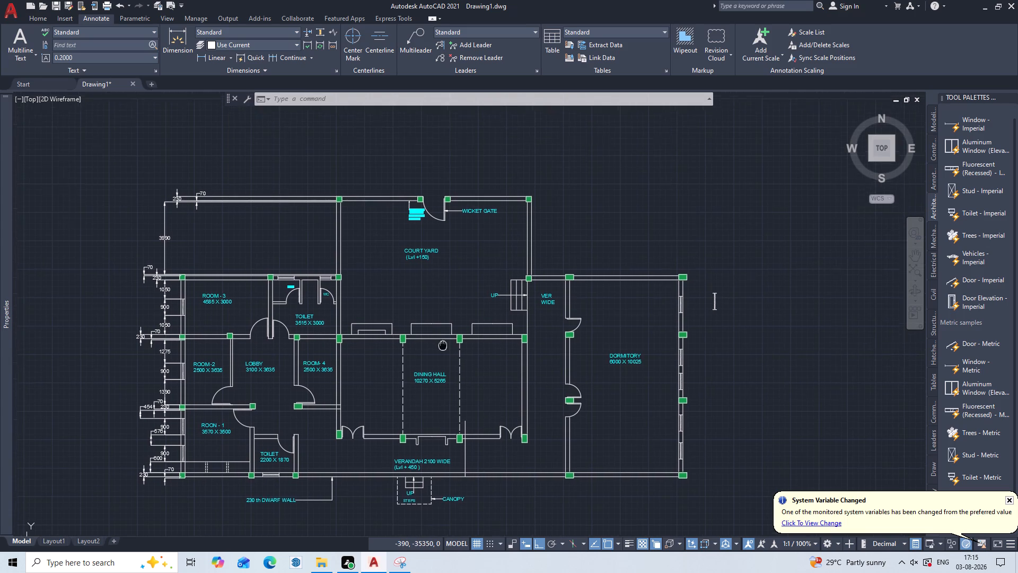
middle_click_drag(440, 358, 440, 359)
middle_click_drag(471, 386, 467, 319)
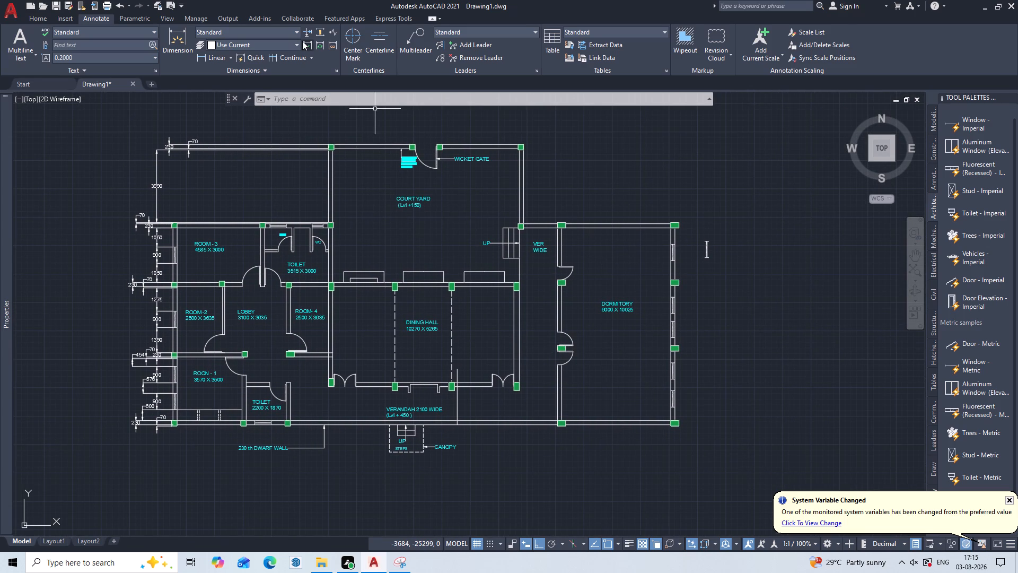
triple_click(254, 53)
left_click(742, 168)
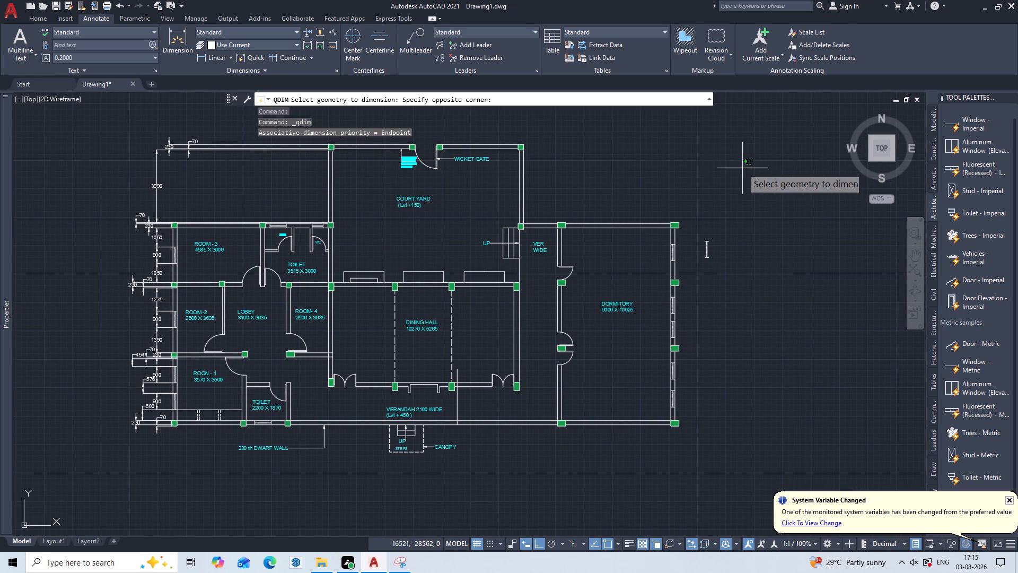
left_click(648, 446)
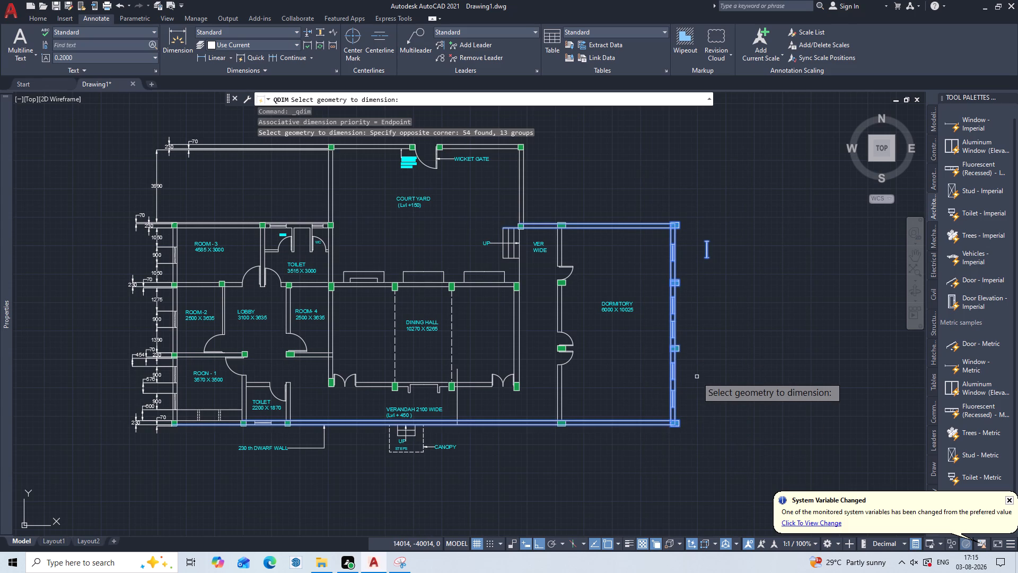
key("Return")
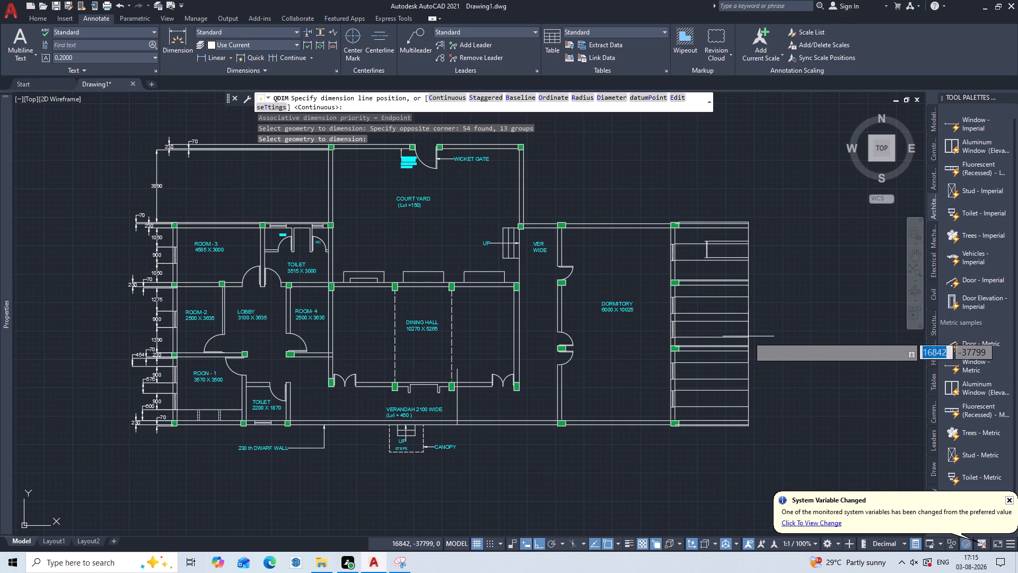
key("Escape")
Erase the stray I-shaped symbol lying outside the dormitory's outer side wall.
left_click(753, 212)
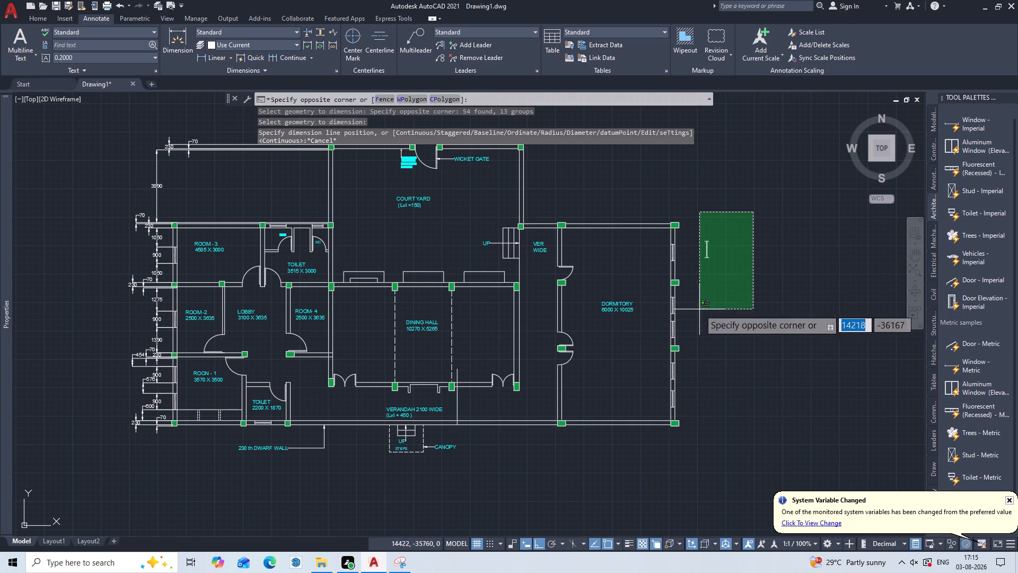
left_click(699, 309)
key("Delete")
Add continuous Quick Dimensions along the dormitory's outer side wall, covering its columns and windows, with the dimension line outside the wall.
scroll(702, 311, "down", 2)
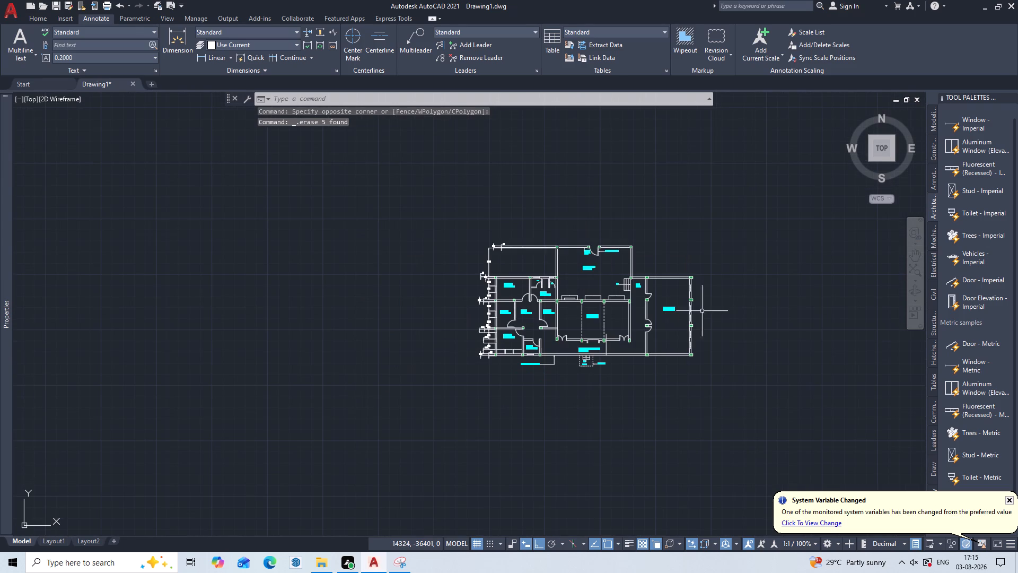
scroll(699, 285, "up", 4)
scroll(699, 285, "down", 1)
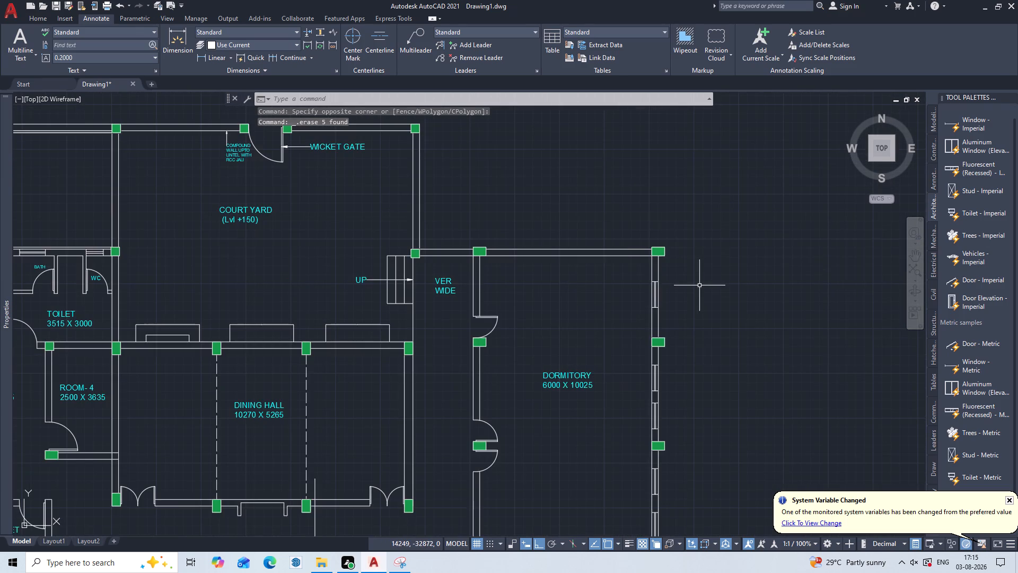
scroll(627, 244, "down", 3)
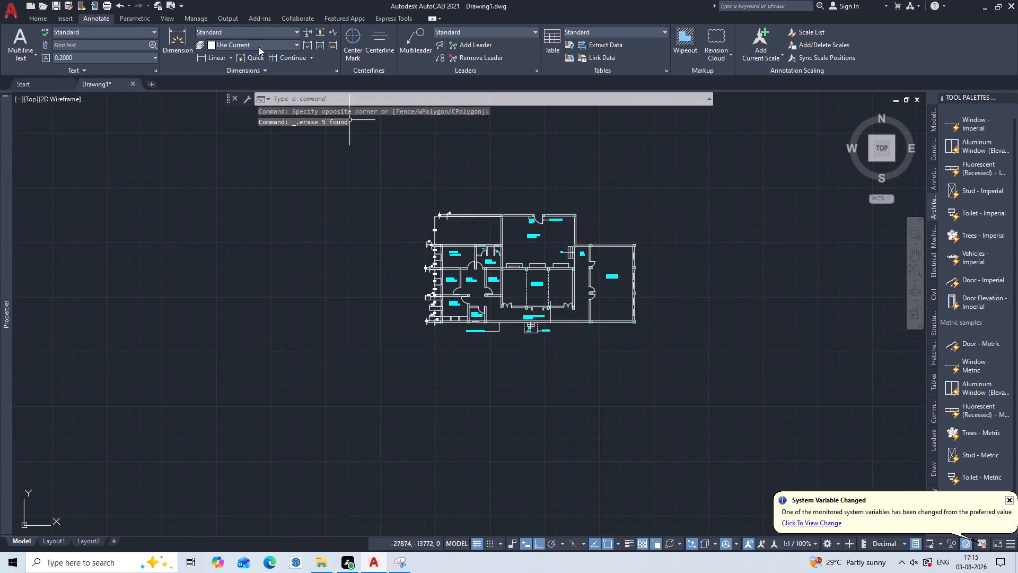
left_click(257, 58)
scroll(687, 213, "up", 2)
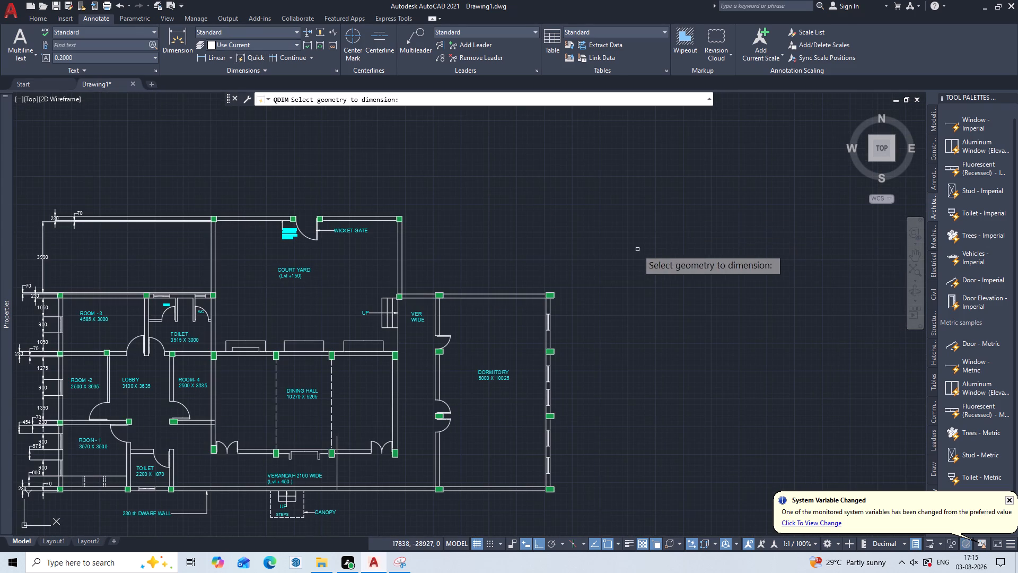
middle_click_drag(635, 254, 734, 165)
left_click_drag(712, 163, 707, 170)
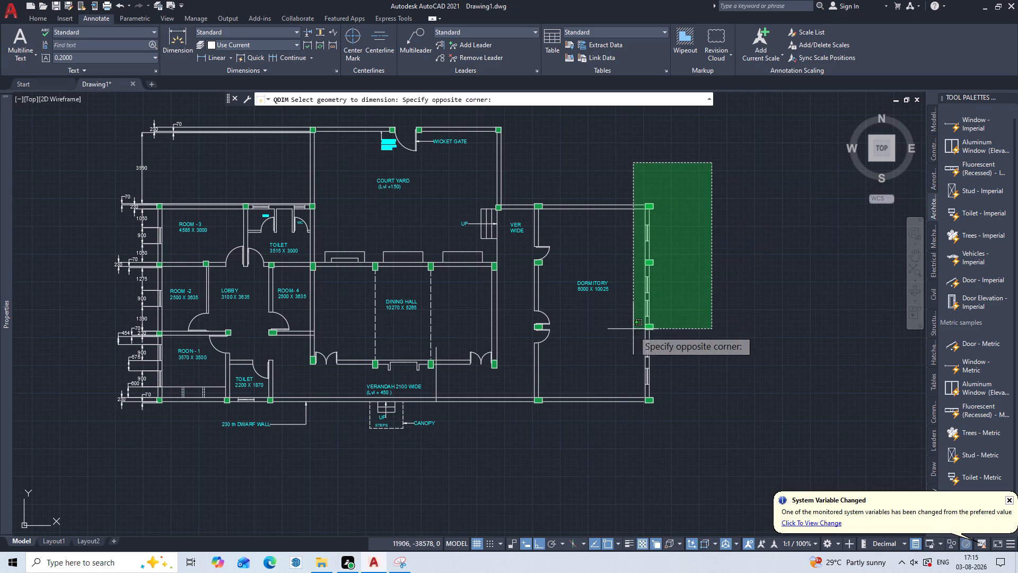
double_click(633, 439)
key("Return")
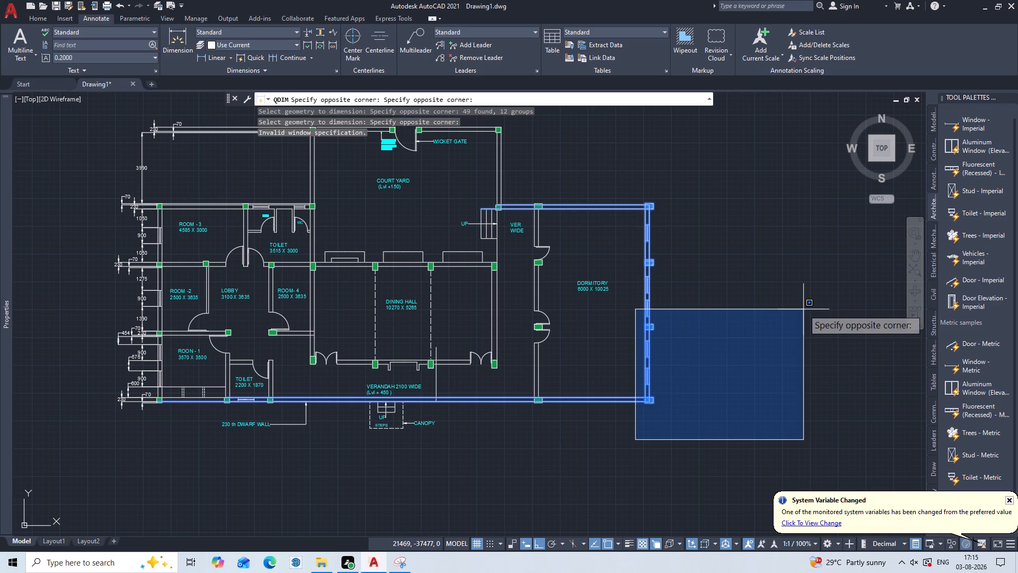
key("Escape")
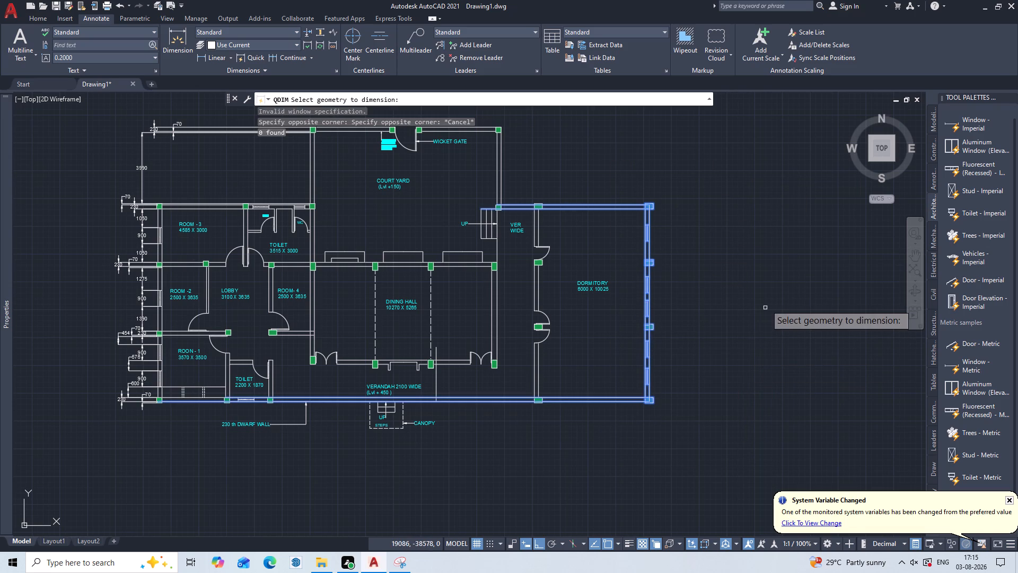
key("Return")
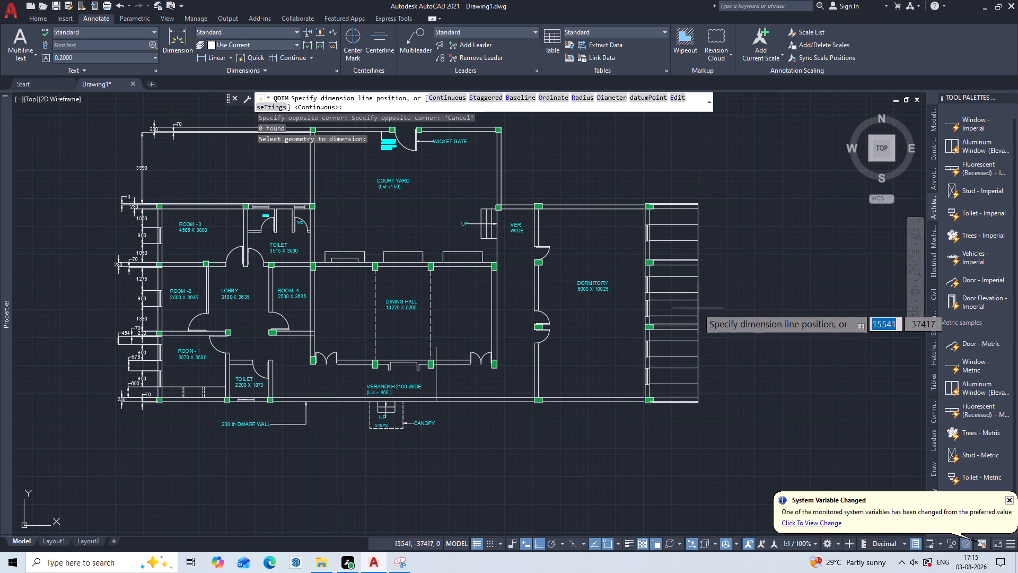
left_click(696, 306)
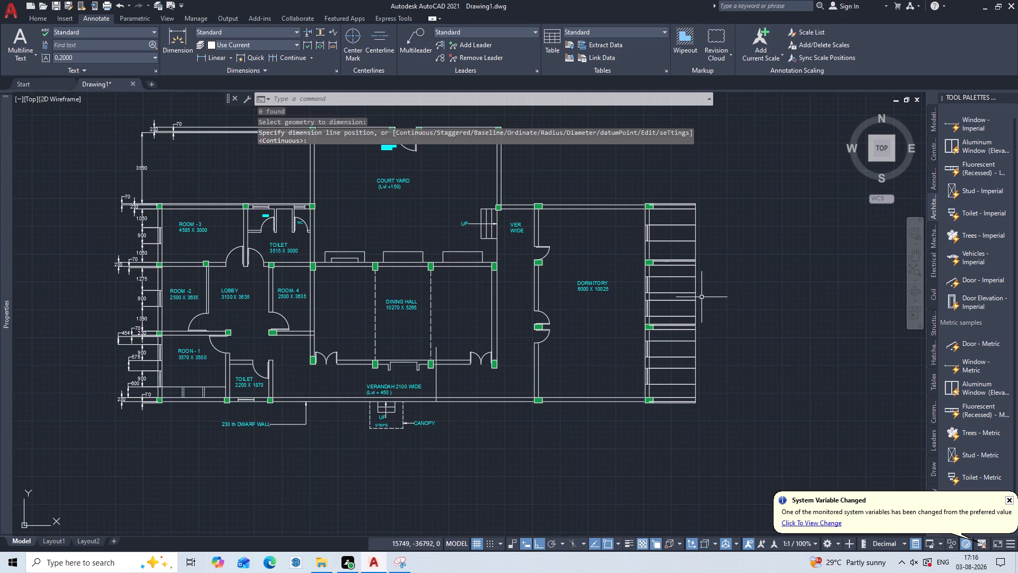
Set the arrow size of all the dormitory side wall dimensions to 200.
scroll(701, 297, "up", 2)
middle_click_drag(704, 244, 719, 317)
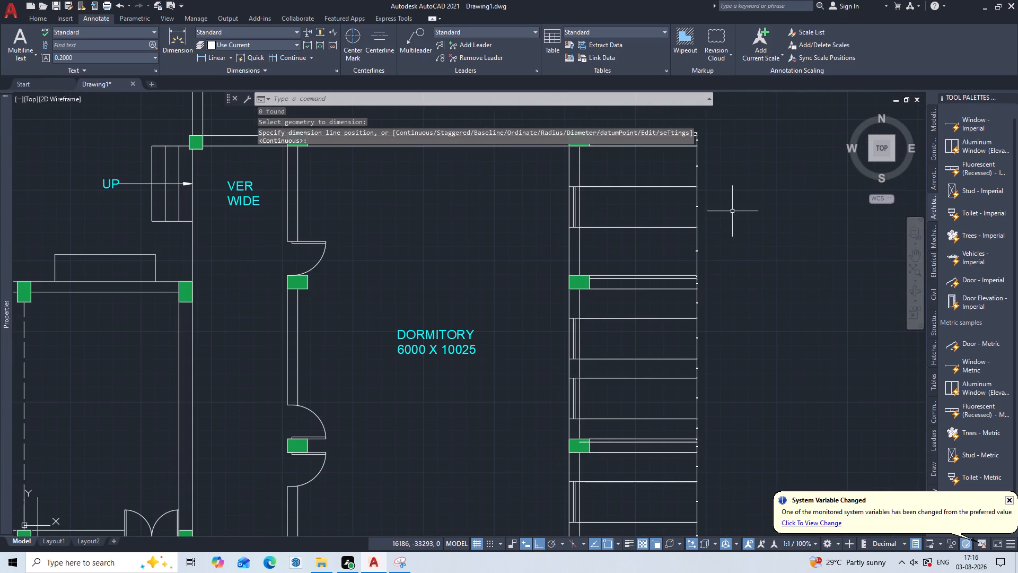
scroll(732, 211, "down", 2)
left_click(743, 152)
left_click(692, 423)
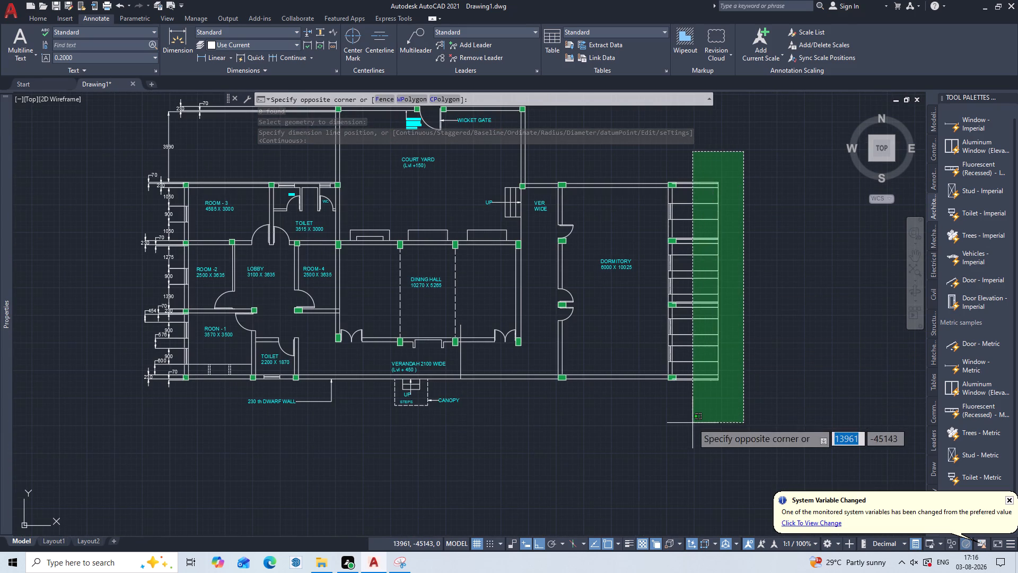
key("ctrl+1")
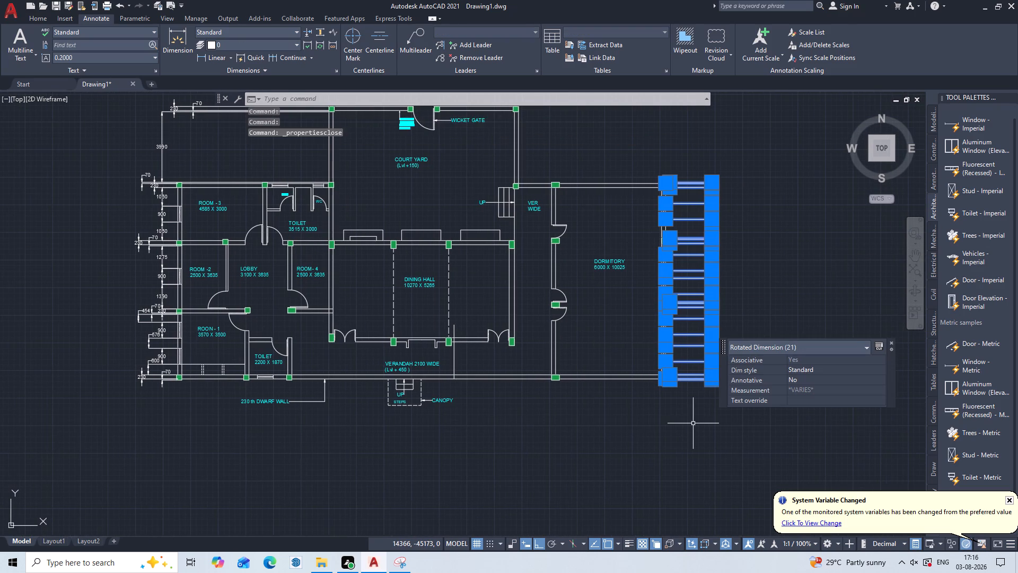
key("ctrl+1")
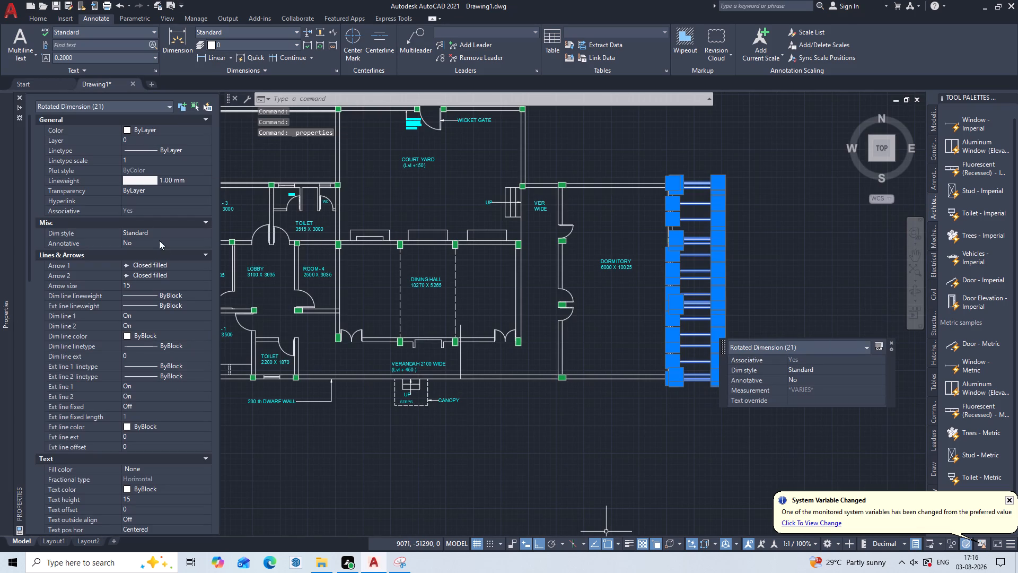
left_click(166, 280)
key("BackSpace")
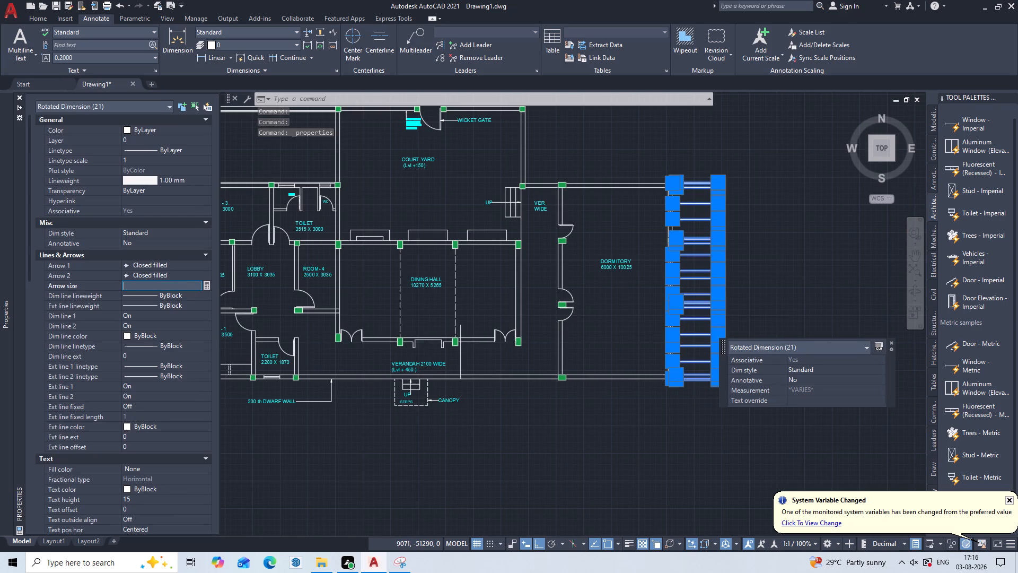
type("20")
key("0")
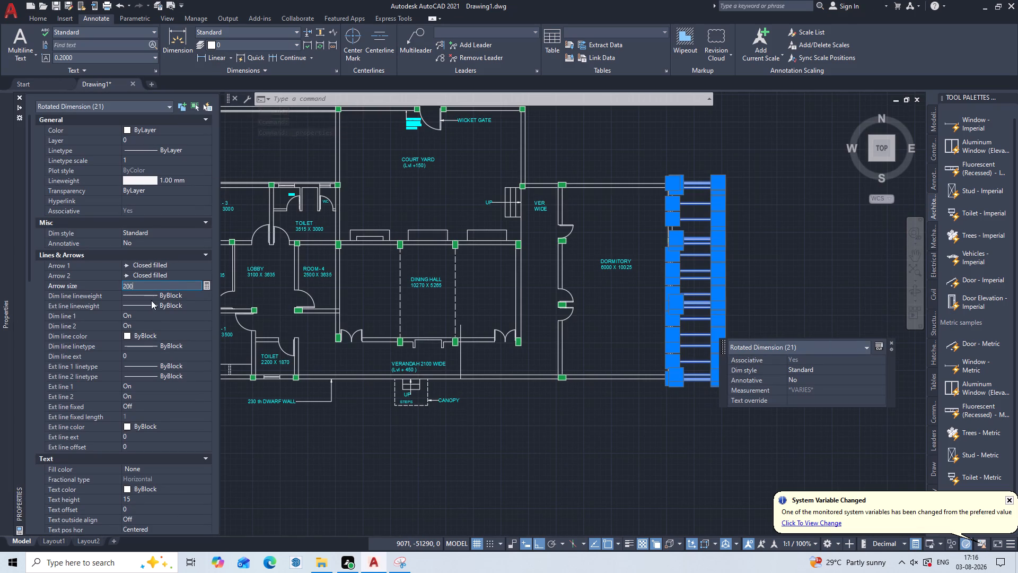
Set the text height of all the dormitory side wall dimensions to 200.
left_click(152, 494)
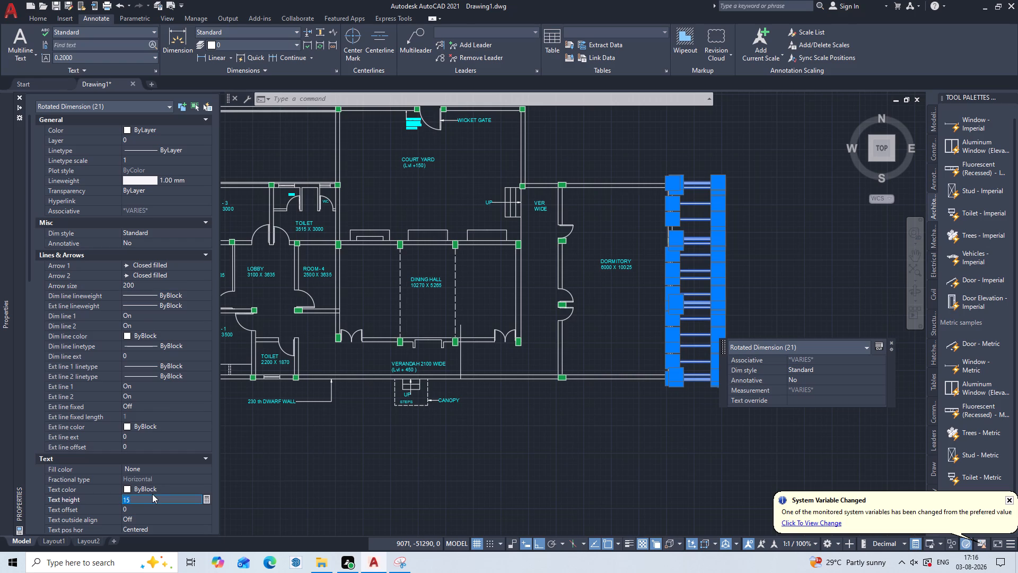
key("BackSpace")
key("BackSpace")
type("200")
key("Return")
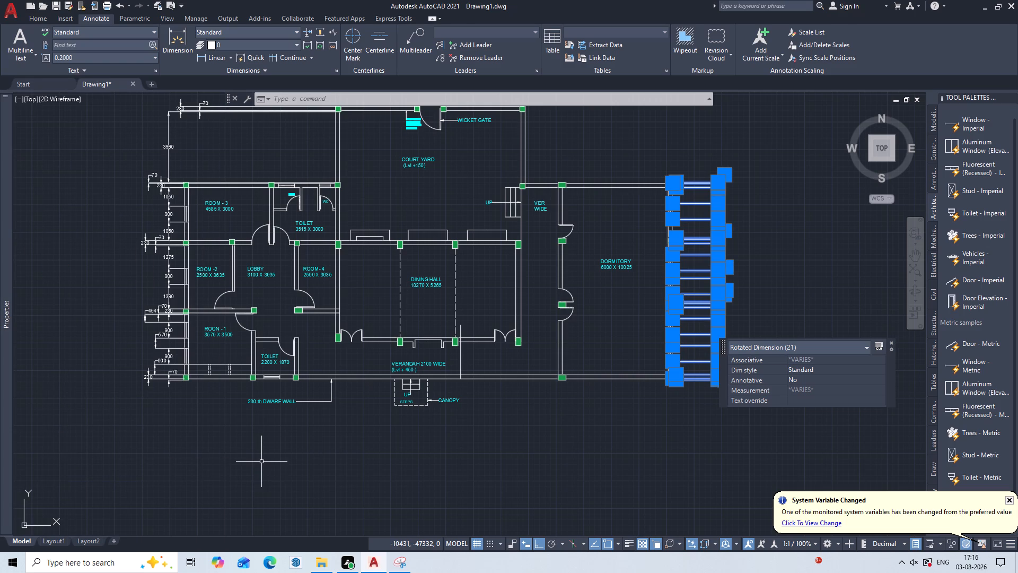
key("Escape")
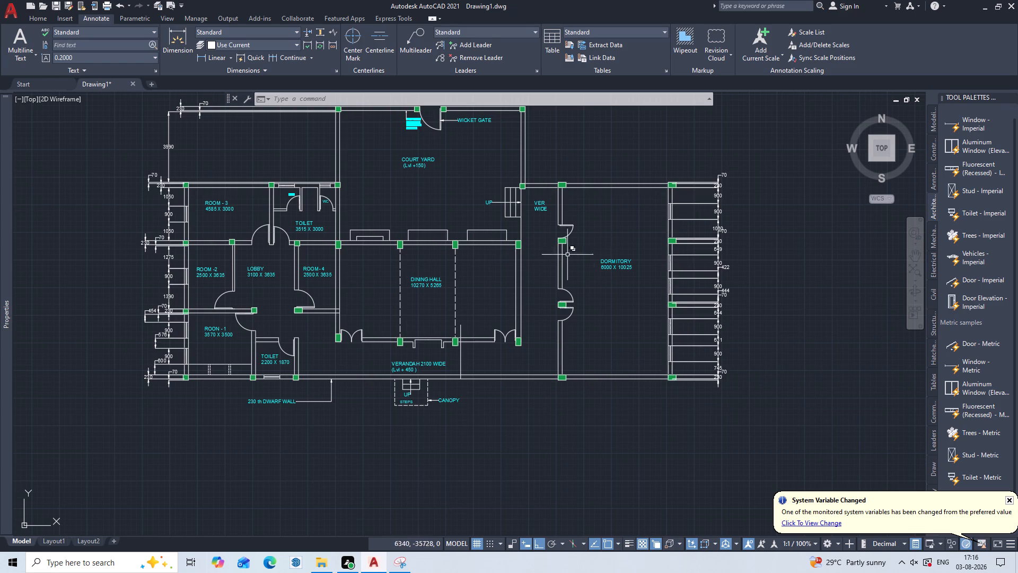
Stagger the 70 and 230 dimensions beside the dormitory's upper corner column, moving the 70 outward by about 1000 and the 230 roughly half that.
scroll(707, 186, "up", 3)
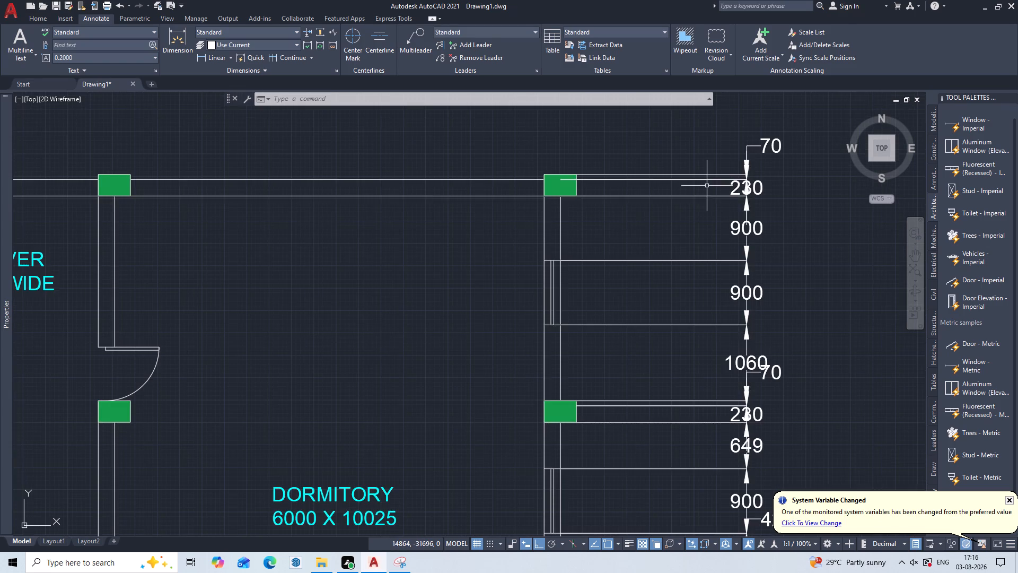
middle_click_drag(707, 186, 534, 233)
scroll(577, 206, "up", 1)
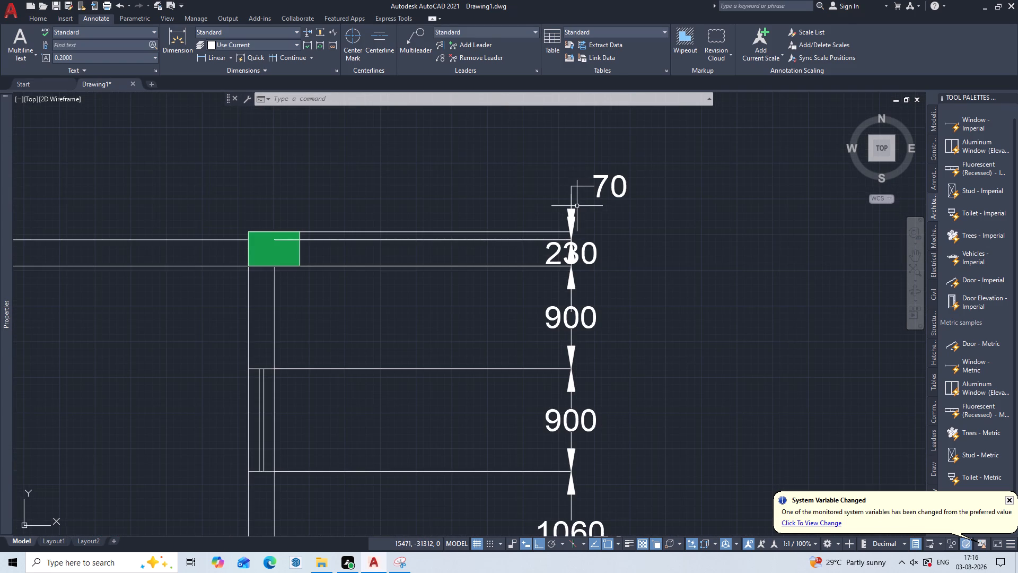
left_click(598, 188)
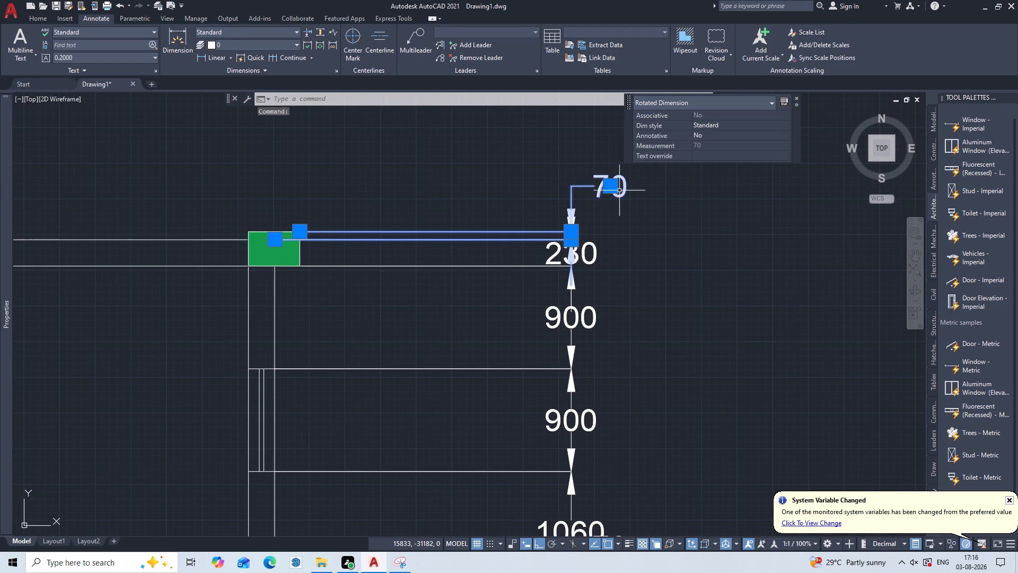
left_click(566, 231)
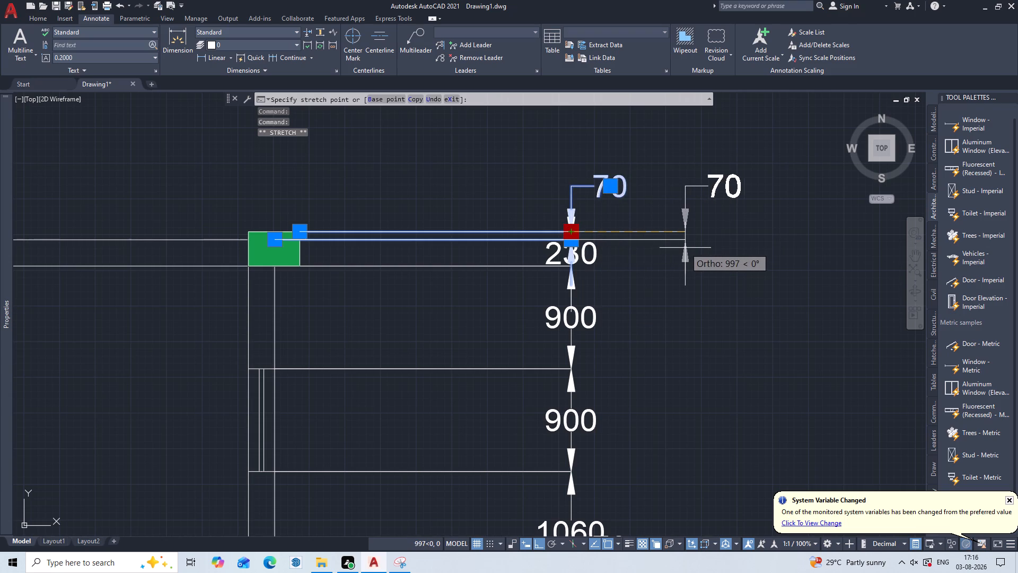
left_click(685, 247)
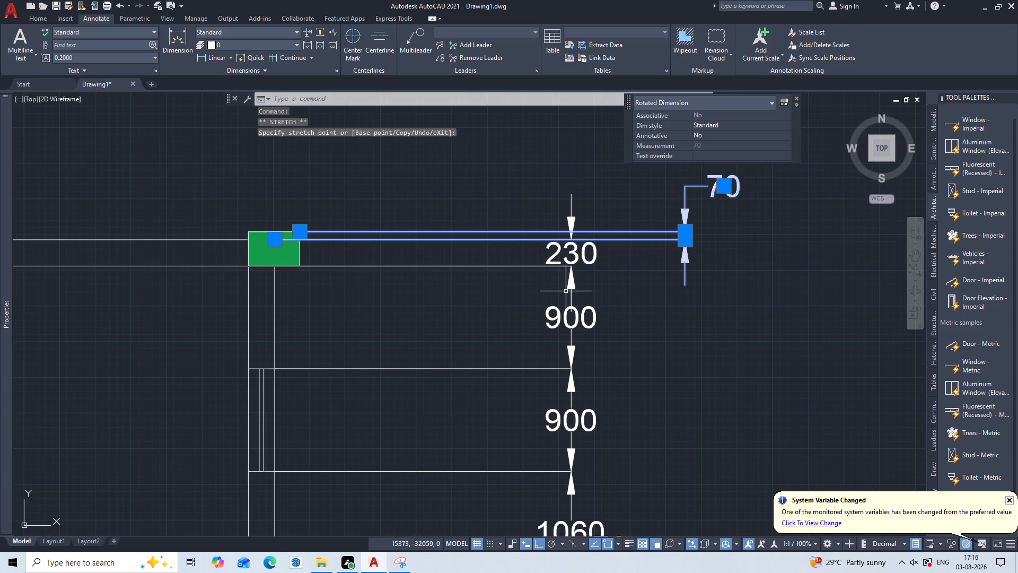
left_click(568, 248)
left_click(571, 248)
double_click(629, 253)
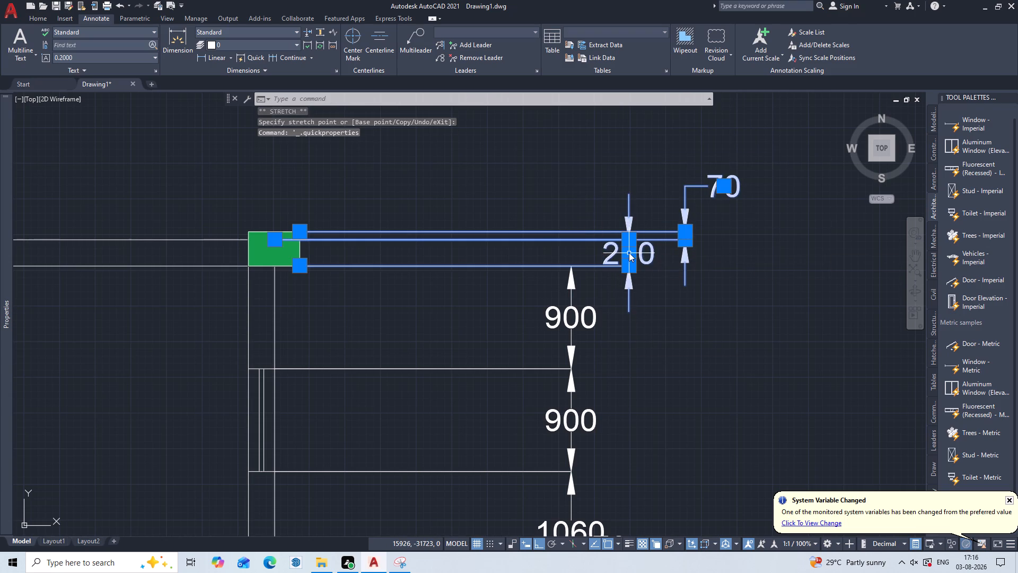
Move the 230 dimension beside the dormitory side wall's second column outward, clear of the main dimension line.
scroll(609, 344, "down", 1)
middle_click_drag(609, 345, 610, 114)
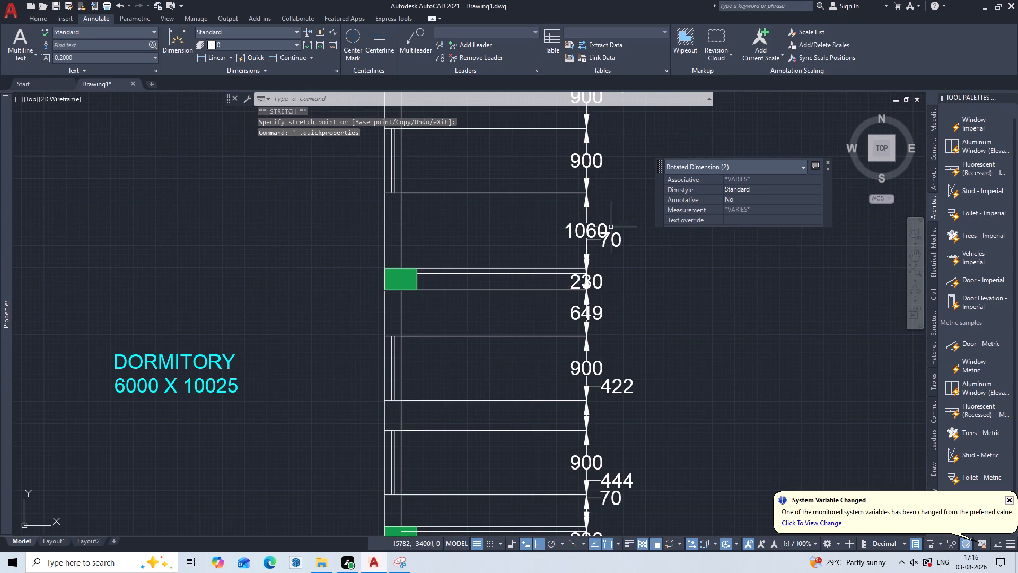
middle_click_drag(609, 236, 599, 203)
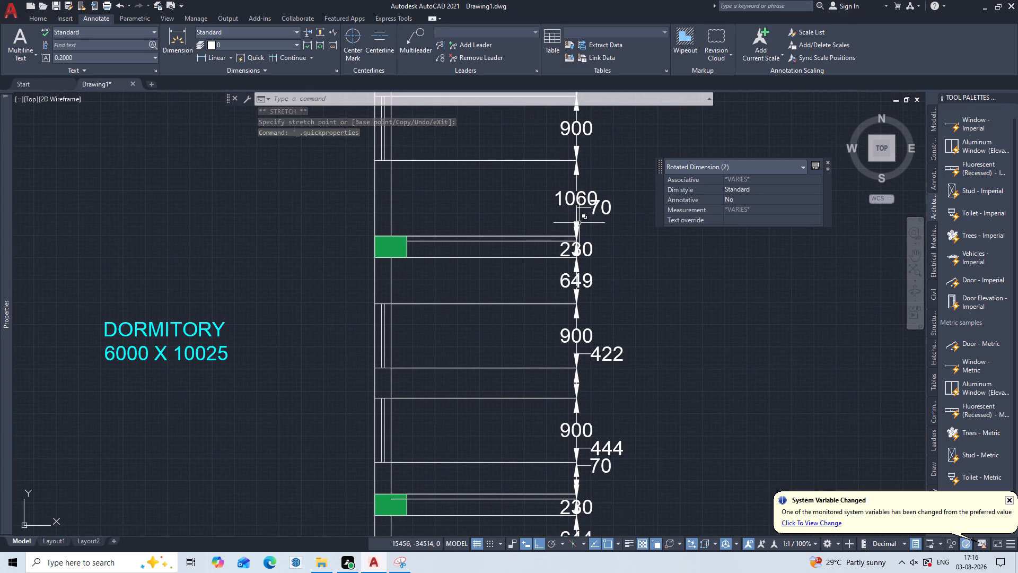
scroll(579, 223, "up", 3)
left_click(565, 225)
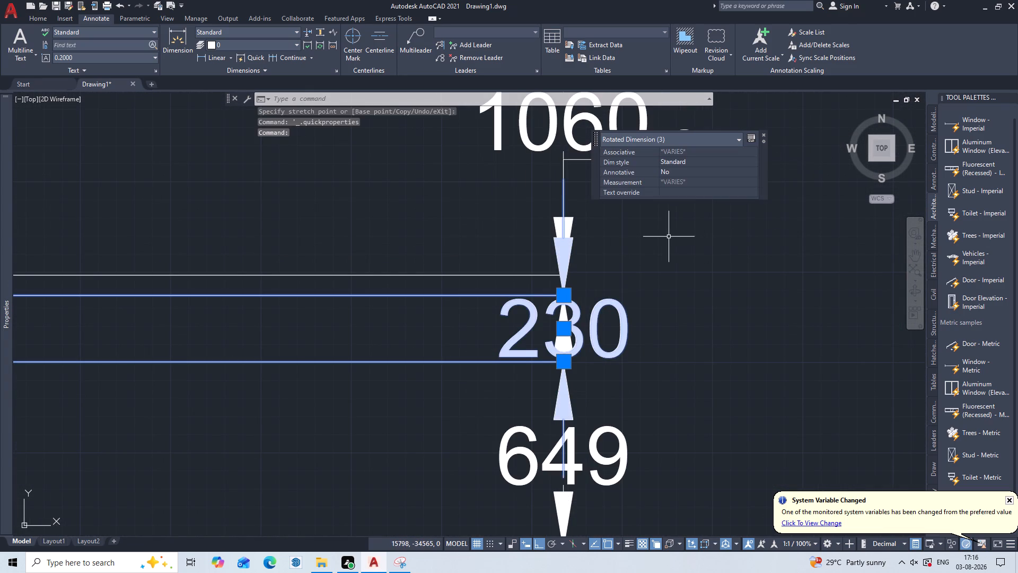
key("Escape")
left_click(530, 317)
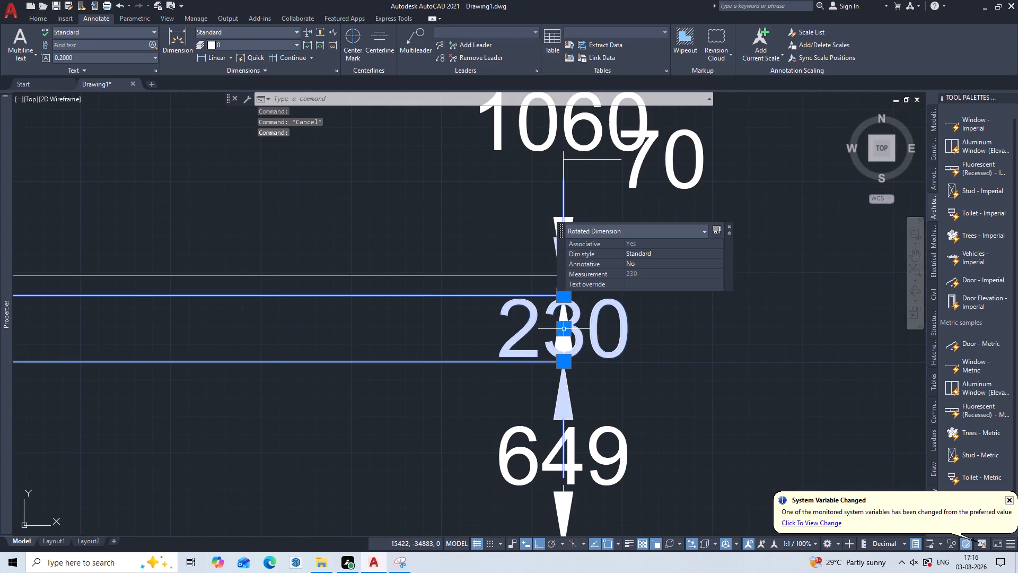
left_click(570, 323)
left_click(735, 325)
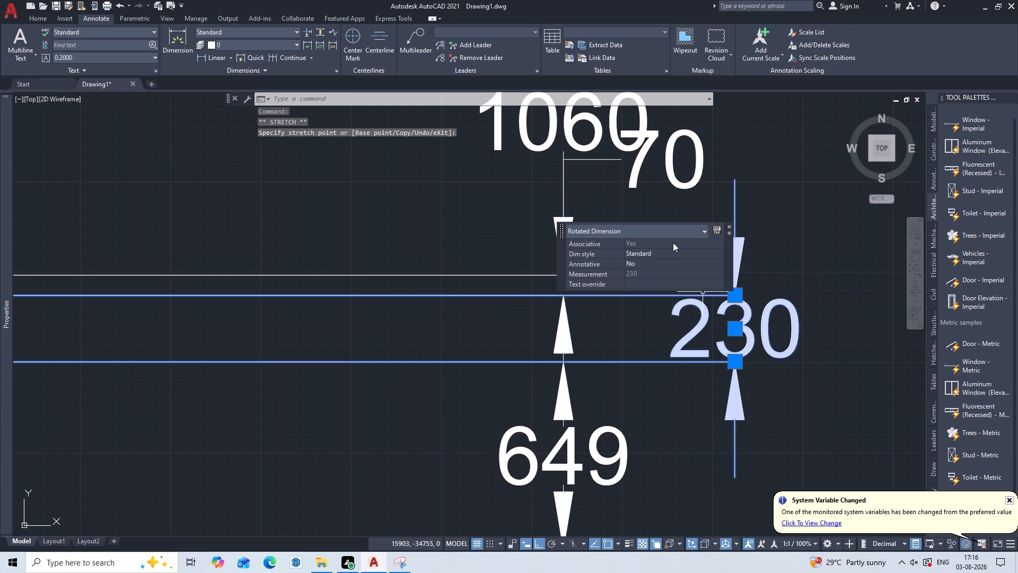
Move the 70 dimension beside the second column outward, past the shifted 230 dimension.
left_click(627, 182)
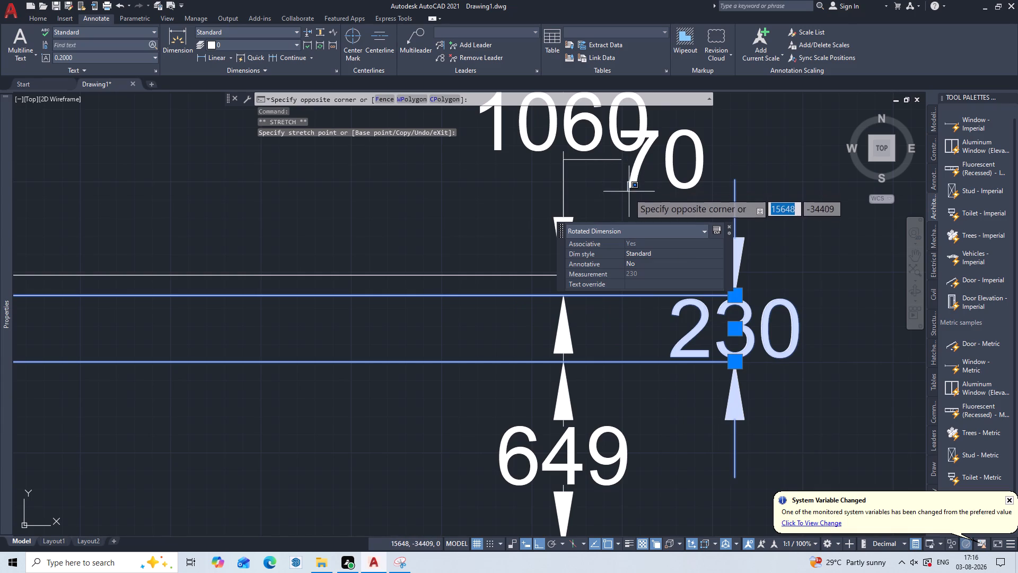
double_click(639, 187)
left_click(640, 178)
left_click(612, 183)
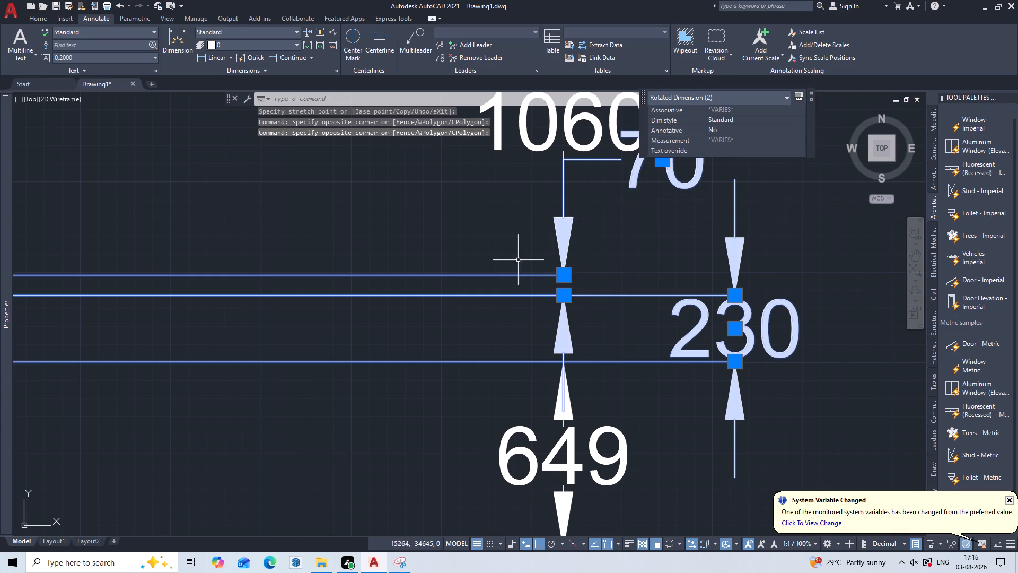
left_click(565, 271)
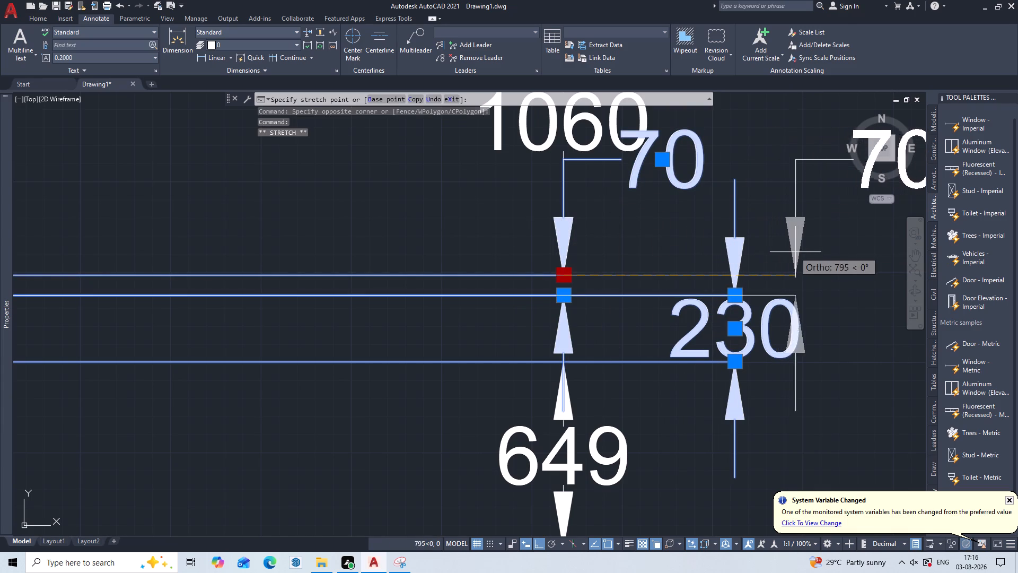
left_click(821, 259)
scroll(821, 259, "down", 2)
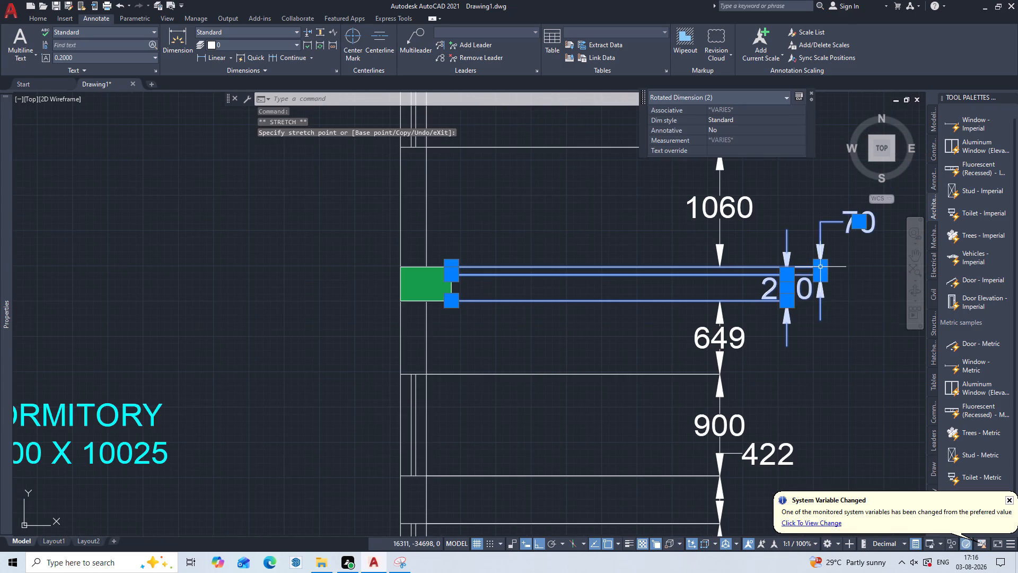
middle_click_drag(819, 265, 682, 250)
key("Escape")
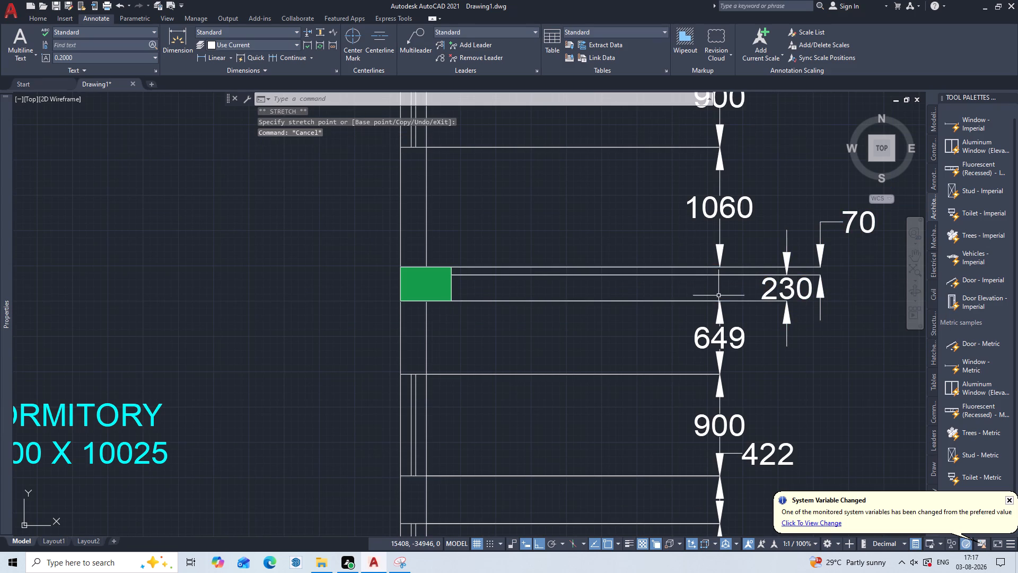
Move the 422 dimension between the two dormitory windows outward by about 1000, clear of the main dimension line.
middle_click_drag(718, 296, 540, 219)
middle_click_drag(487, 357, 488, 355)
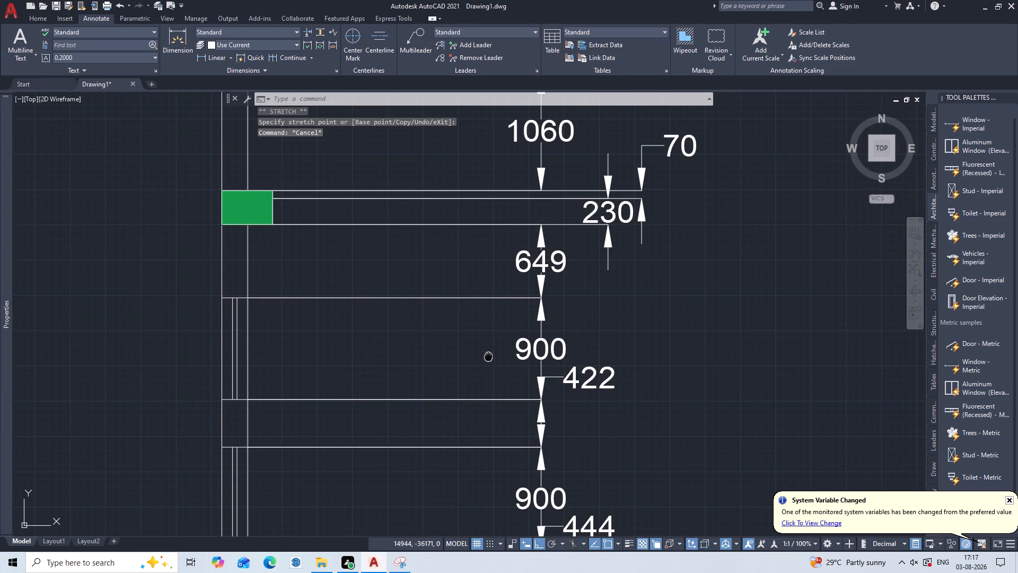
middle_click_drag(488, 355, 514, 218)
triple_click(567, 274)
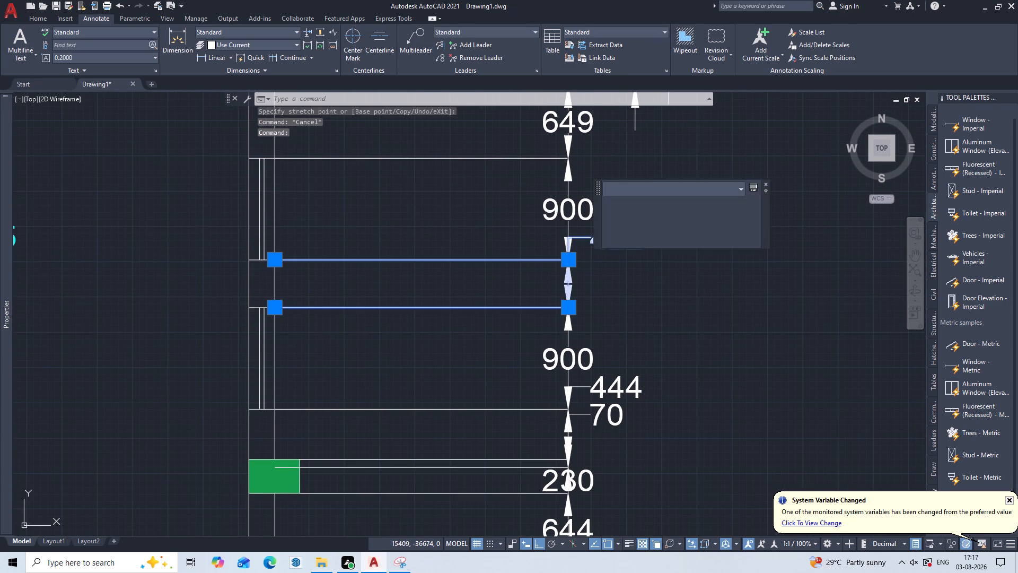
key("Escape")
key("Escape")
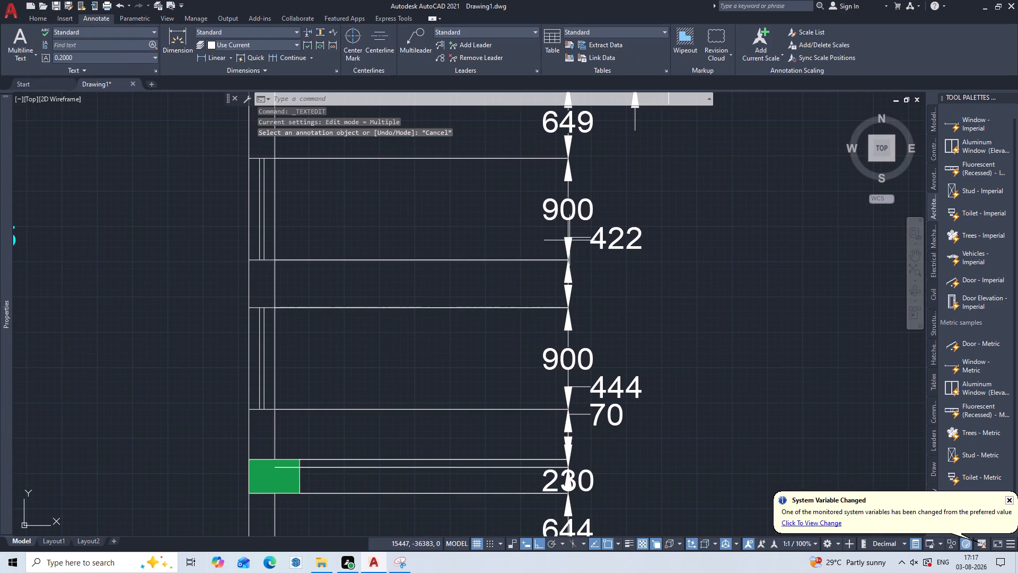
left_click(569, 239)
left_click(573, 265)
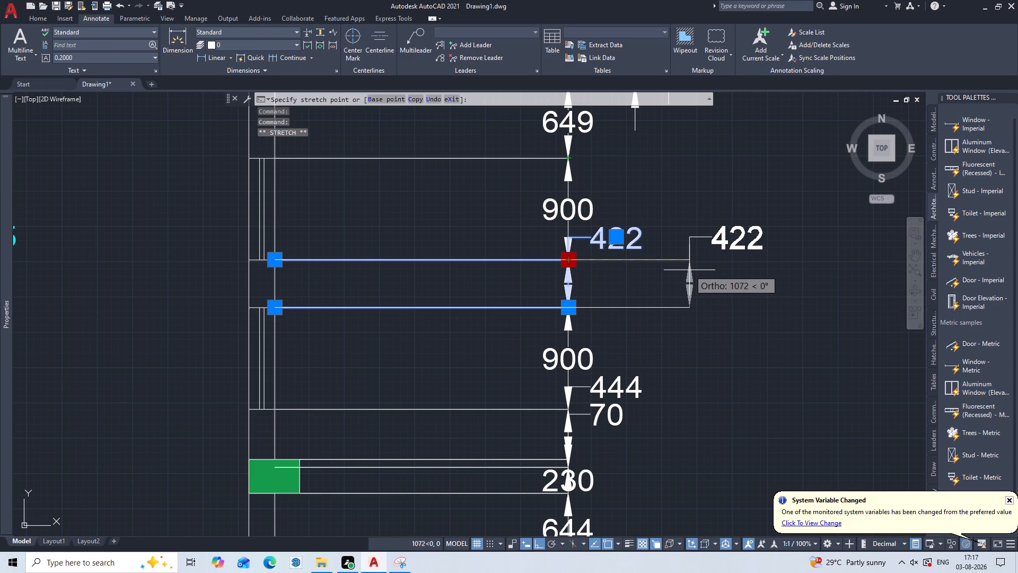
left_click(683, 270)
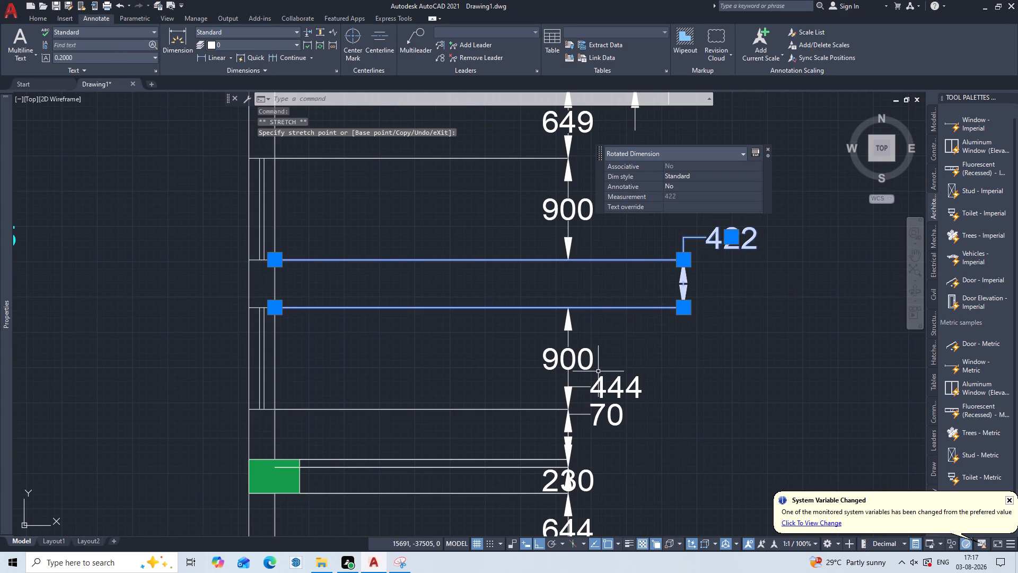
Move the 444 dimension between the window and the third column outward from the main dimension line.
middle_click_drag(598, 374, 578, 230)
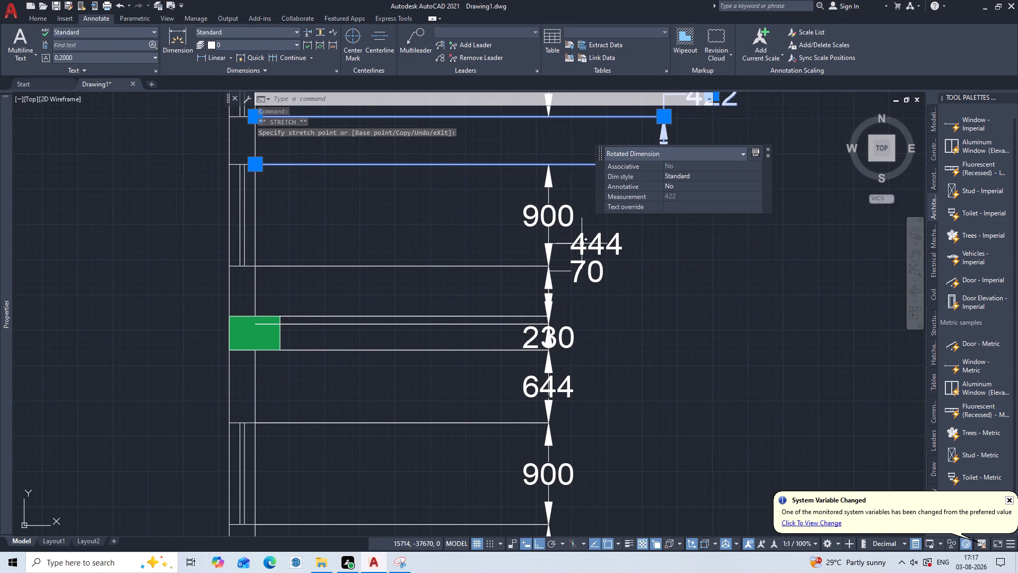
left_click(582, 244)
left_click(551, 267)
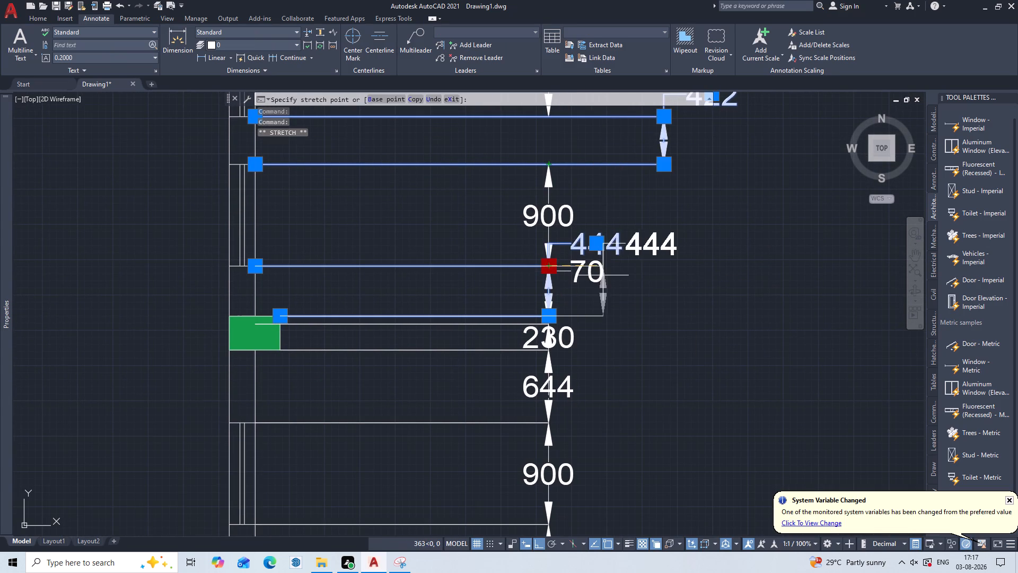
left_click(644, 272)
Move the 70 dimension beside the third column outward, past the 444 dimension.
left_click(594, 273)
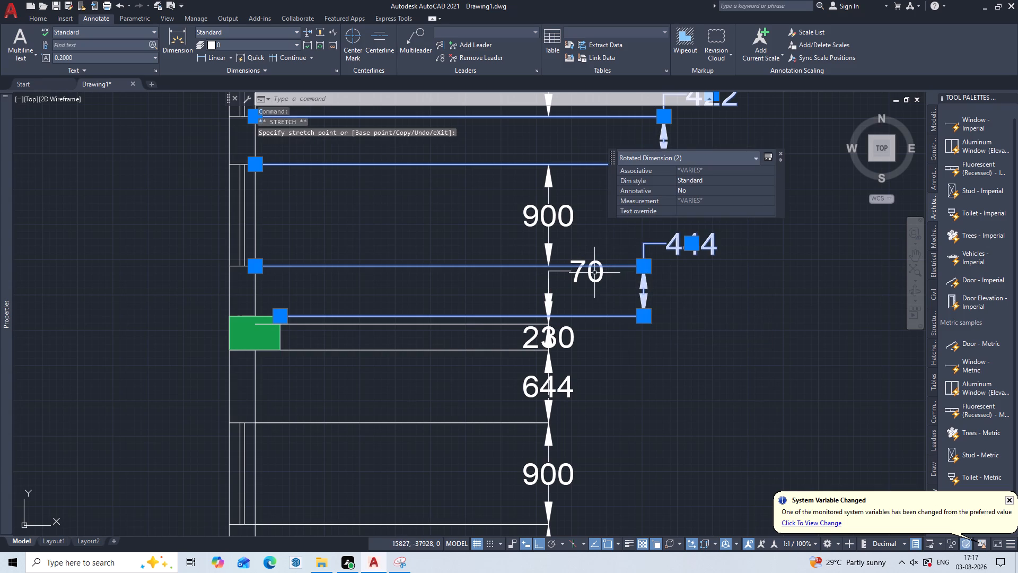
left_click(550, 281)
left_click(555, 315)
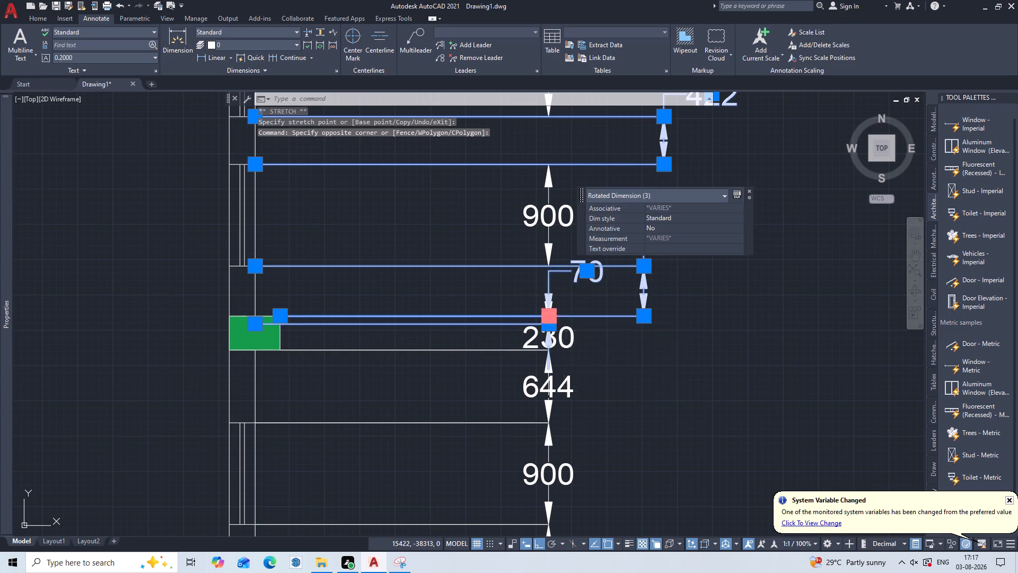
key("Escape")
left_click(582, 271)
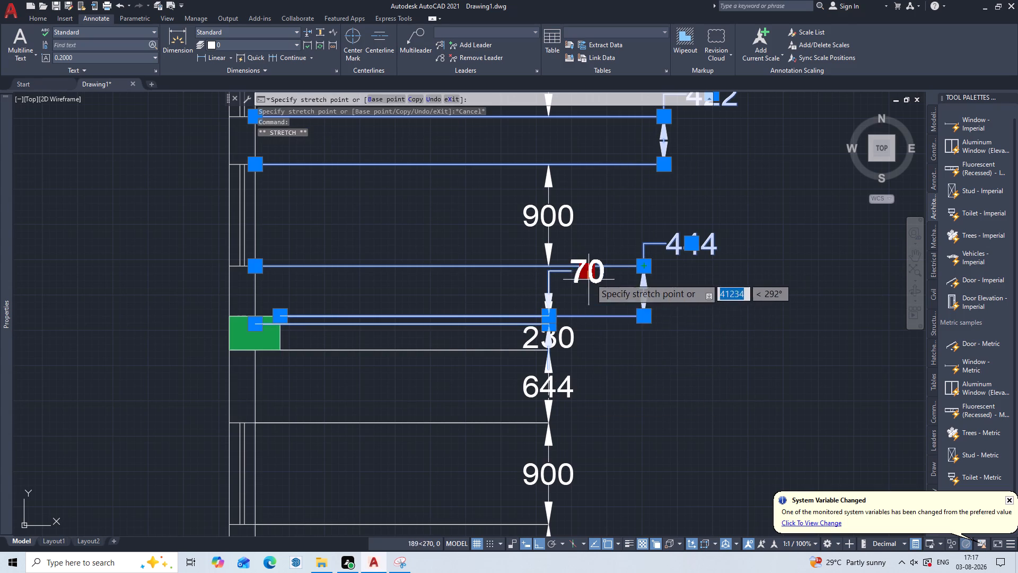
left_click(589, 289)
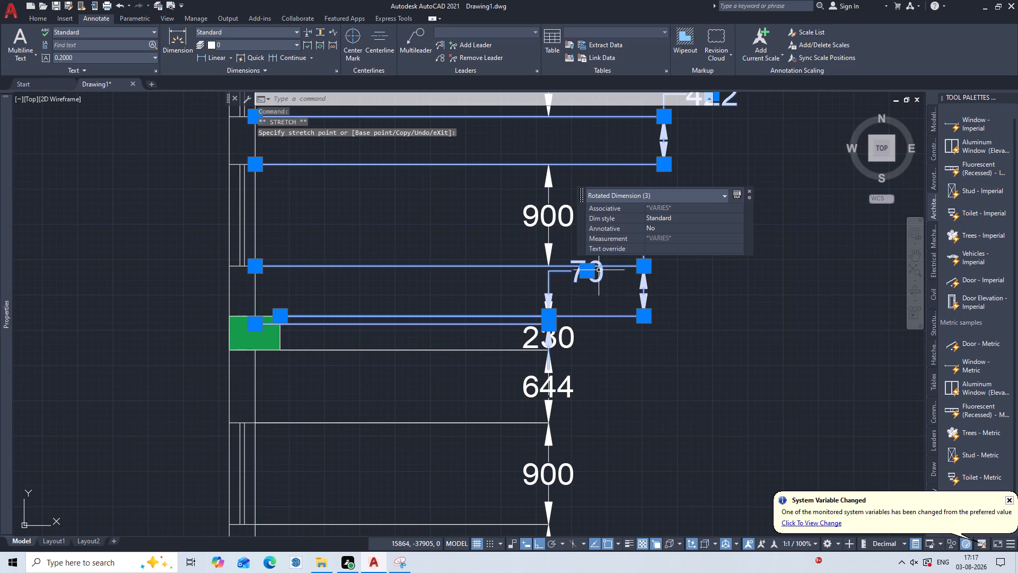
left_click(590, 270)
left_click(582, 299)
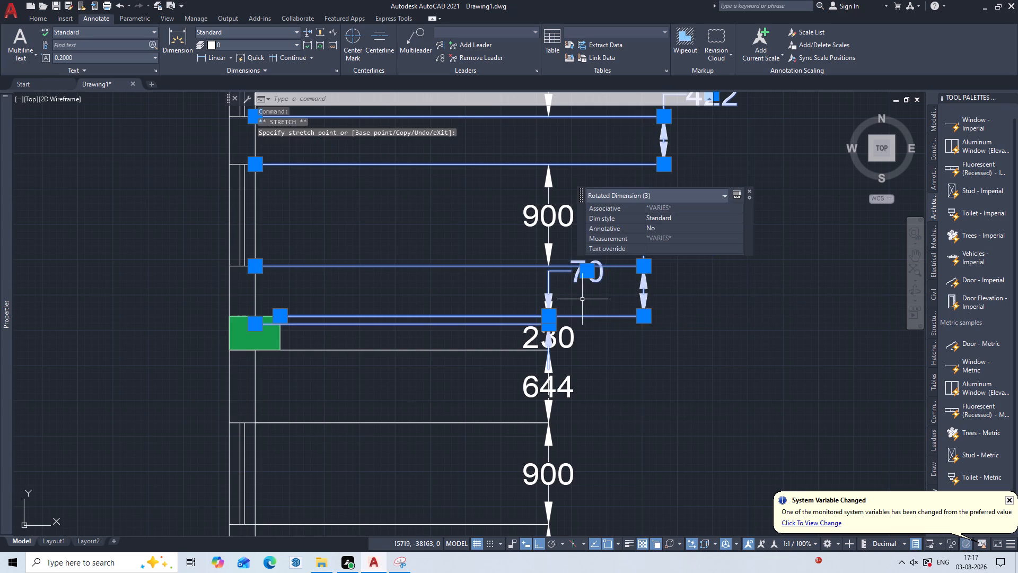
left_click(598, 275)
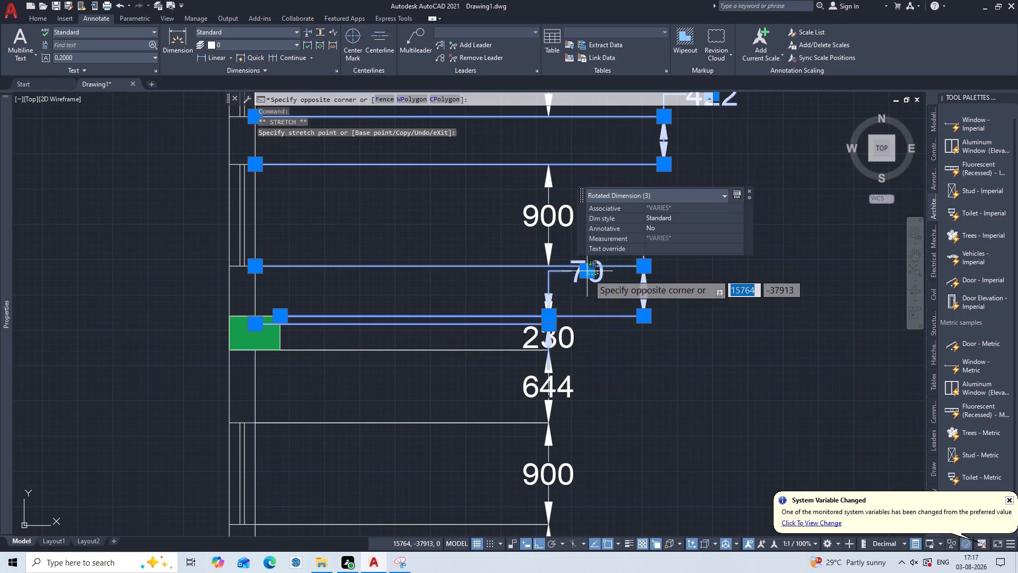
left_click(589, 274)
left_click(594, 265)
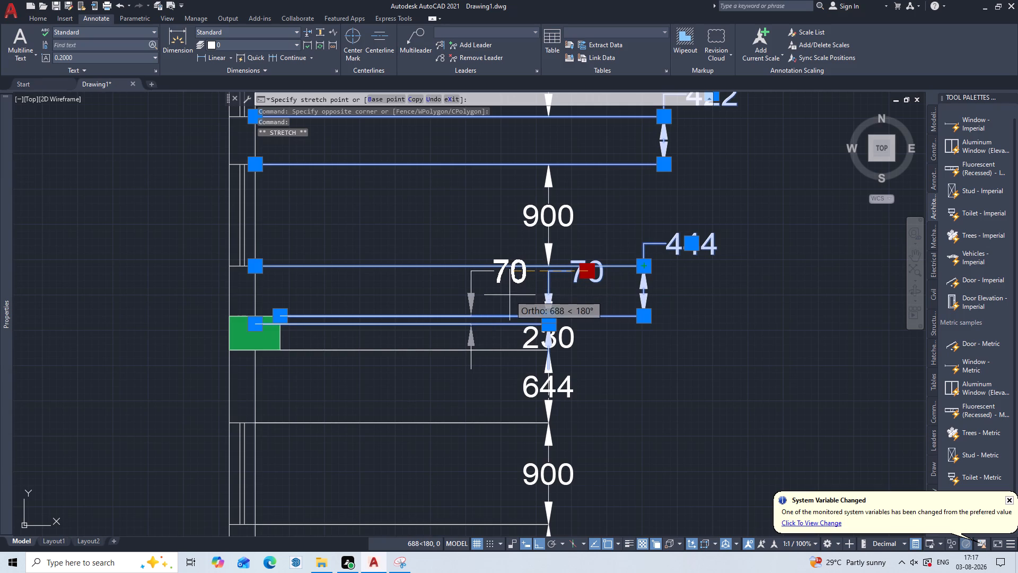
left_click(718, 308)
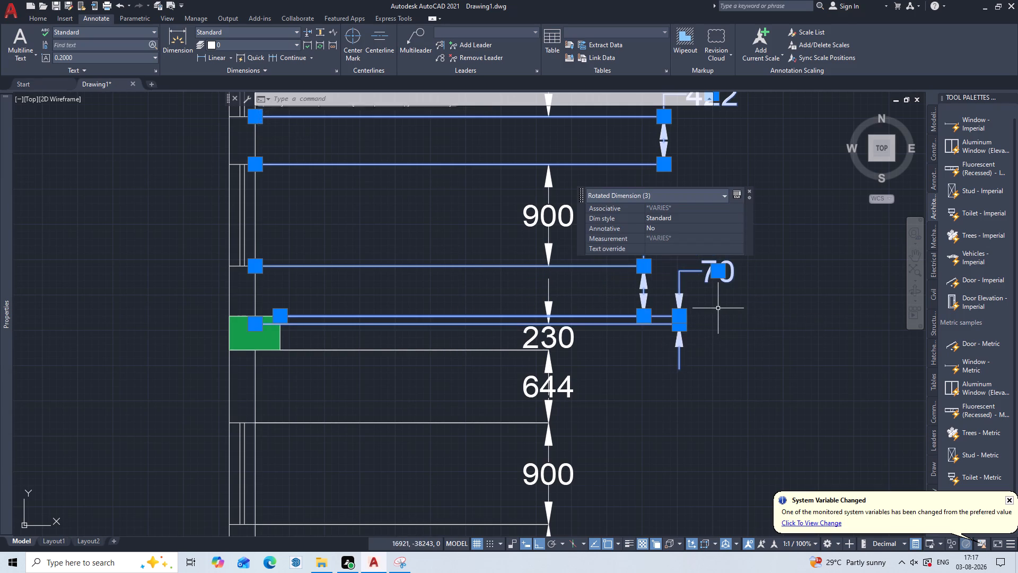
Pull the 444 dimension back about 582 toward the main dimension line and bring the neighbouring 70 dimension in beside it.
left_click(651, 265)
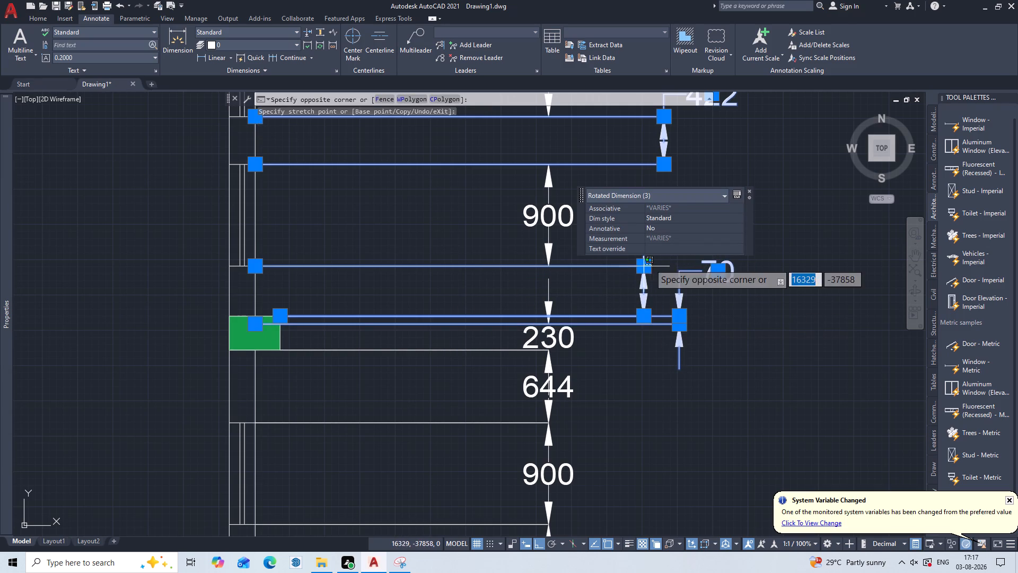
left_click(642, 265)
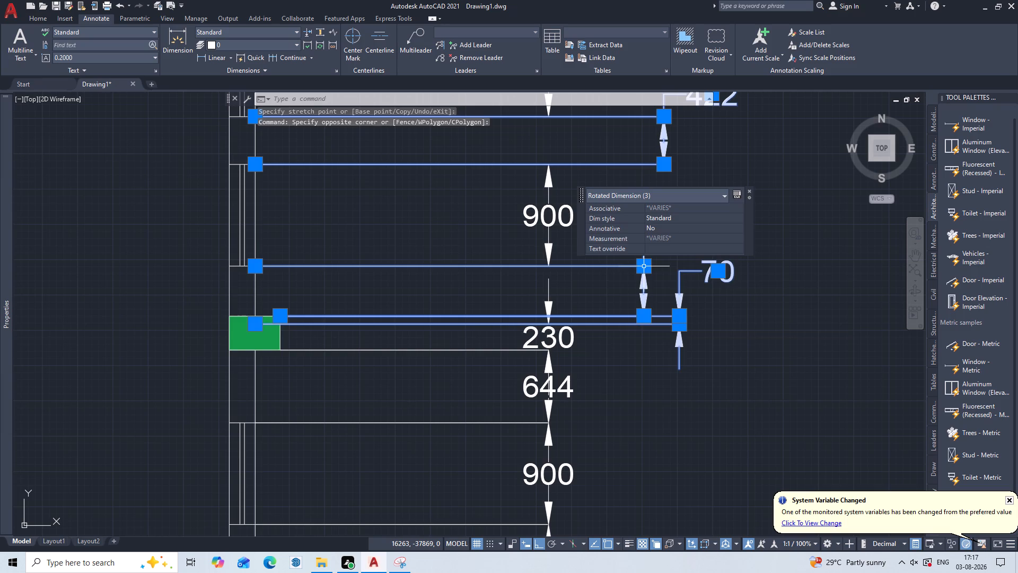
left_click(649, 264)
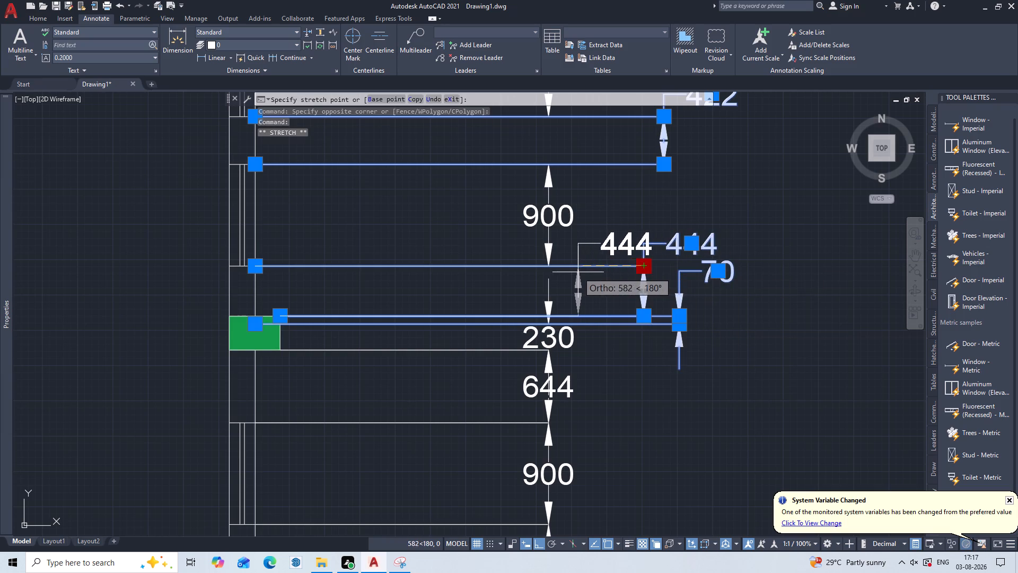
left_click(578, 272)
left_click(711, 275)
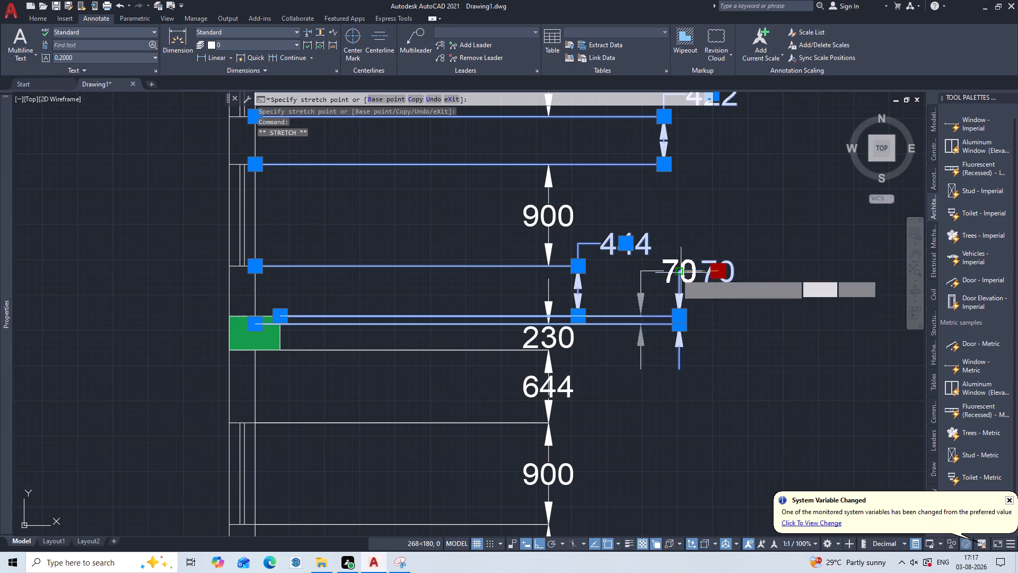
left_click(639, 291)
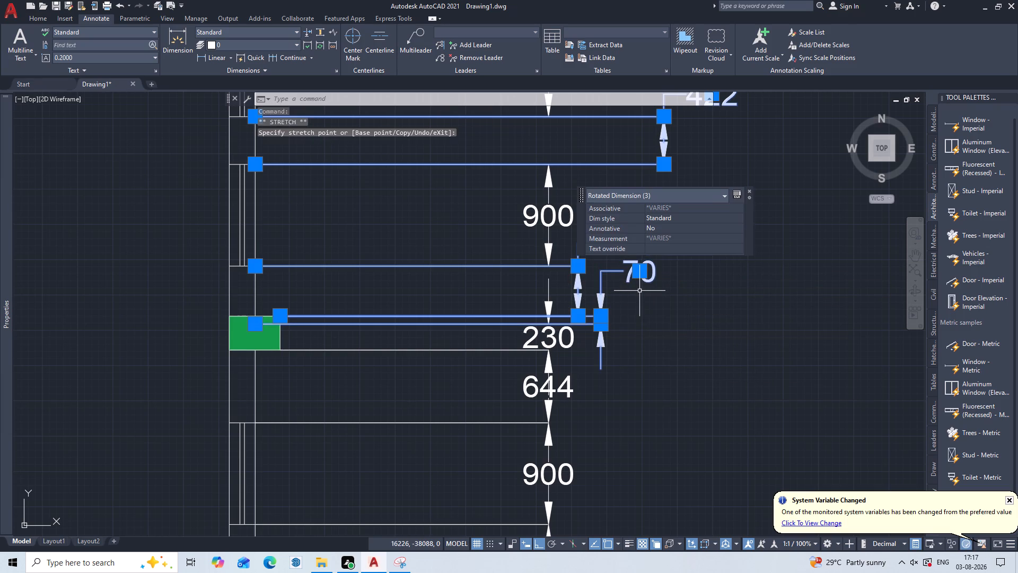
key("Escape")
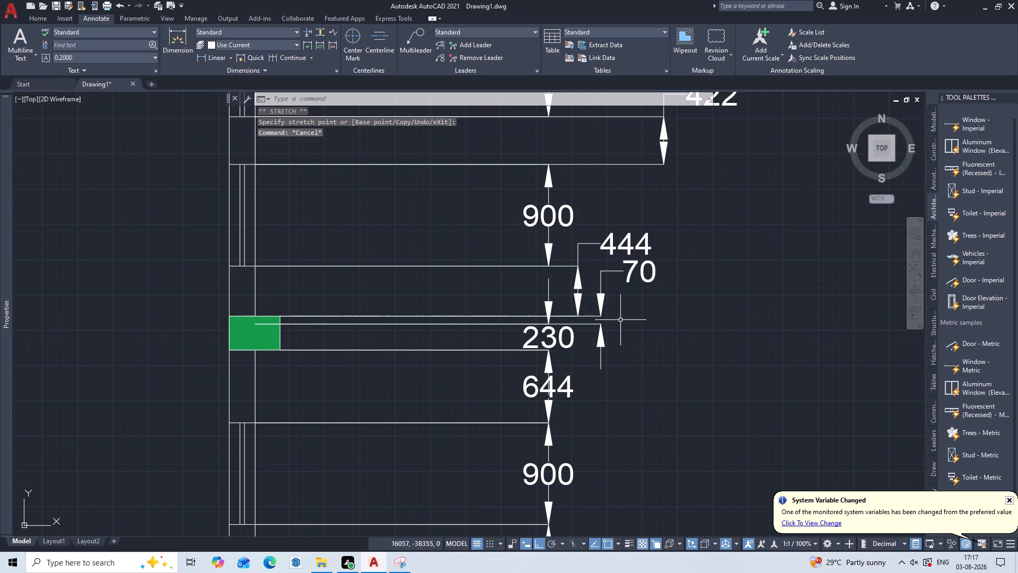
Move the 644 dimension between the third column and the window below it outward from the main dimension line.
middle_click_drag(612, 322, 645, 206)
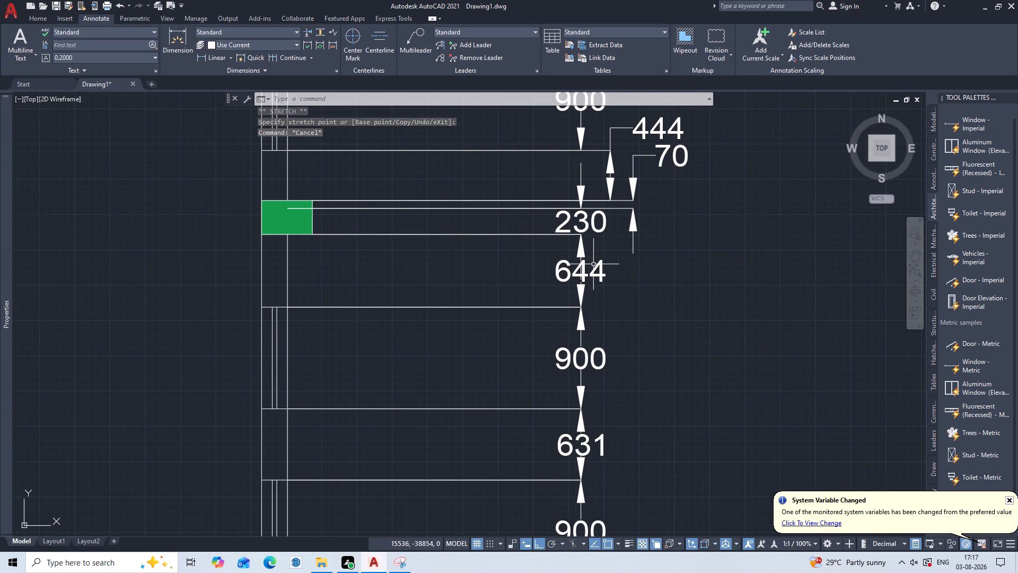
left_click(578, 293)
left_click(575, 277)
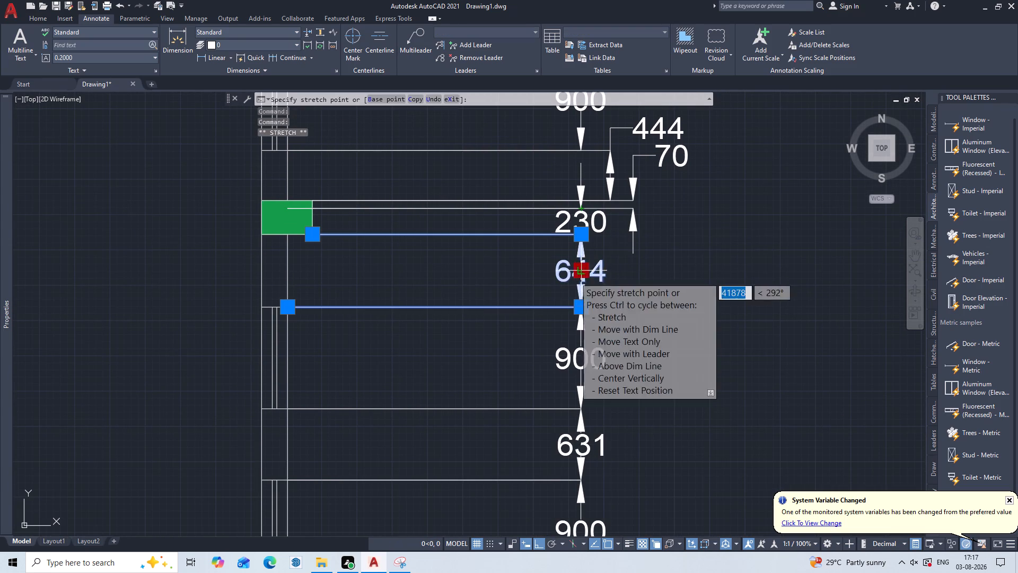
left_click(660, 273)
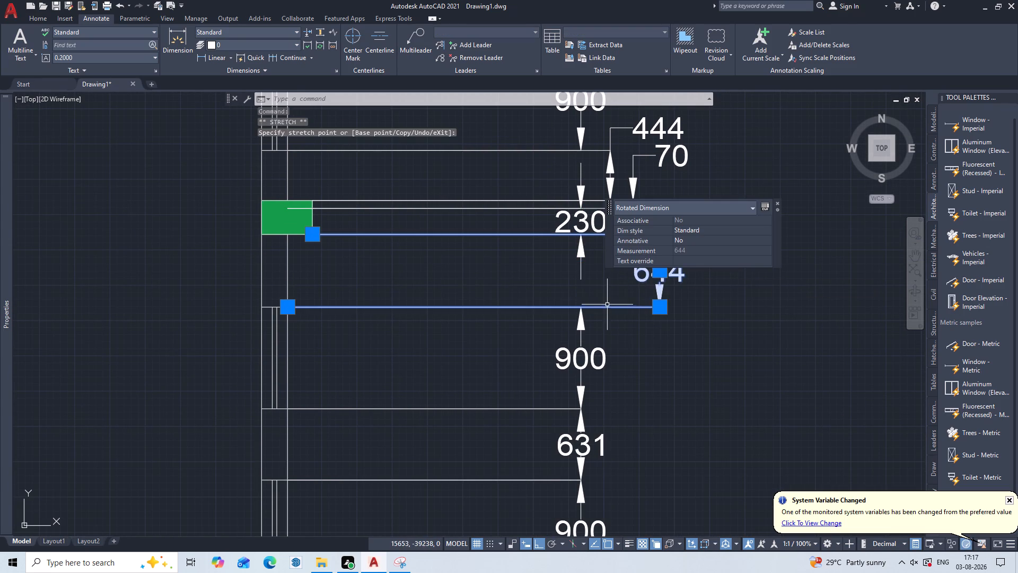
Move the 745 and 230 dimensions at the dormitory's bottom corner column outward together by about 907, clear of the 70 dimension.
scroll(611, 300, "down", 1)
middle_click_drag(599, 364, 572, 271)
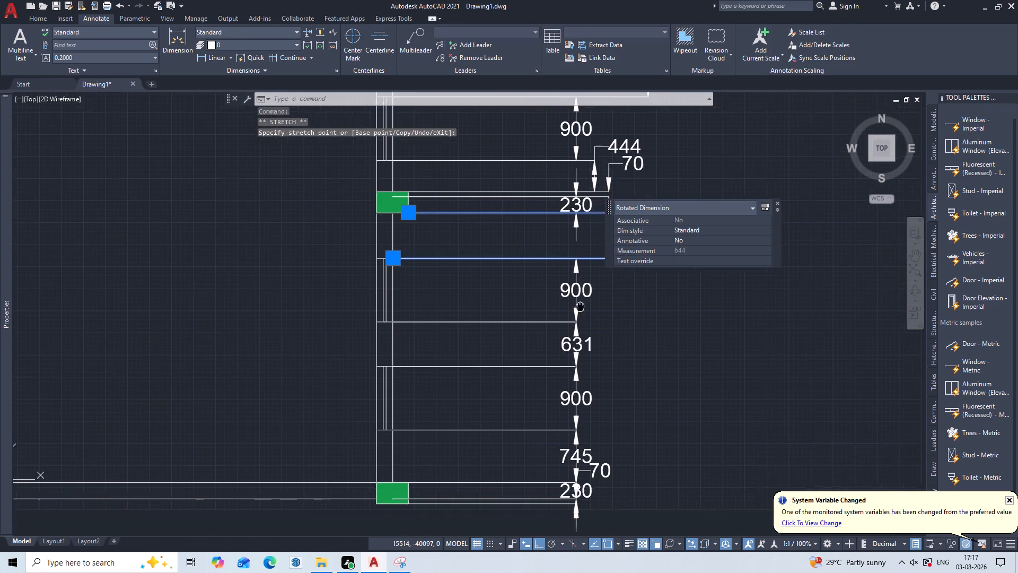
middle_click_drag(572, 271, 546, 201)
scroll(539, 339, "up", 2)
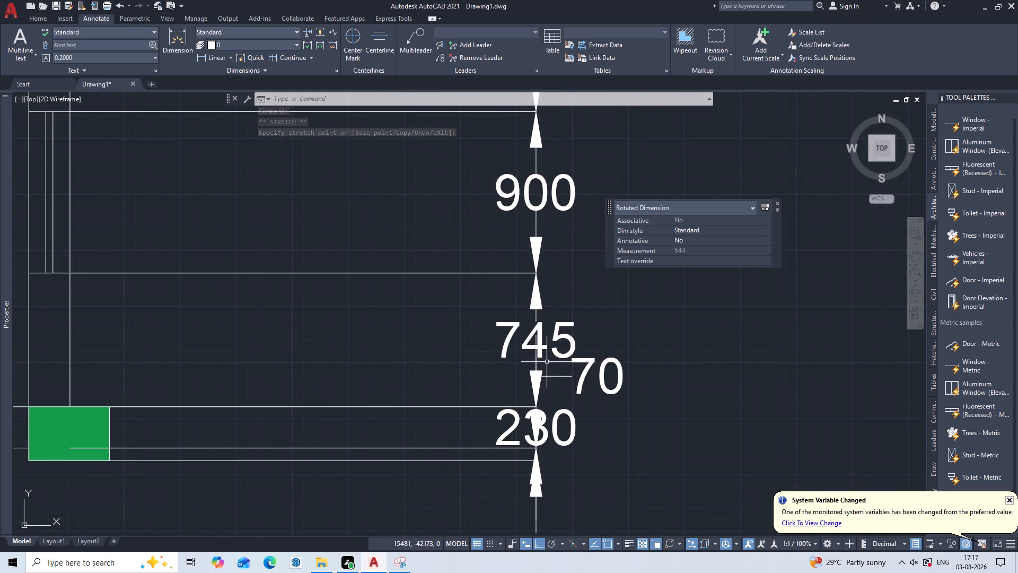
left_click(544, 378)
left_click(540, 377)
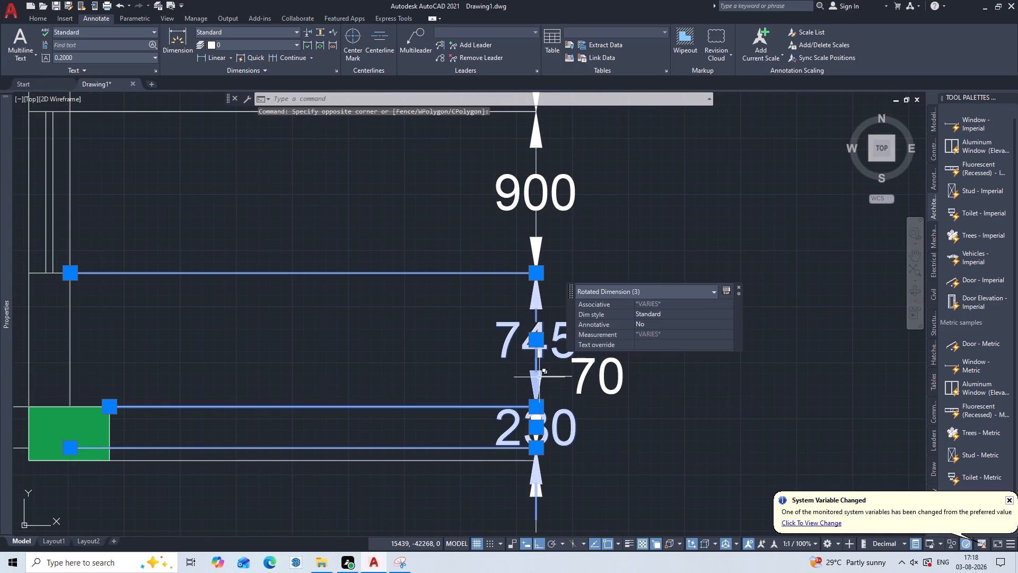
left_click(542, 409)
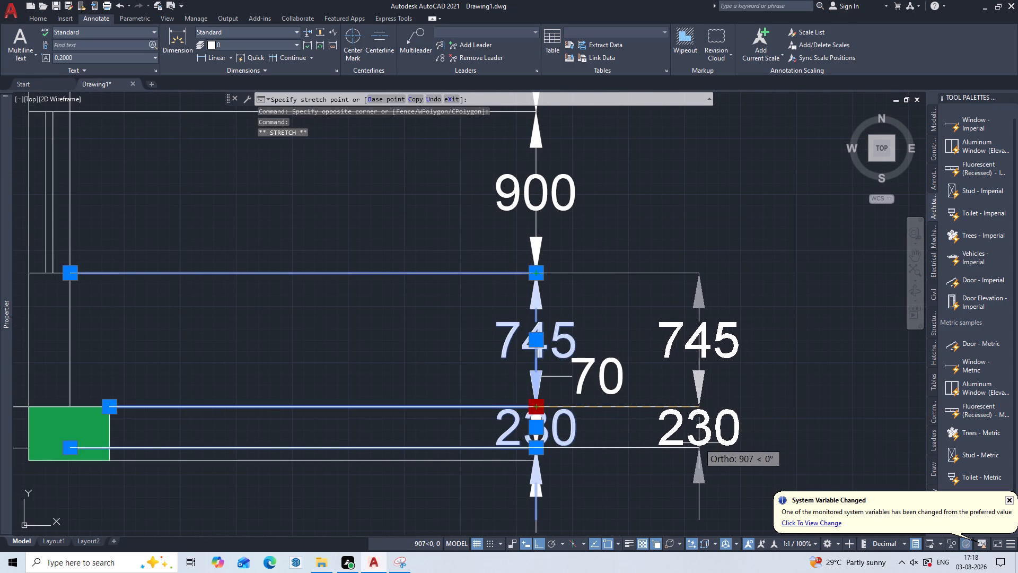
left_click(699, 443)
key("Escape")
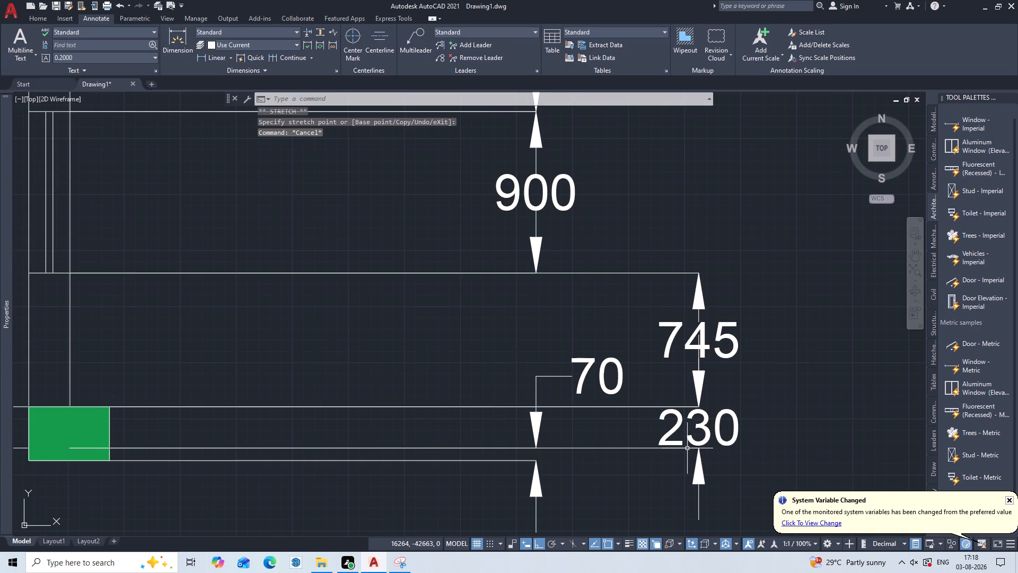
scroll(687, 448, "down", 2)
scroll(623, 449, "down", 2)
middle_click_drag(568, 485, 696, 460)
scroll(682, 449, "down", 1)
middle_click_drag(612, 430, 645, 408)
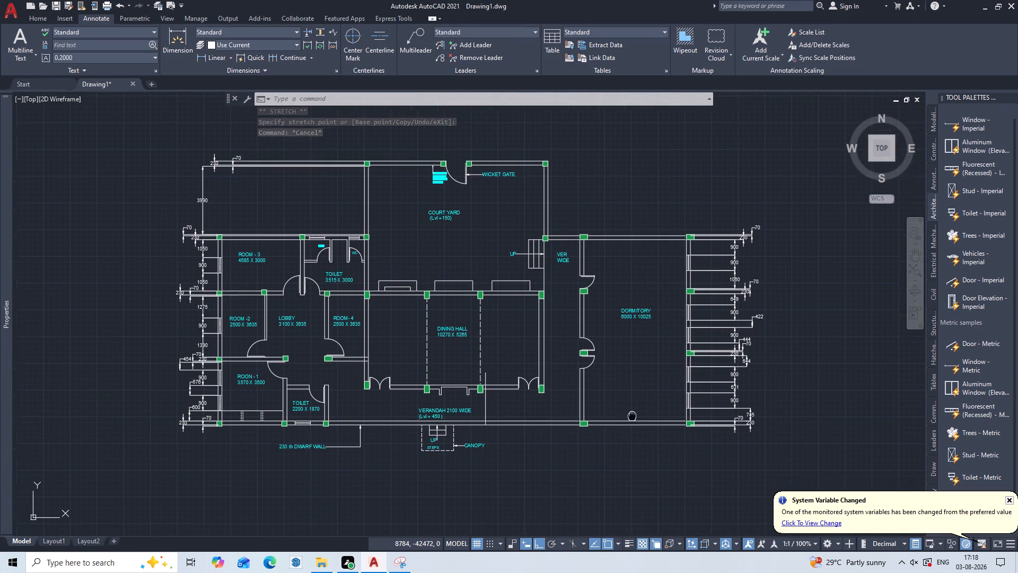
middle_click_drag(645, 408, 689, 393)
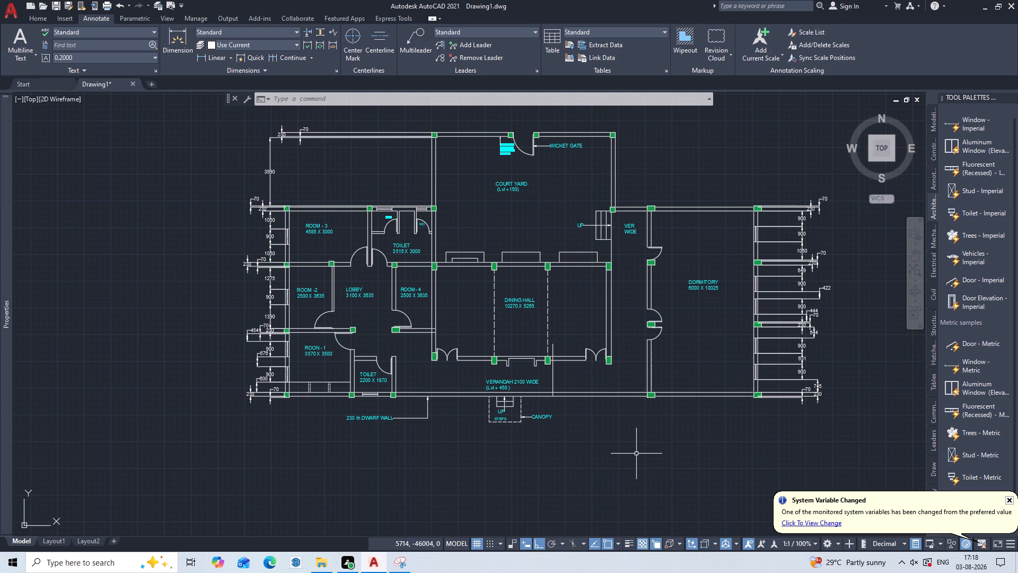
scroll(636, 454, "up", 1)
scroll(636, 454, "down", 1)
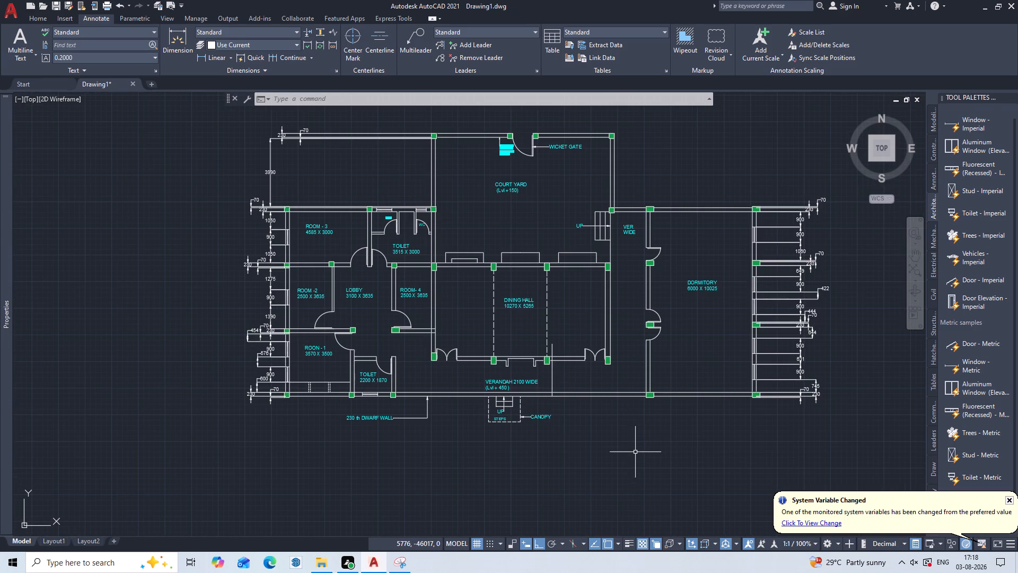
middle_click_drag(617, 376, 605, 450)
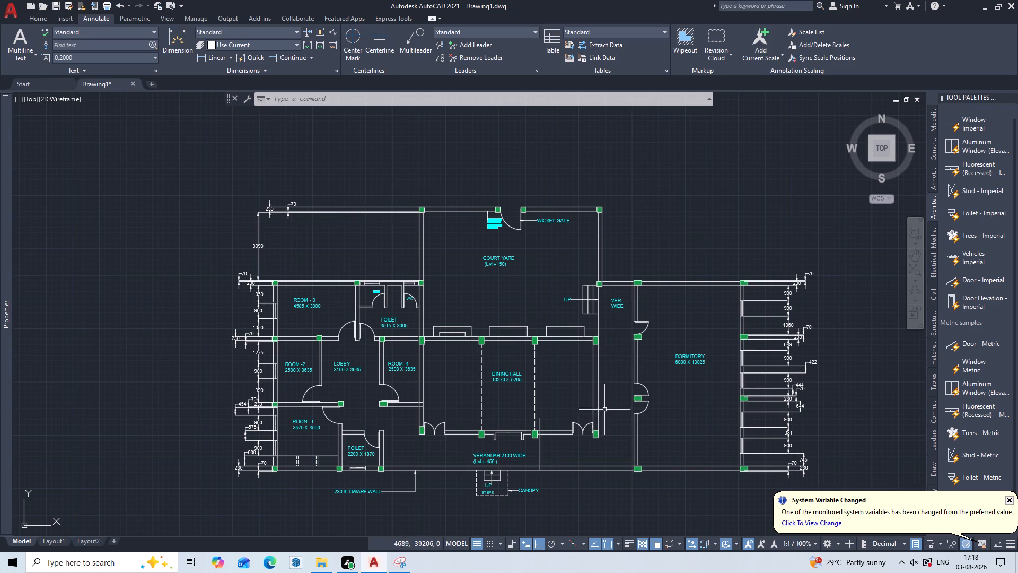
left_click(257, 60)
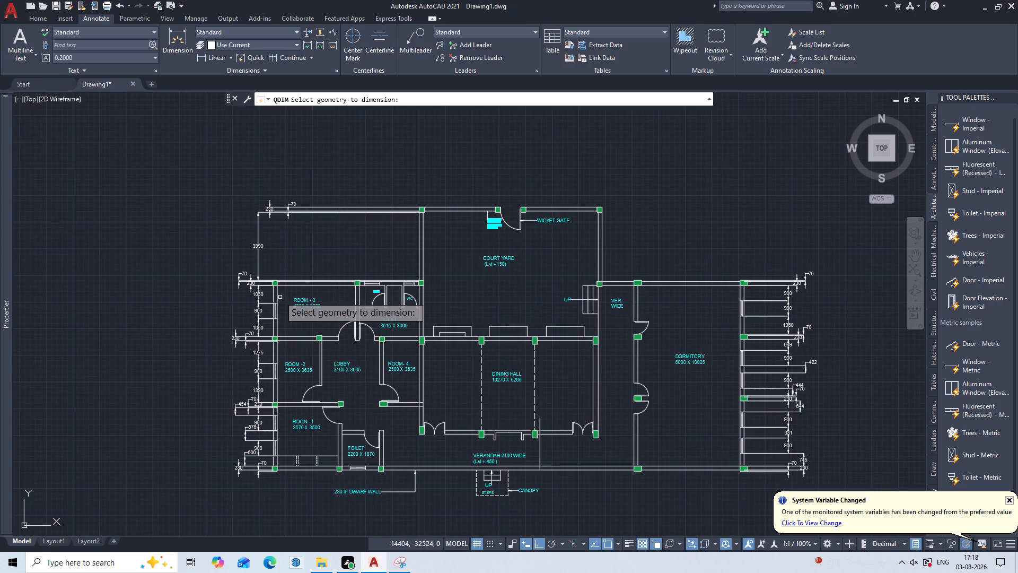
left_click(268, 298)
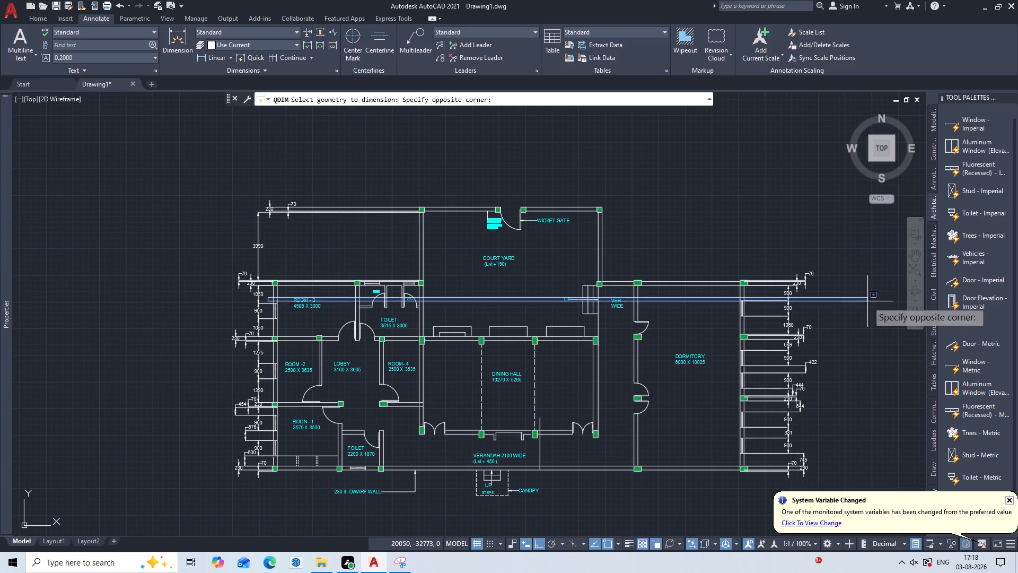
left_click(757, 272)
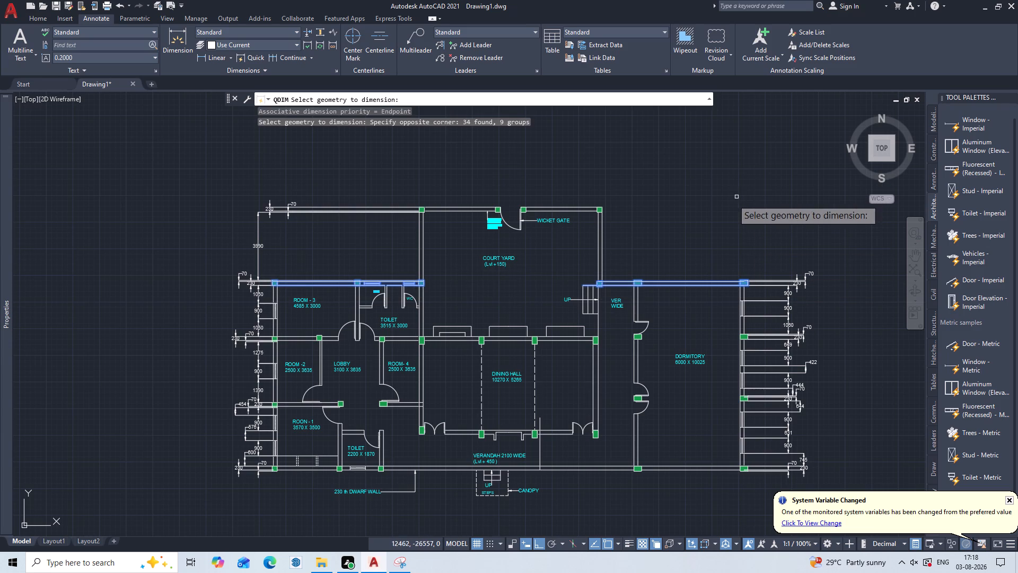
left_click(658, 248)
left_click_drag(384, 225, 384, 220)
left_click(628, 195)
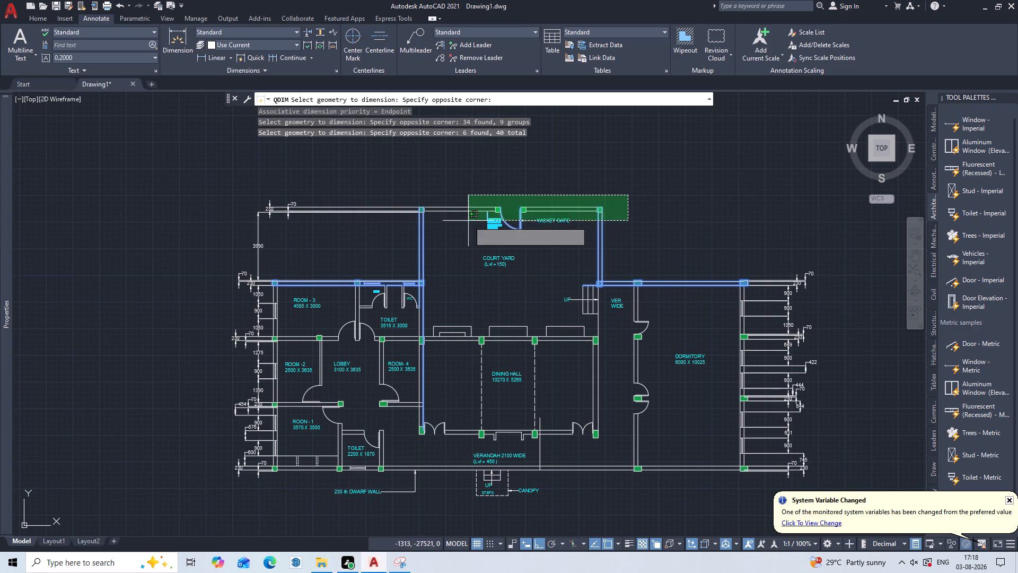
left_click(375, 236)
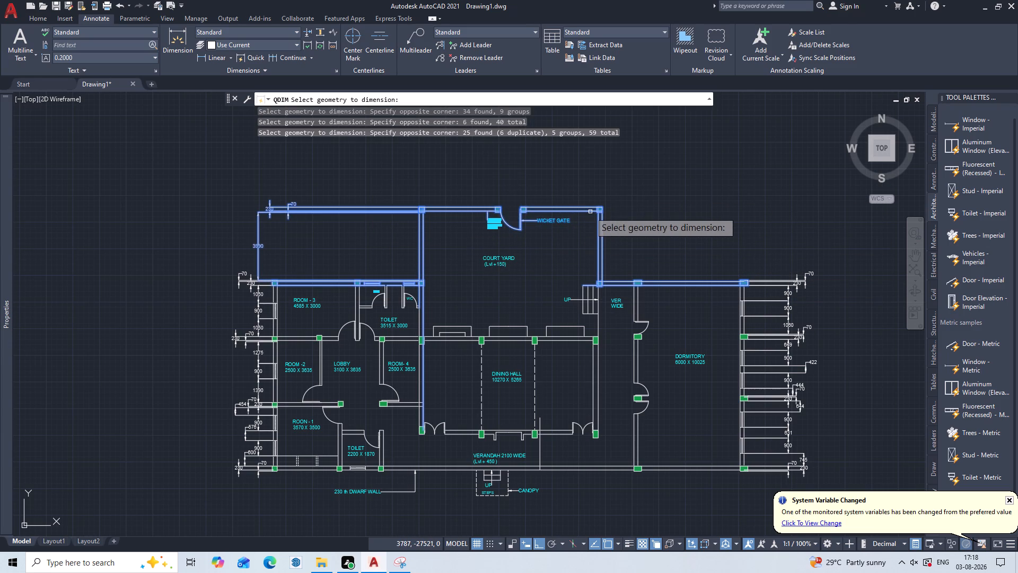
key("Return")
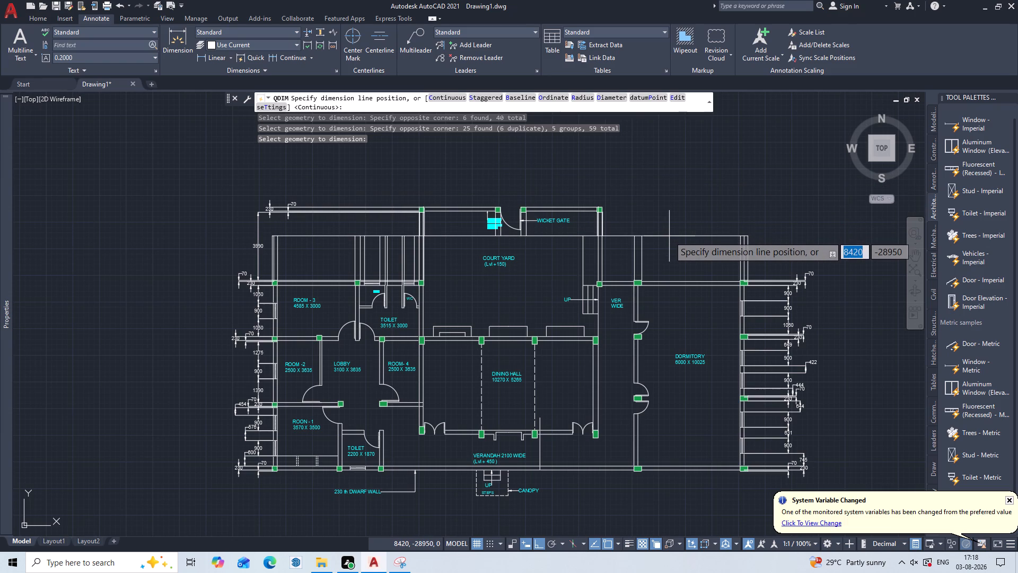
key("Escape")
Add continuous quick dimensions for the upper outer wall of Room-3 and the toilets, placing the dimension line above the wall.
middle_click_drag(425, 301, 679, 334)
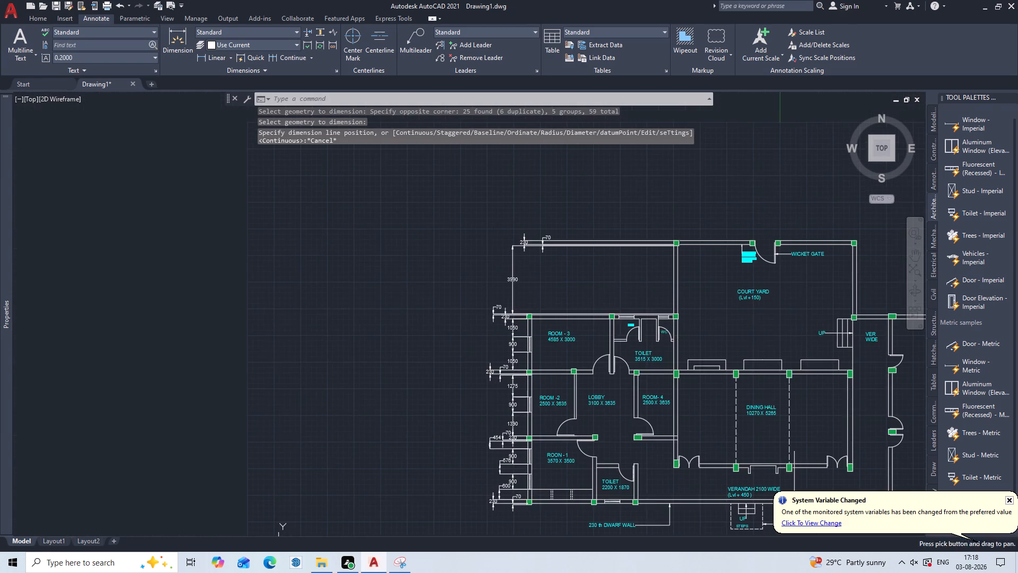
scroll(640, 329, "up", 2)
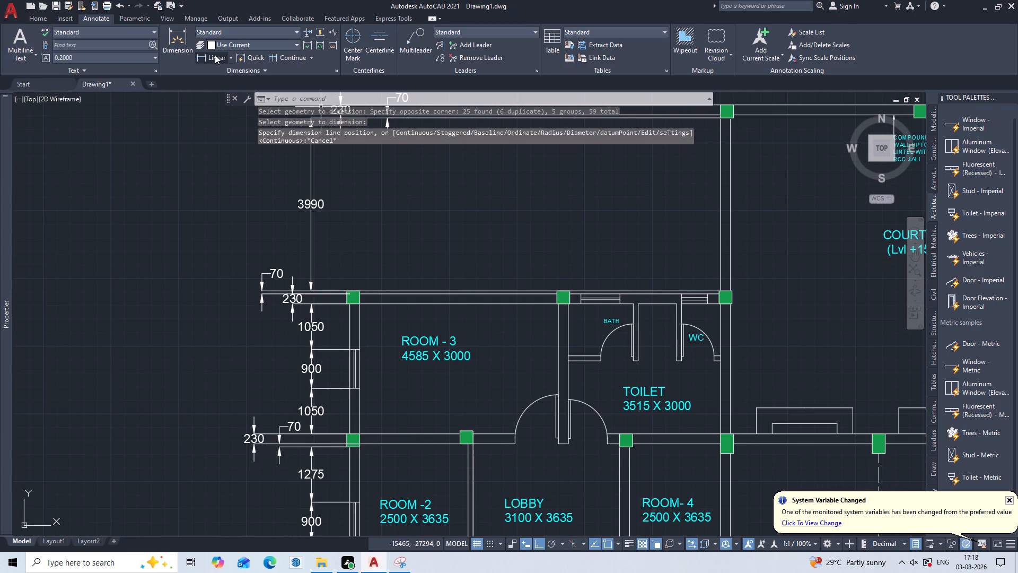
left_click(256, 59)
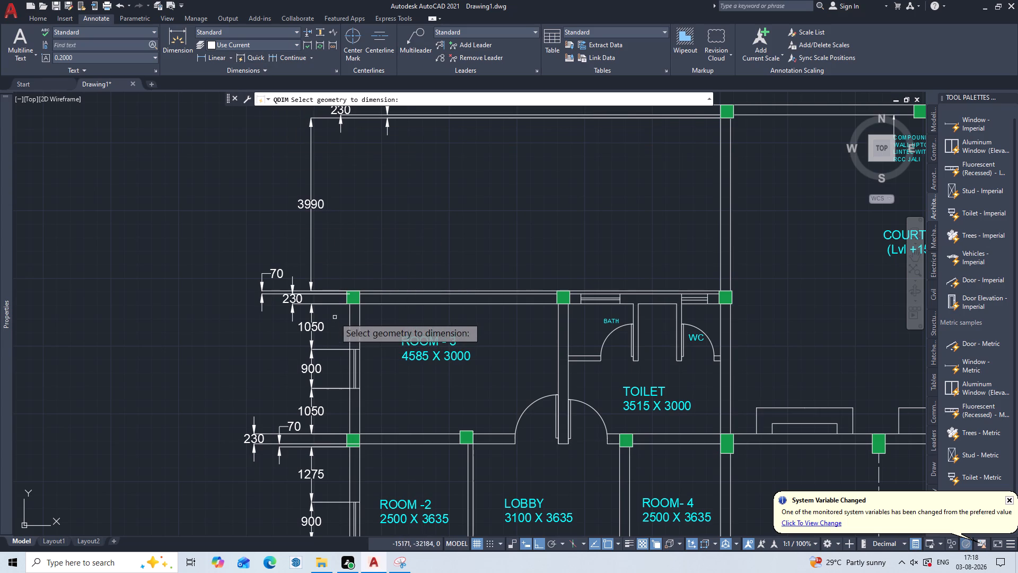
left_click(335, 317)
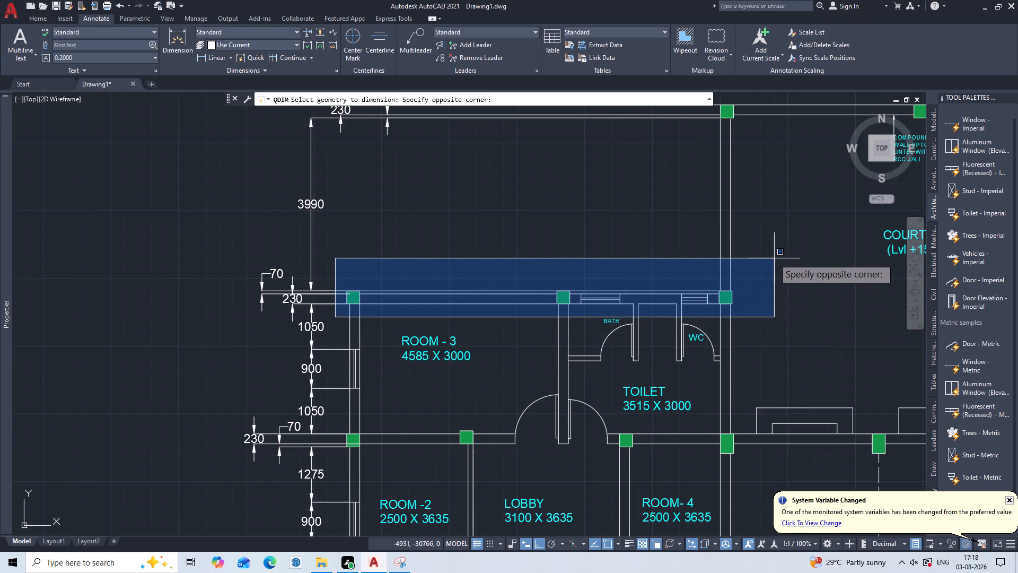
left_click(773, 259)
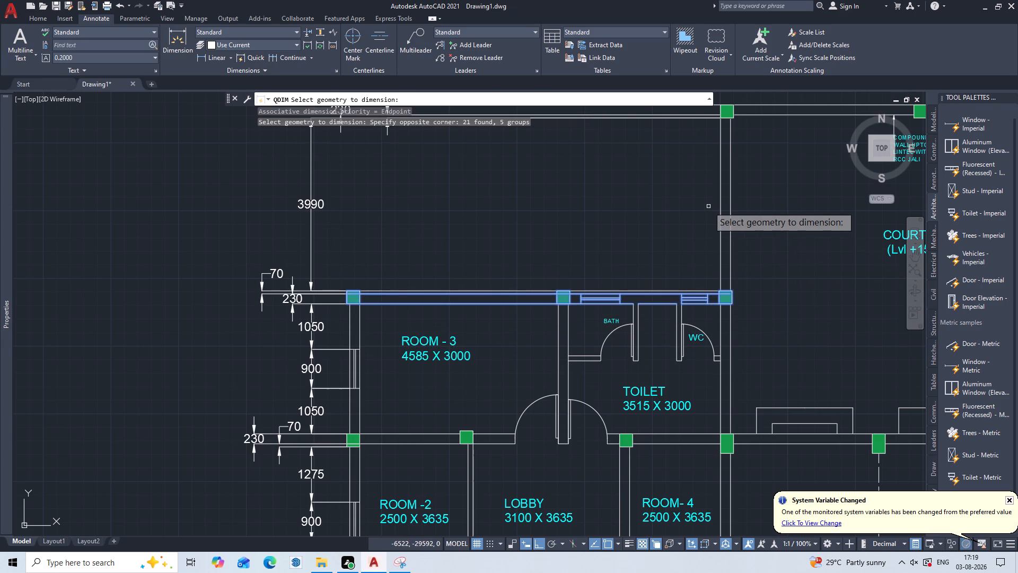
key("Return")
left_click(677, 246)
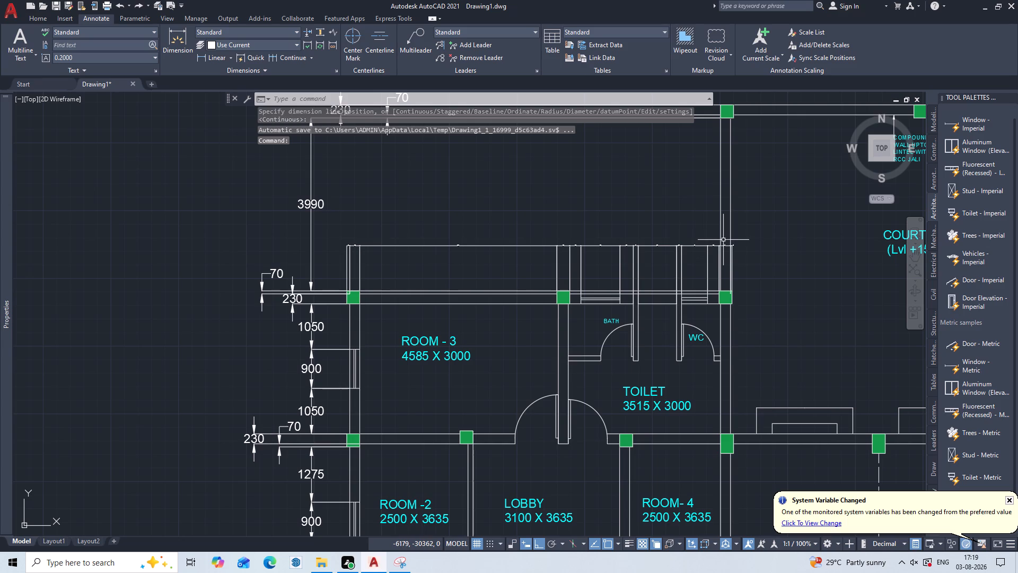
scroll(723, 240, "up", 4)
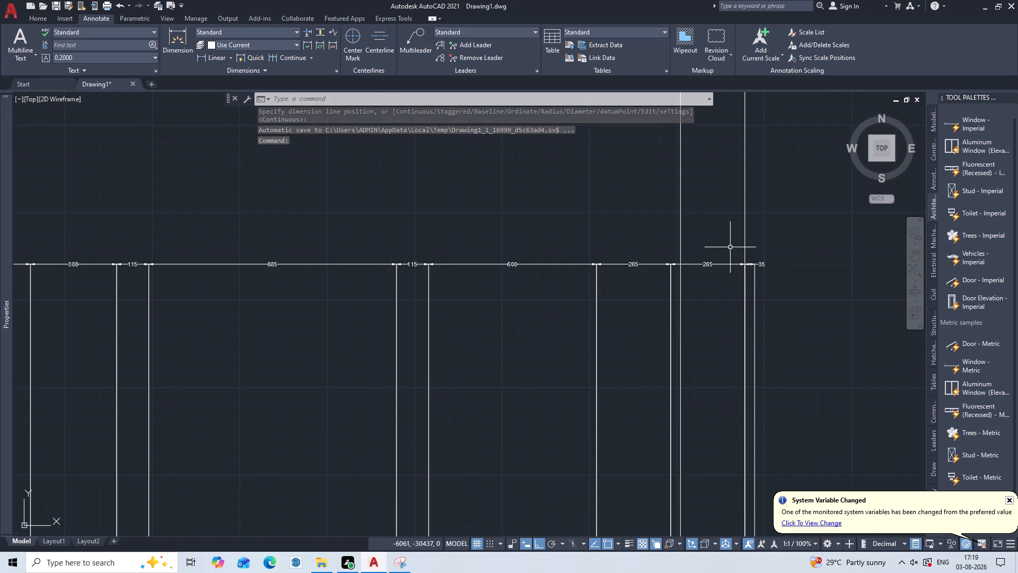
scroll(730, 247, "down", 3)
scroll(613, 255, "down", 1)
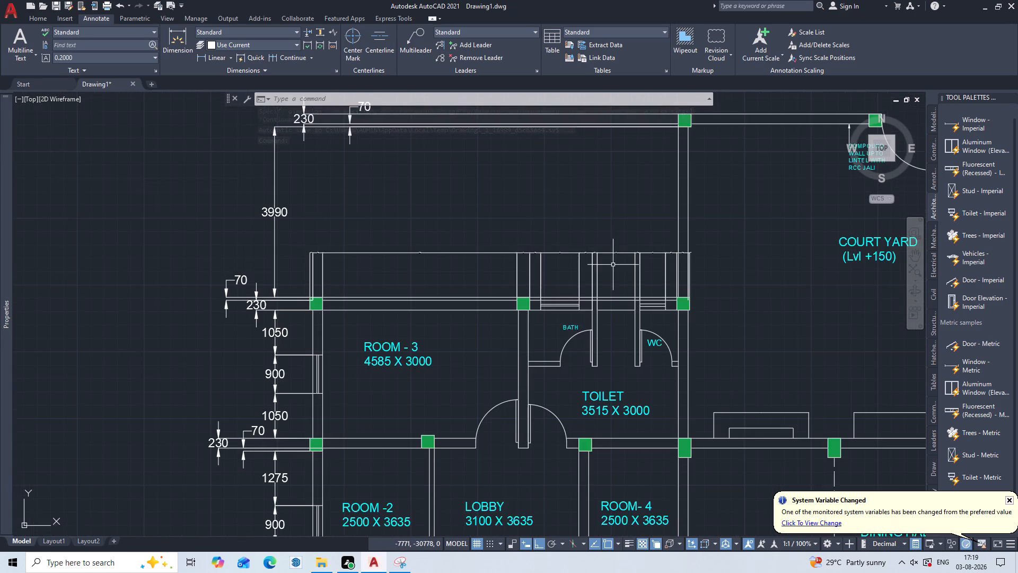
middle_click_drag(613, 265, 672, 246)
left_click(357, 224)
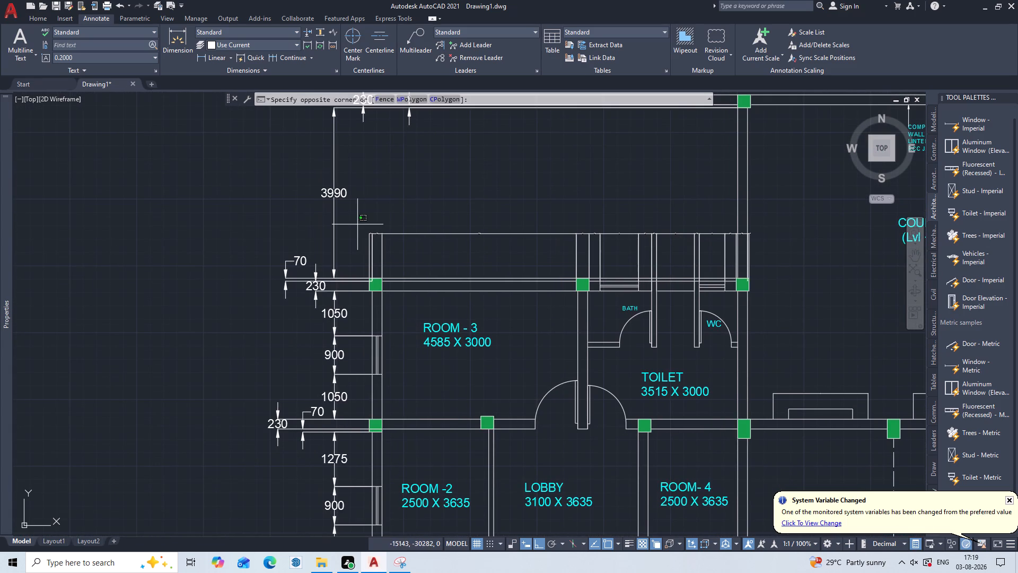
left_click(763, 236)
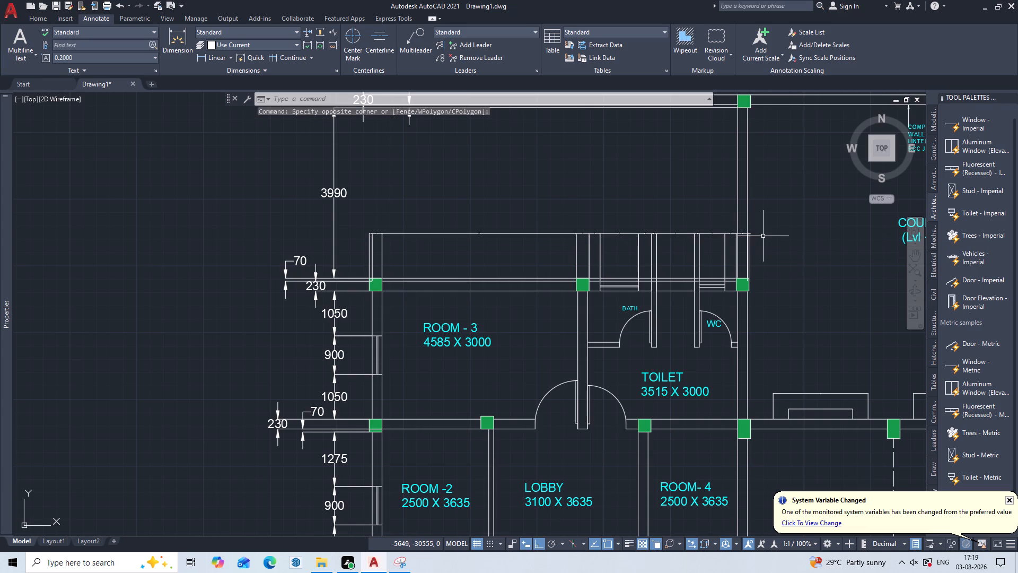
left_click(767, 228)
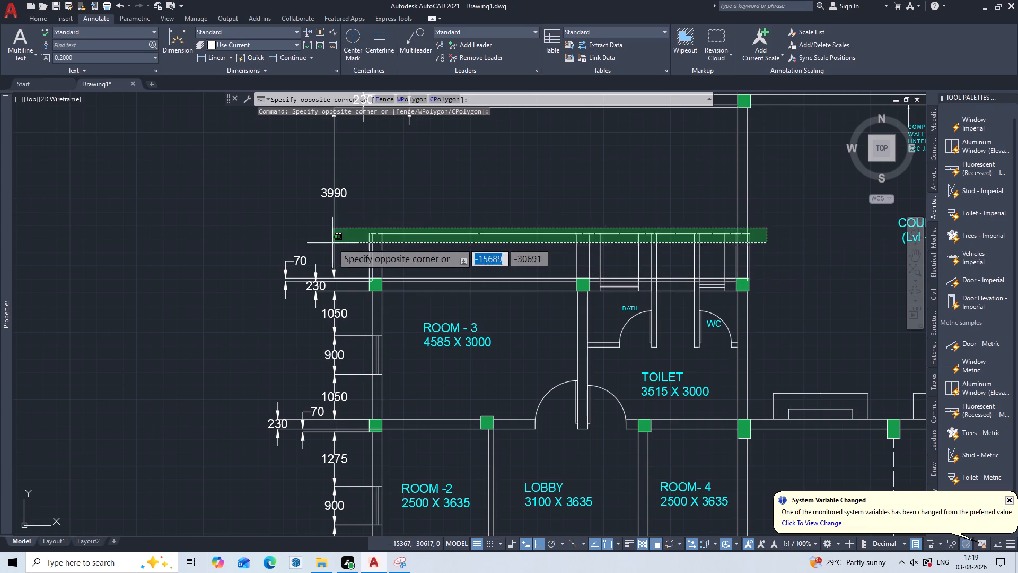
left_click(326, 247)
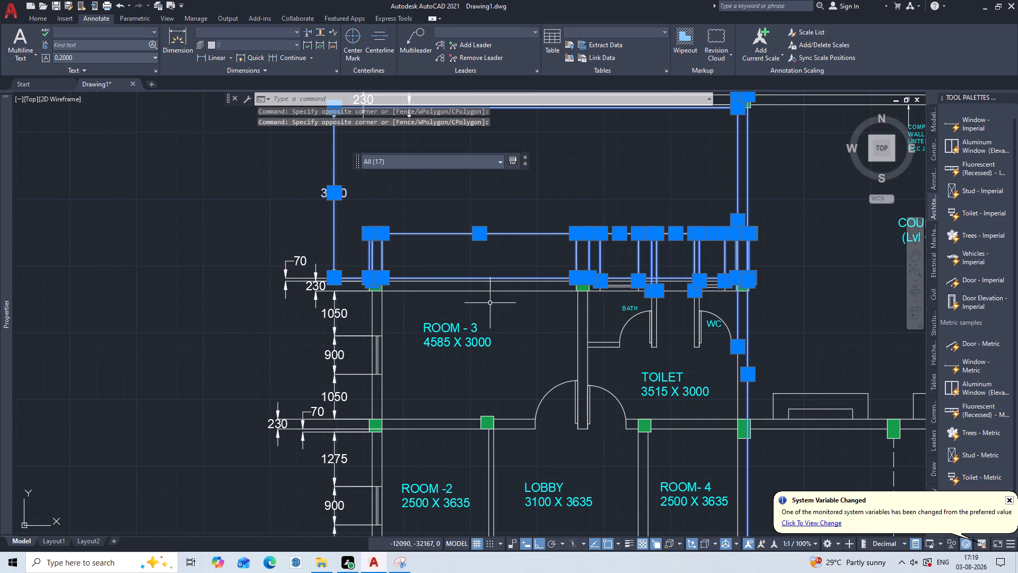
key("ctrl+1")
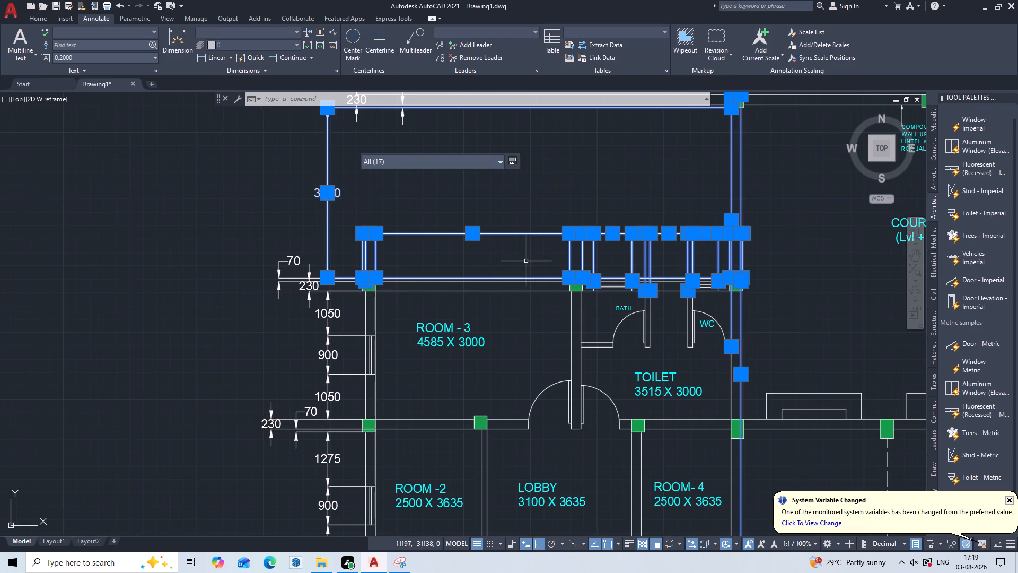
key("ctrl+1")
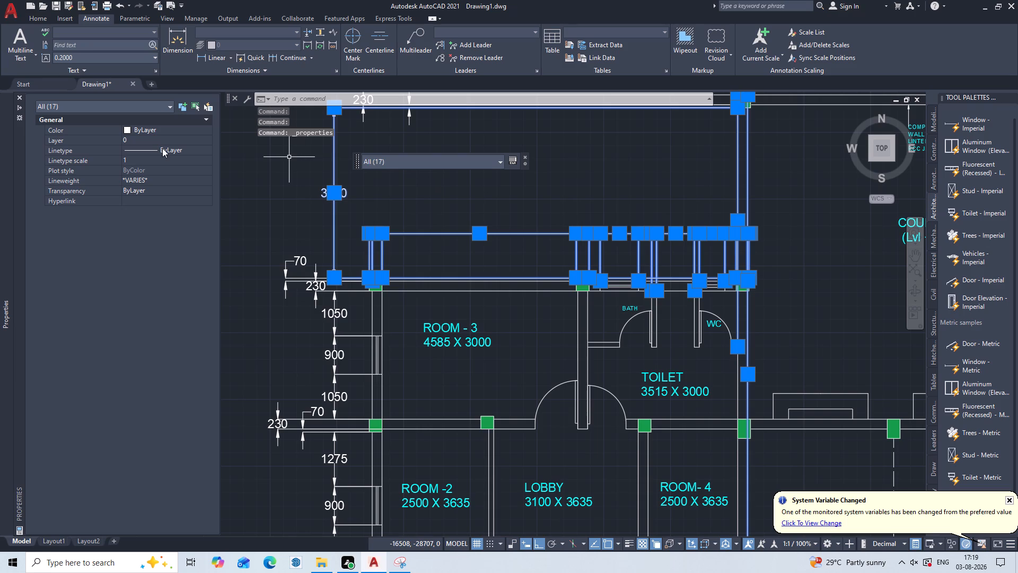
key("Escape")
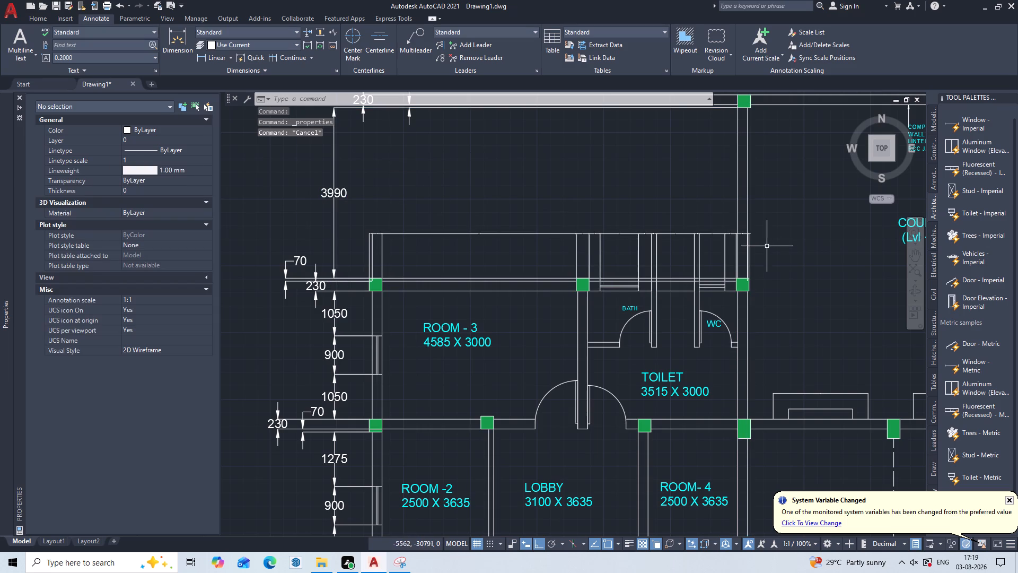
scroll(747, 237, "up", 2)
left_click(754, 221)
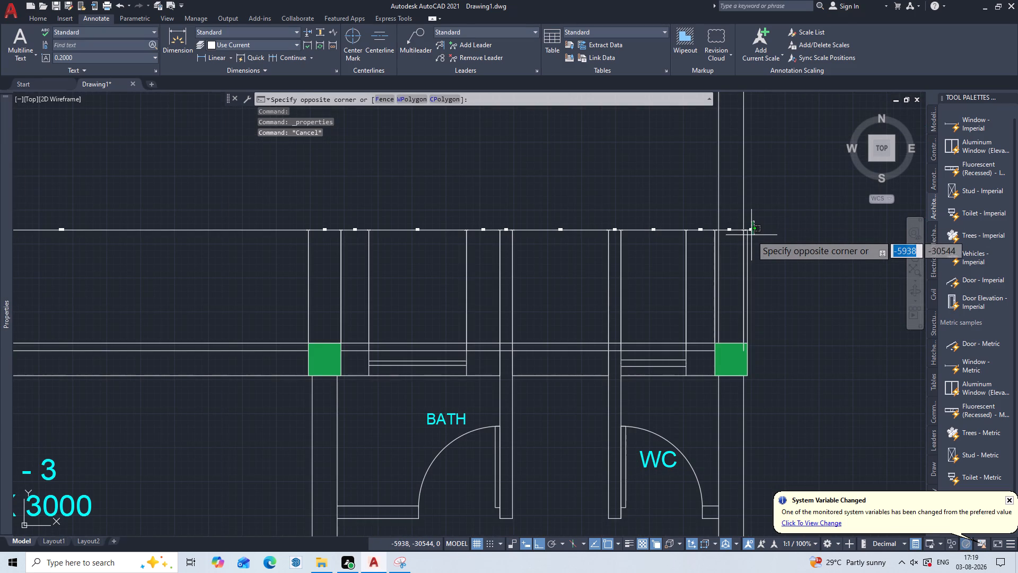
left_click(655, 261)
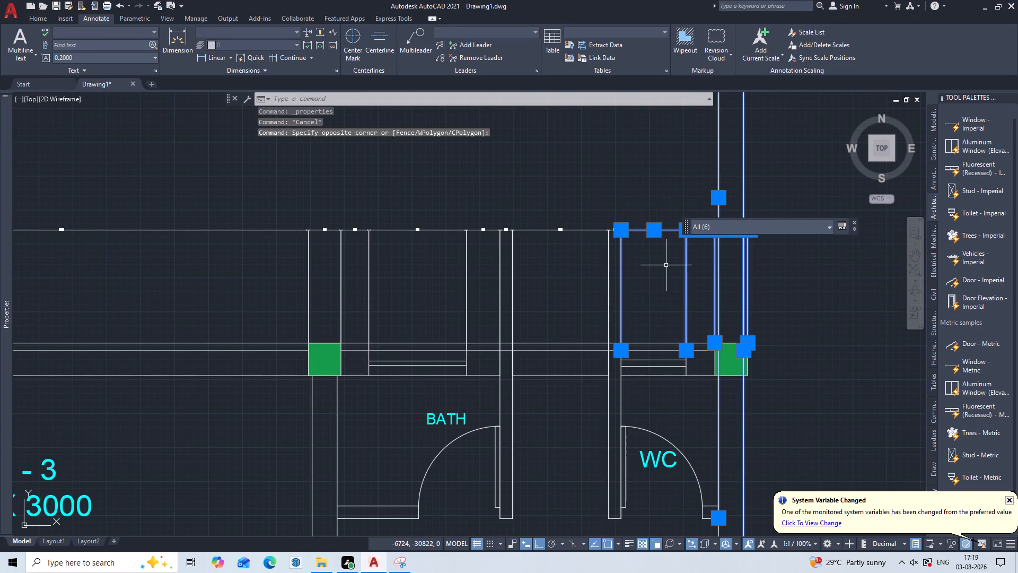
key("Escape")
Select all the new dimensions above the Room-3 and toilet wall and set their arrow size to 200.
left_click(732, 224)
left_click(724, 248)
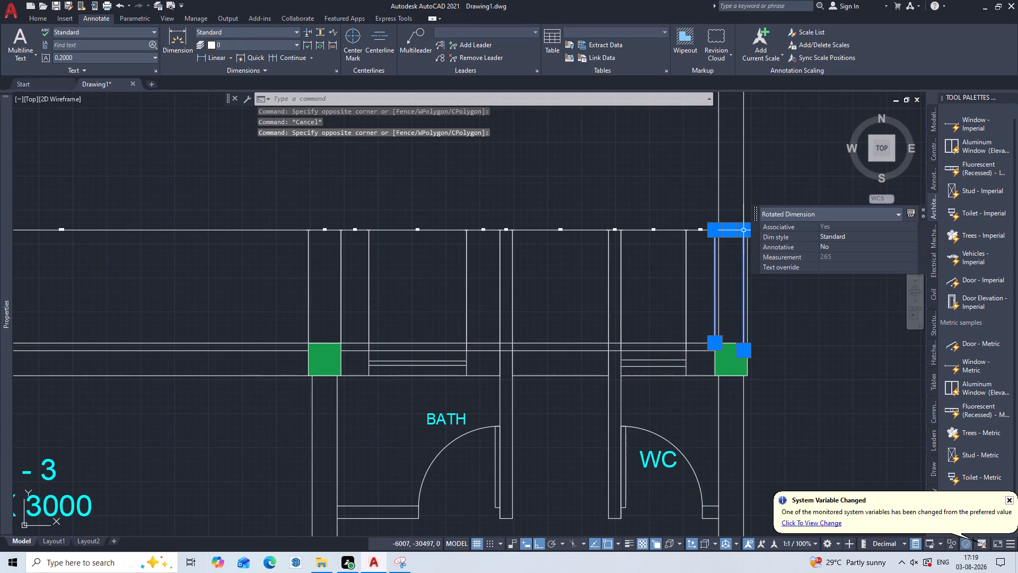
left_click(750, 250)
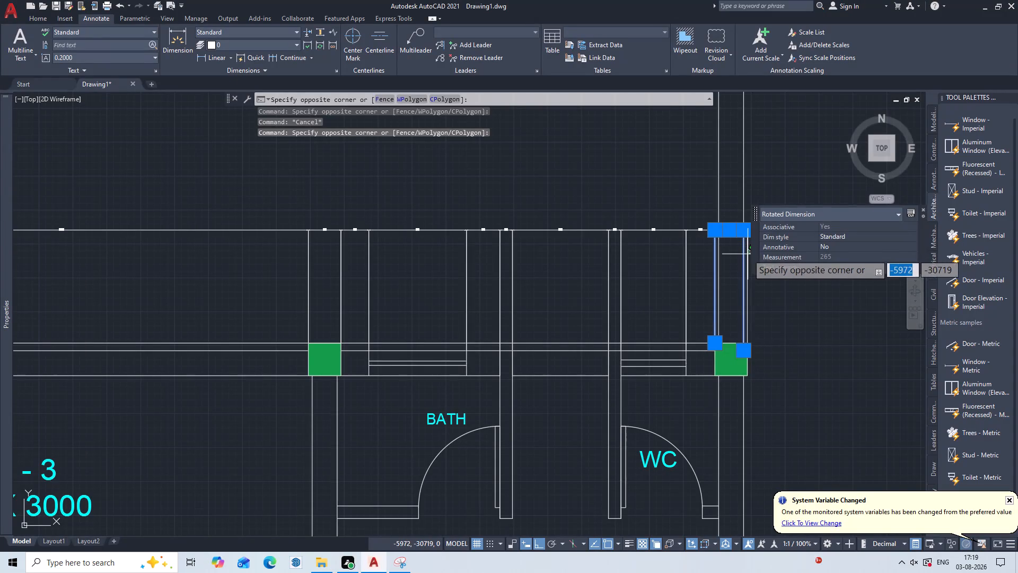
left_click(748, 254)
double_click(701, 219)
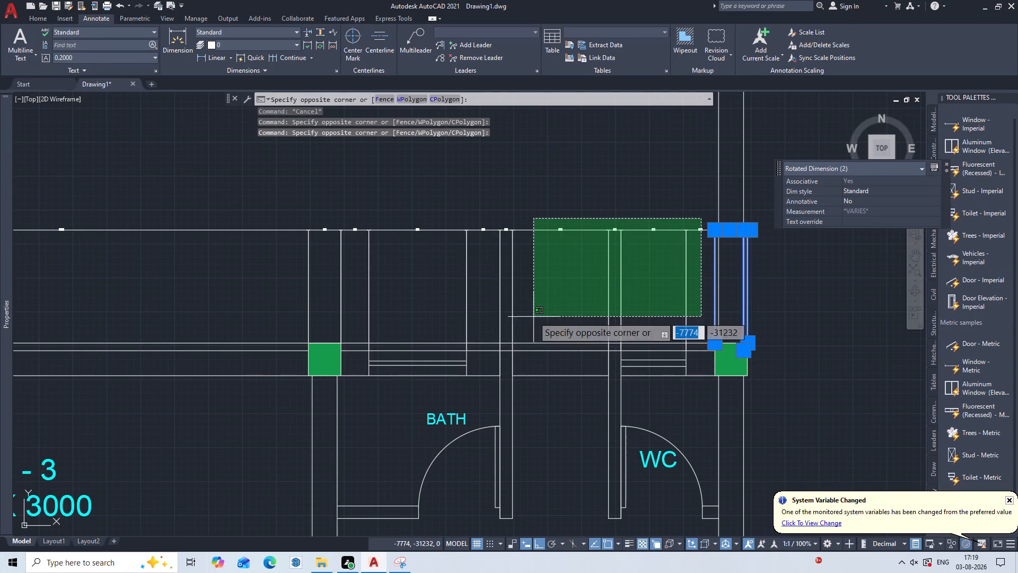
scroll(508, 315, "down", 2)
middle_click_drag(508, 315, 684, 291)
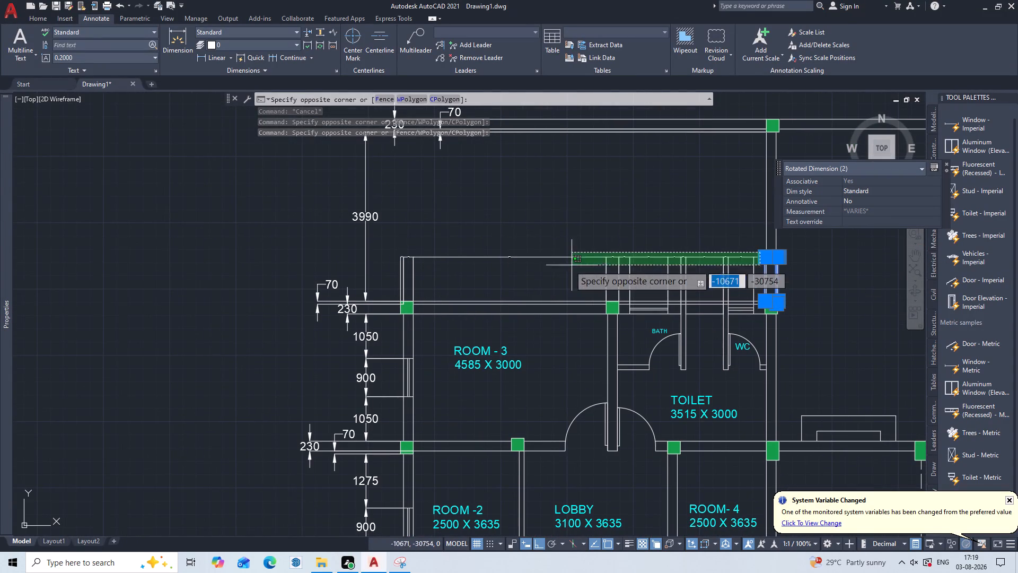
left_click(378, 277)
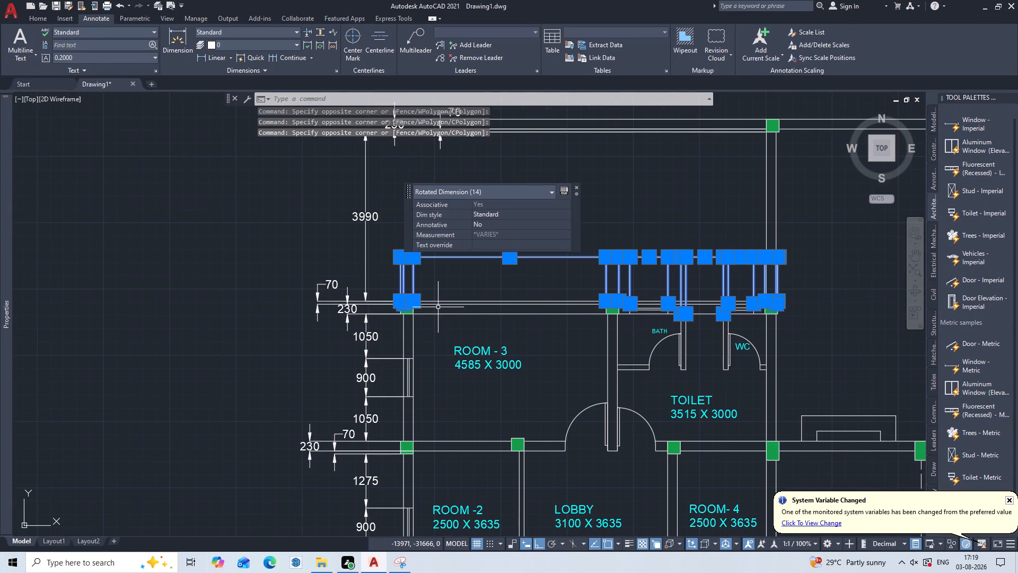
key("ctrl+1")
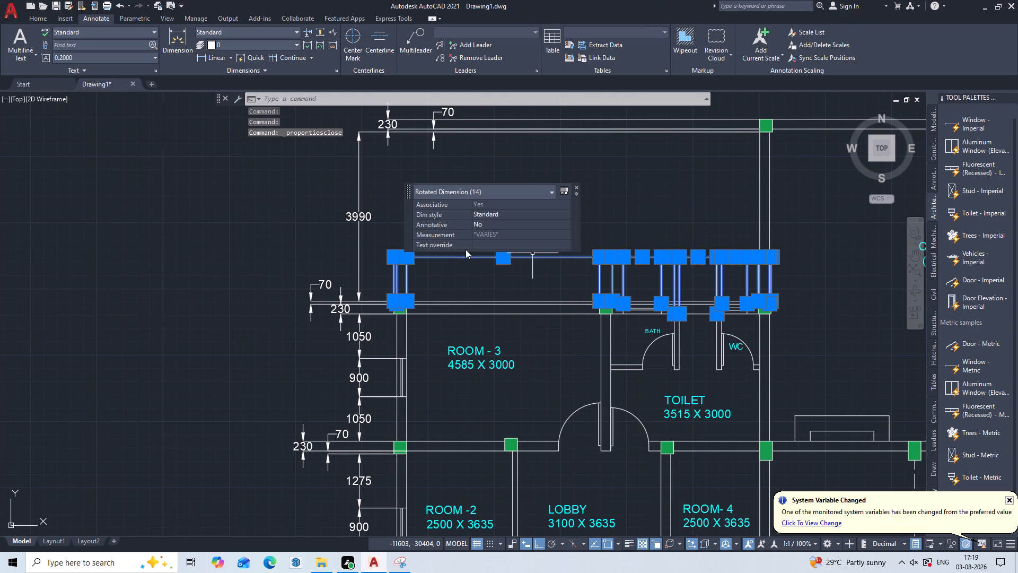
key("ctrl+1")
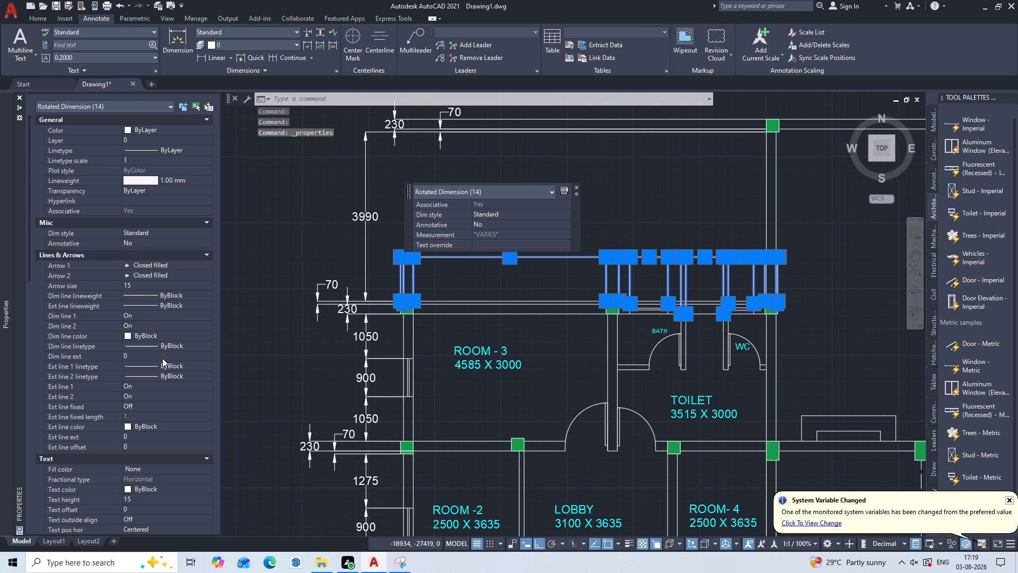
left_click(167, 282)
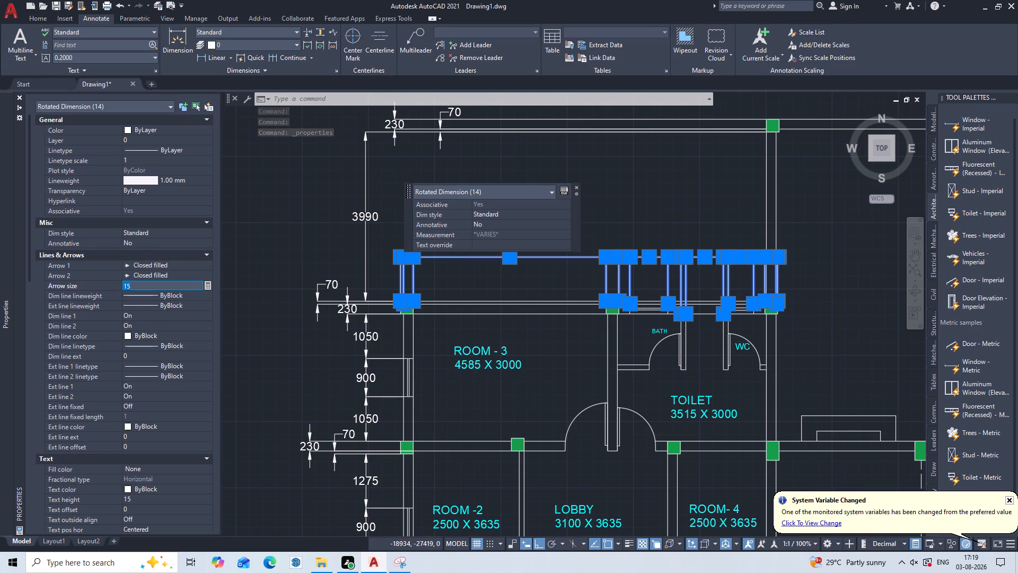
key("BackSpace")
type("200")
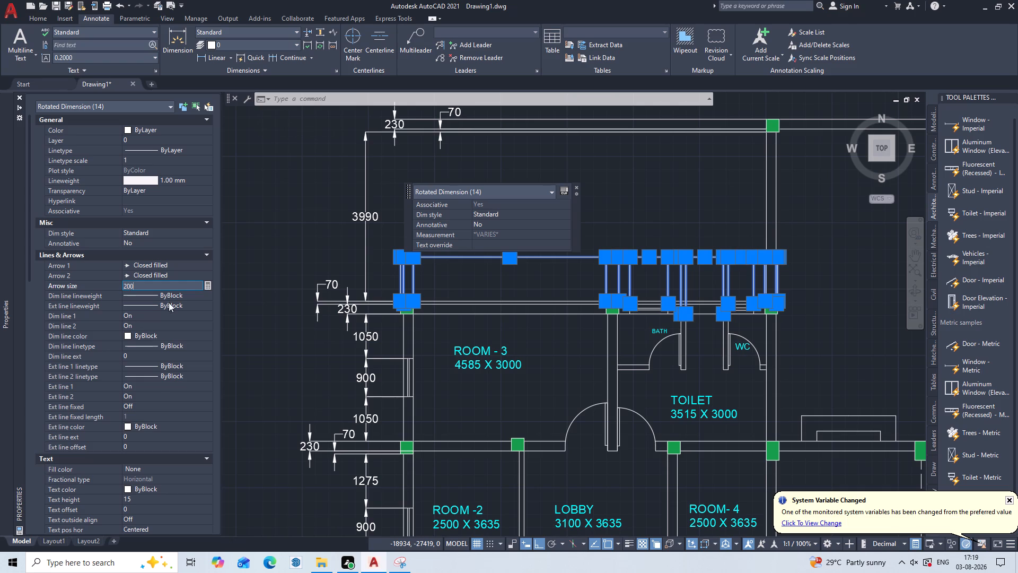
Set the text height of the selected Room-3 and toilet wall dimensions to 200.
scroll(158, 450, "down", 1)
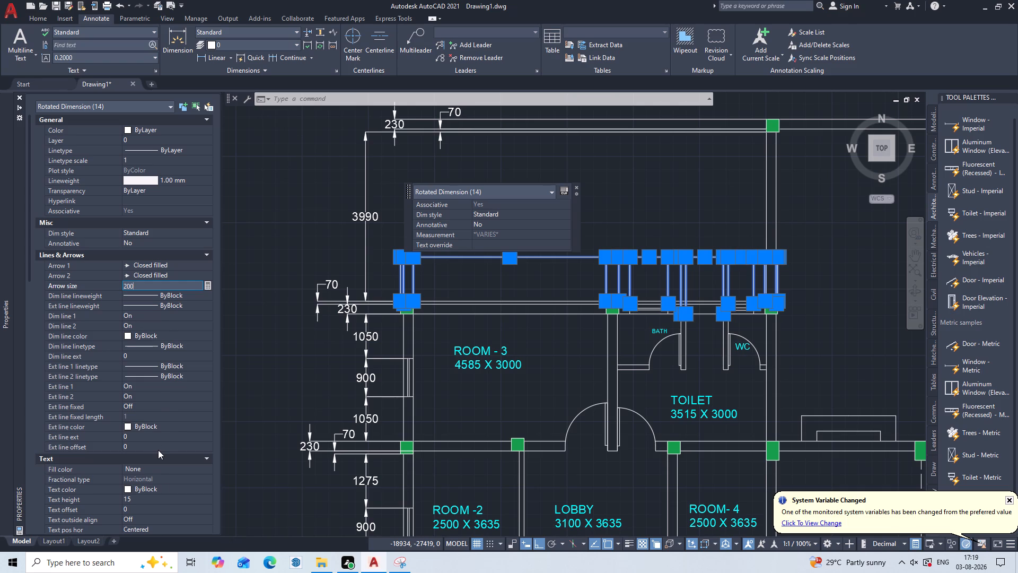
left_click(161, 439)
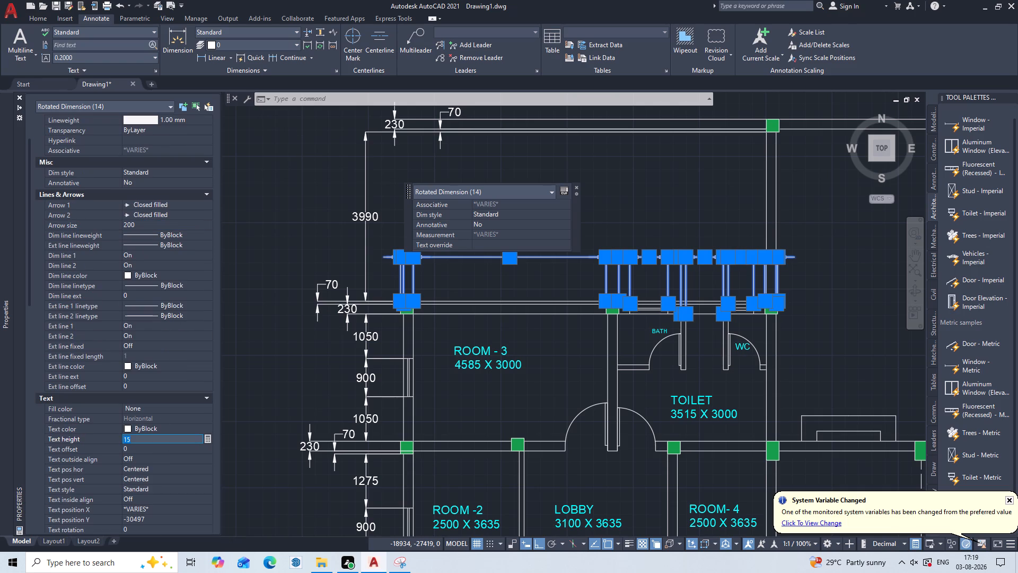
key("BackSpace")
type("200")
key("Return")
key("Escape")
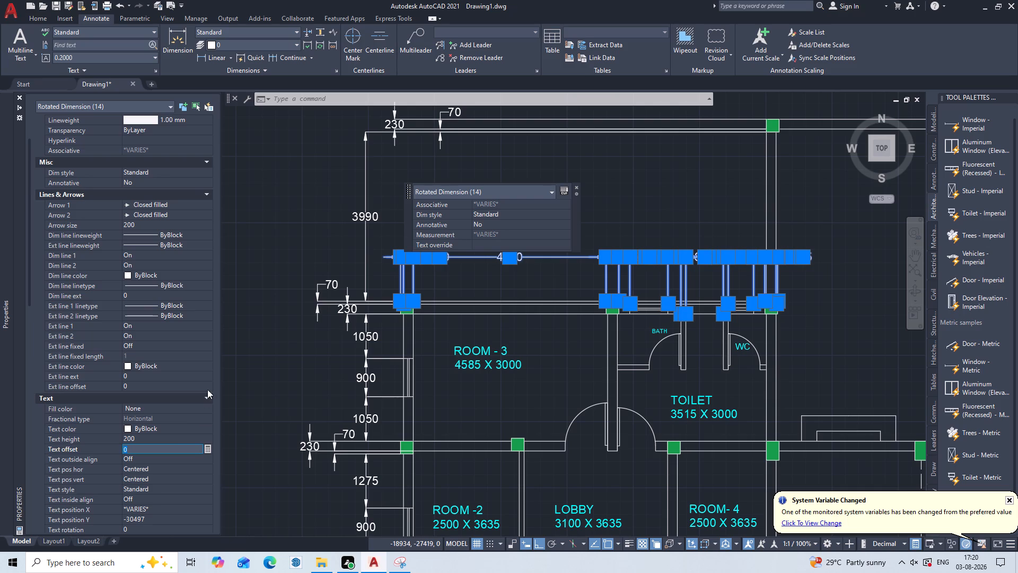
key("Escape")
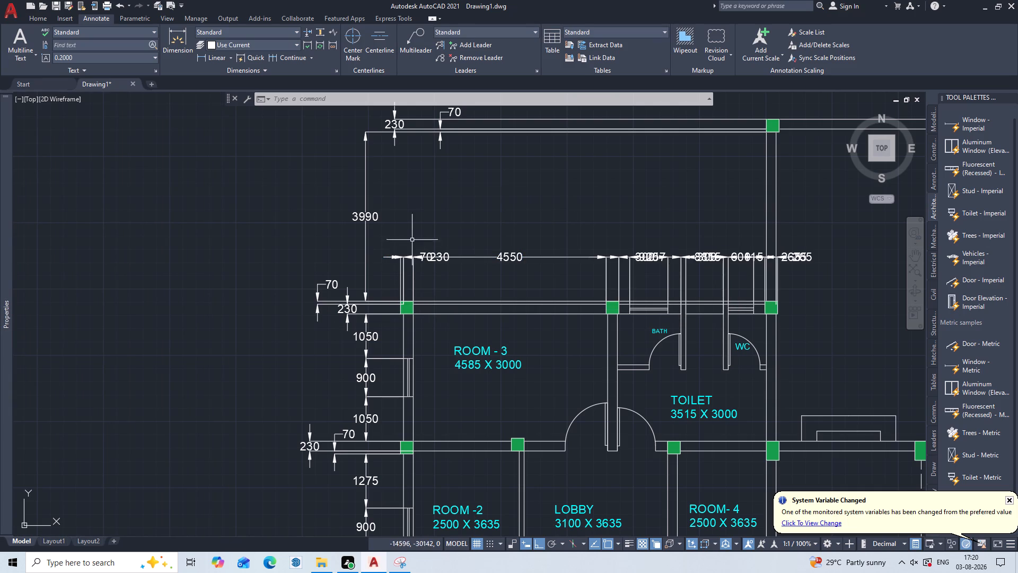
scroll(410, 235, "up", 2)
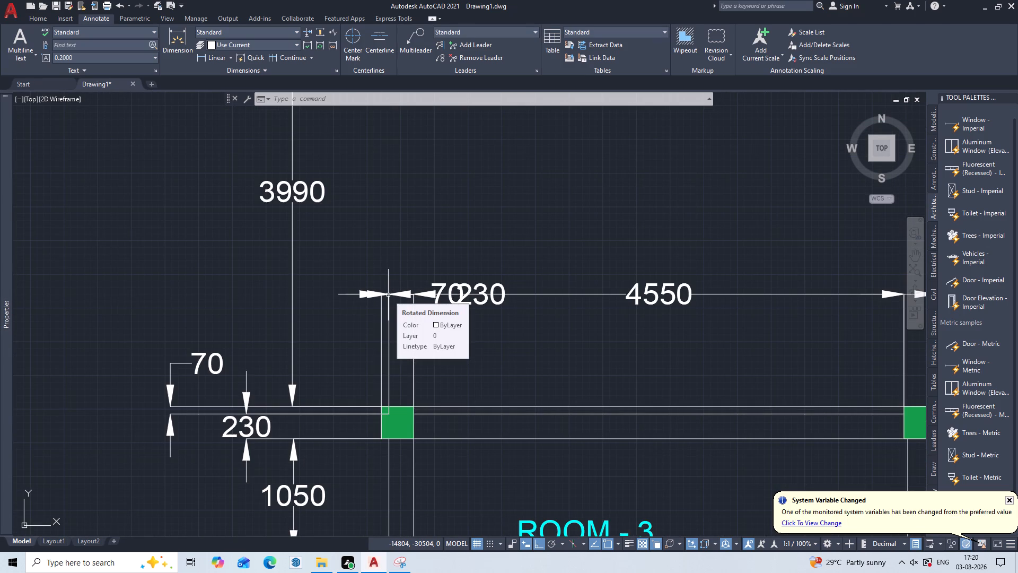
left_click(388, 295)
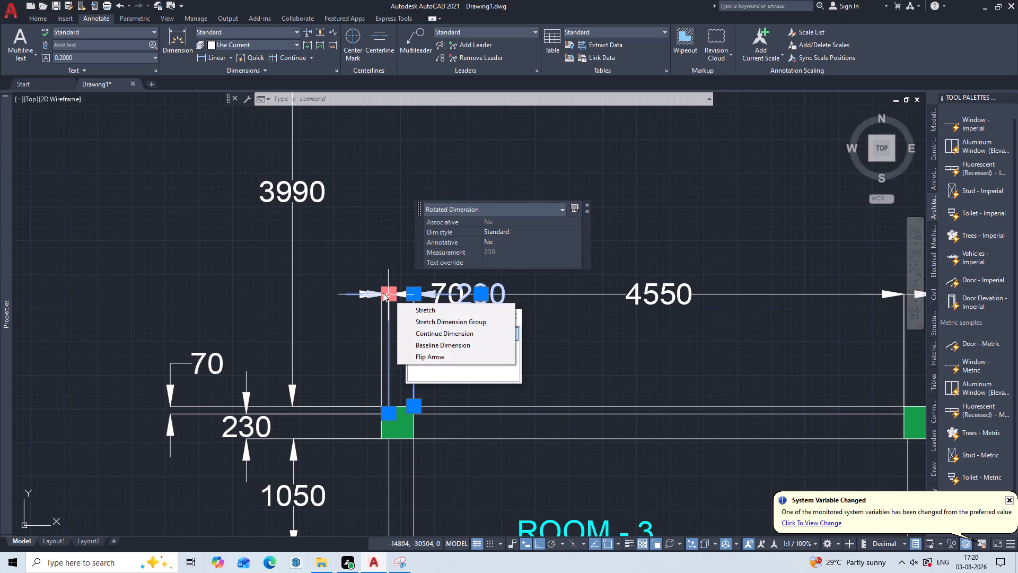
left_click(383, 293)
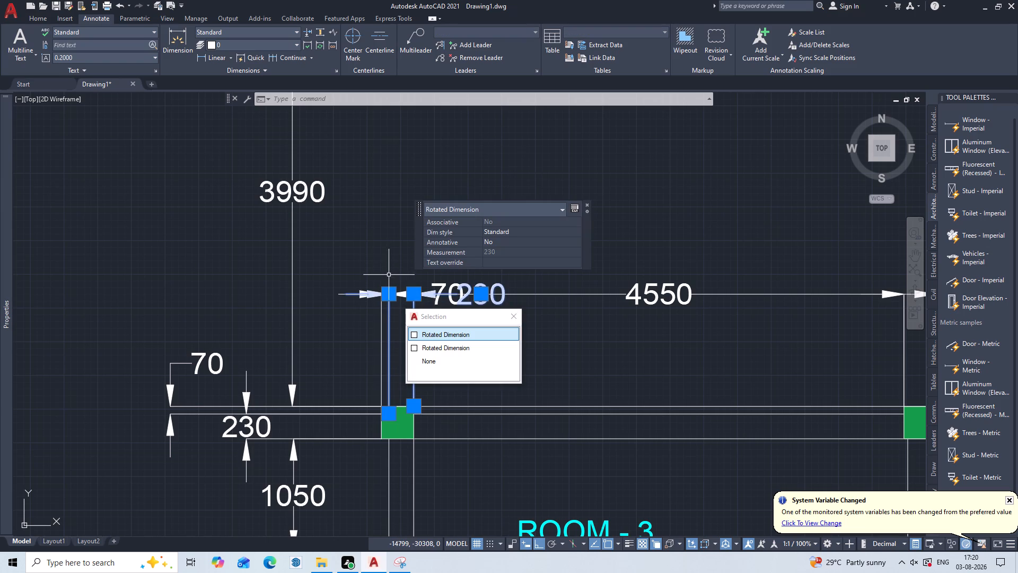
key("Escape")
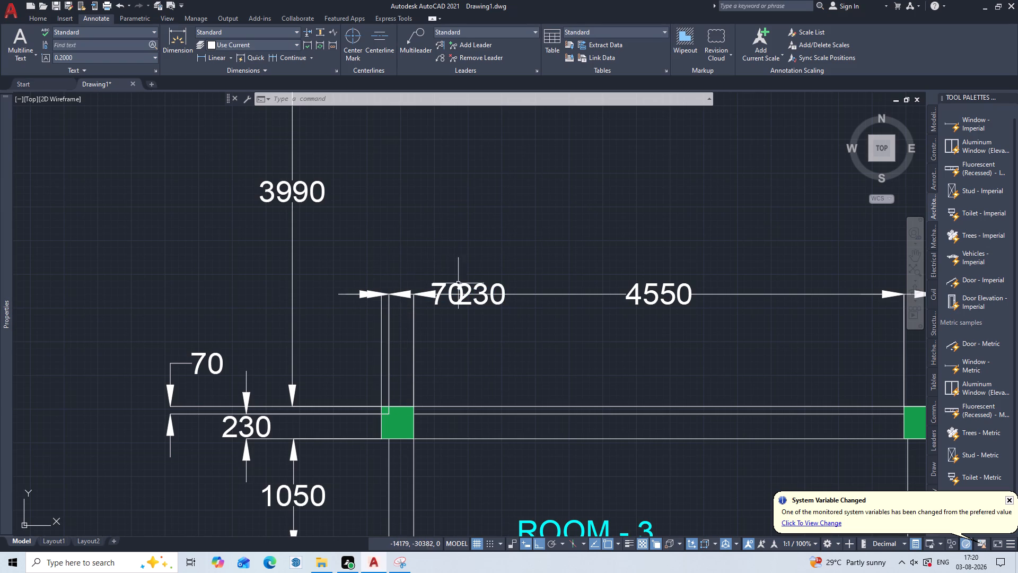
Stagger the dimensions at Room-3's outer corner column: raise the 230 well above the dimension line and the 70 by about 317.
left_click(479, 285)
double_click(479, 291)
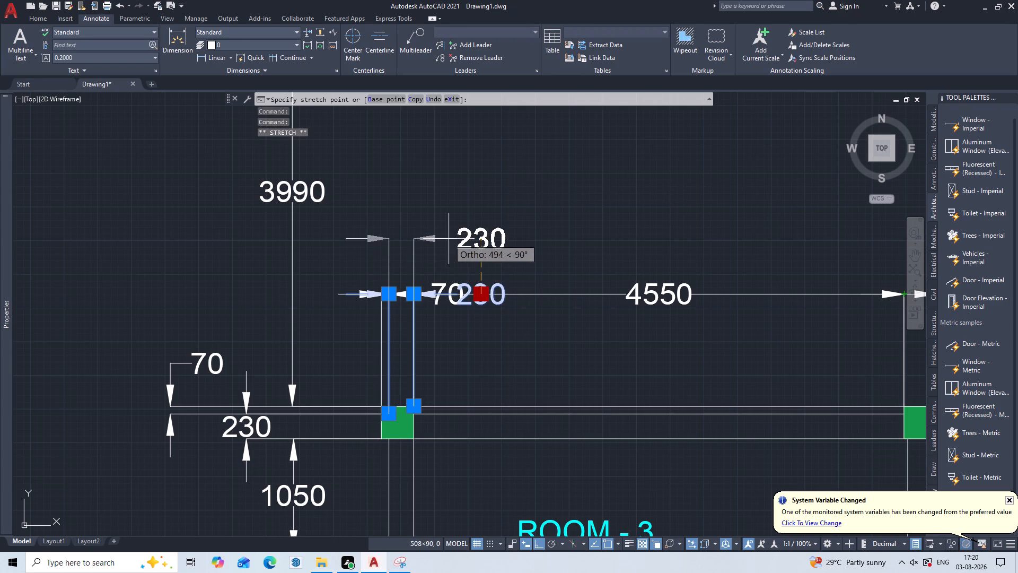
left_click(457, 224)
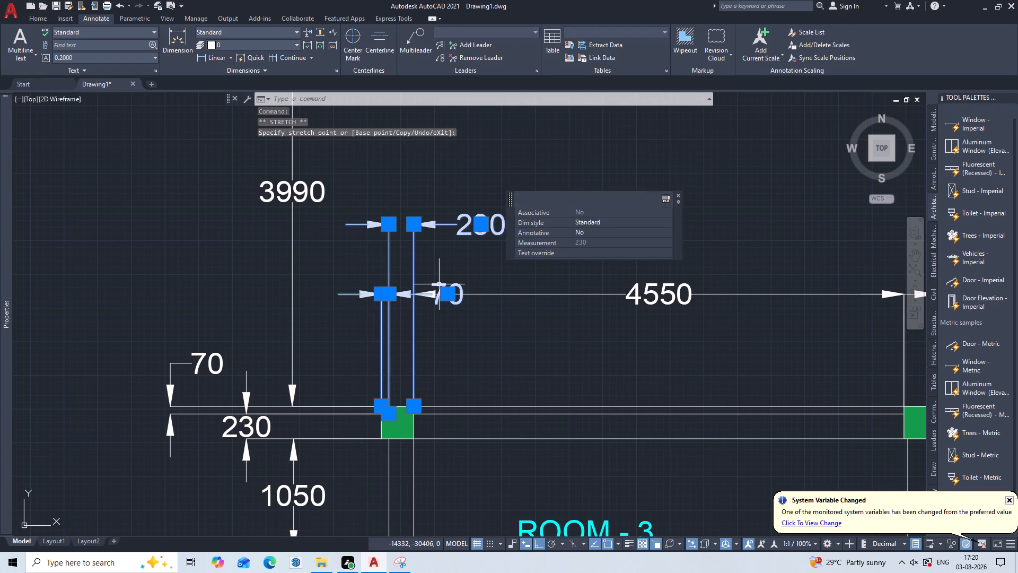
left_click(439, 284)
left_click(441, 289)
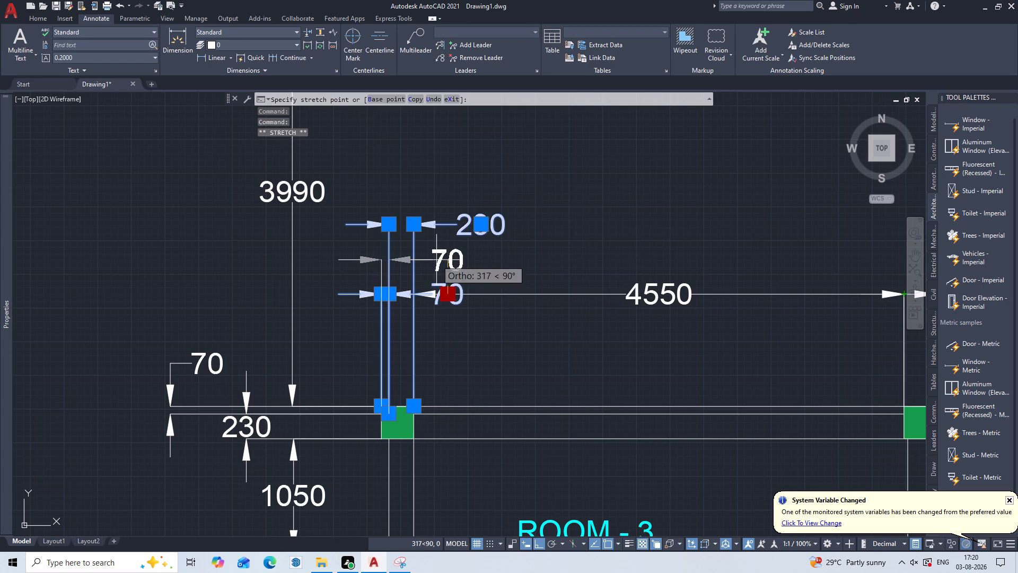
left_click(436, 260)
Stagger the dimensions at the column and window above the bath: raise the 300 well above the line and the 900 by about 420.
scroll(466, 337, "down", 1)
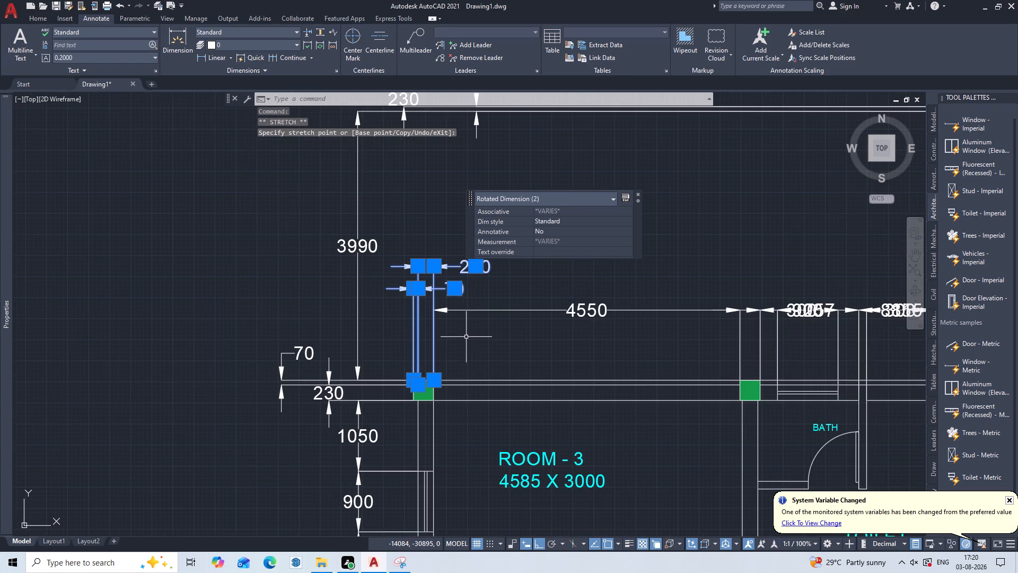
middle_click_drag(479, 333, 192, 332)
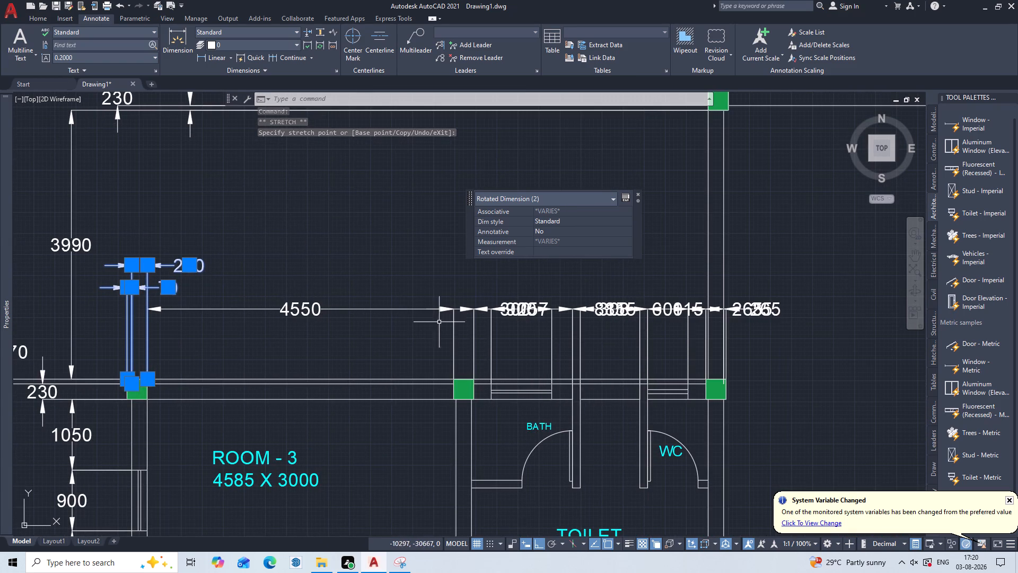
middle_click_drag(490, 323, 406, 348)
scroll(447, 332, "up", 2)
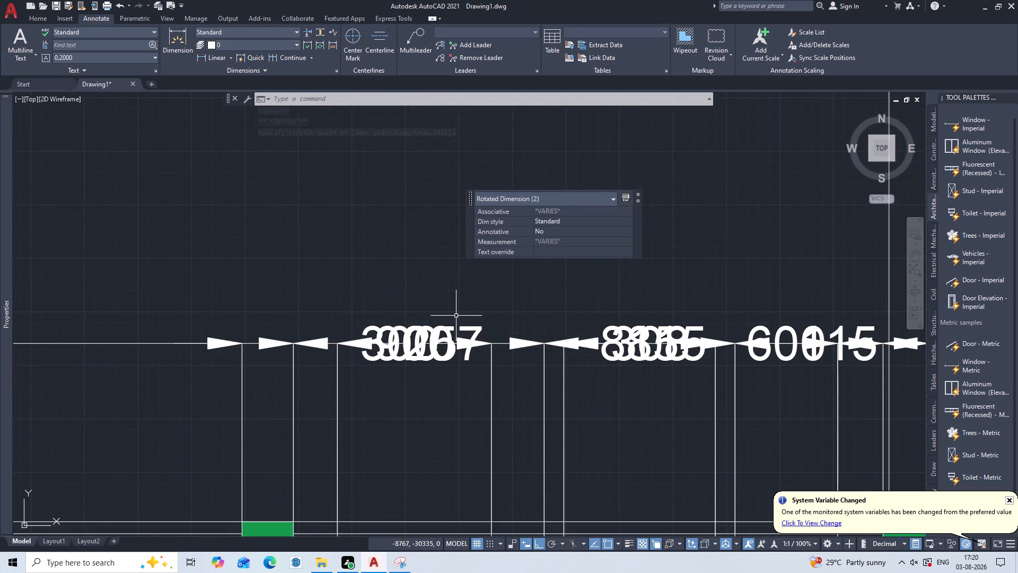
scroll(461, 315, "down", 2)
key("Escape")
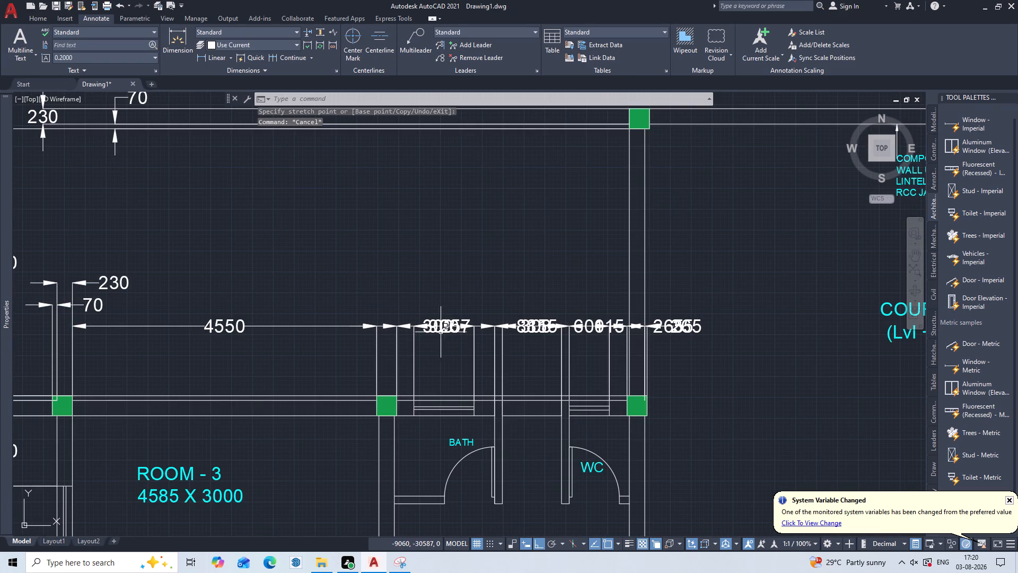
left_click(446, 325)
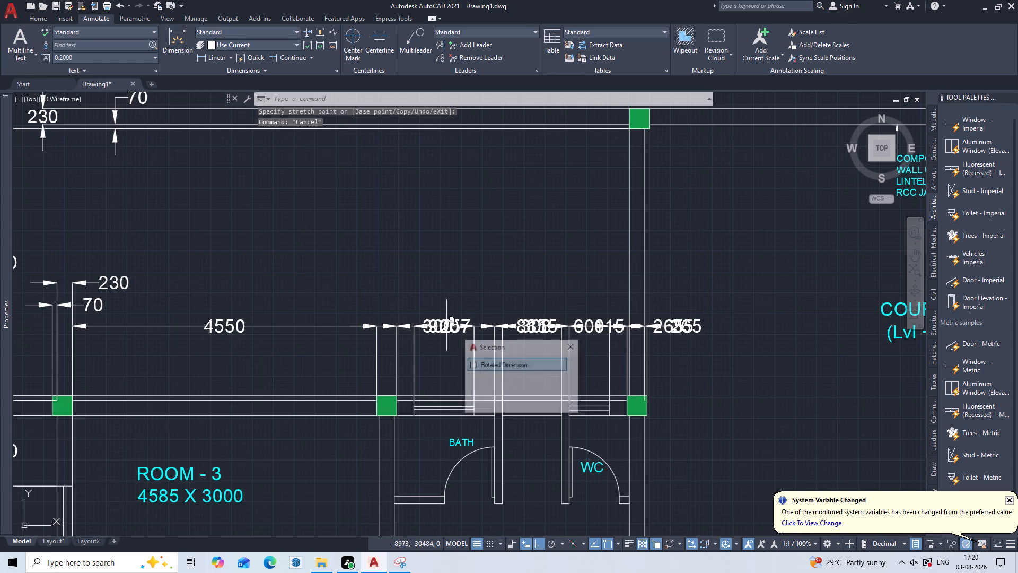
key("Escape")
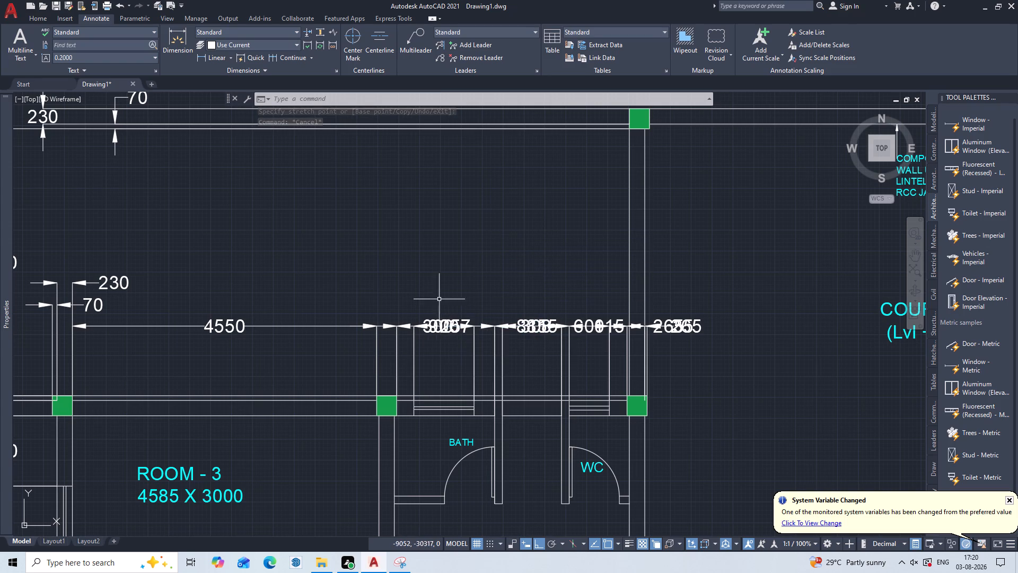
scroll(433, 326, "up", 2)
left_click(411, 315)
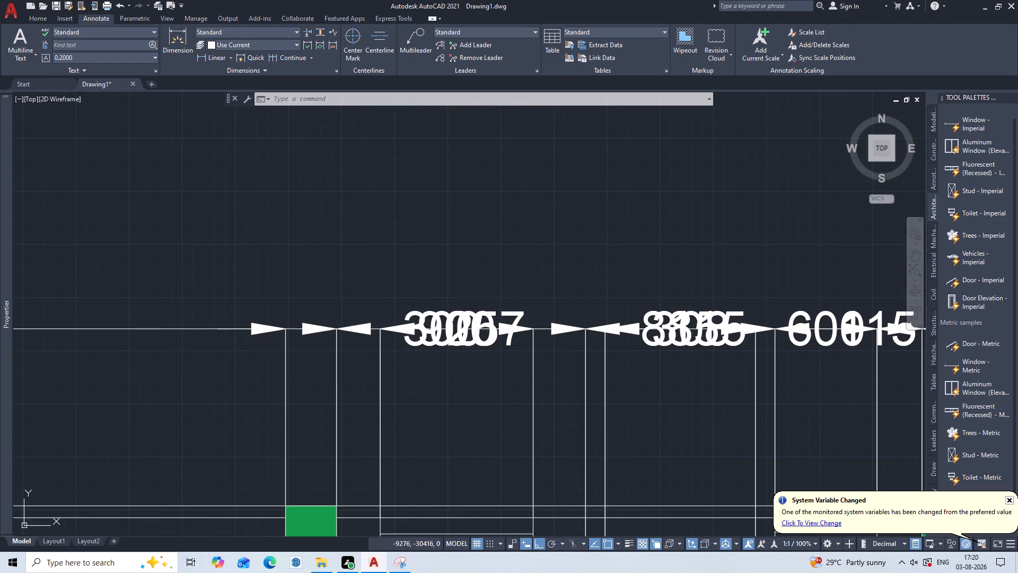
left_click(340, 331)
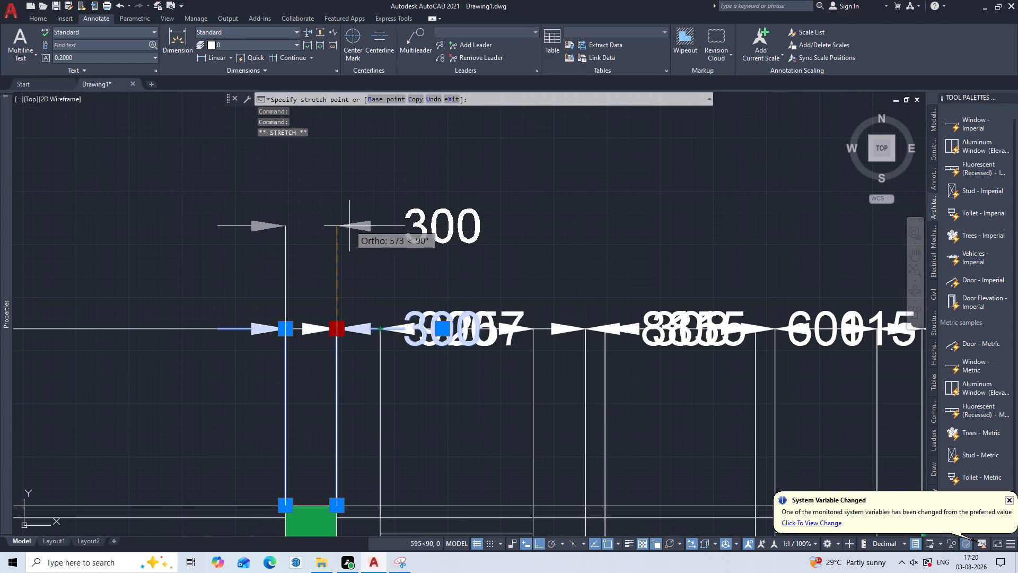
left_click(360, 158)
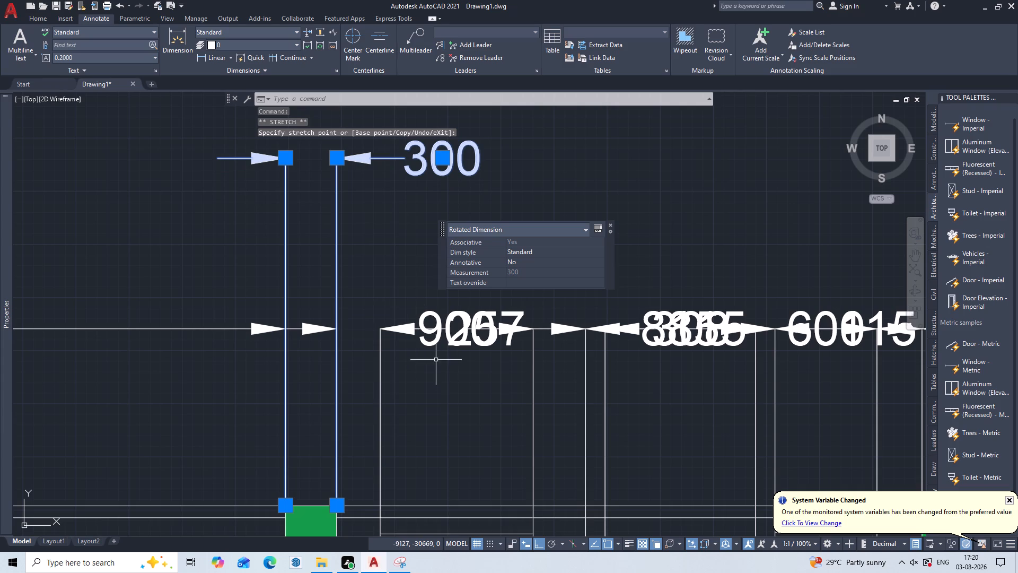
left_click(425, 320)
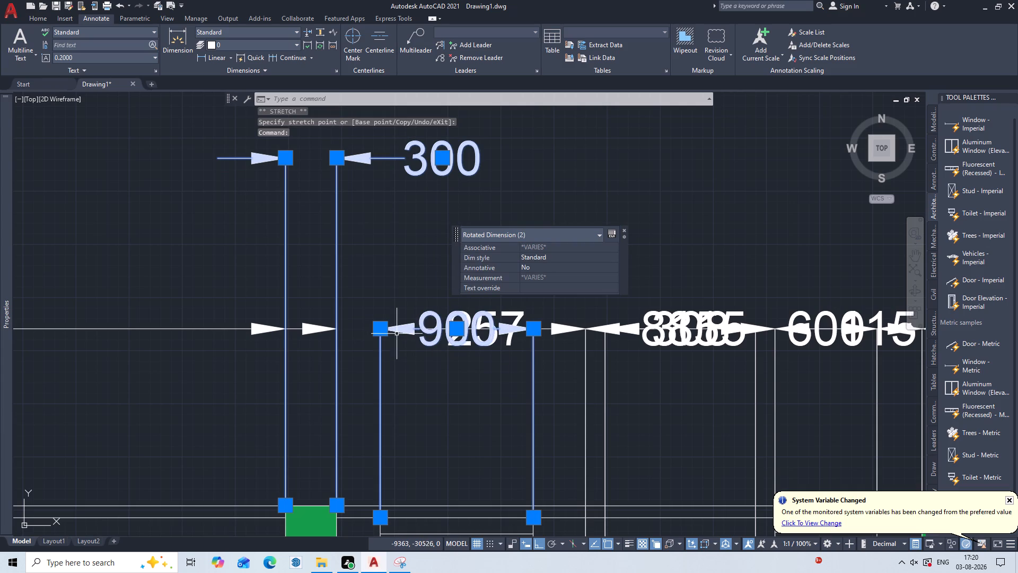
left_click(463, 327)
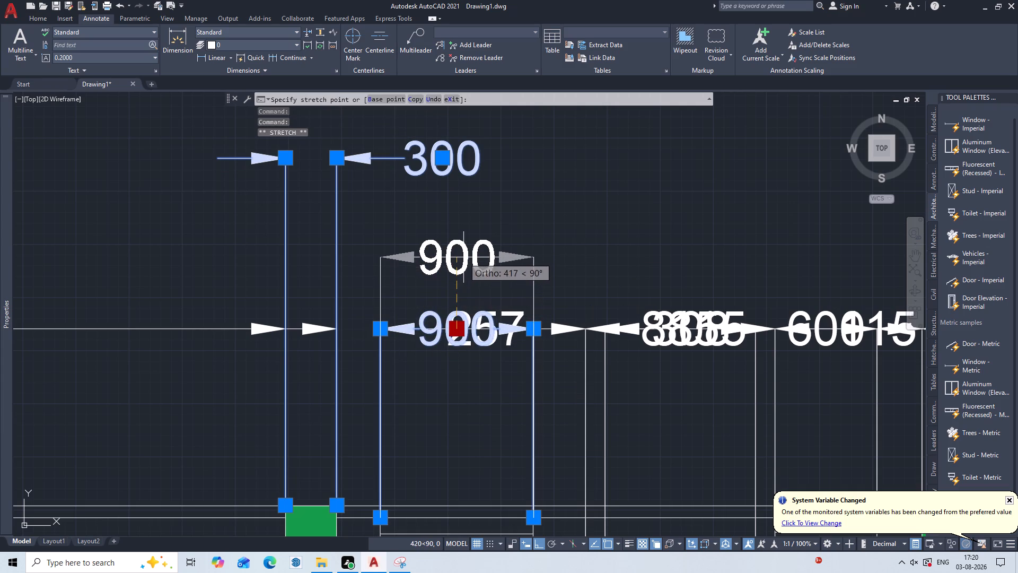
left_click(463, 257)
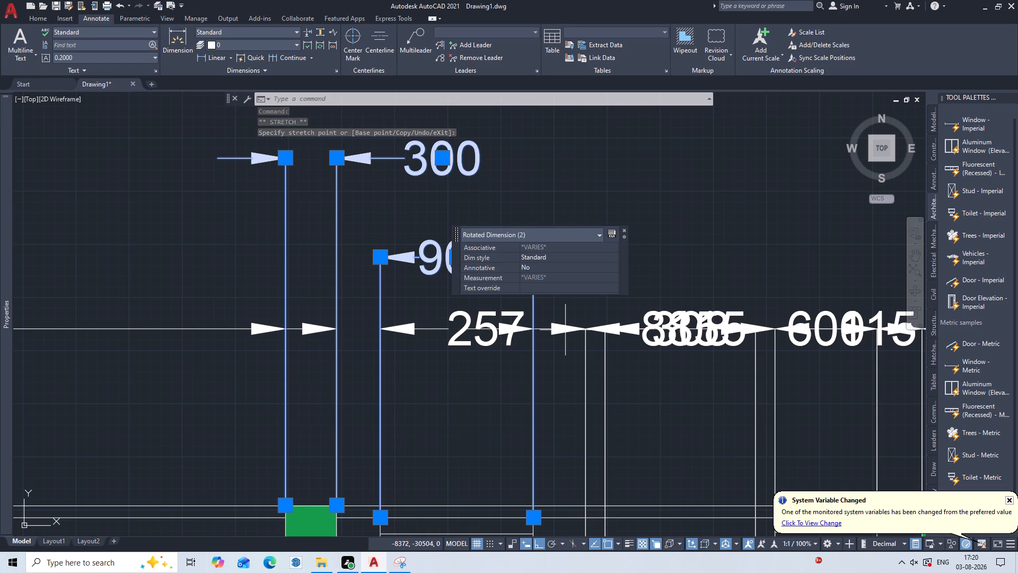
Separate the crowded dimensions at the wall between bath and WC: raise the 885 by about 900 and the 115 to a level below it.
scroll(565, 330, "down", 1)
middle_click_drag(565, 330, 426, 364)
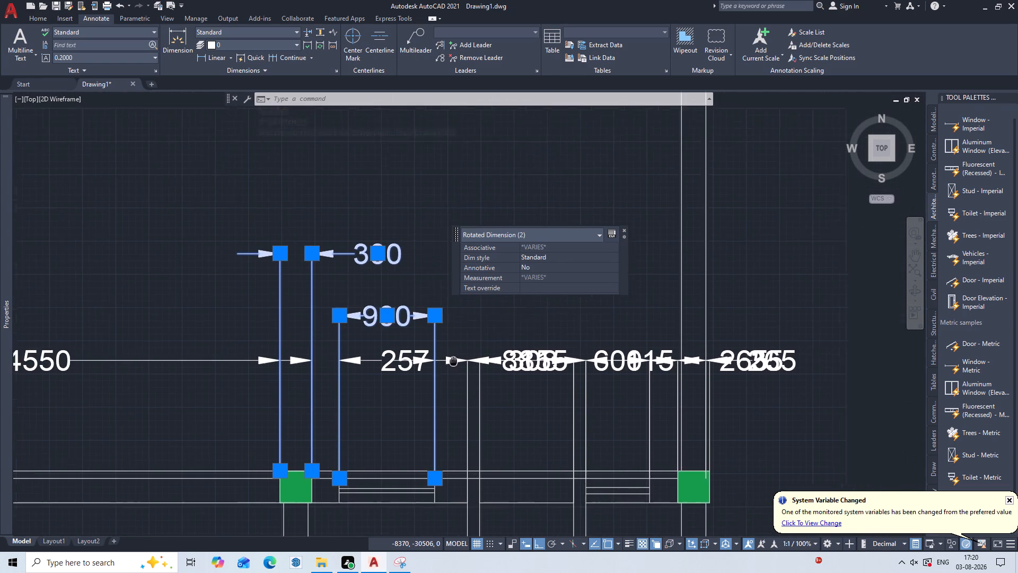
middle_click_drag(426, 364, 419, 366)
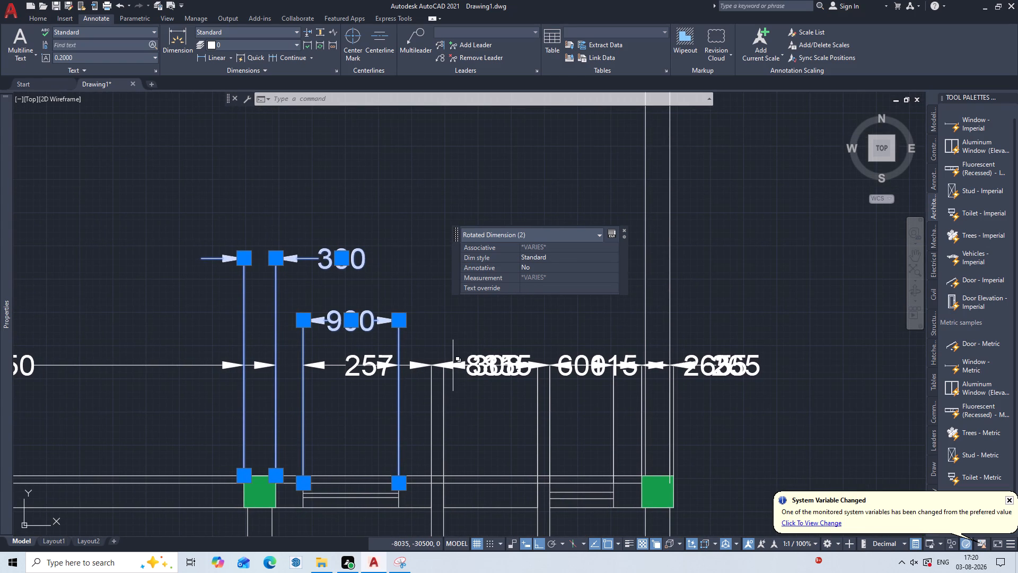
left_click(451, 366)
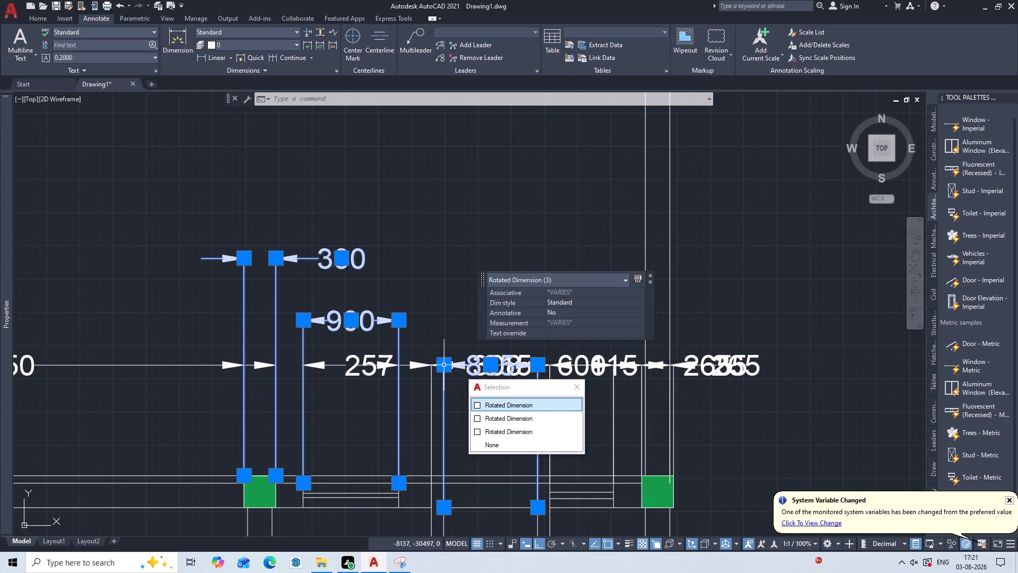
left_click_drag(445, 365, 447, 359)
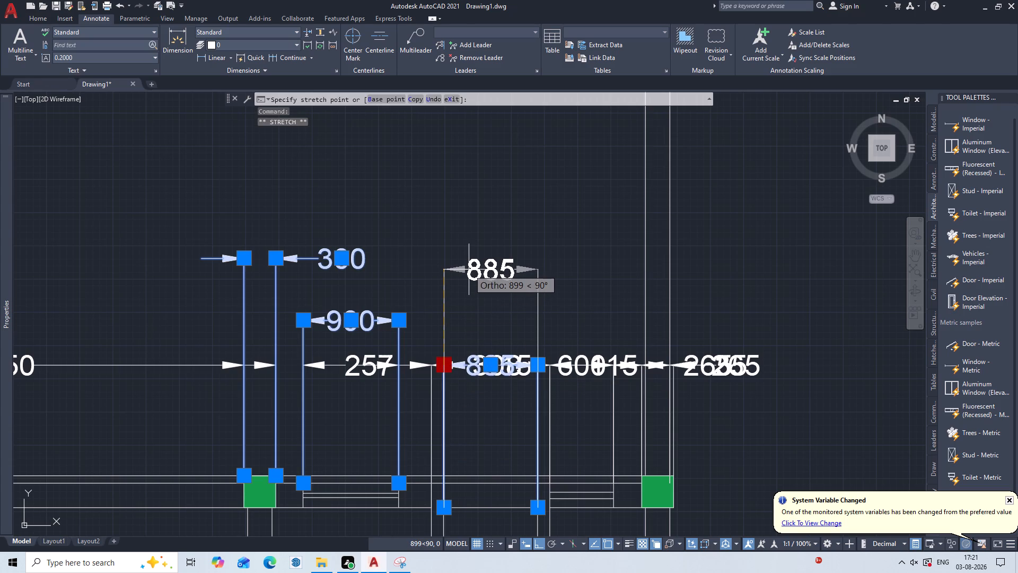
left_click(470, 268)
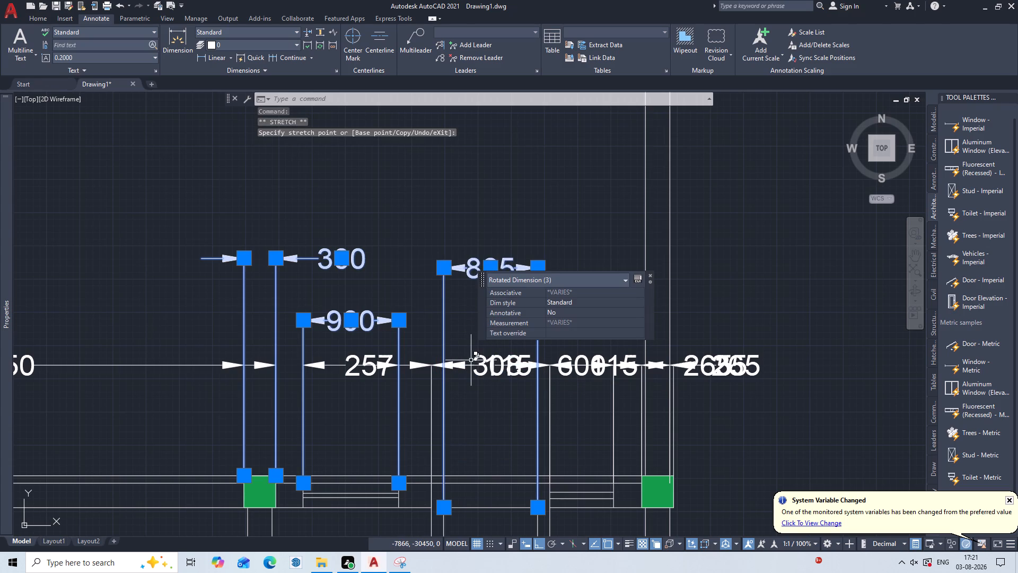
left_click(471, 360)
left_click(456, 370)
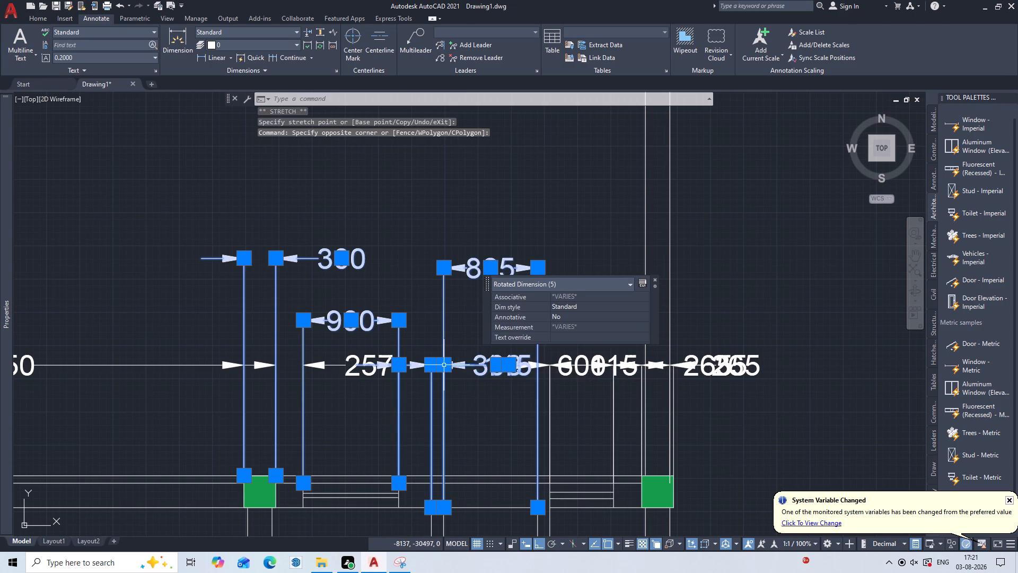
left_click(451, 364)
left_click(465, 309)
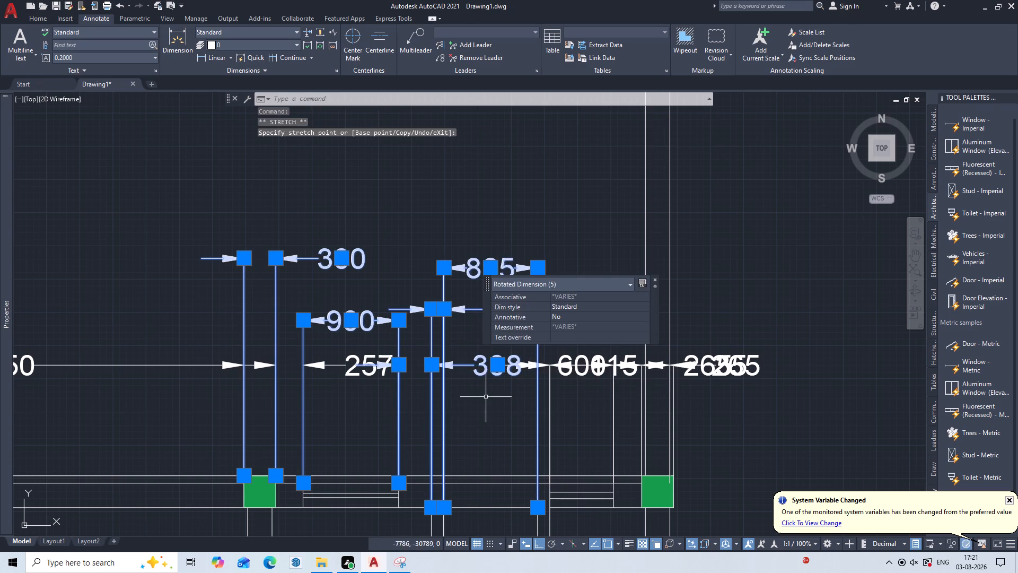
Stagger the dimensions above the WC: raise the 600 window dimension by about 849 and the adjoining 115 wall dimension by about 500.
middle_click_drag(486, 367, 429, 327)
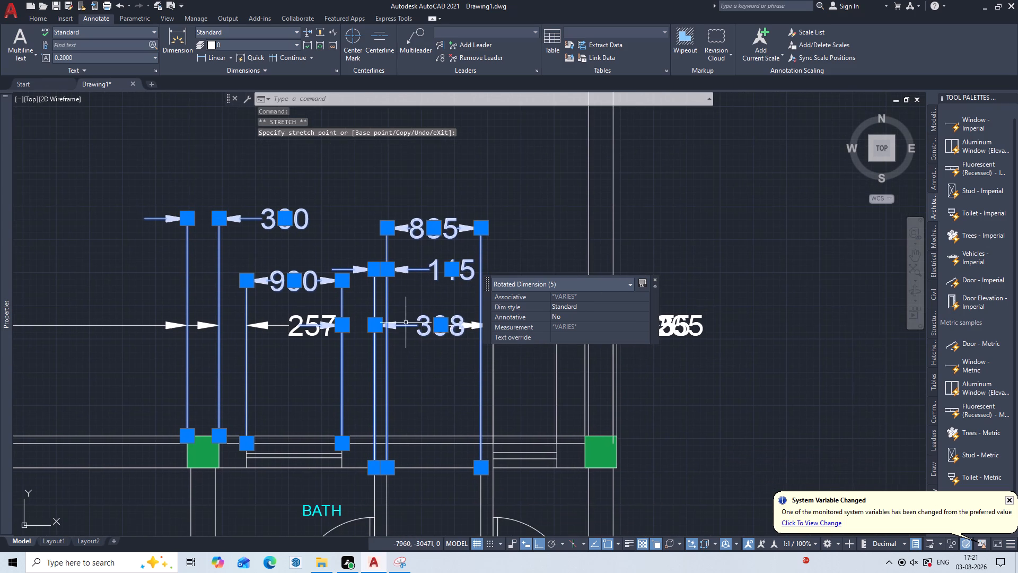
key("Escape")
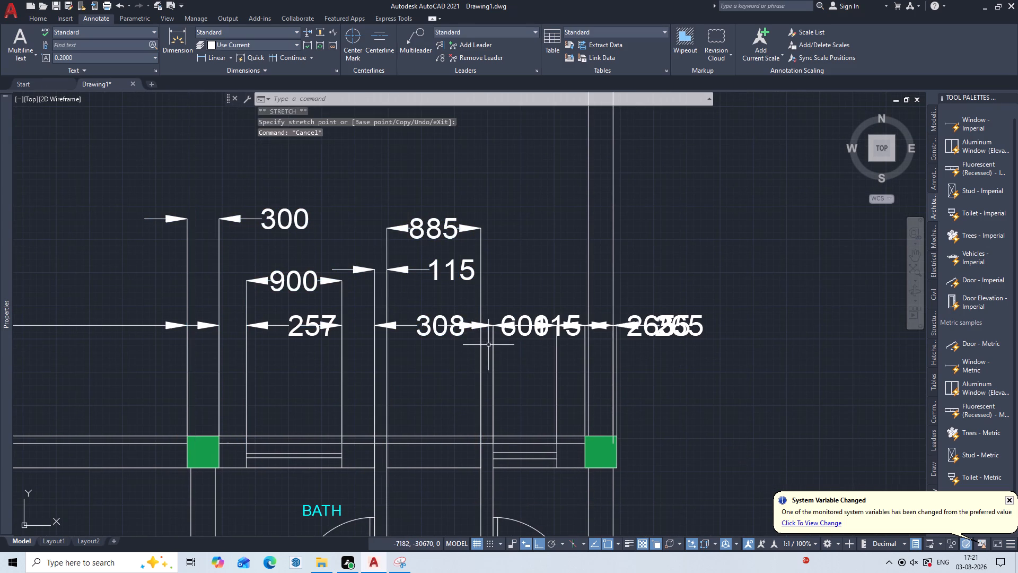
left_click(511, 318)
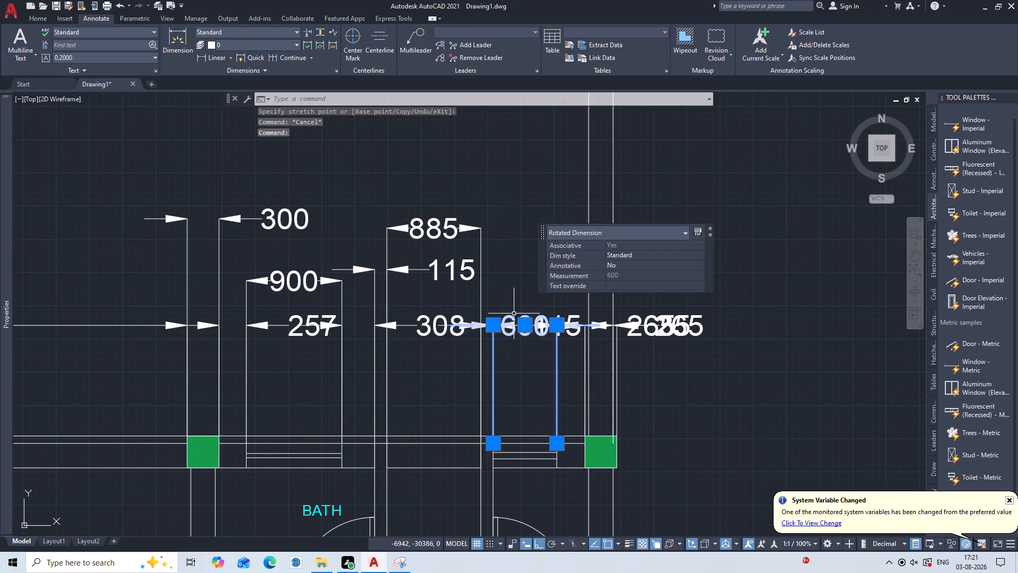
left_click(532, 320)
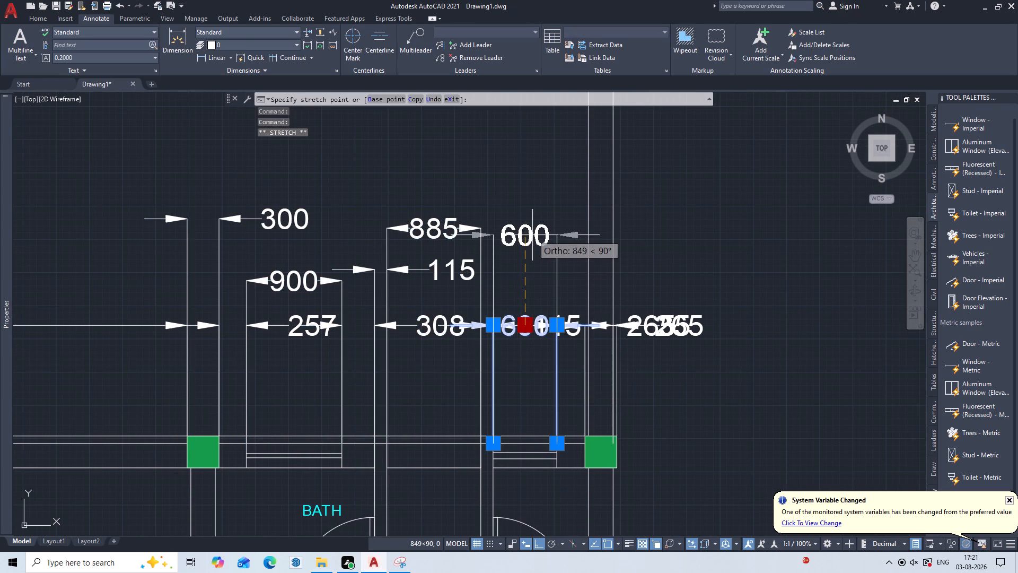
left_click(532, 235)
left_click(570, 323)
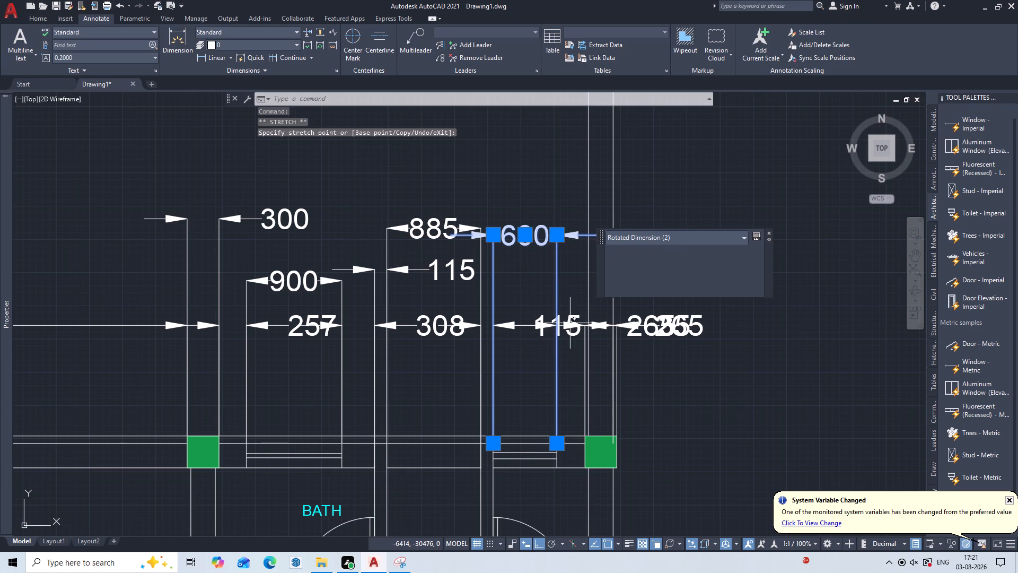
key("Escape")
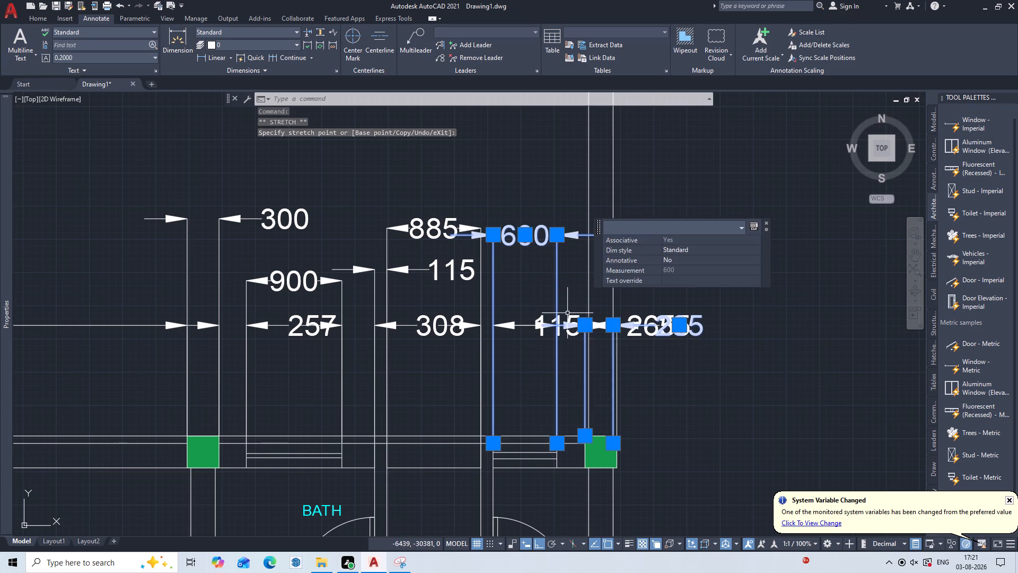
left_click(542, 318)
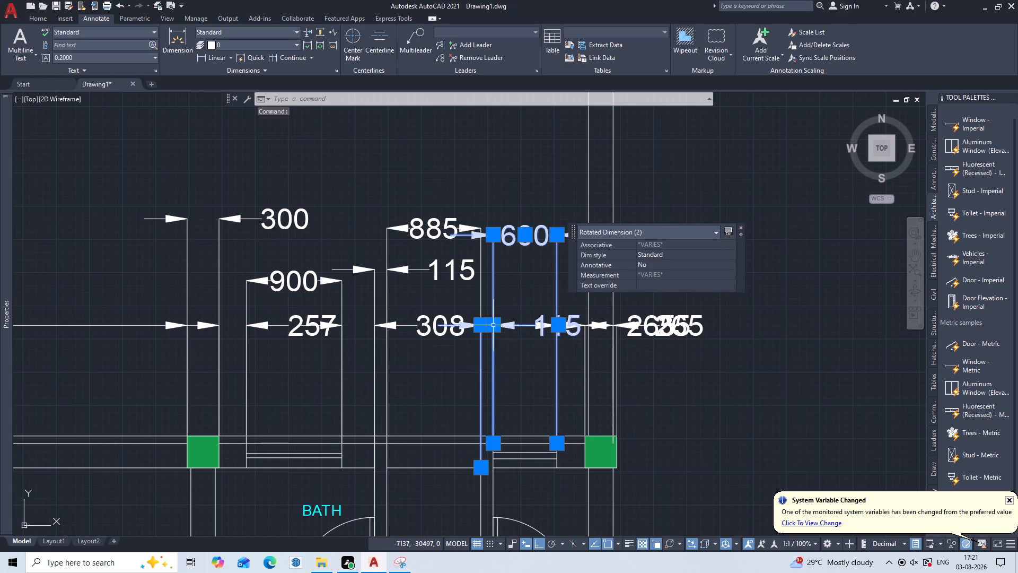
left_click(491, 324)
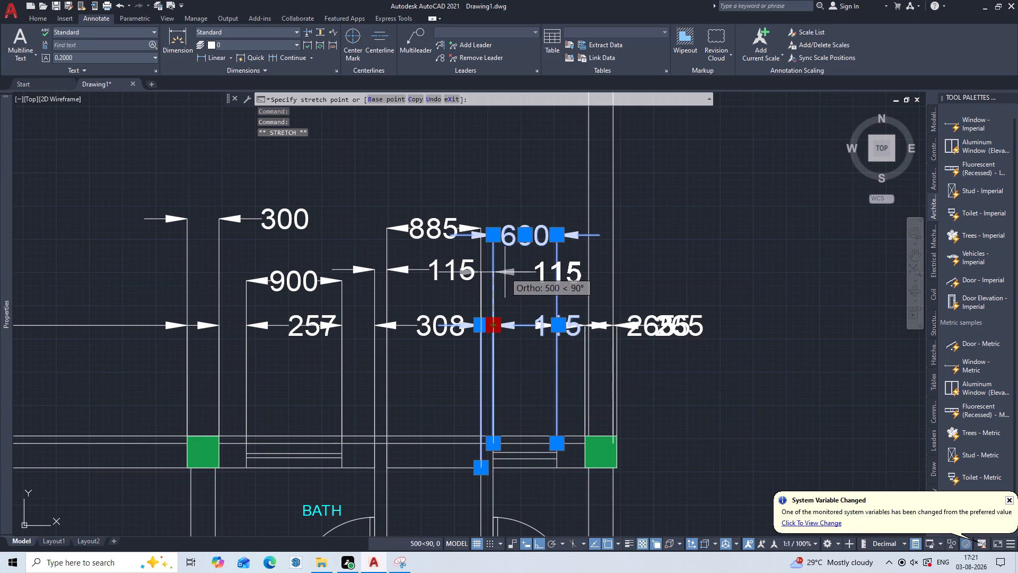
left_click(505, 272)
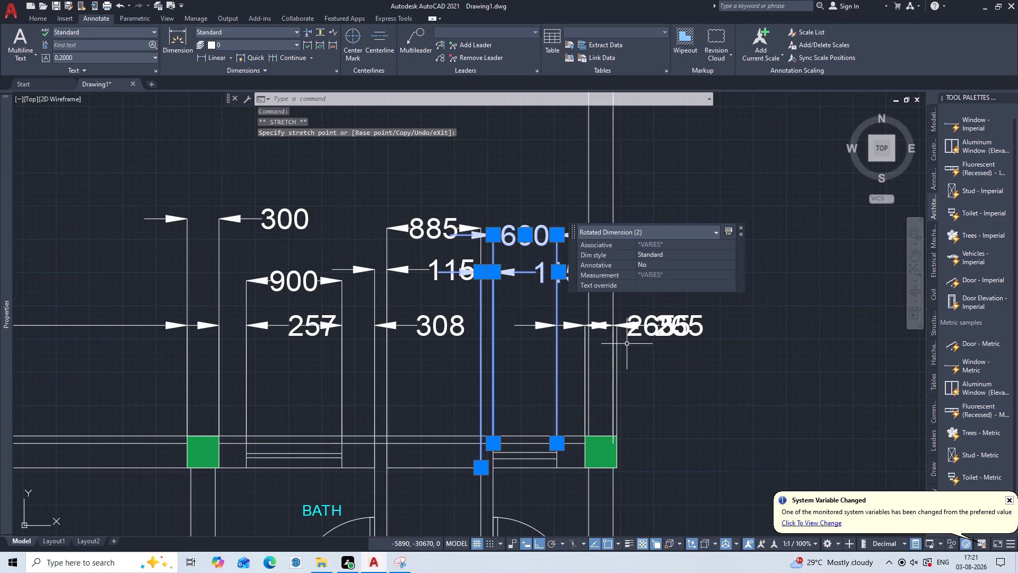
Separate the overlapping dimensions at the column beside the WC: raise one 265 by about 330 and lower the 35 below the dimension line.
middle_click_drag(627, 344, 415, 376)
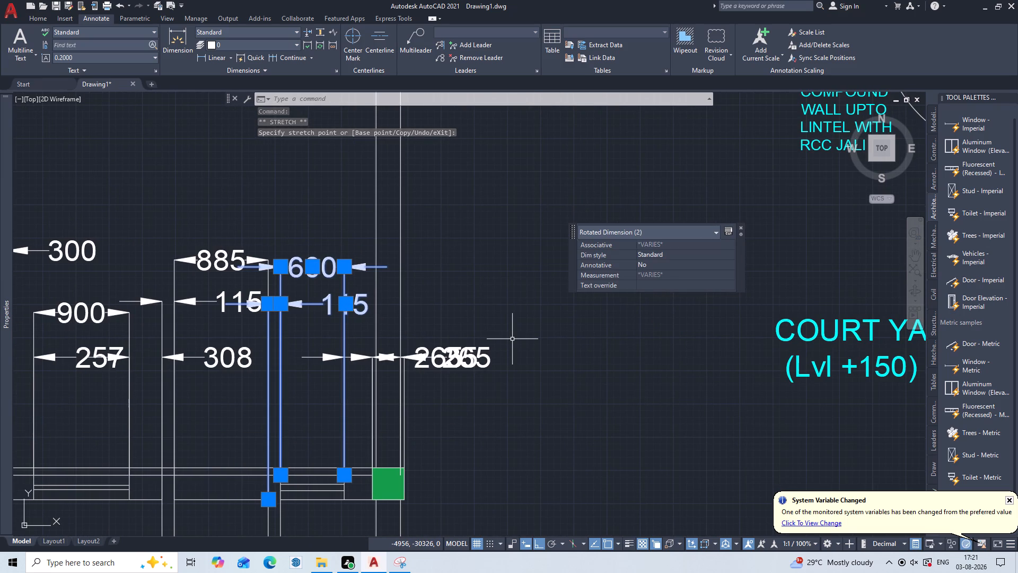
scroll(394, 382, "up", 2)
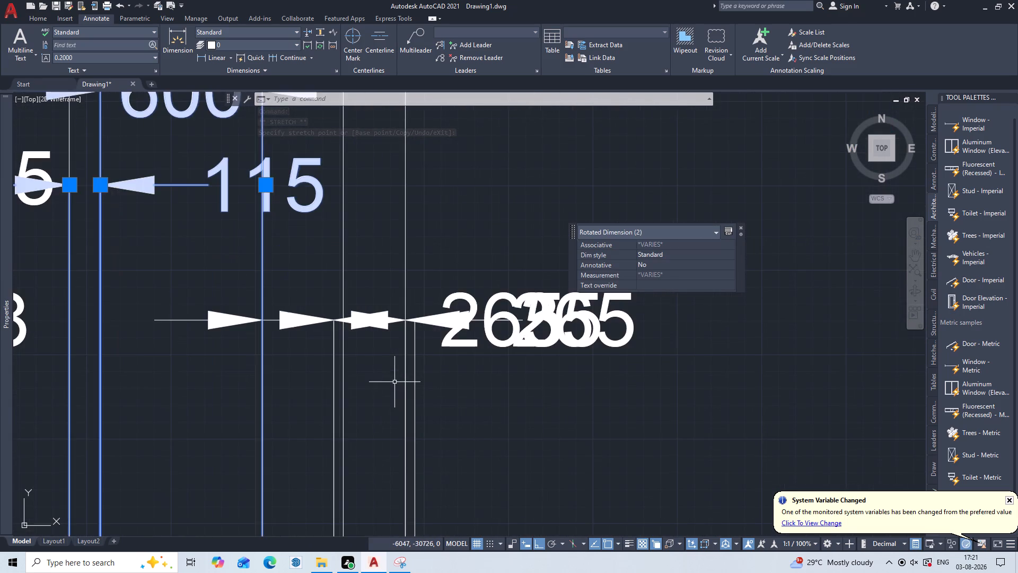
scroll(415, 375, "down", 3)
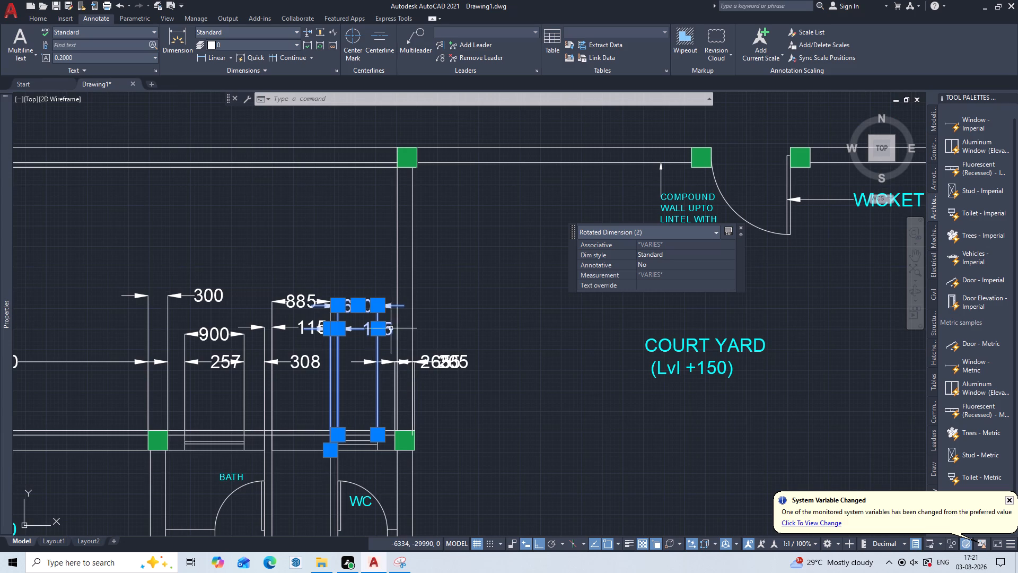
scroll(391, 326, "up", 2)
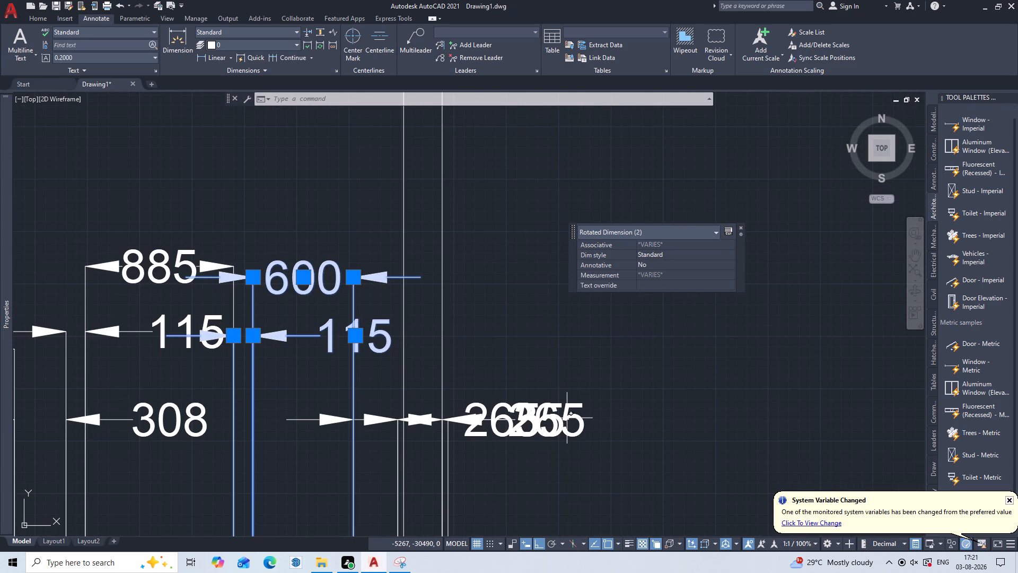
left_click(567, 418)
left_click_drag(550, 420, 549, 415)
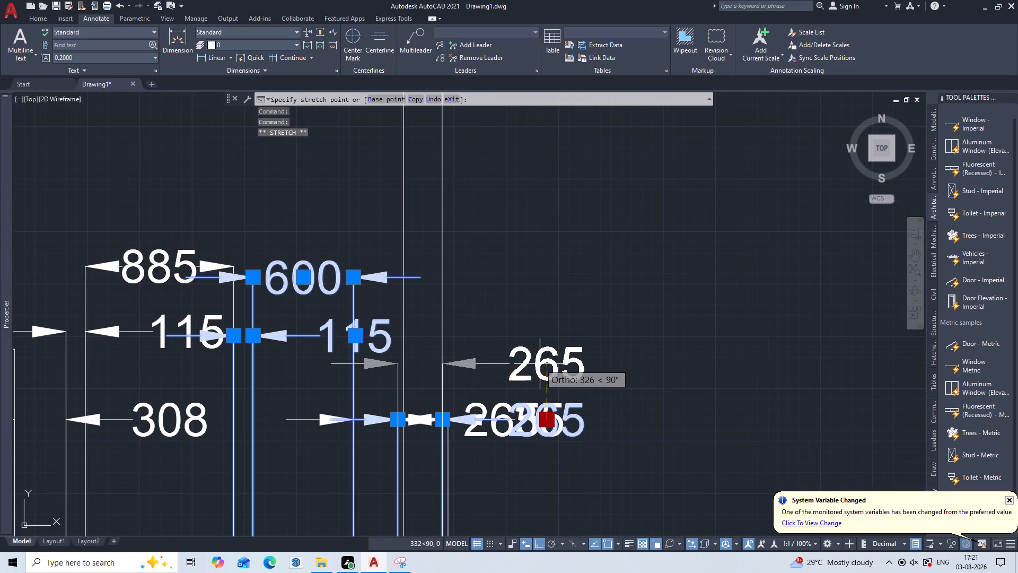
left_click(540, 364)
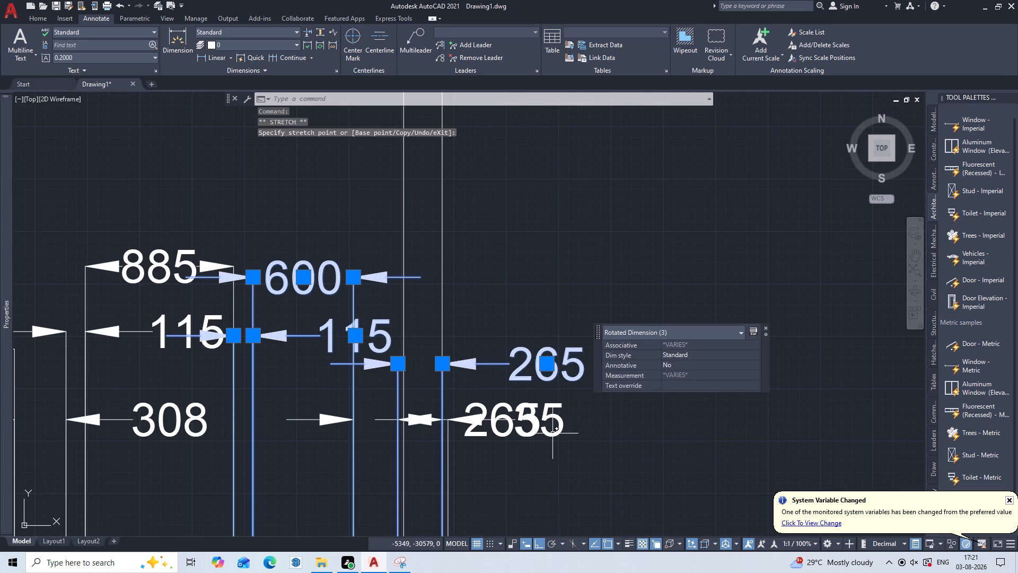
left_click(552, 433)
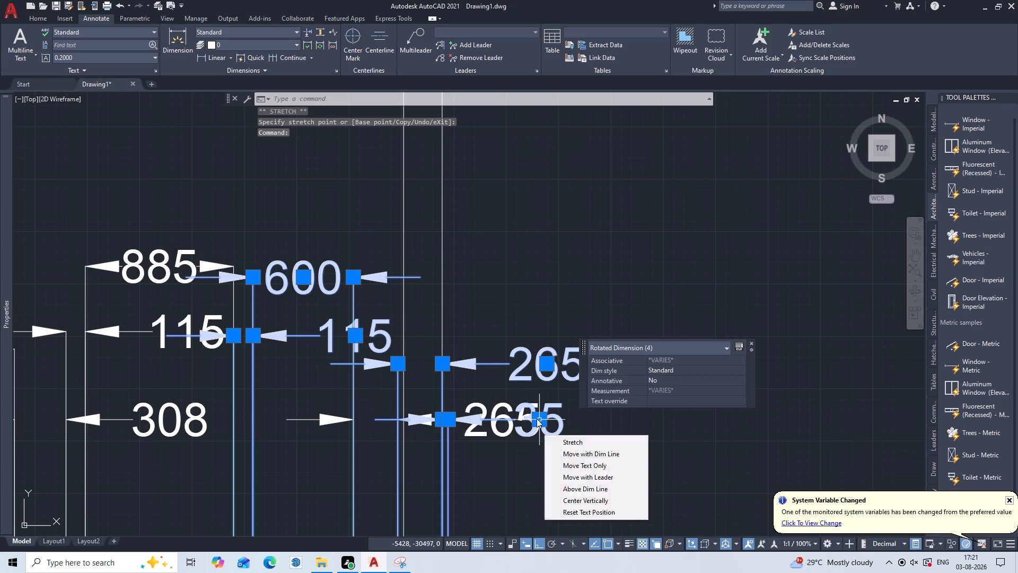
left_click(537, 419)
left_click(525, 481)
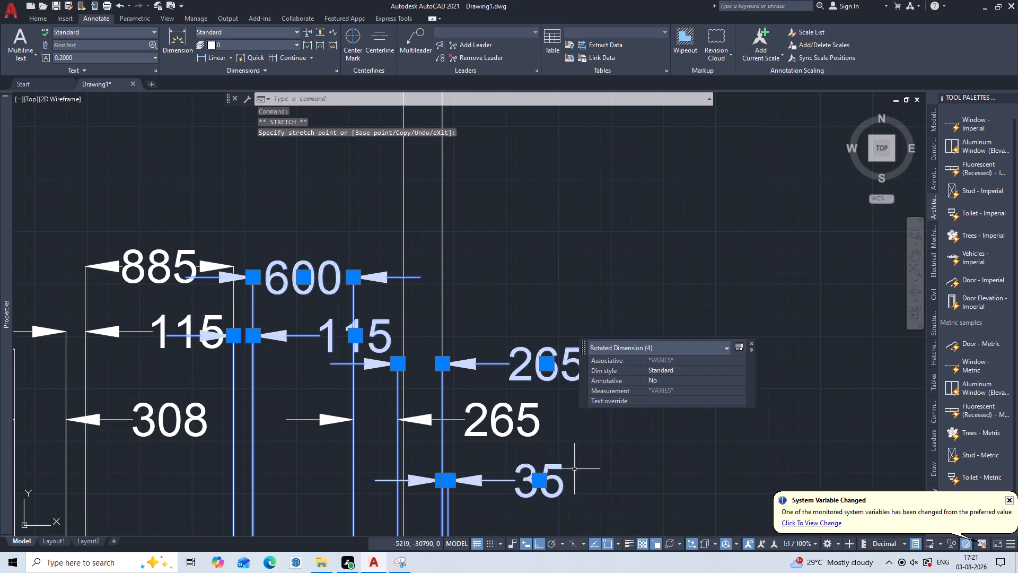
key("Escape")
Lower the 257 dimension between the column and the bath window by about 366, clear of the adjoining arrows.
scroll(613, 452, "down", 1)
middle_click_drag(614, 451, 677, 366)
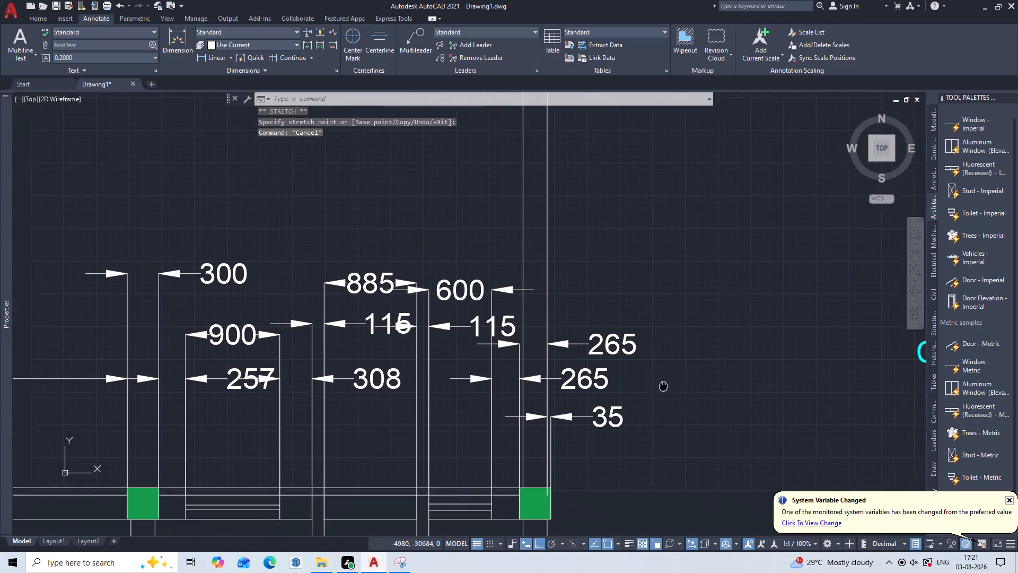
middle_click_drag(677, 366, 702, 339)
scroll(729, 318, "down", 2)
middle_click_drag(693, 378, 669, 325)
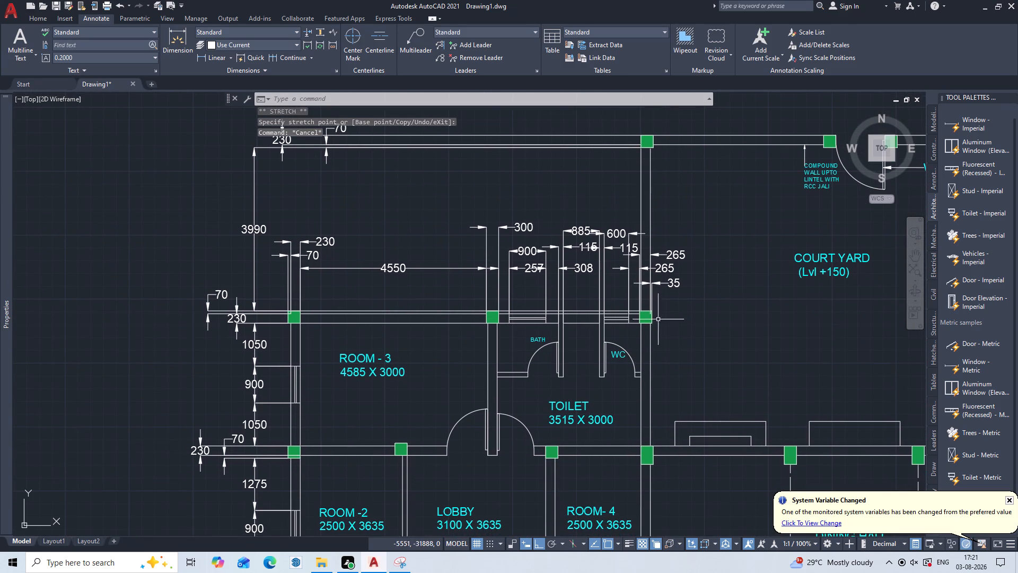
scroll(548, 258, "up", 1)
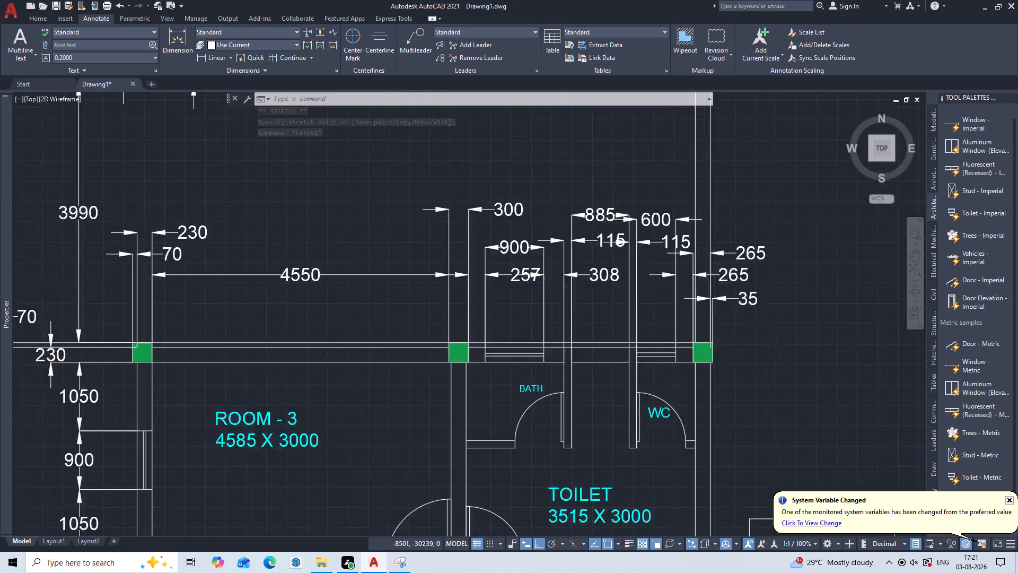
scroll(548, 258, "up", 1)
left_click(528, 285)
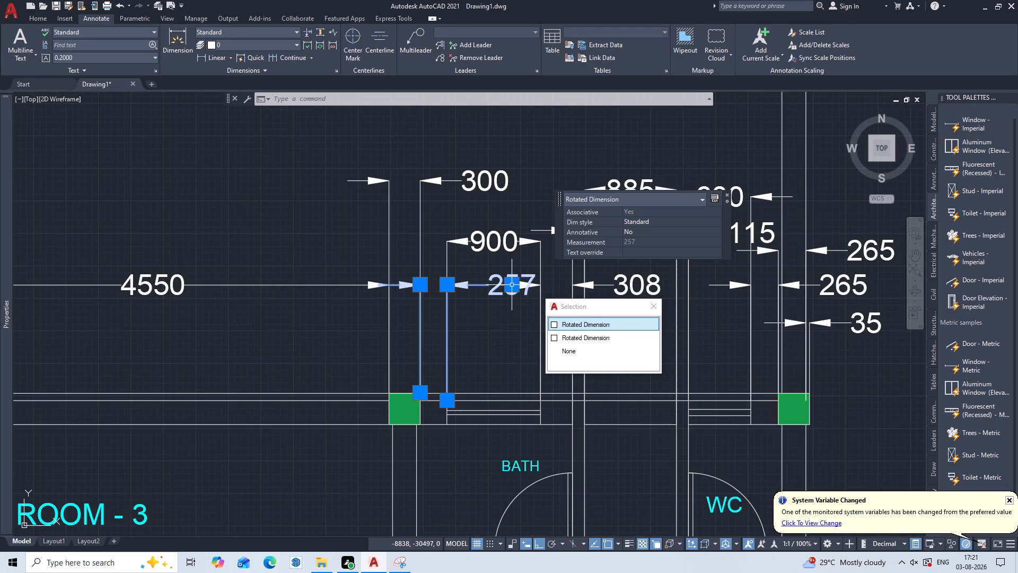
left_click(511, 284)
left_click(512, 323)
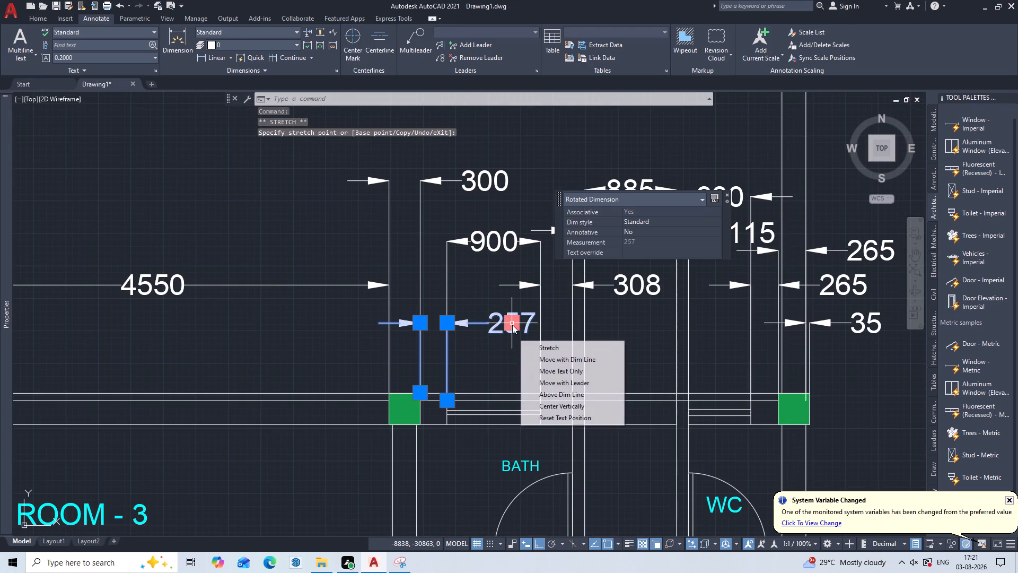
key("Escape")
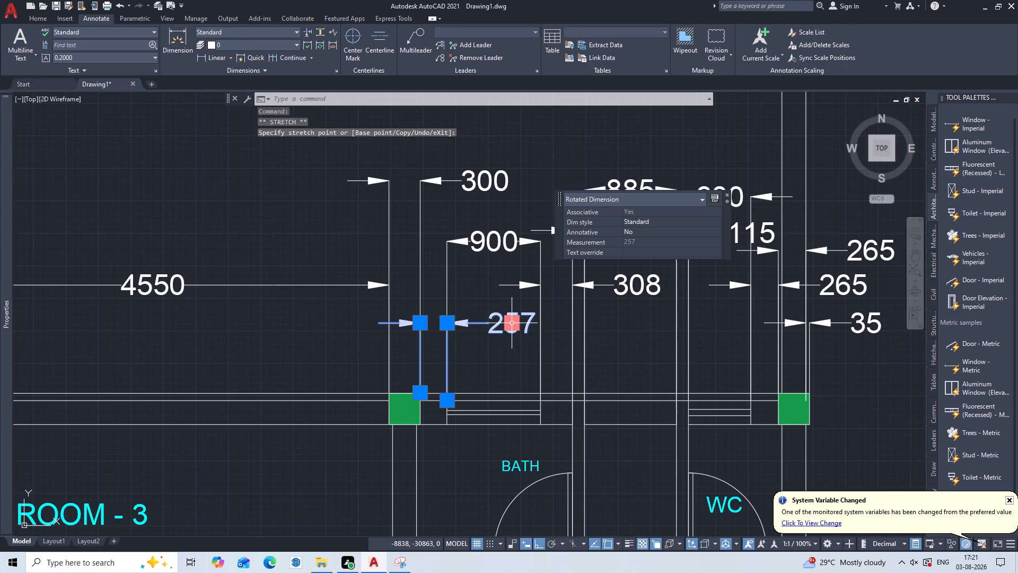
key("Escape")
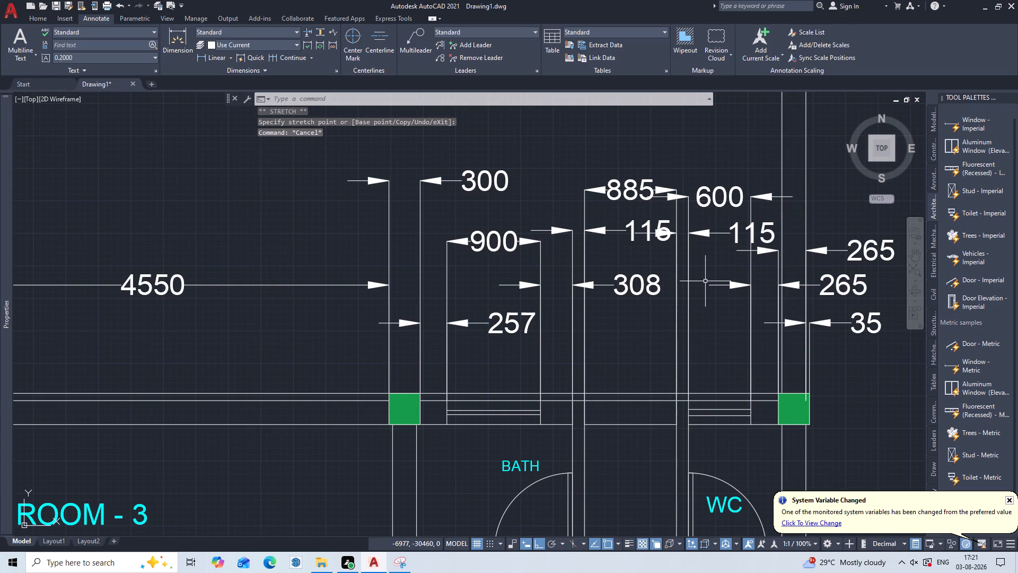
Clear the overlaps at the bath–WC walls: lower the 115 wall dimension to just above the 308 and raise the 885 slightly.
scroll(705, 281, "down", 1)
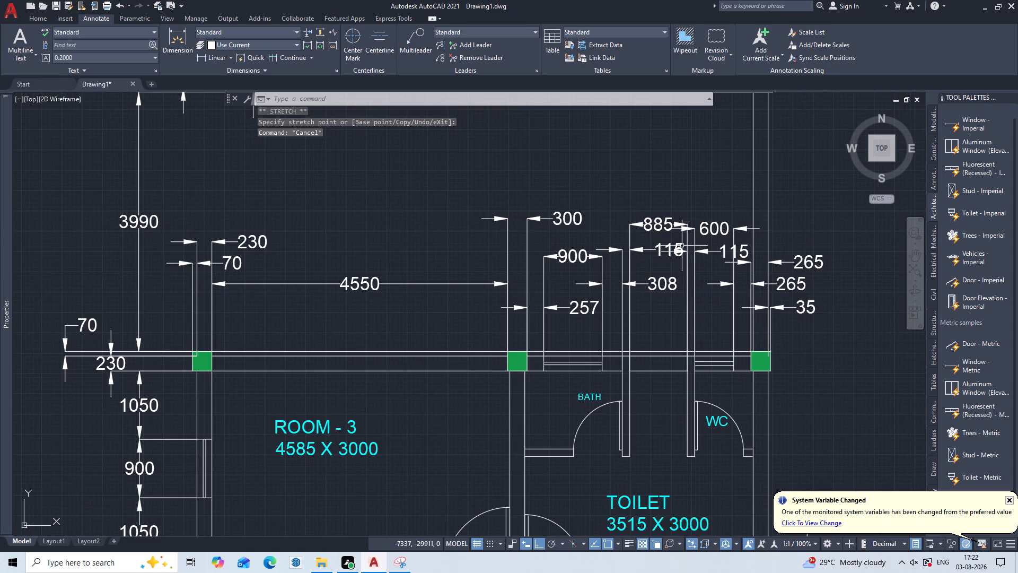
scroll(682, 246, "up", 2)
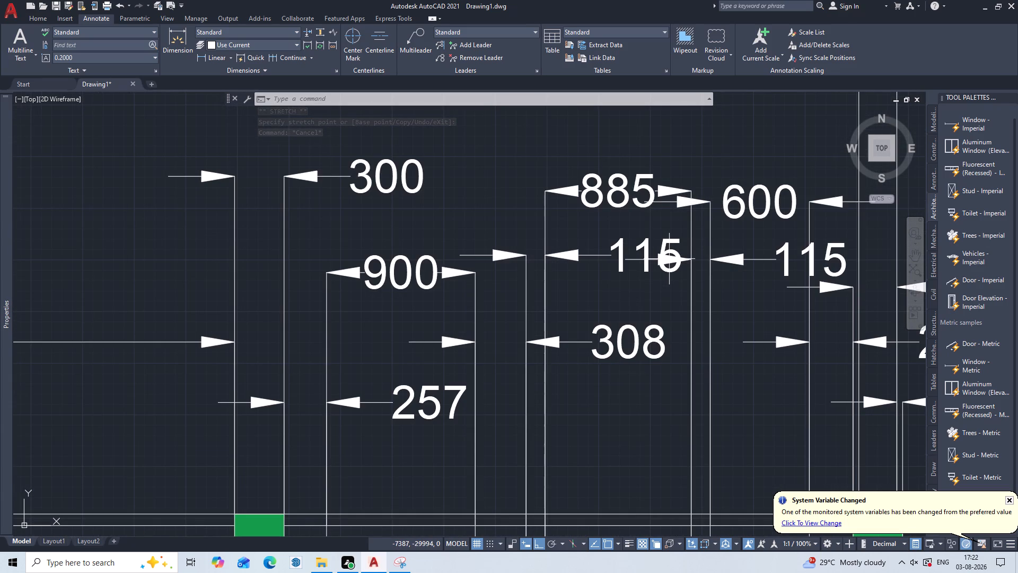
left_click(672, 244)
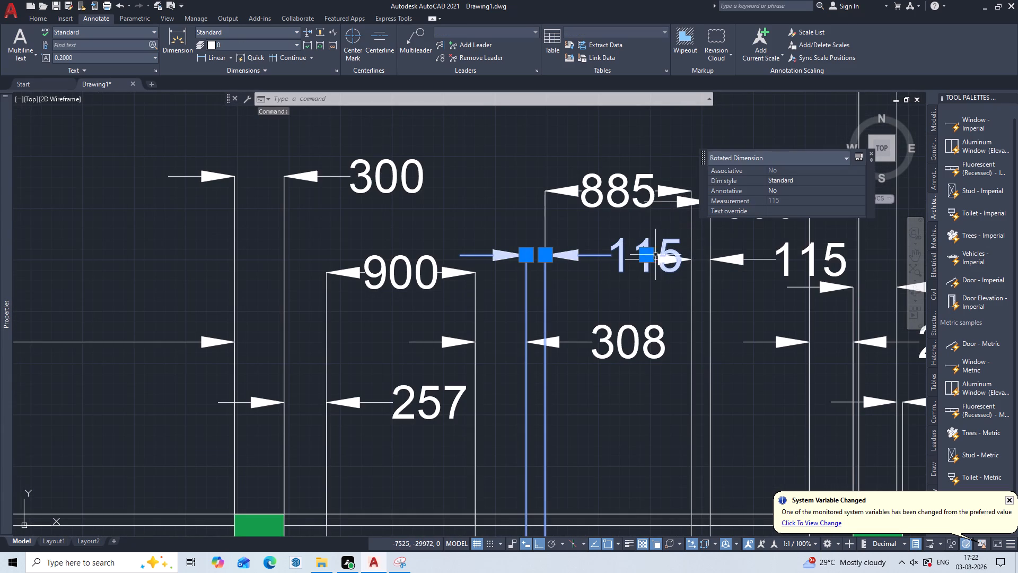
left_click(651, 253)
left_click(650, 290)
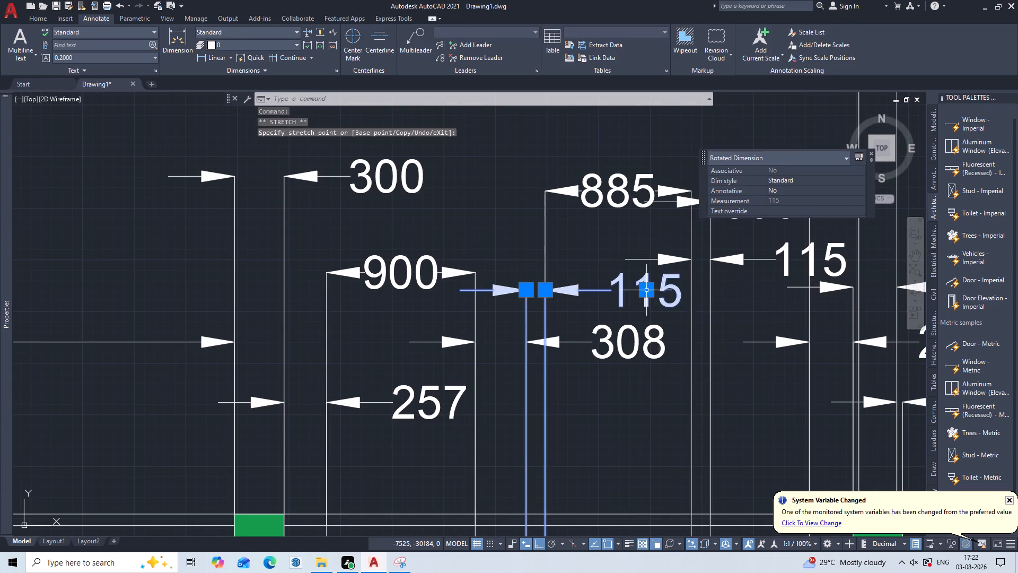
left_click(631, 185)
left_click(577, 203)
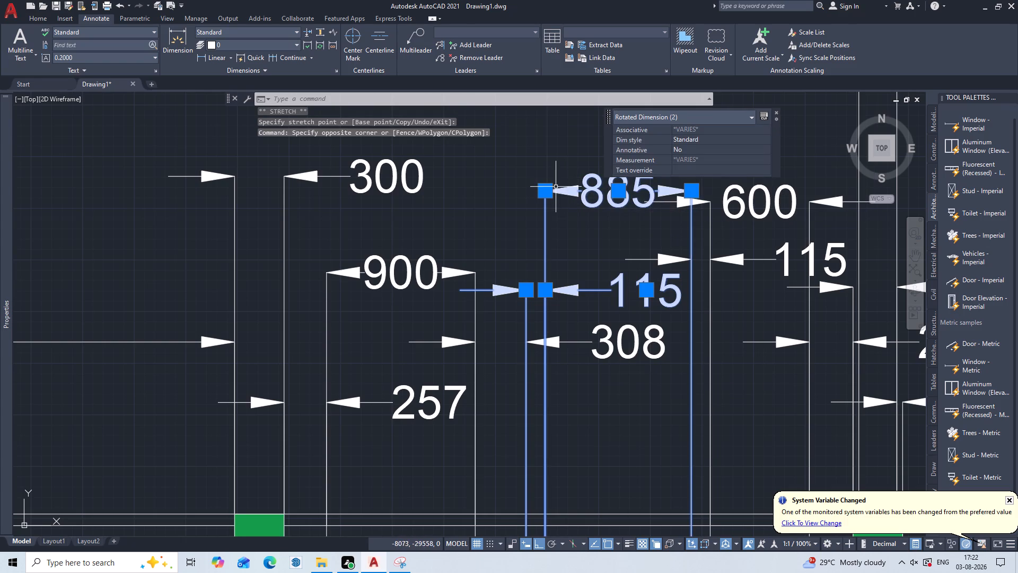
left_click(549, 189)
left_click(551, 170)
key("Escape")
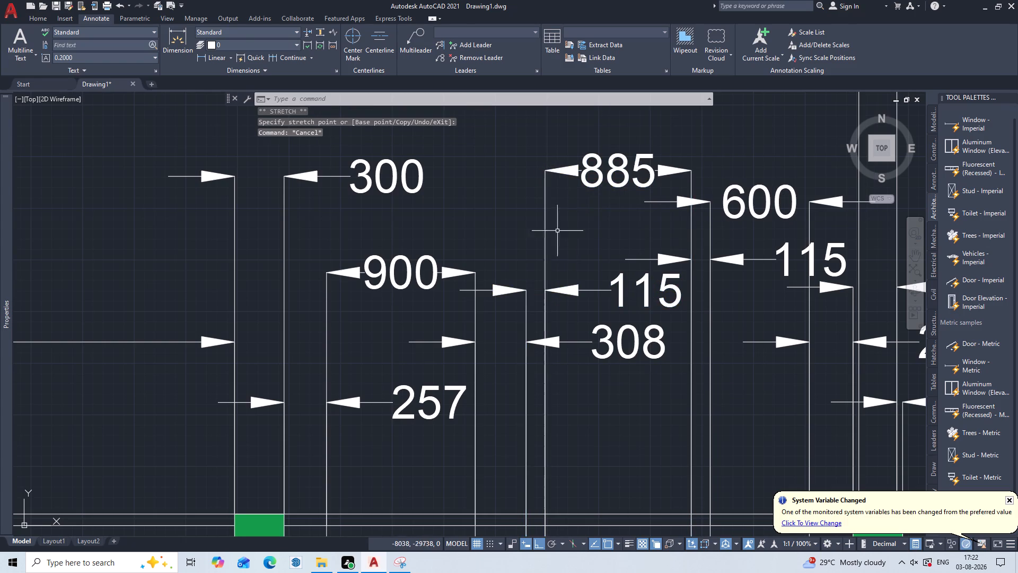
Check the dimensions above Room-3 and the toilet and along the outer wall down to Room-1, then the whole plan.
scroll(573, 294, "down", 2)
middle_click_drag(582, 328, 578, 265)
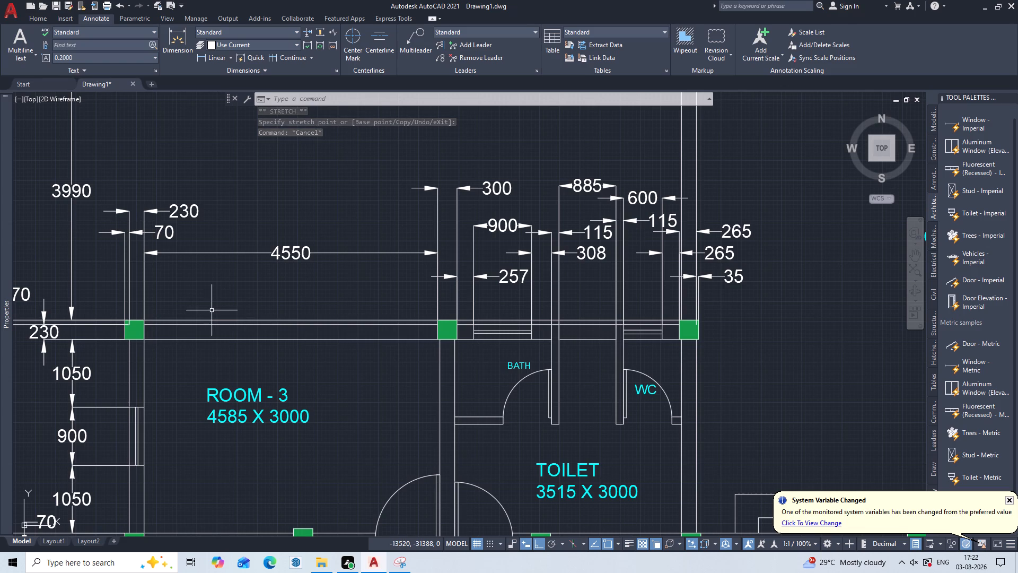
middle_click_drag(212, 310, 419, 263)
middle_click(422, 263)
middle_click_drag(329, 384, 477, 255)
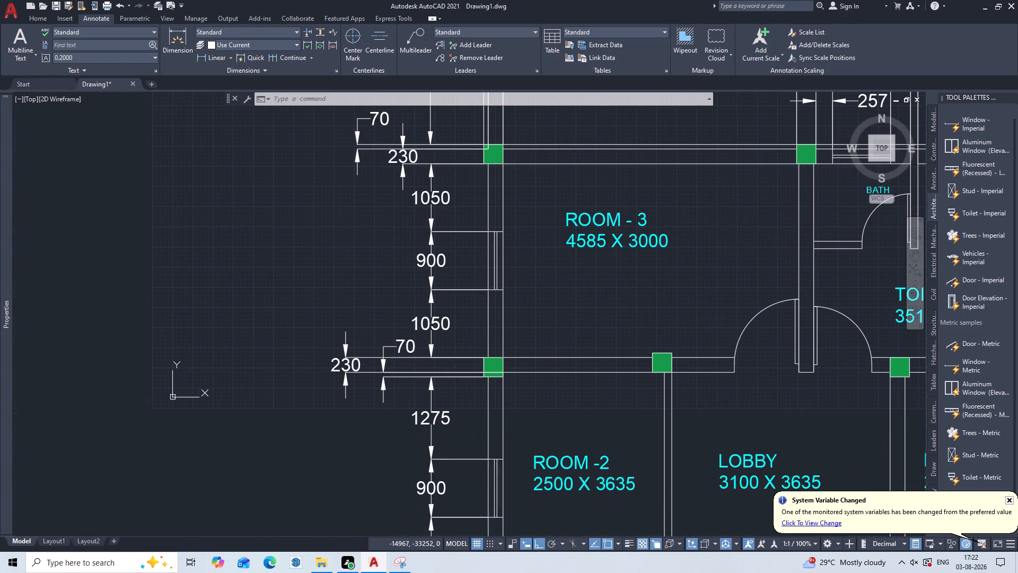
middle_click_drag(456, 349, 382, 145)
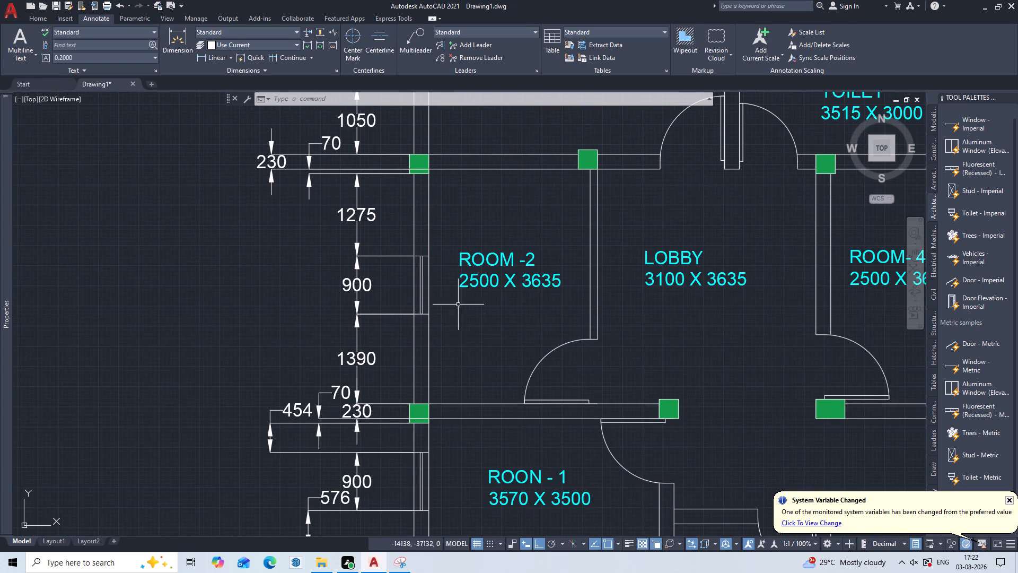
middle_click_drag(445, 358, 400, 257)
scroll(440, 331, "down", 1)
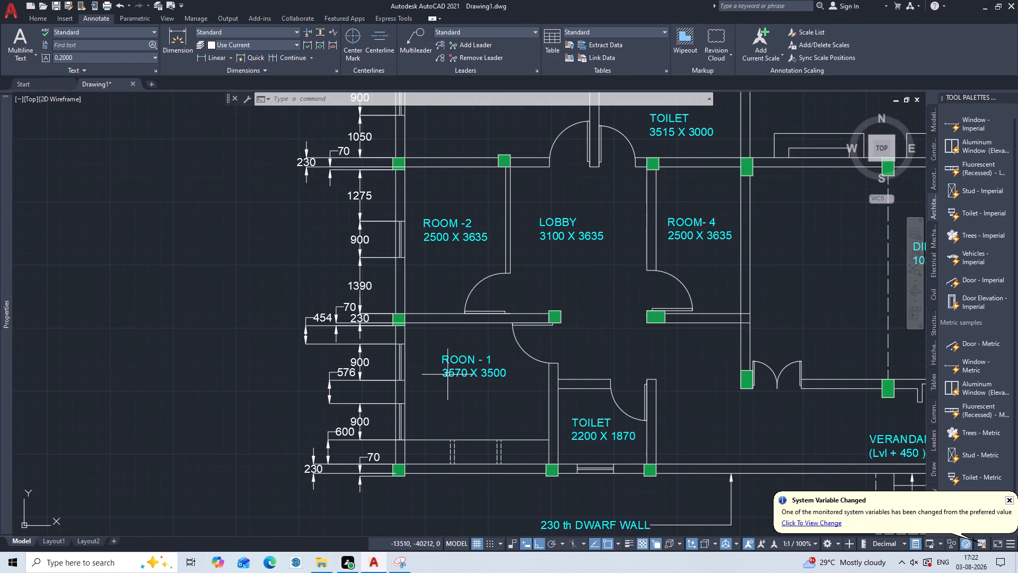
middle_click_drag(447, 375, 207, 371)
scroll(432, 313, "down", 2)
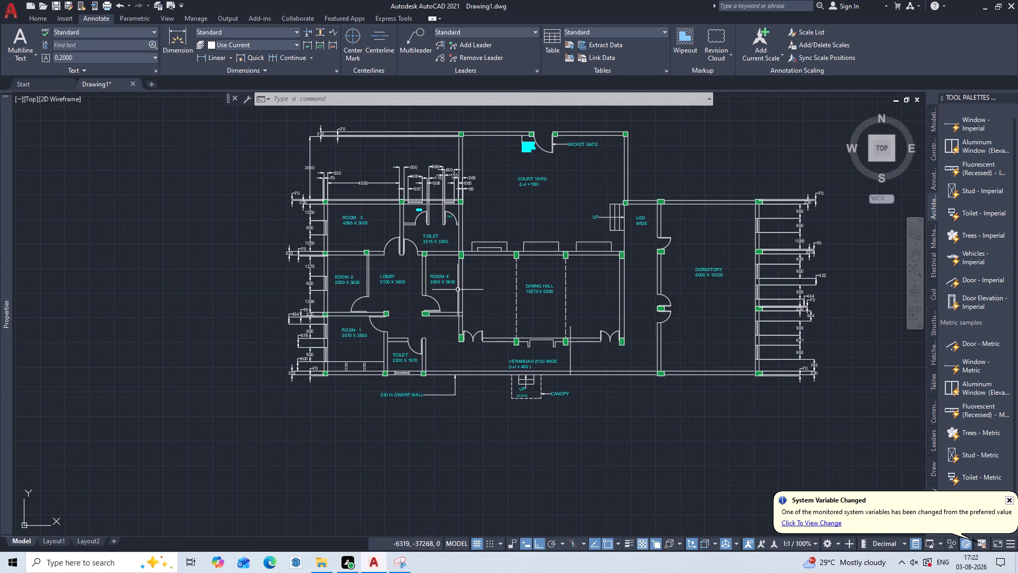
middle_click_drag(467, 276, 360, 333)
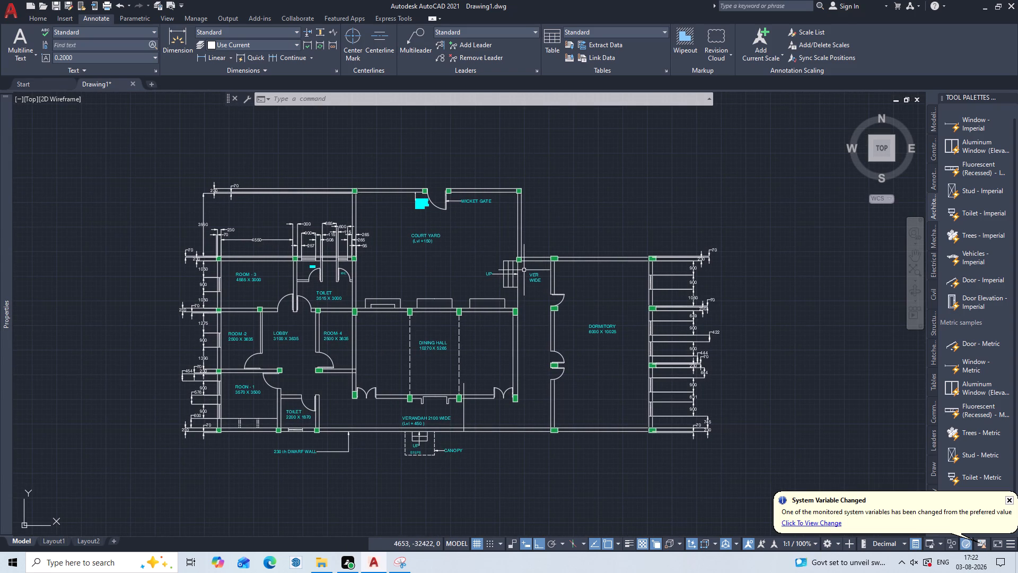
Add continuous Quick Dimensions to the courtyard's outer wall with its columns and wicket gate opening, placing the line just outside the wall.
scroll(352, 199, "up", 2)
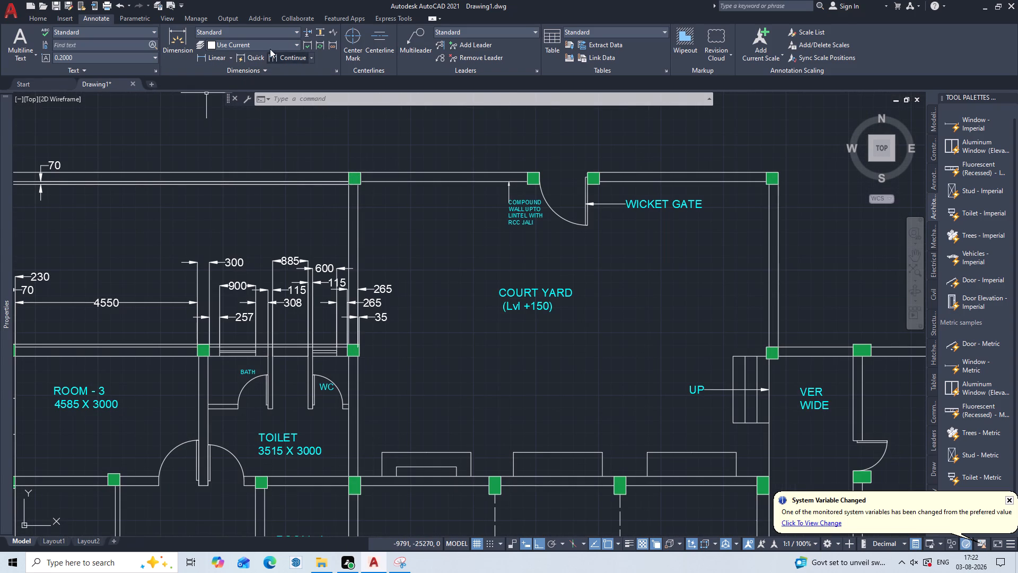
left_click(256, 56)
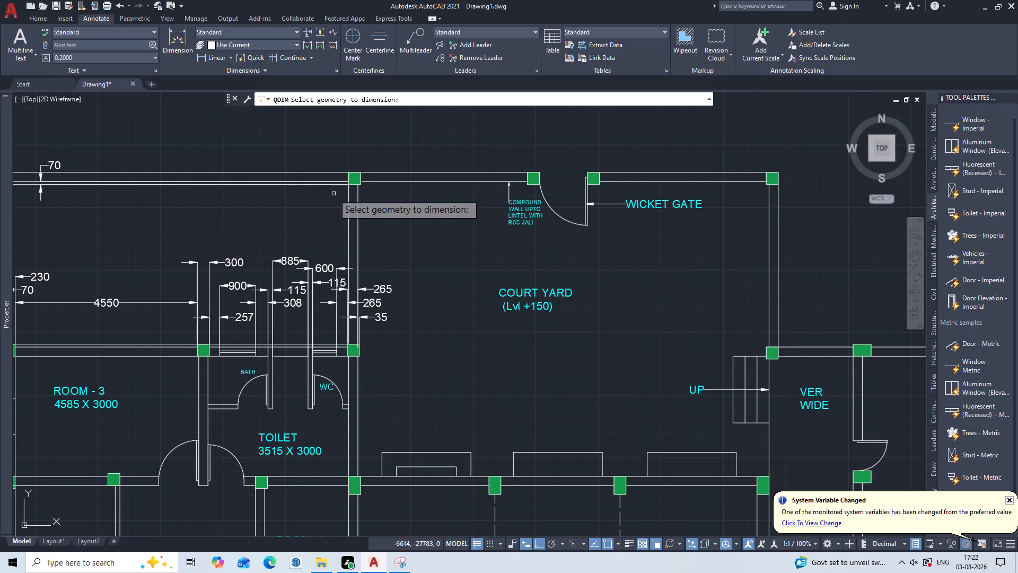
left_click(335, 190)
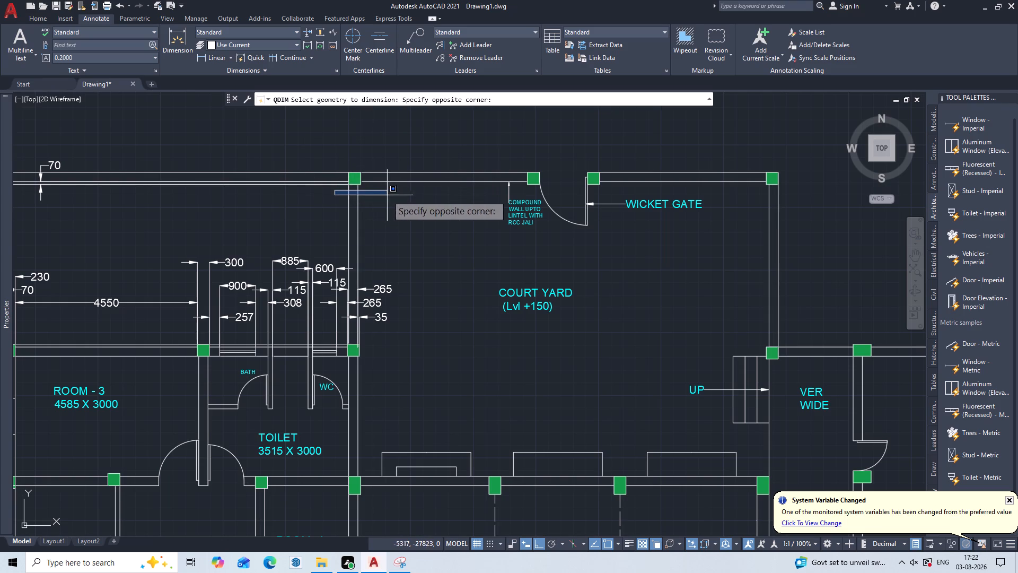
left_click(786, 161)
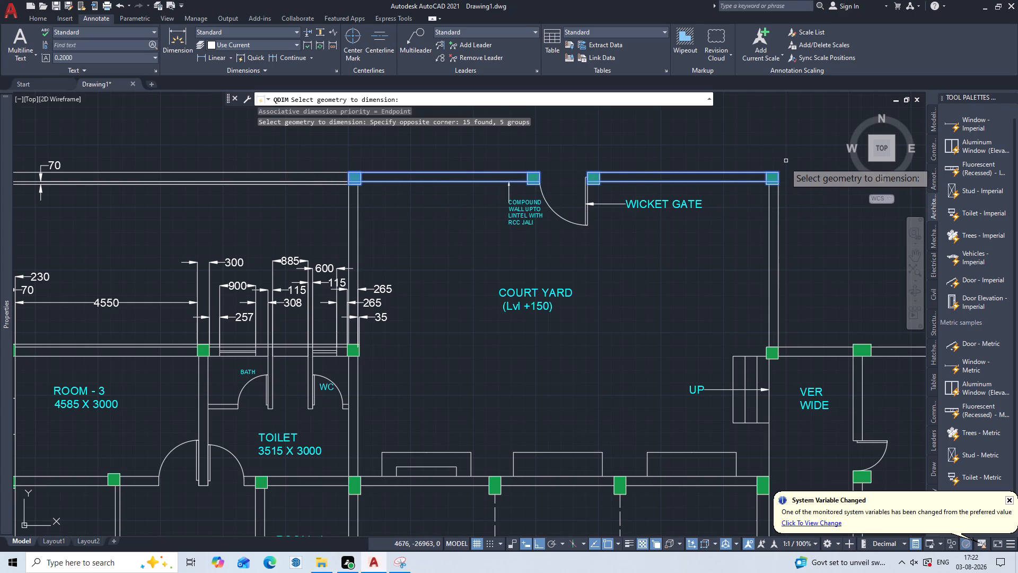
key("Return")
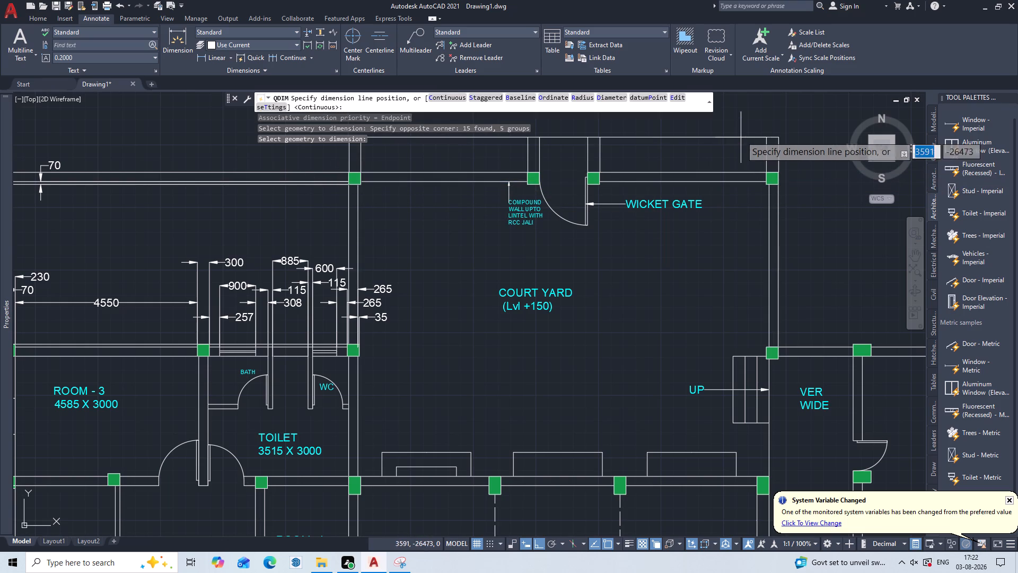
left_click(724, 151)
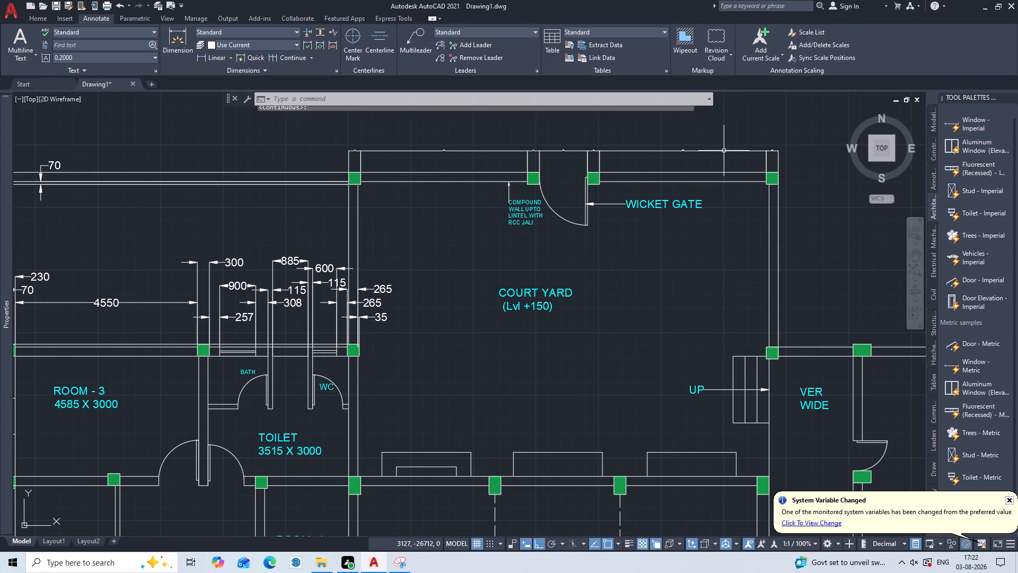
Set the arrow size of the seven new dimensions along the courtyard's outer wall to 200.
left_click_drag(805, 127, 806, 132)
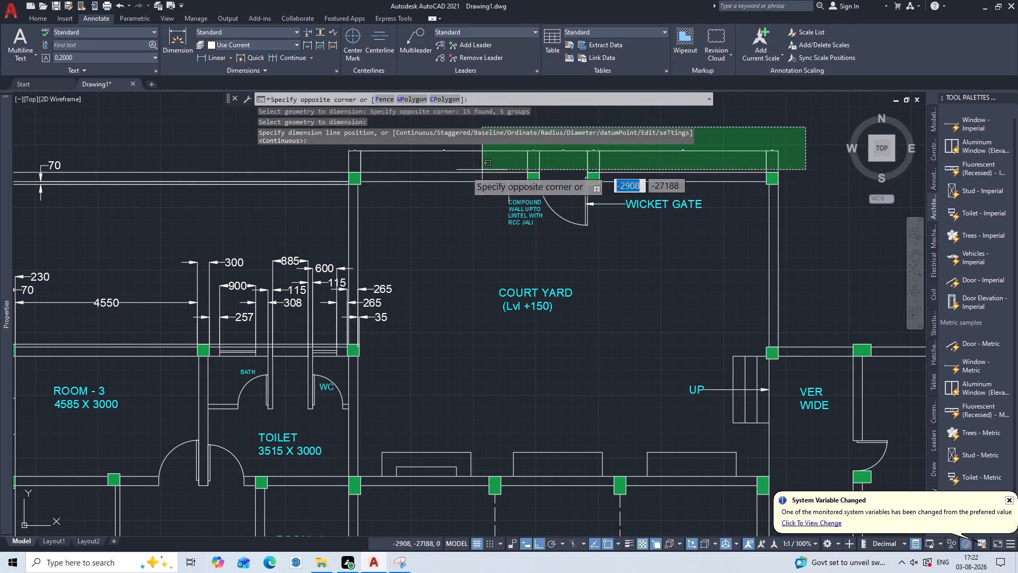
left_click(302, 163)
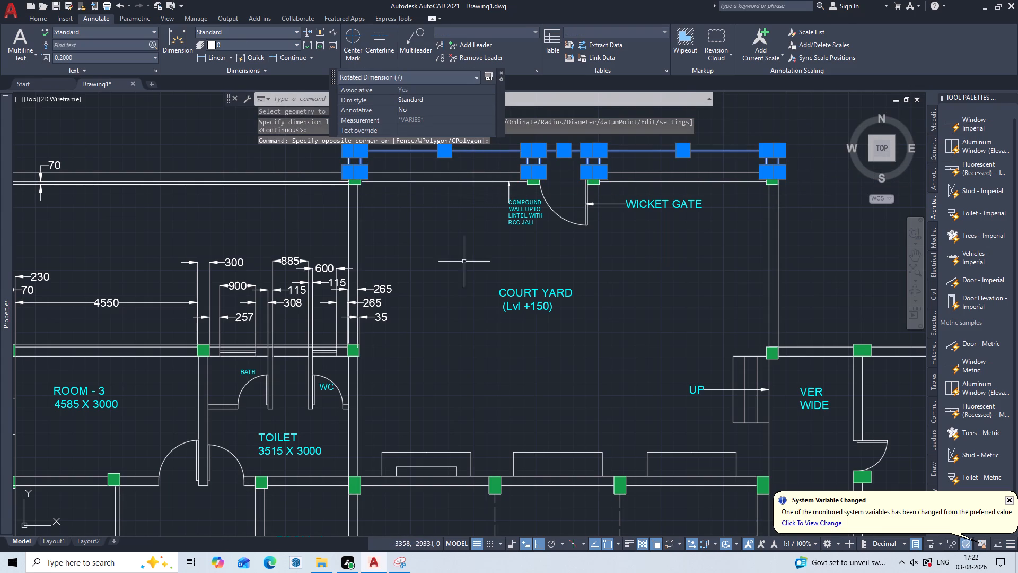
key("ctrl+1")
key("ctrl+1")
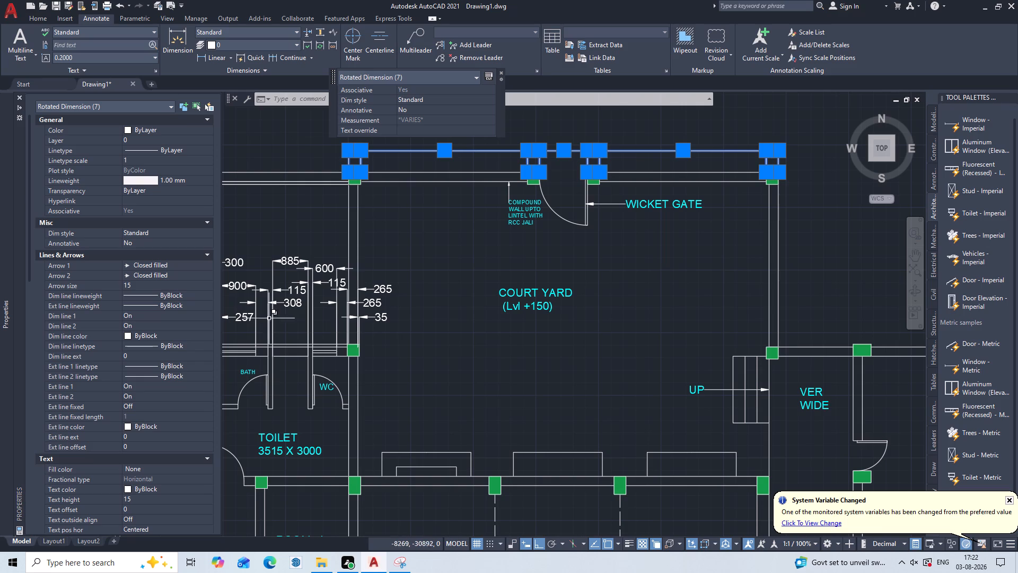
scroll(375, 301, "down", 1)
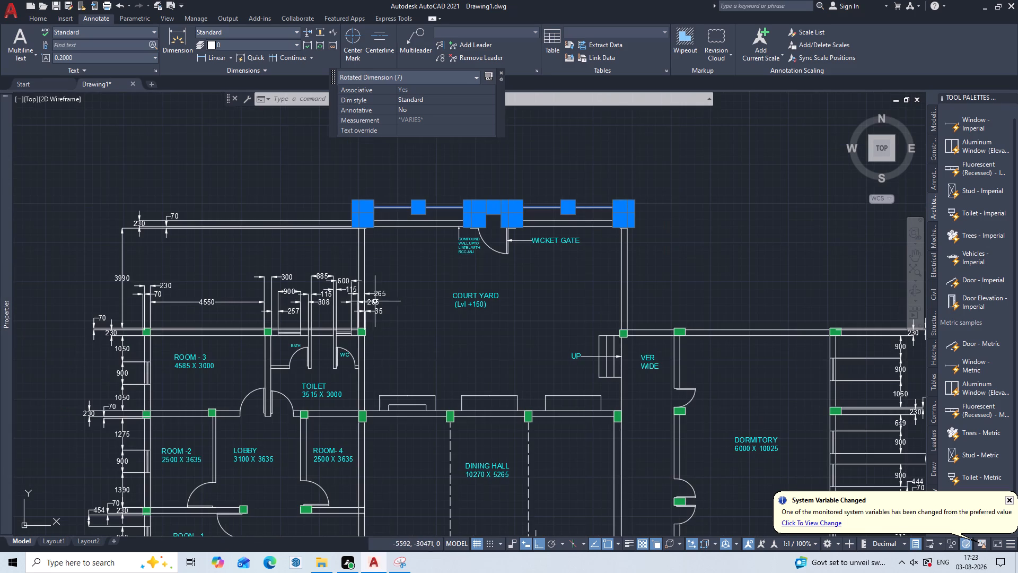
scroll(367, 328, "down", 1)
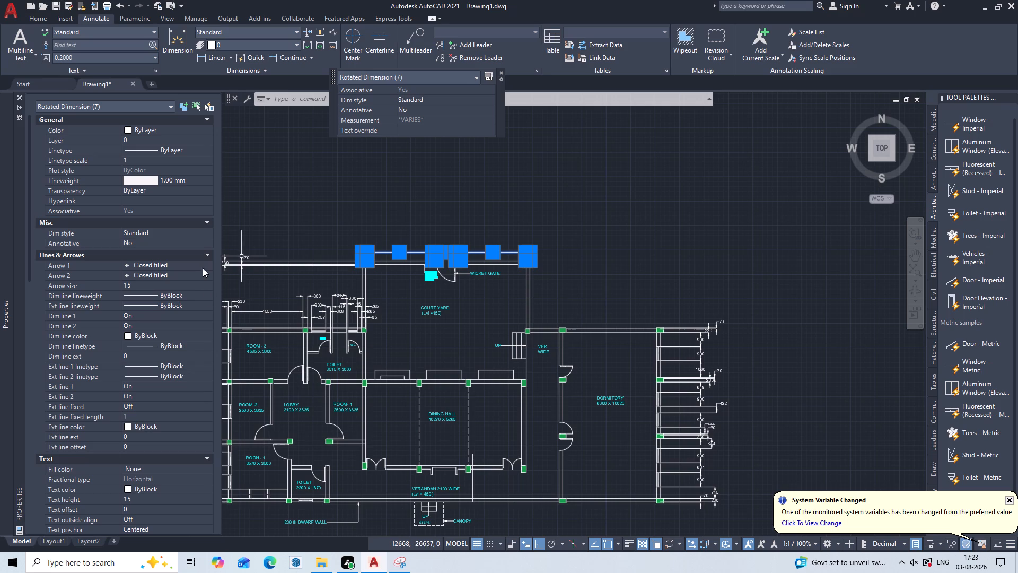
double_click(161, 285)
key("BackSpace")
key("BackSpace")
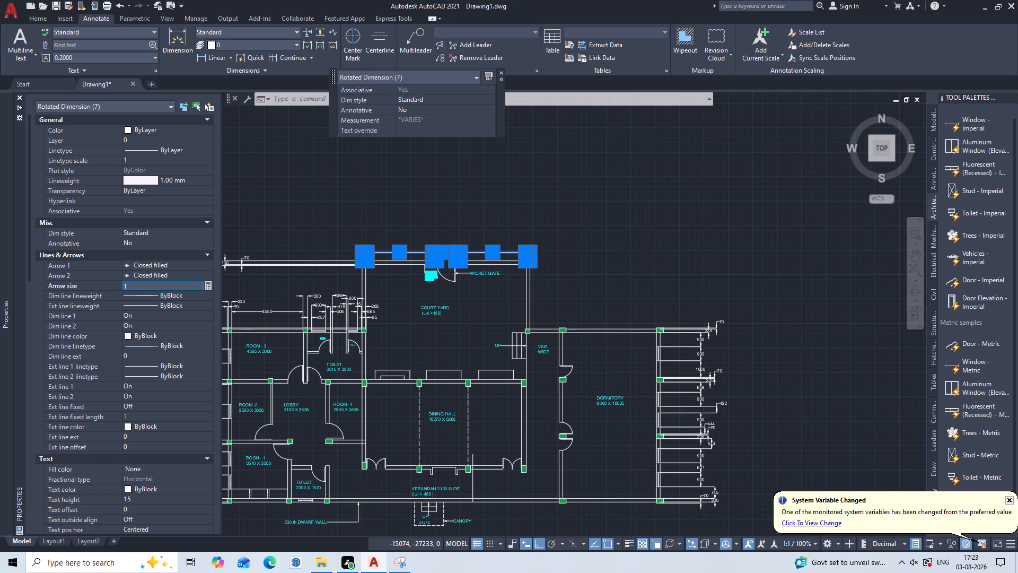
type("200")
Set the text height of the same seven courtyard wall dimensions to 200 and deselect them.
scroll(146, 418, "down", 1)
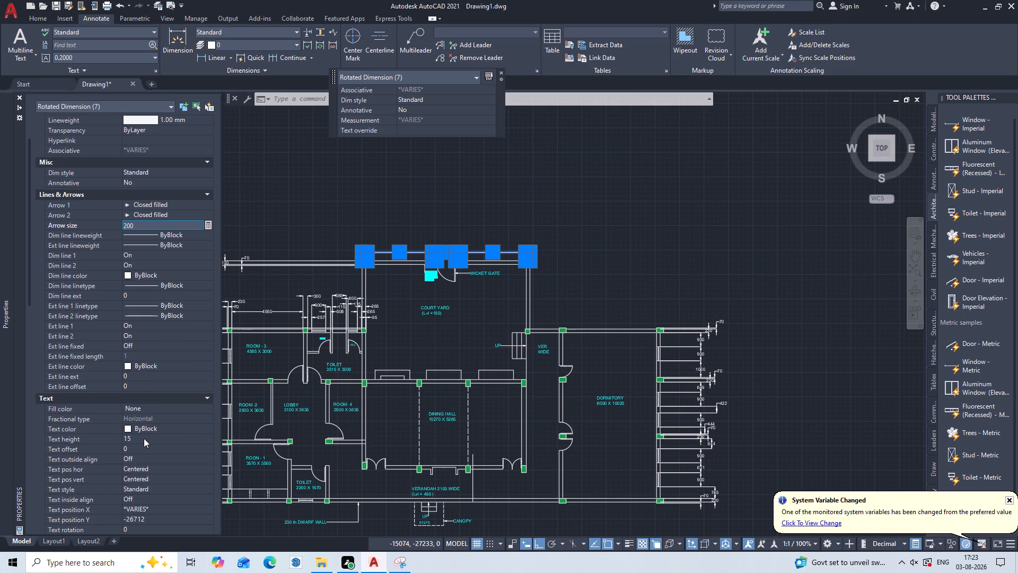
left_click(144, 438)
key("BackSpace")
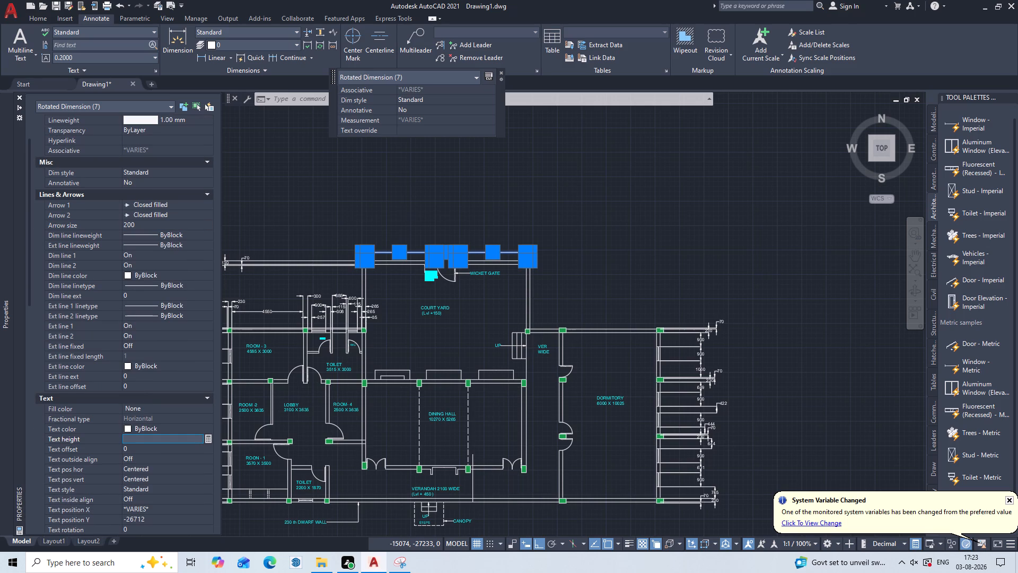
key("2")
key("0")
key("0")
key("Return")
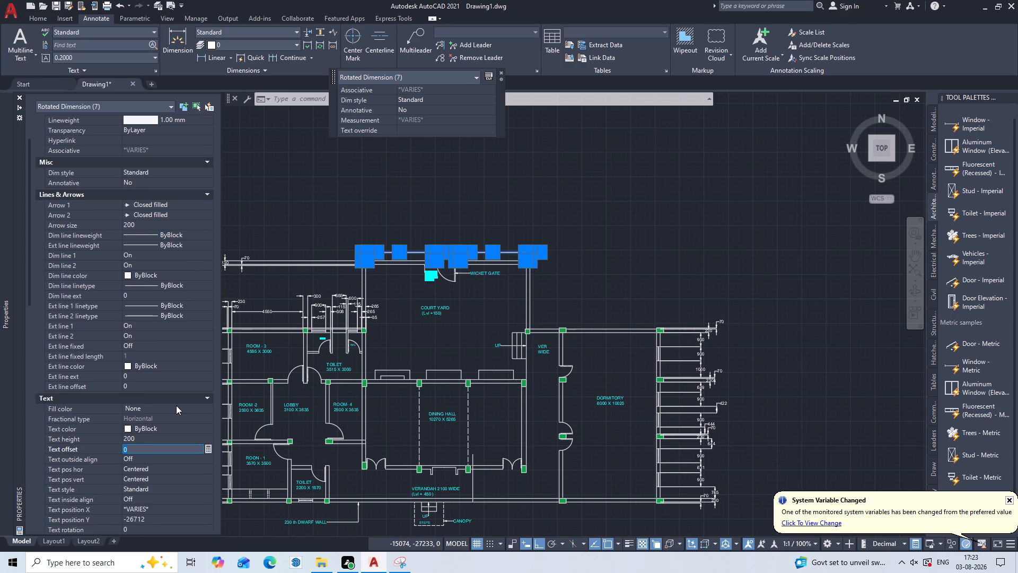
key("Escape")
key("Escape")
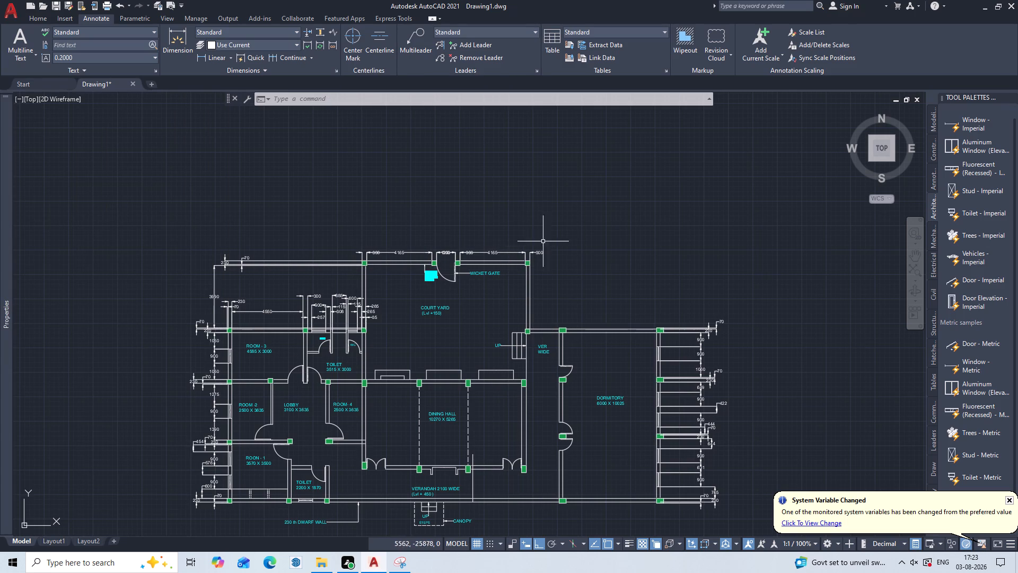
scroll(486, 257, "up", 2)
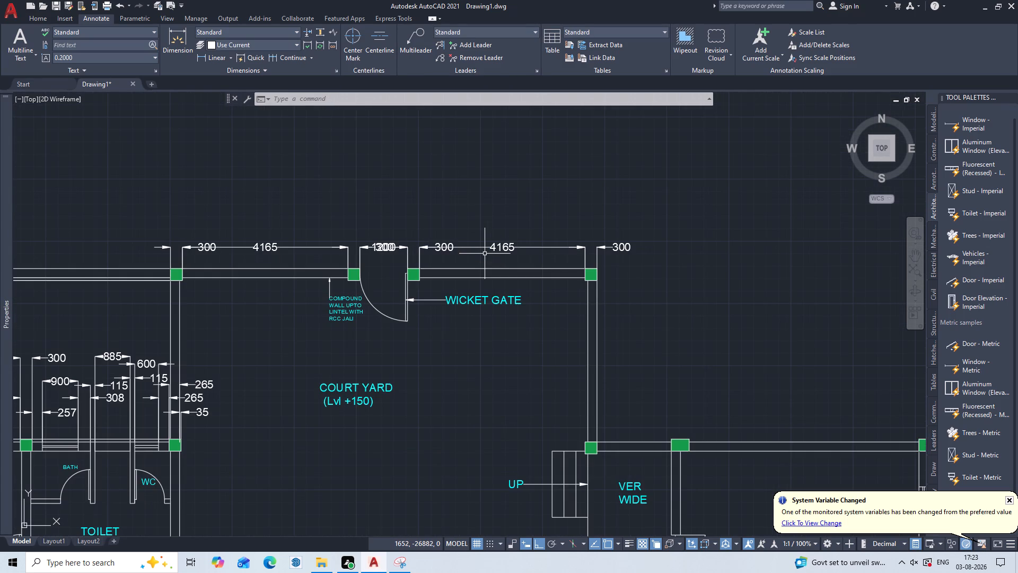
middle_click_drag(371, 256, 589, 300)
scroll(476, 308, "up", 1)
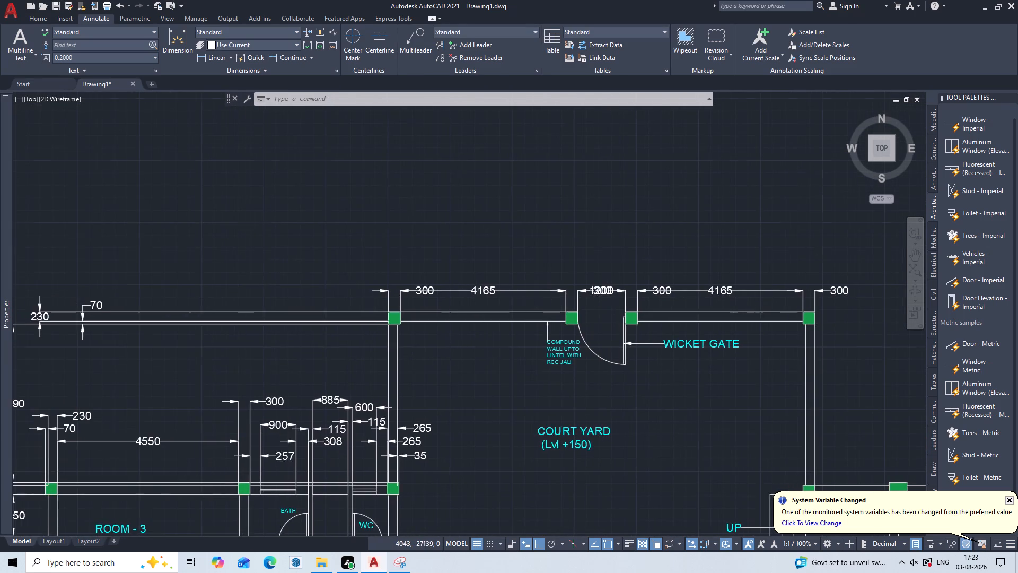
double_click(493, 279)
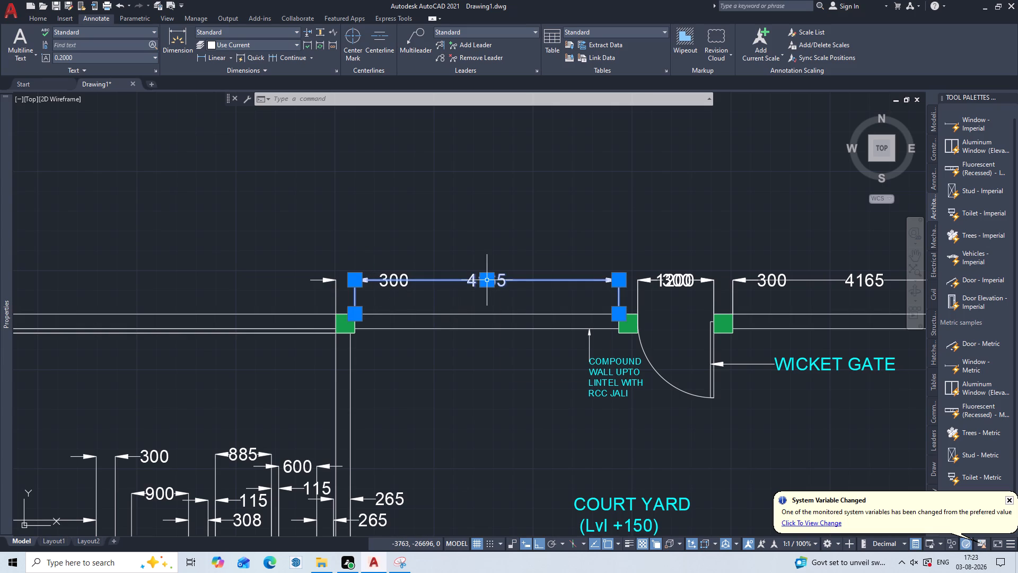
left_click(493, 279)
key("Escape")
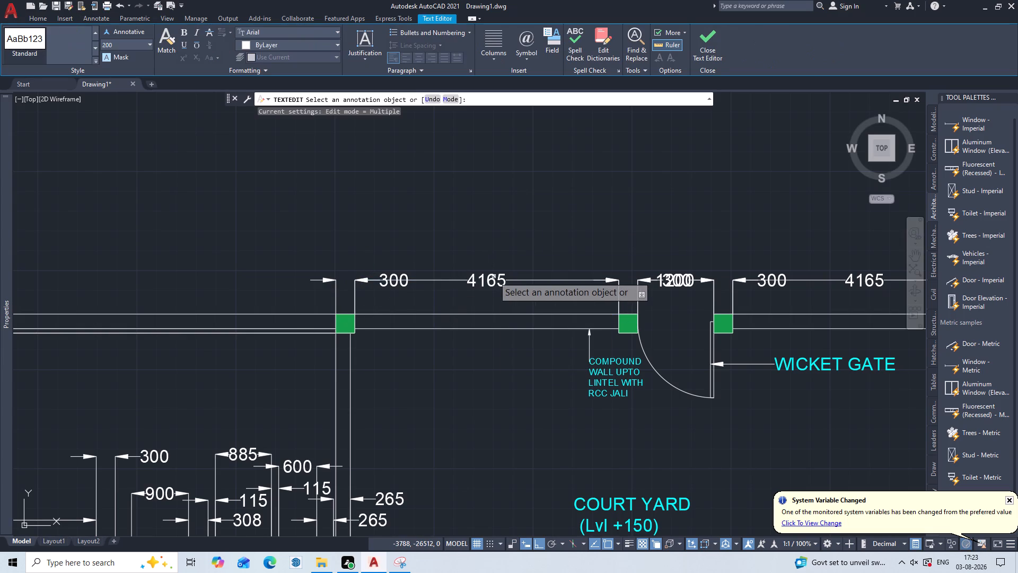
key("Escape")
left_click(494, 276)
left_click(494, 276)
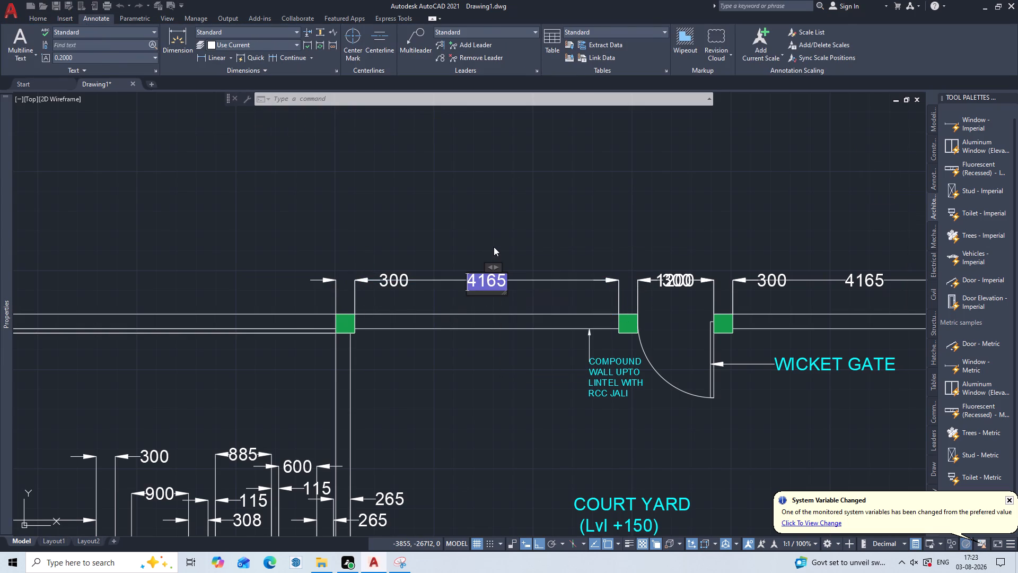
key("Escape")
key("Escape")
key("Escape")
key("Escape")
Raise the west 4165 and the 1200 gate dimension about 600 and the east 4165 about 500, clear of the 300 column dimensions.
left_click(476, 283)
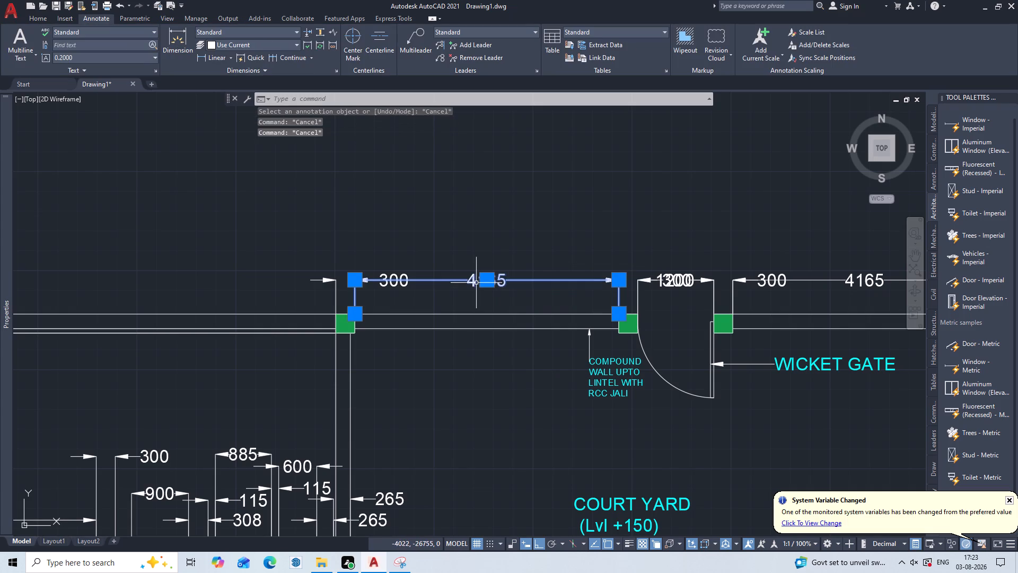
left_click(481, 283)
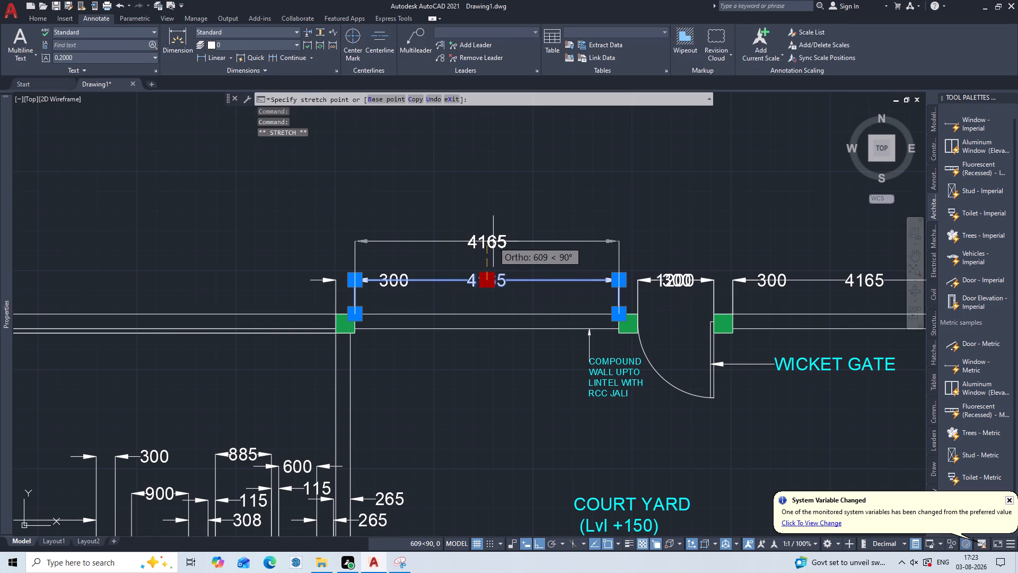
left_click(493, 242)
middle_click_drag(508, 271, 295, 276)
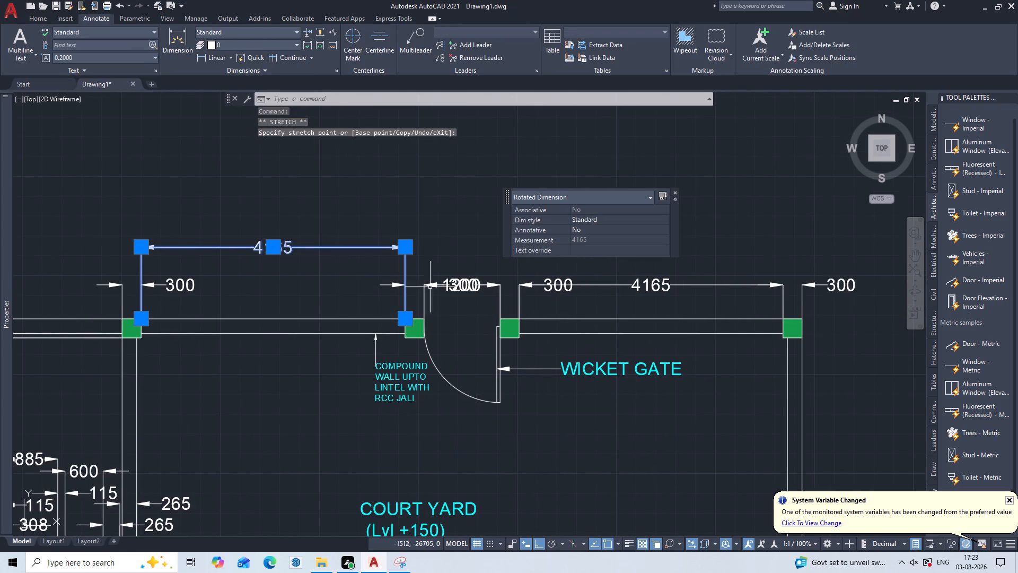
left_click(430, 284)
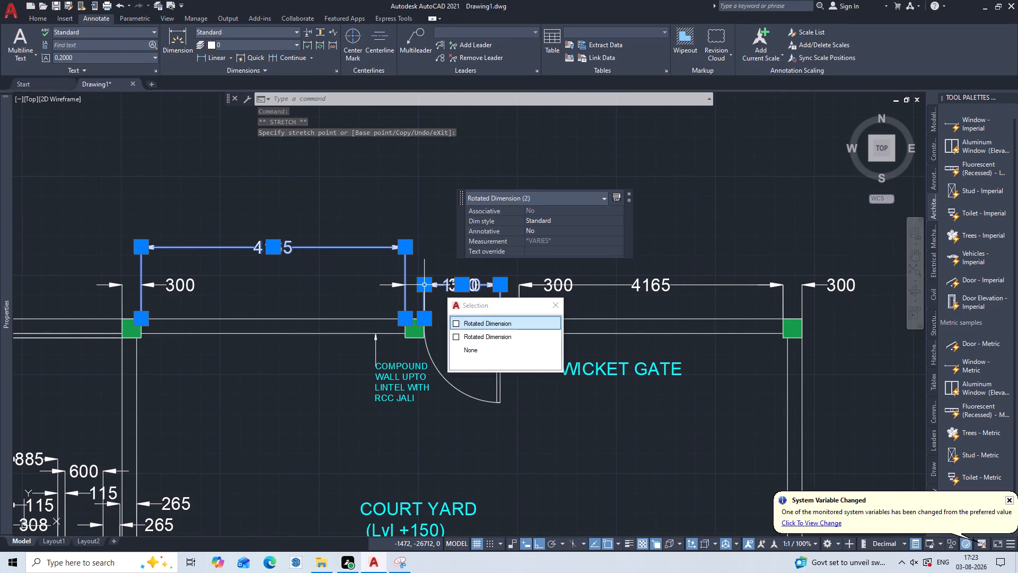
left_click(427, 285)
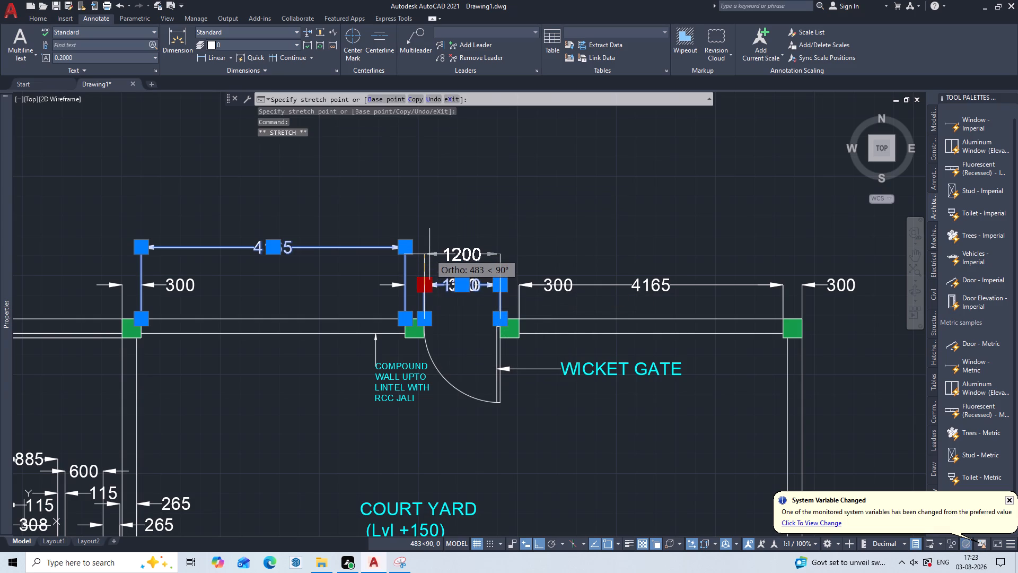
left_click(431, 248)
middle_click_drag(506, 292, 253, 345)
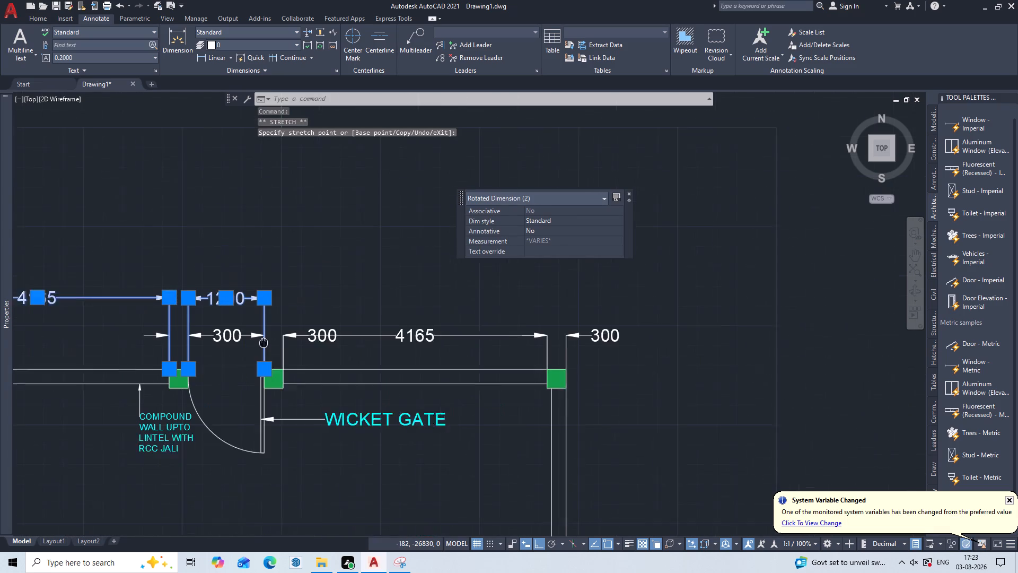
middle_click_drag(253, 345, 251, 345)
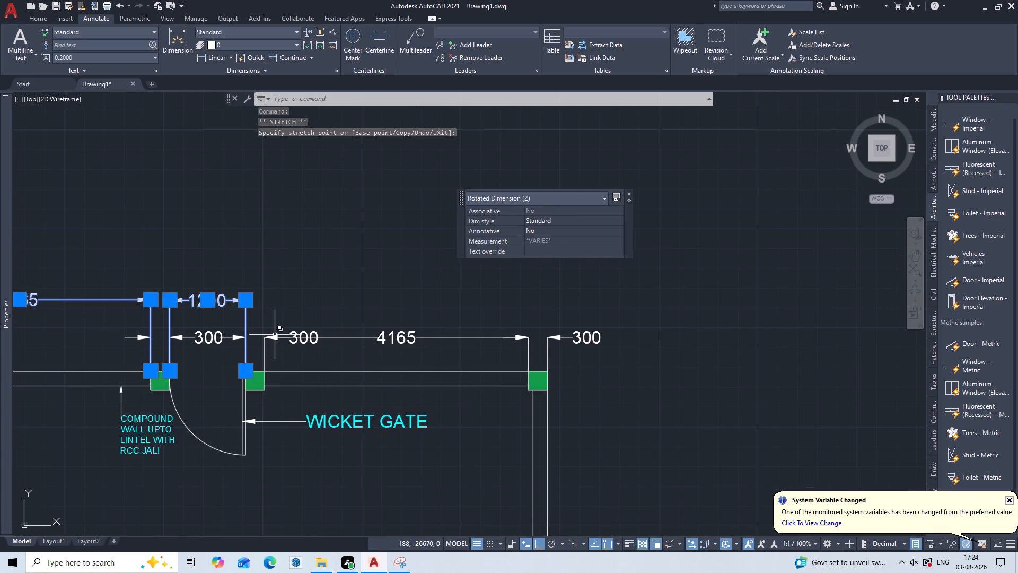
left_click(382, 337)
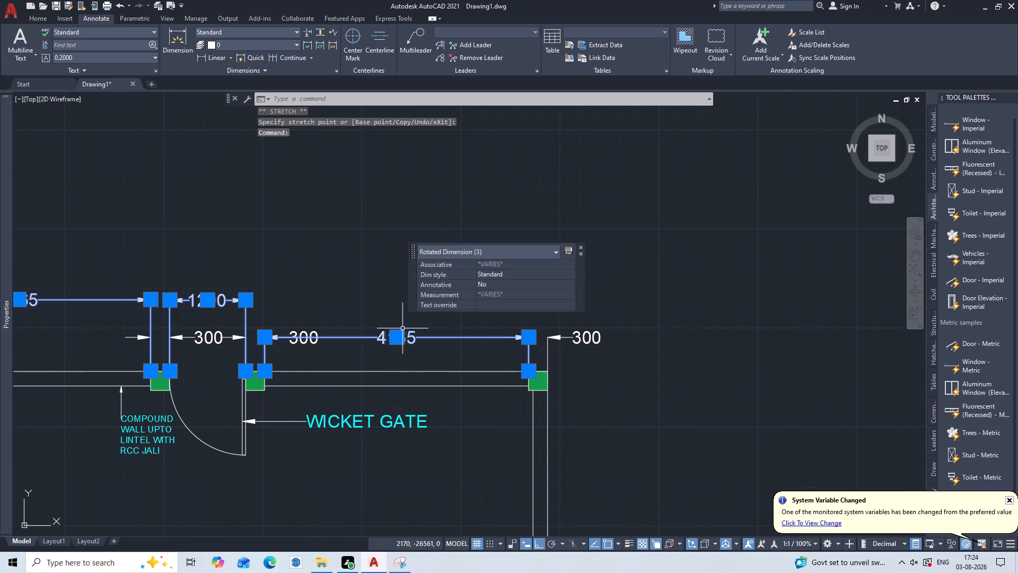
left_click(396, 338)
left_click(397, 306)
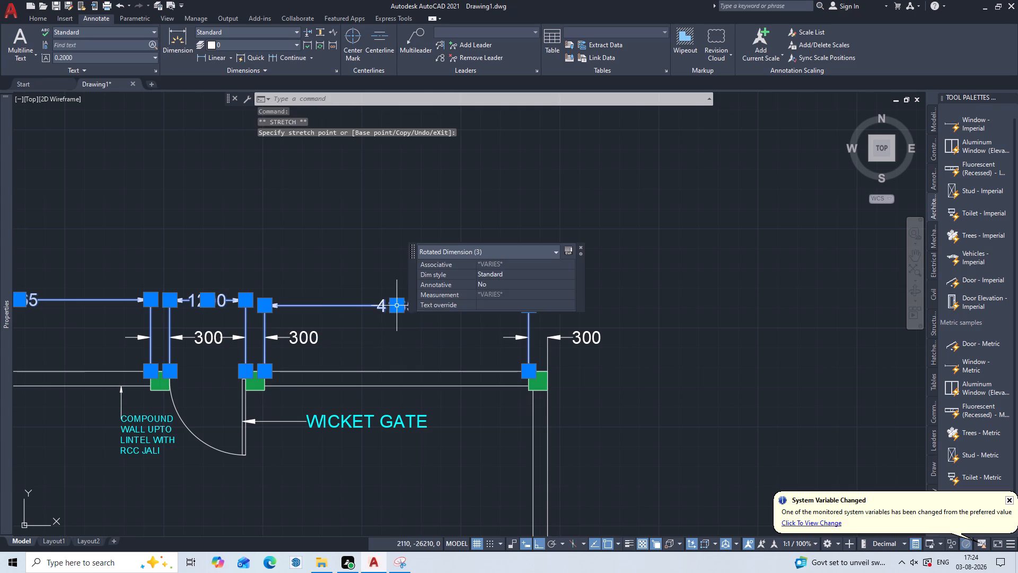
key("Escape")
Check the spaced courtyard wall dimensions, the courtyard and dining hall area, and the whole plan.
scroll(562, 364, "down", 2)
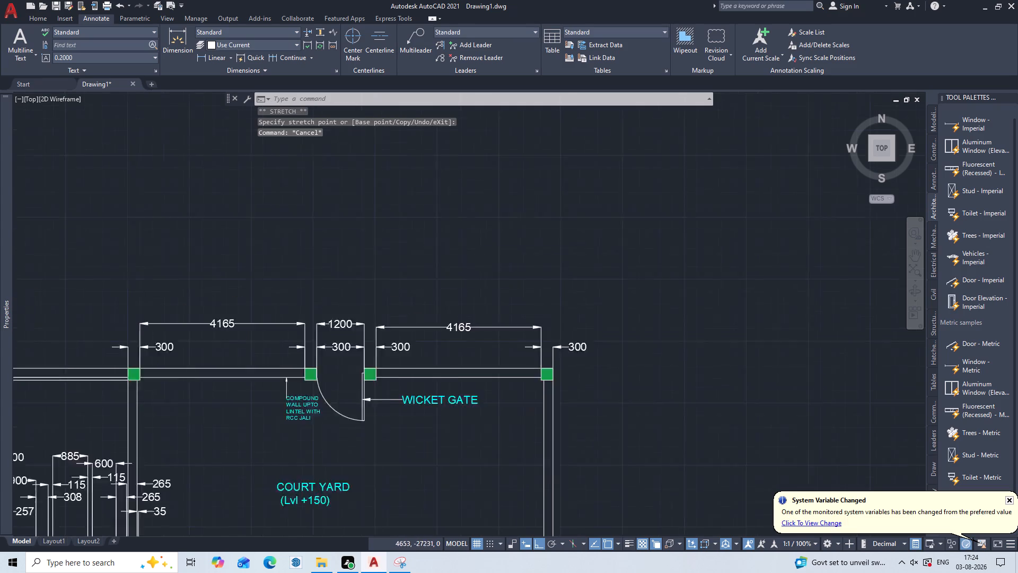
middle_click_drag(480, 414, 613, 319)
middle_click_drag(575, 341, 575, 341)
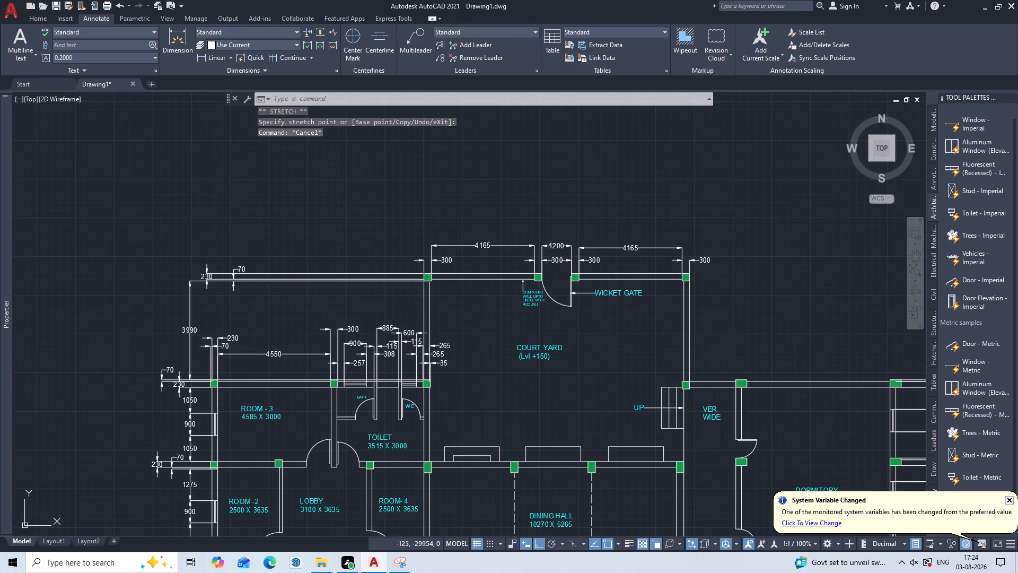
middle_click_drag(575, 341, 534, 171)
scroll(550, 170, "up", 1)
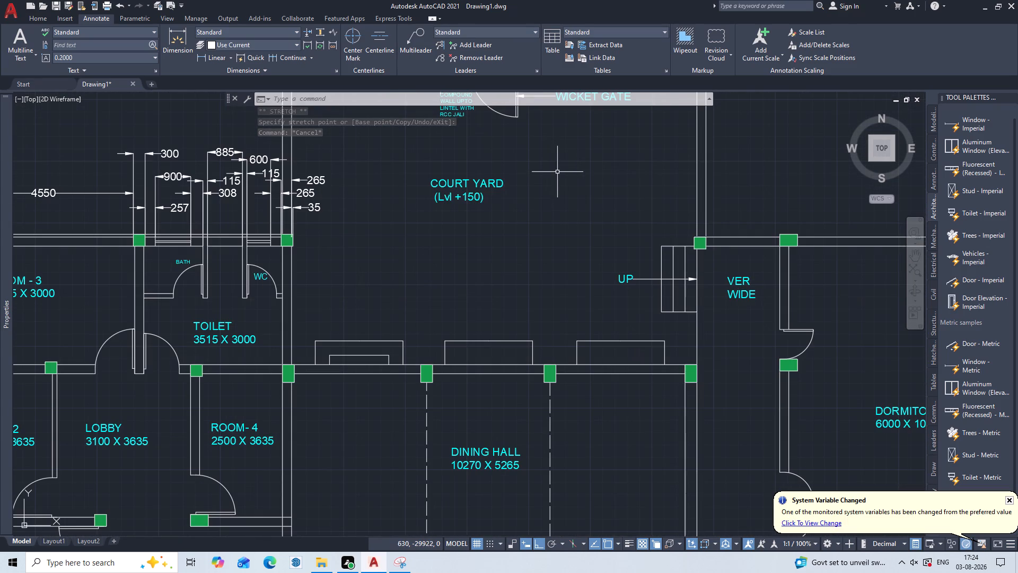
scroll(559, 226, "down", 1)
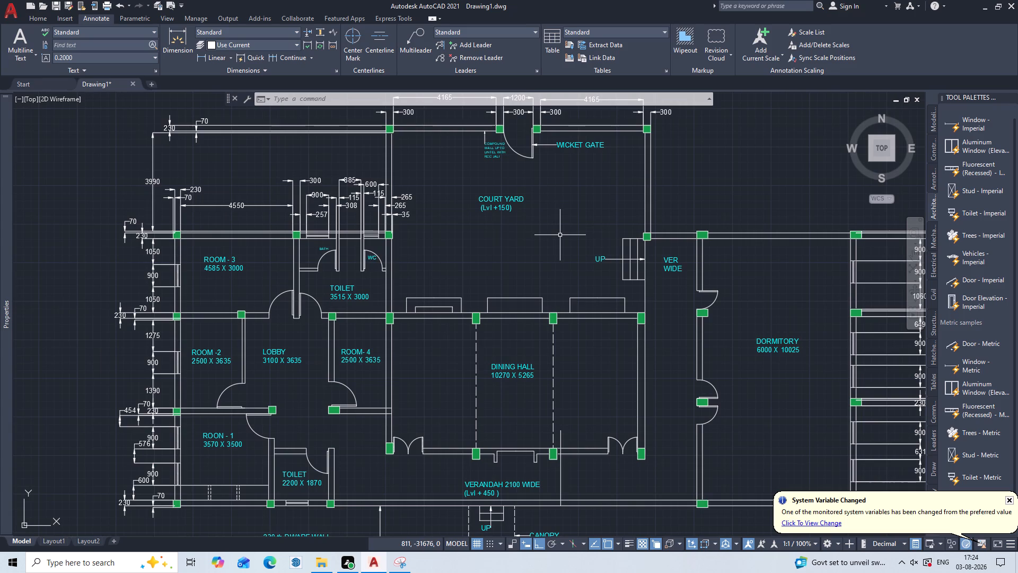
scroll(560, 235, "down", 1)
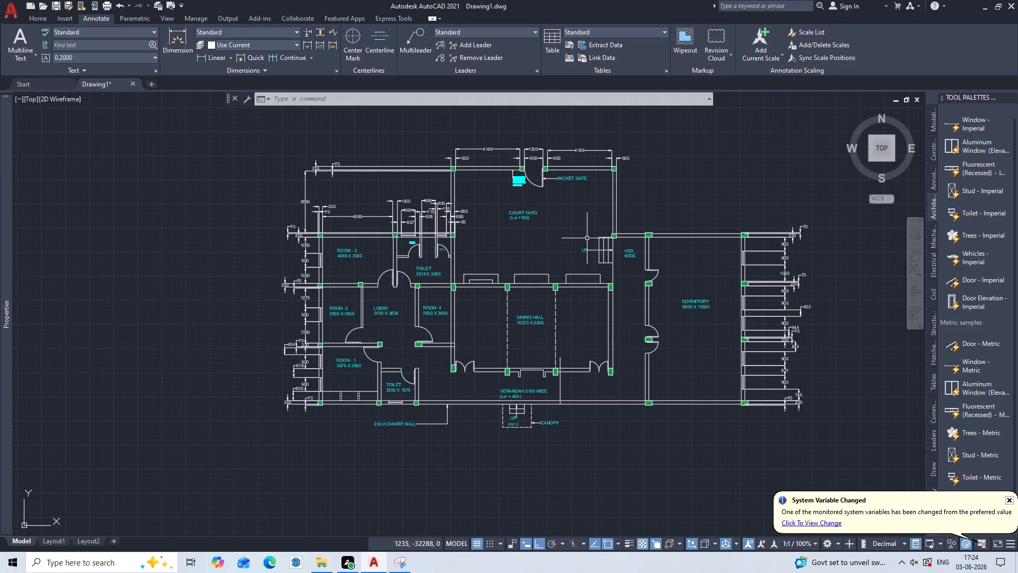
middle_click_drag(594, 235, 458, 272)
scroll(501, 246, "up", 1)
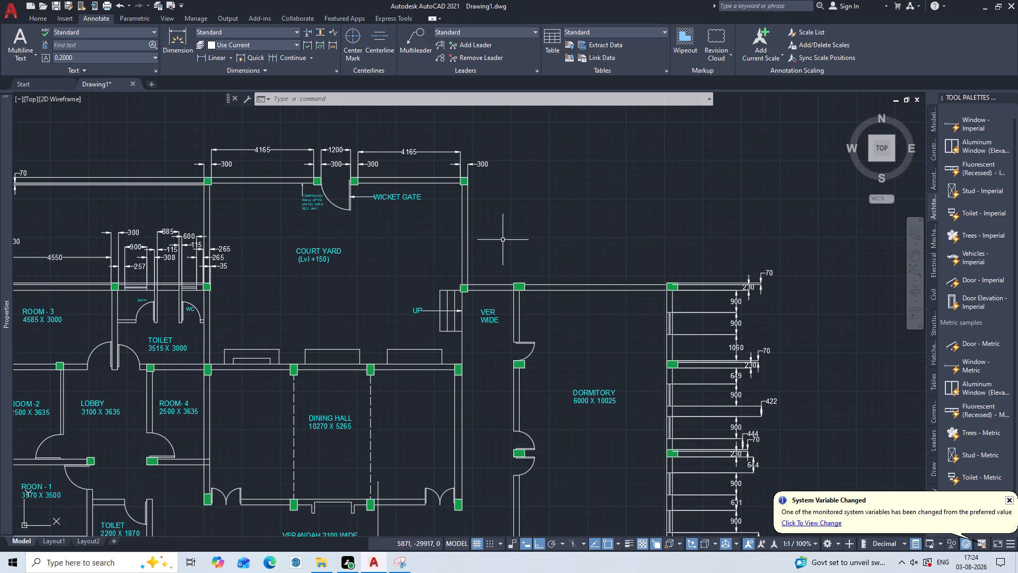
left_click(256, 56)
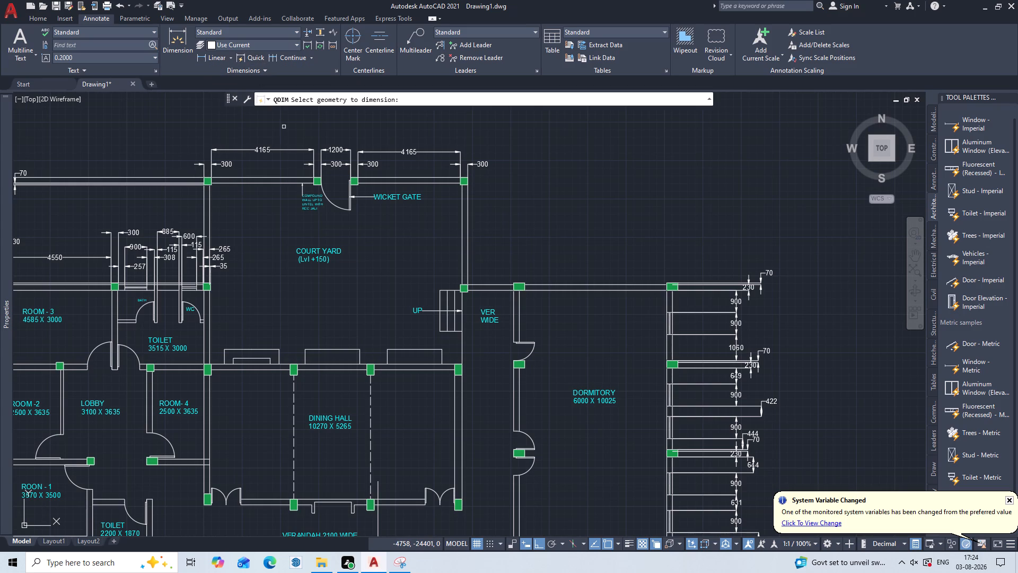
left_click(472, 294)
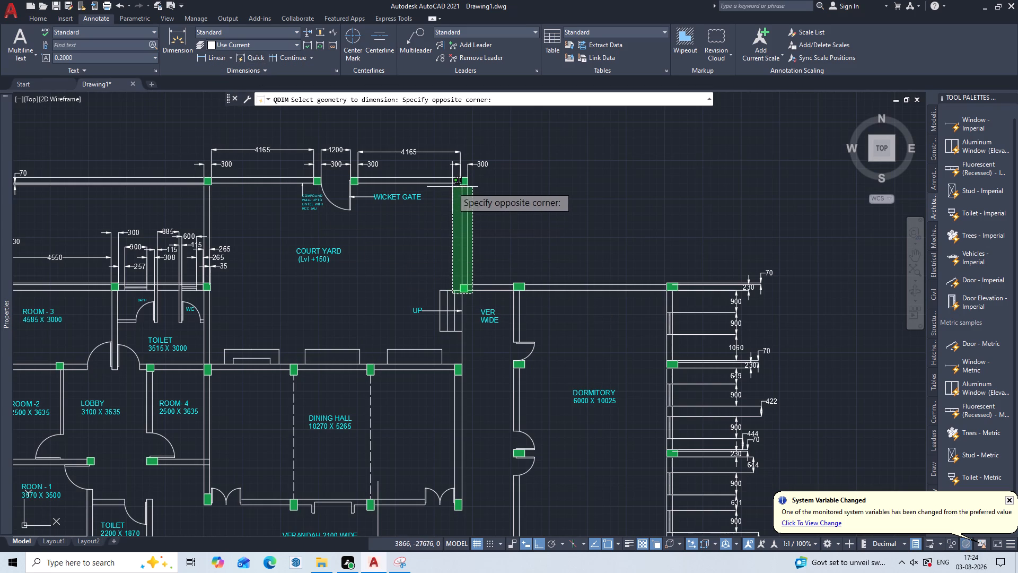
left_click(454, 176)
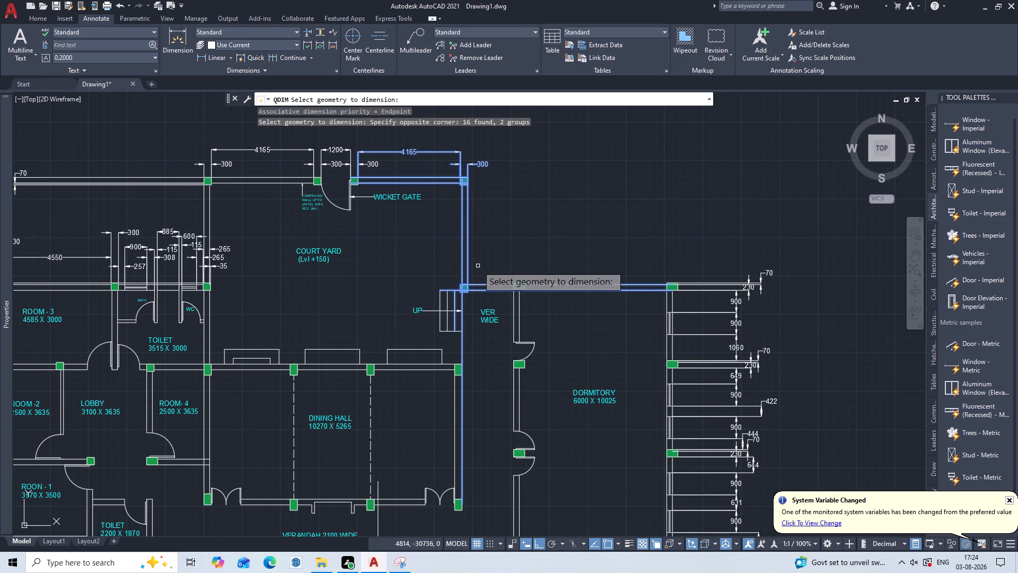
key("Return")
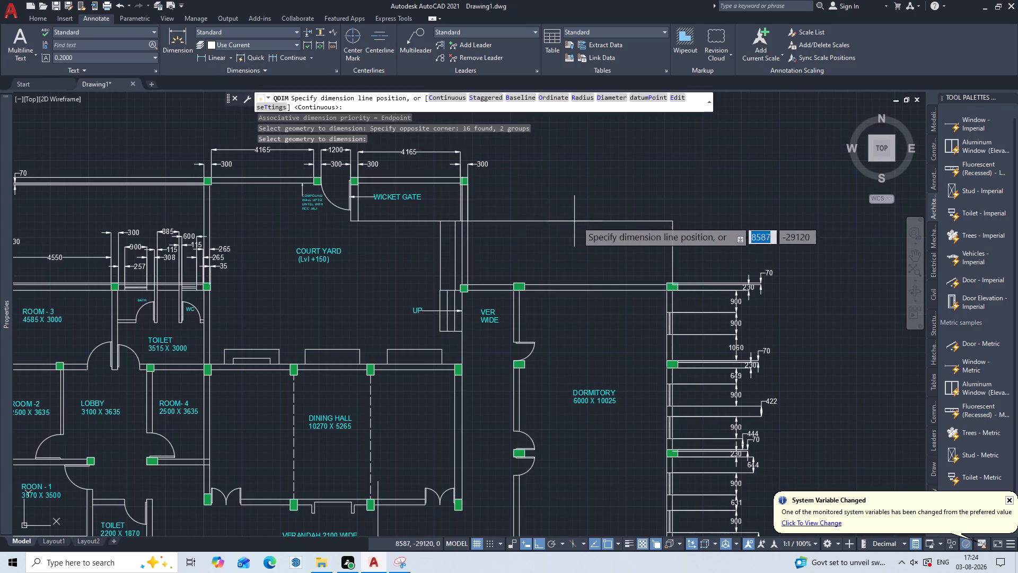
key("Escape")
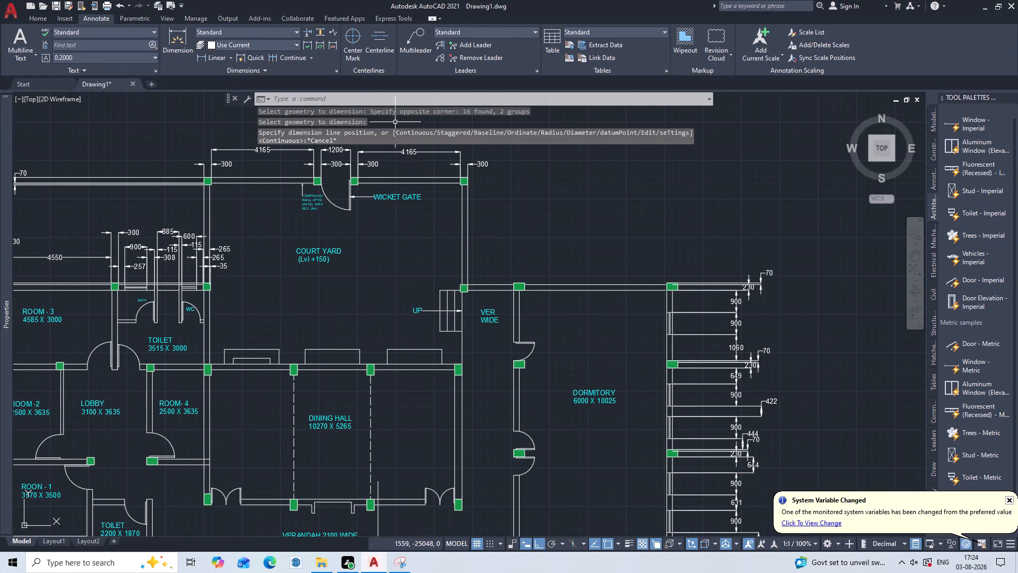
Quick-dimension the courtyard's east wall and its two end columns, with a continuous dimension line just outside the wall.
left_click(252, 54)
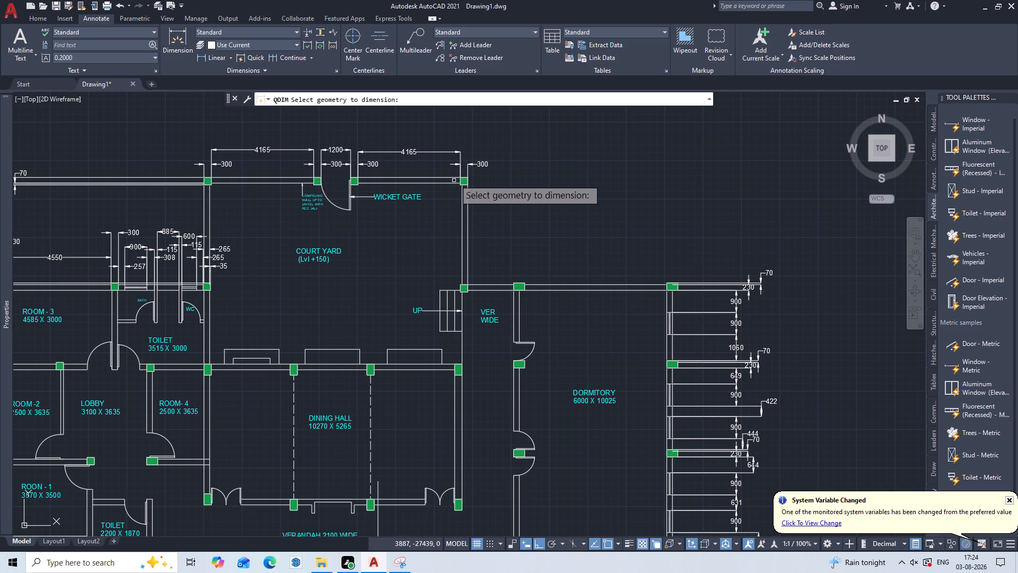
left_click_drag(459, 173, 459, 178)
left_click(485, 298)
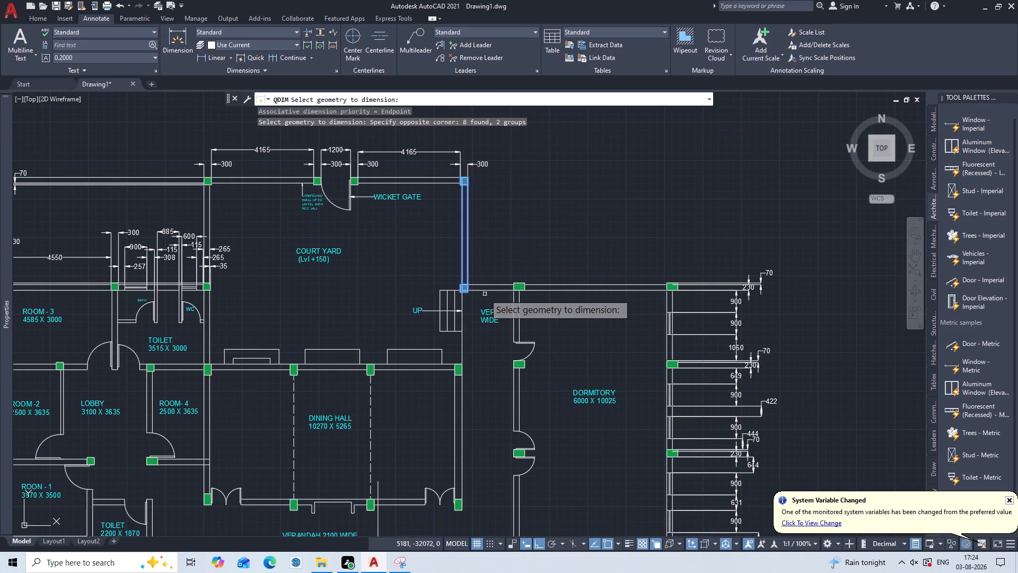
key("Return")
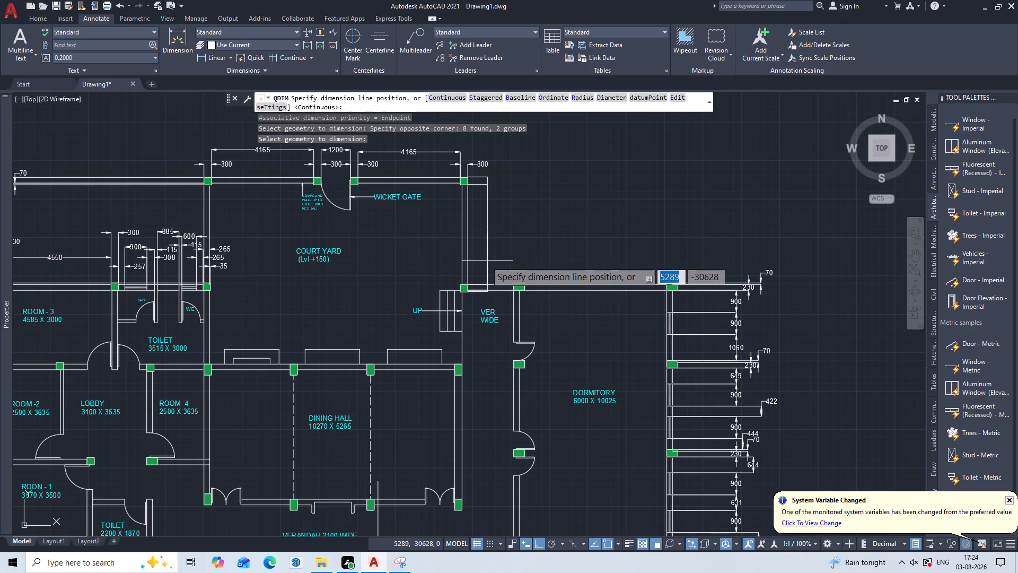
left_click(484, 262)
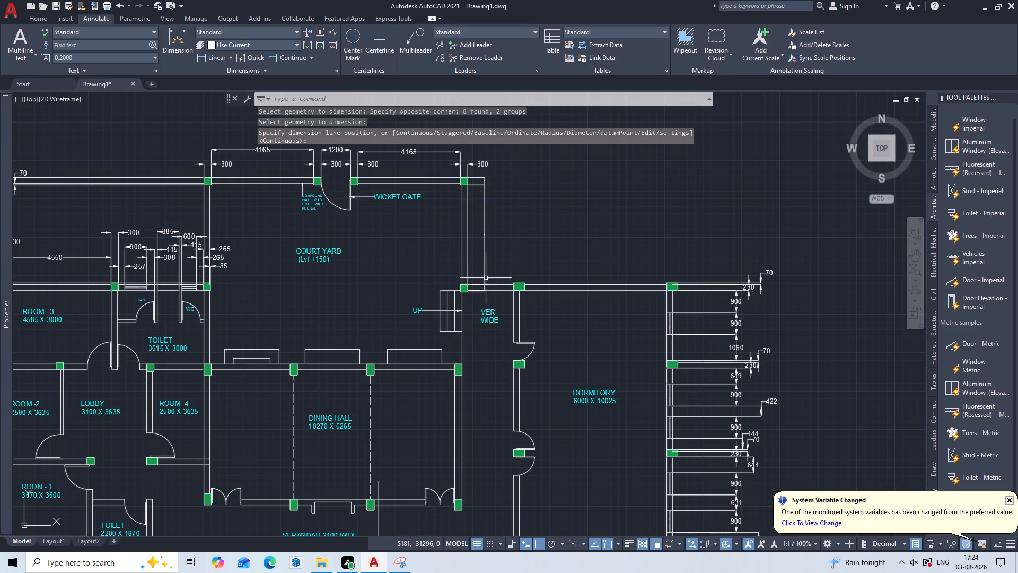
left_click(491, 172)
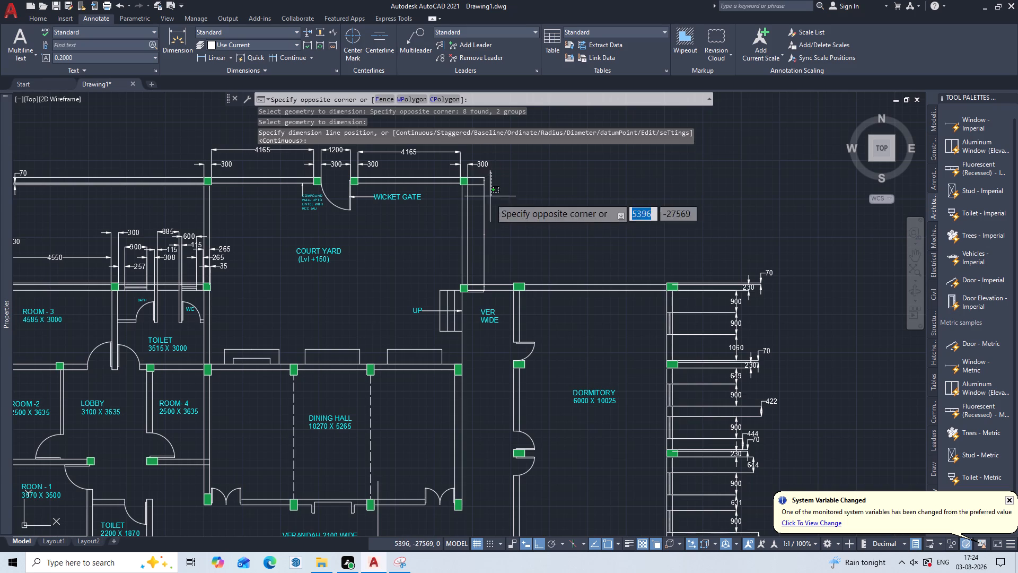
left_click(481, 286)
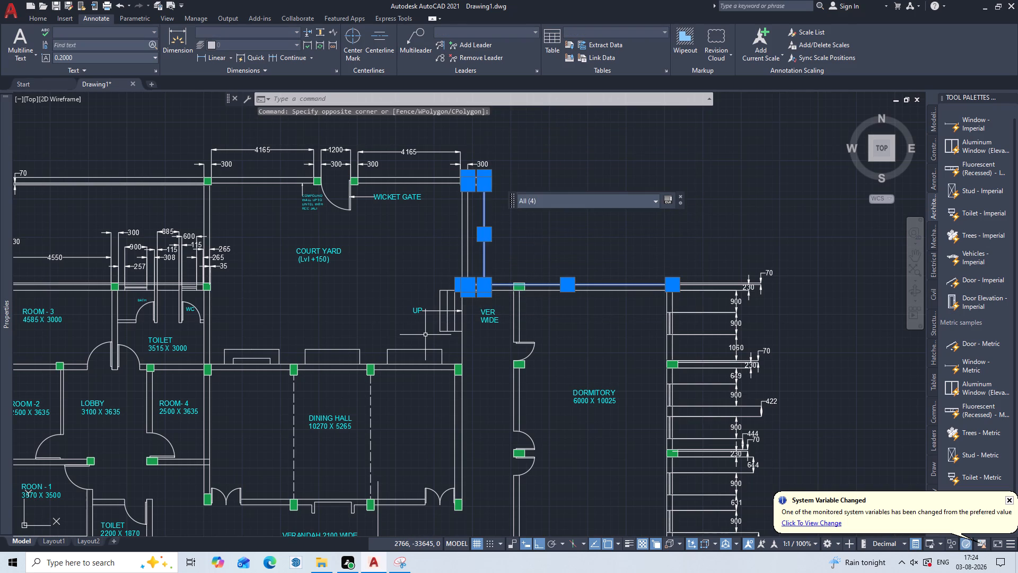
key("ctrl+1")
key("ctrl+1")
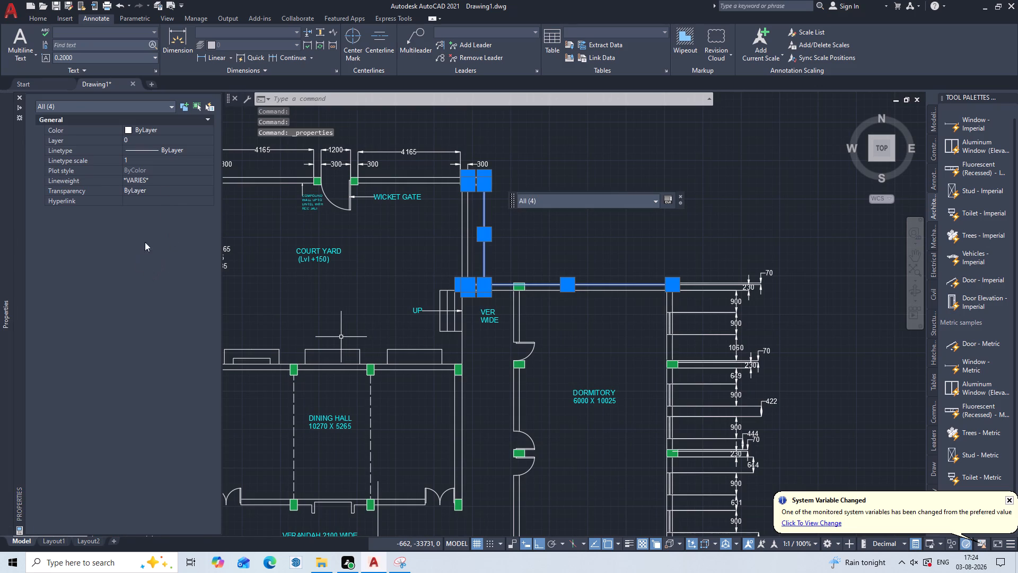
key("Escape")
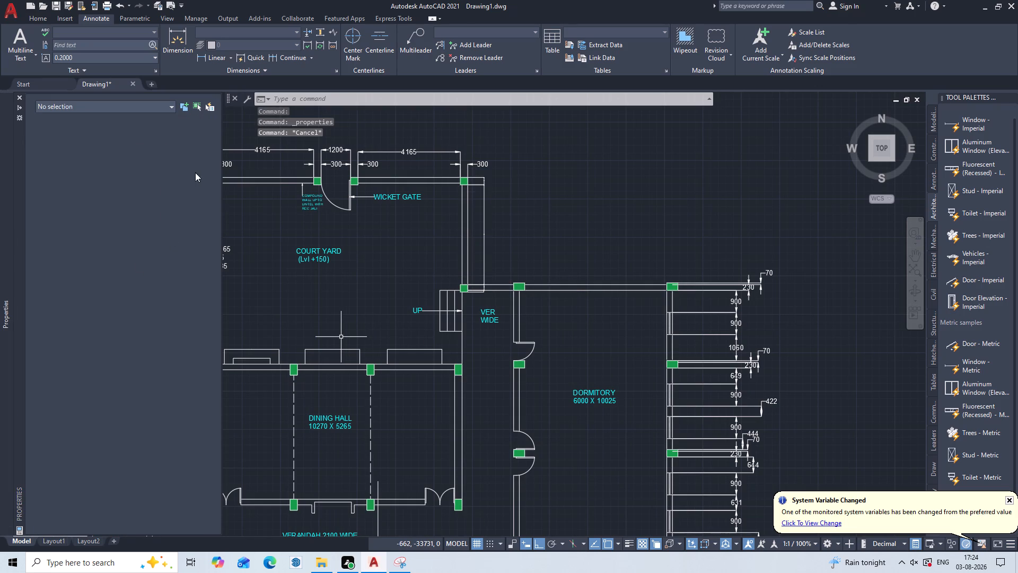
Set the arrow size of the four new dimensions along the courtyard's east wall to 200.
middle_click_drag(507, 231, 538, 282)
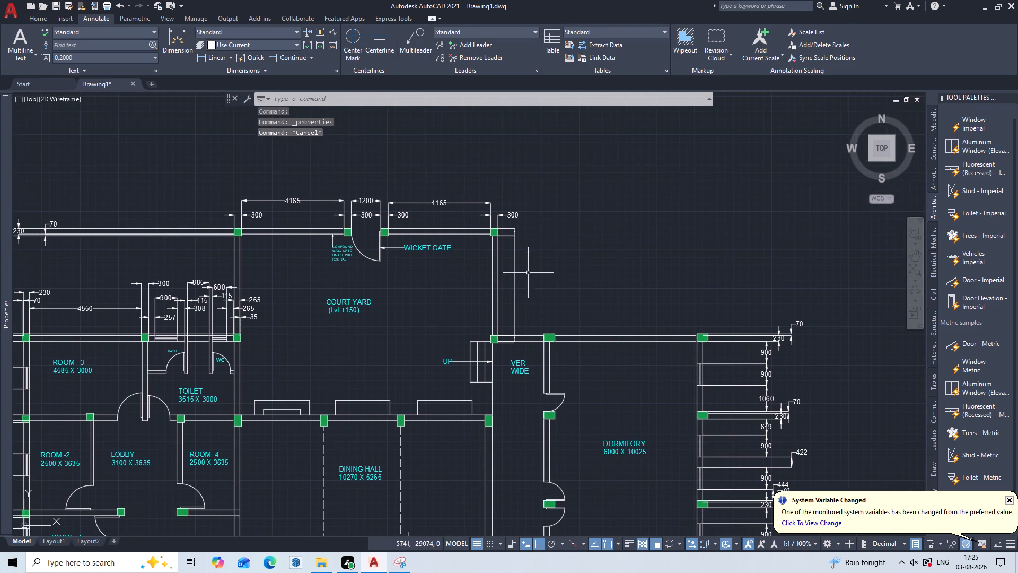
scroll(525, 267, "up", 2)
left_click(520, 158)
left_click(478, 374)
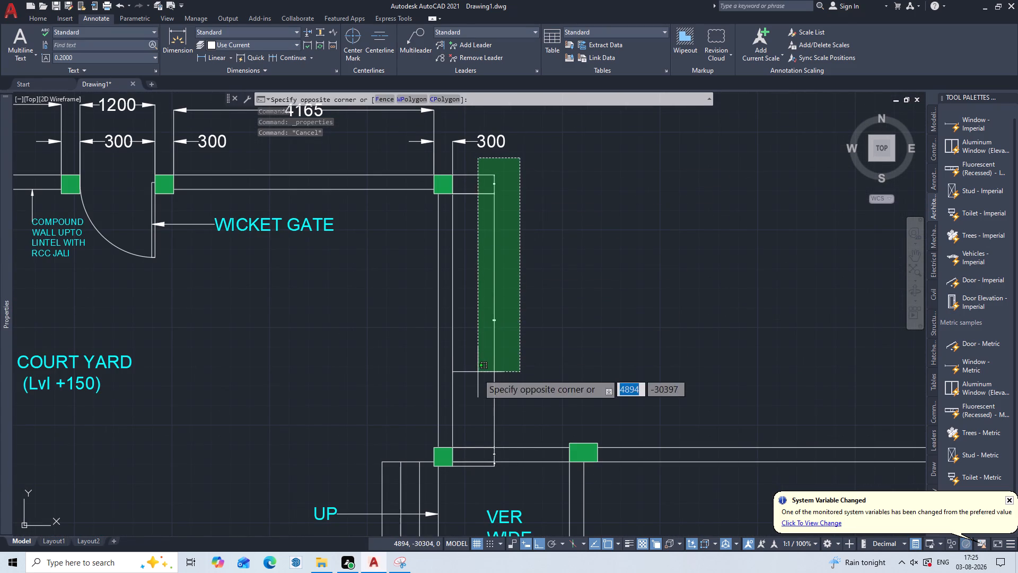
scroll(494, 462, "up", 2)
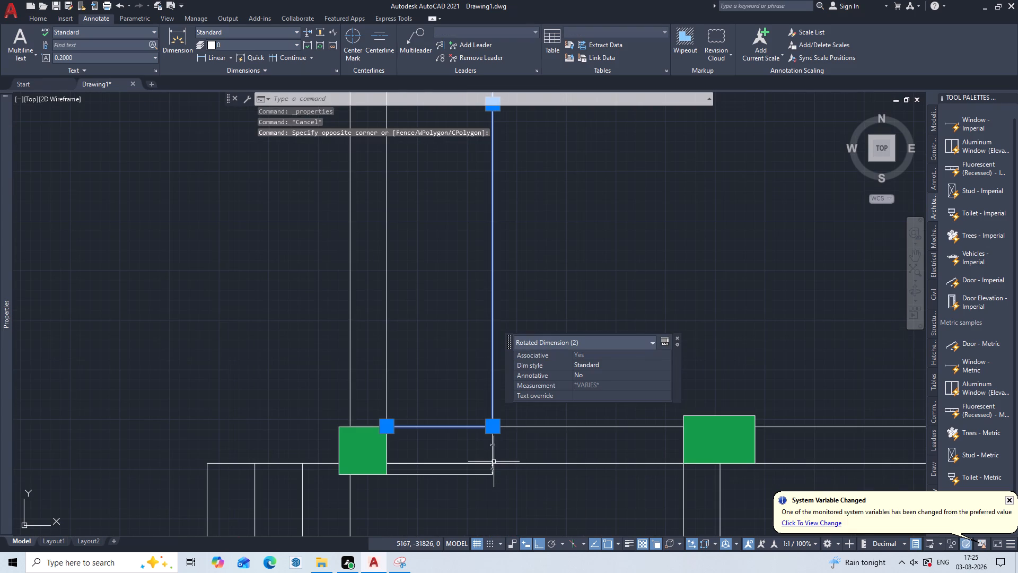
left_click_drag(506, 442, 499, 443)
left_click(477, 454)
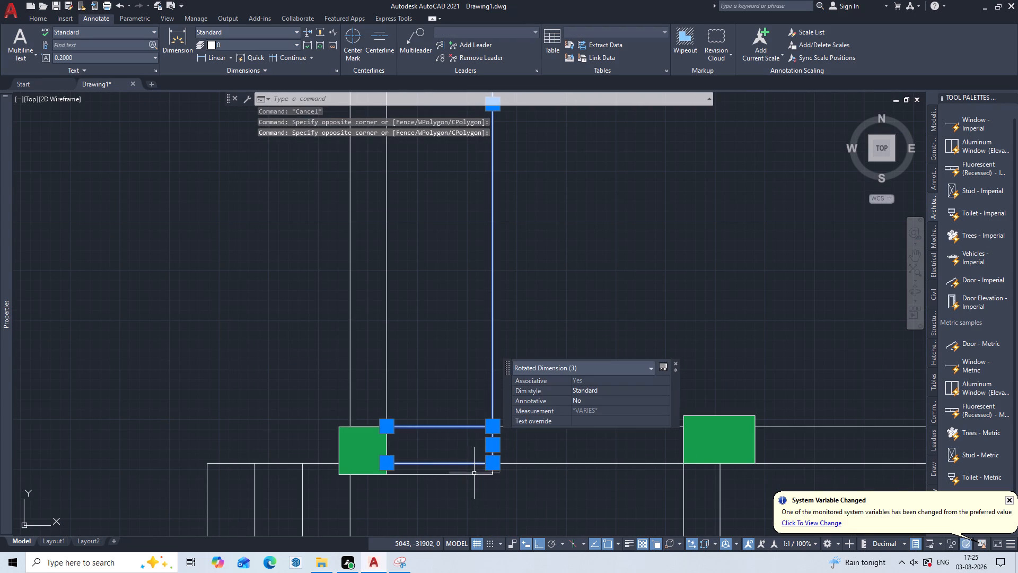
left_click(469, 472)
left_click(467, 479)
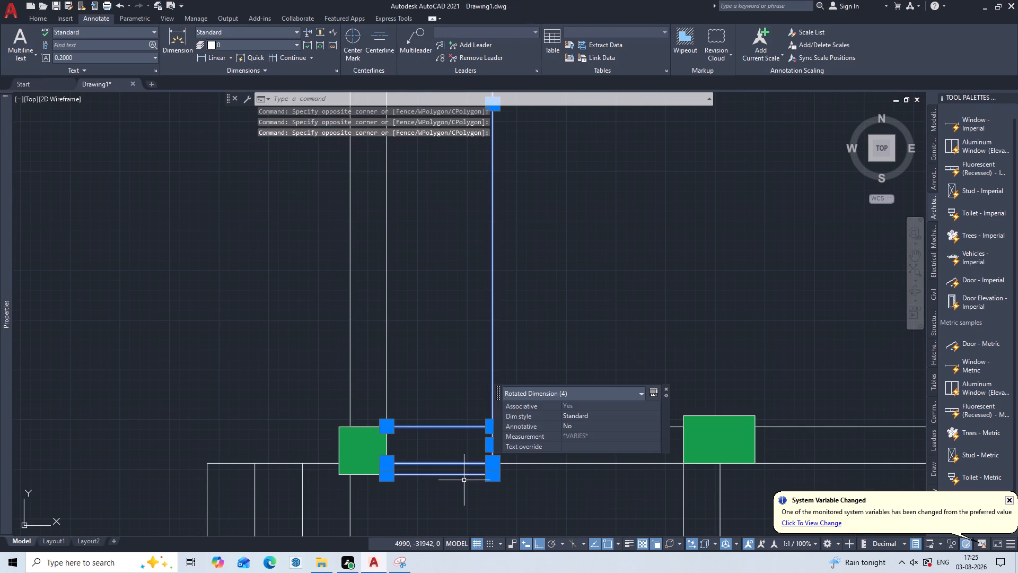
key("ctrl+1")
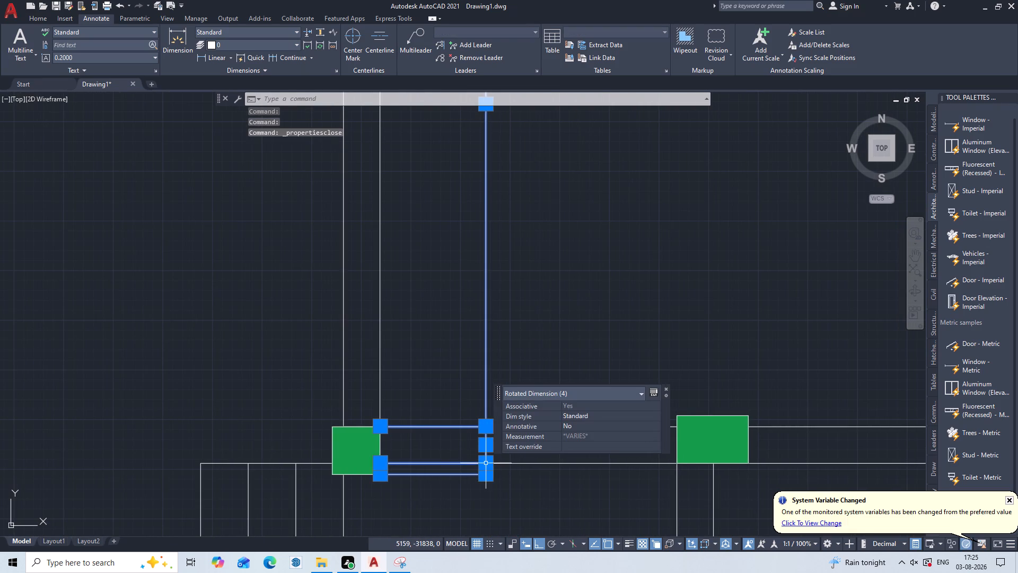
key("ctrl+1")
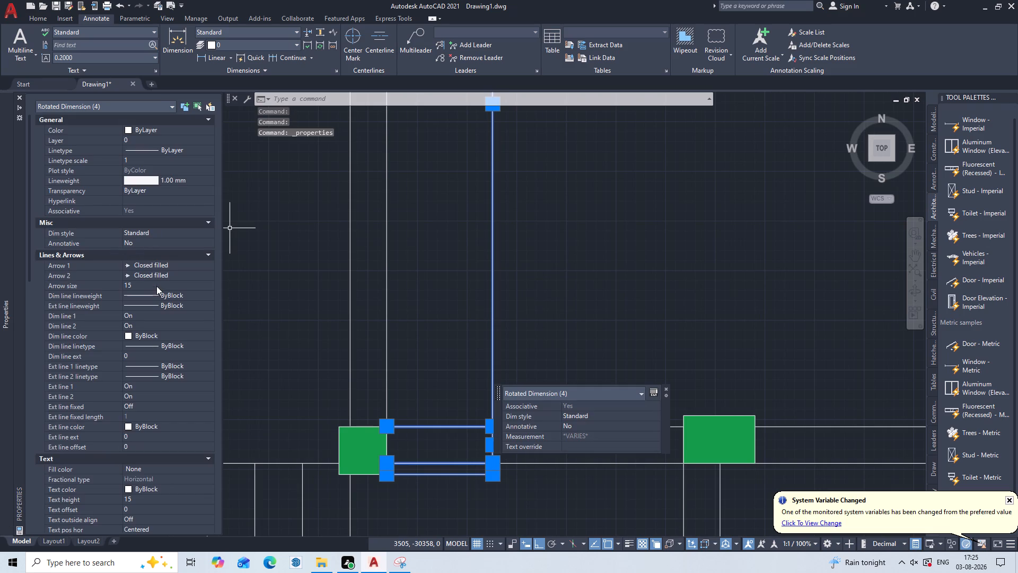
left_click(157, 290)
key("BackSpace")
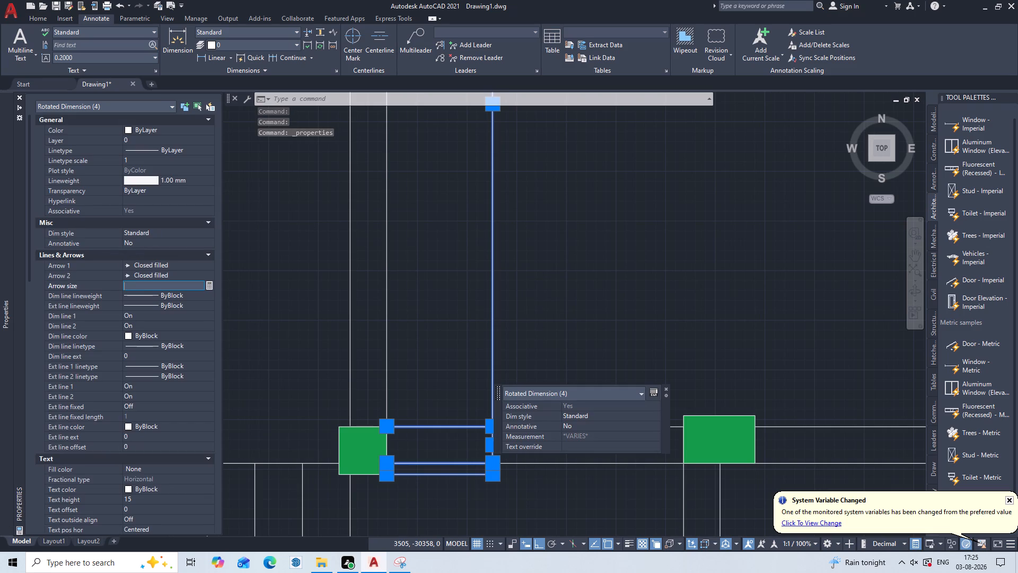
type("200")
key("Return")
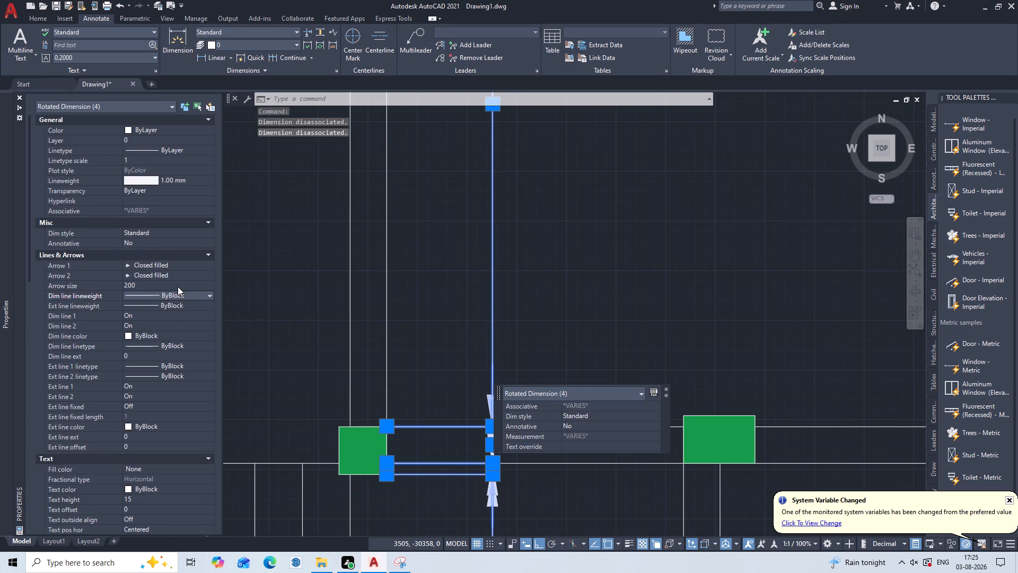
Set the text height of the same four east wall dimensions to 200 and deselect them.
scroll(160, 407, "down", 2)
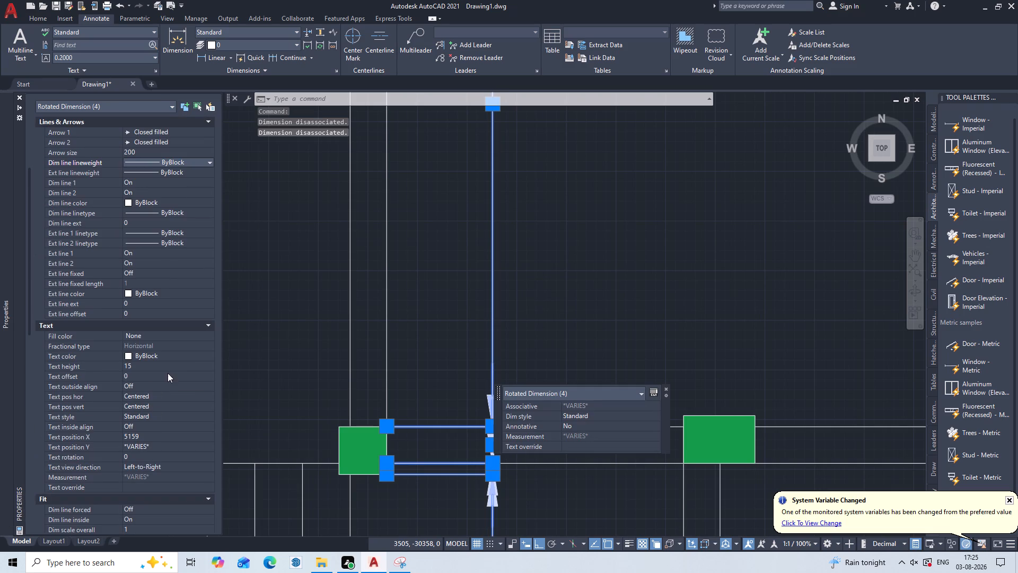
left_click(190, 359)
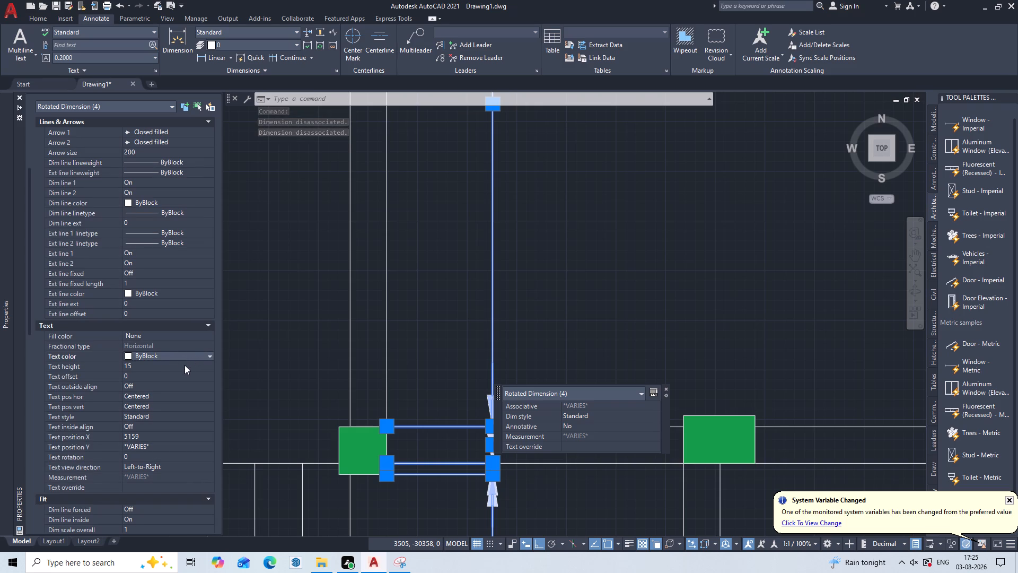
left_click(185, 365)
key("BackSpace")
key("BackSpace")
key("BackSpace")
key("BackSpace")
key("BackSpace")
key("BackSpace")
key("BackSpace")
key("BackSpace")
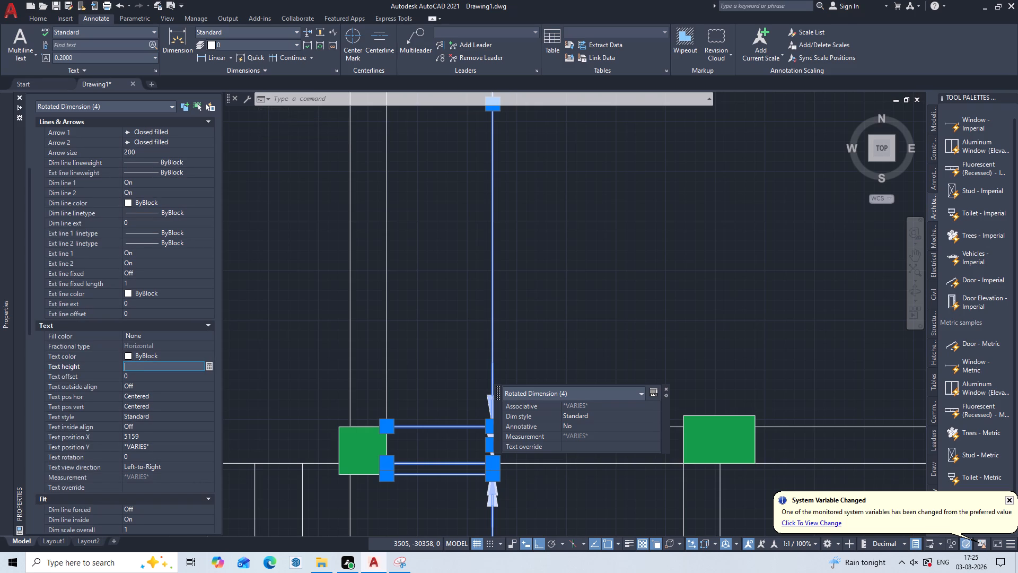
type("200")
key("Return")
key("Escape")
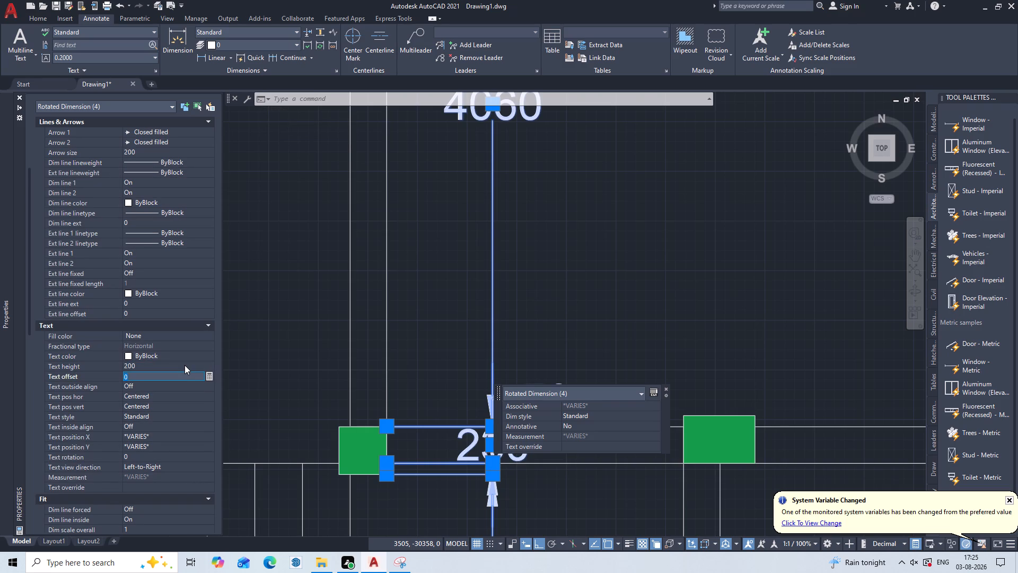
key("Escape")
Shift the 70 dimension at the south end of the courtyard's east wall about 520 east, clear of the 230 dimension.
scroll(434, 231, "down", 2)
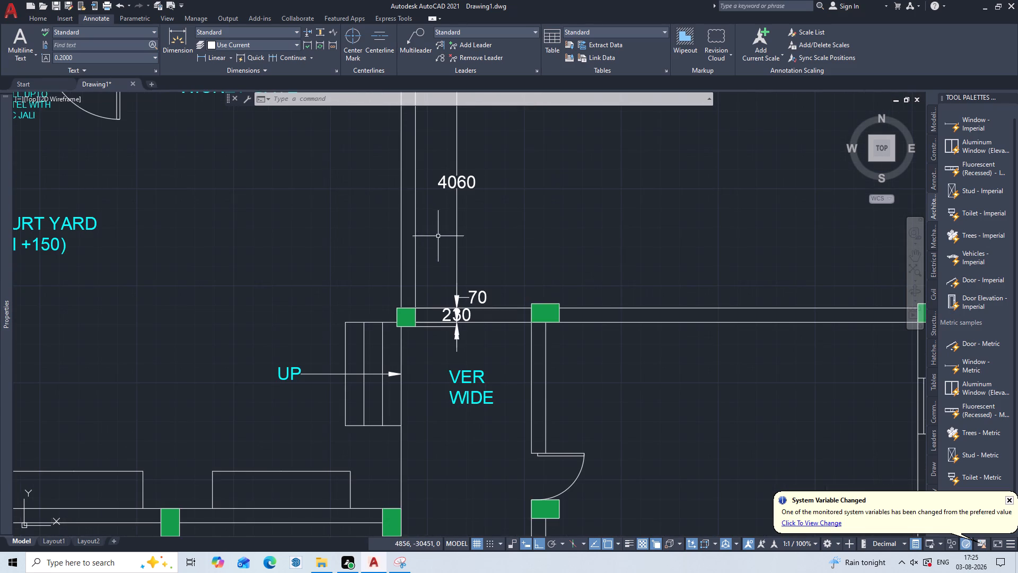
middle_click_drag(465, 218, 516, 481)
middle_click_drag(499, 357, 440, 238)
middle_click_drag(473, 423, 459, 356)
scroll(451, 372, "up", 2)
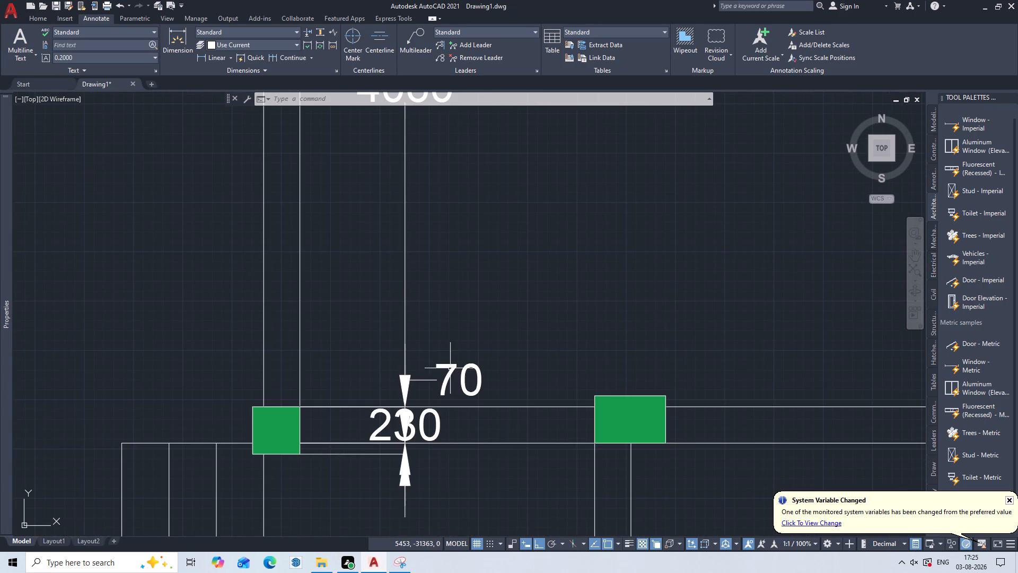
left_click(443, 384)
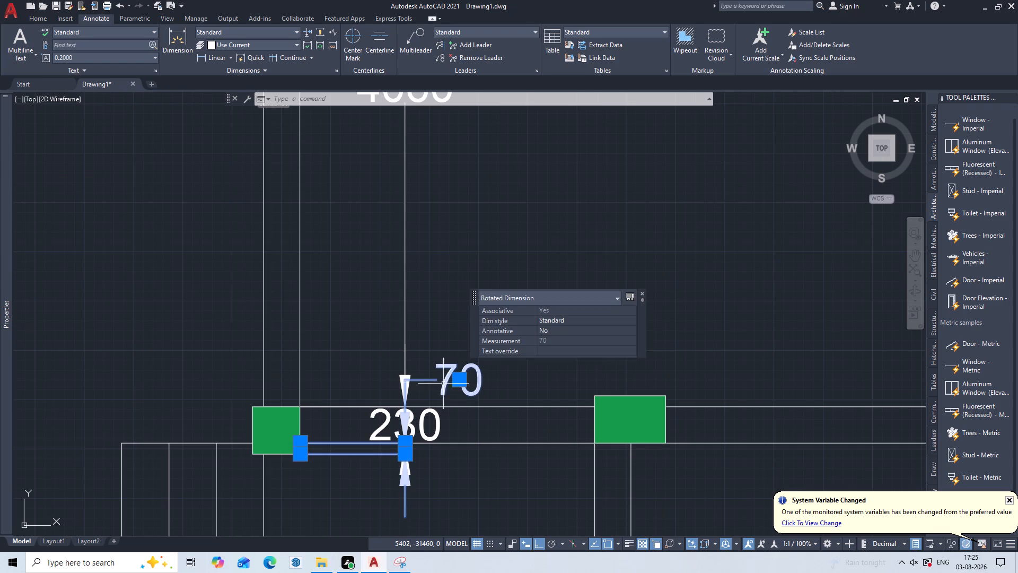
left_click(458, 380)
left_click(540, 371)
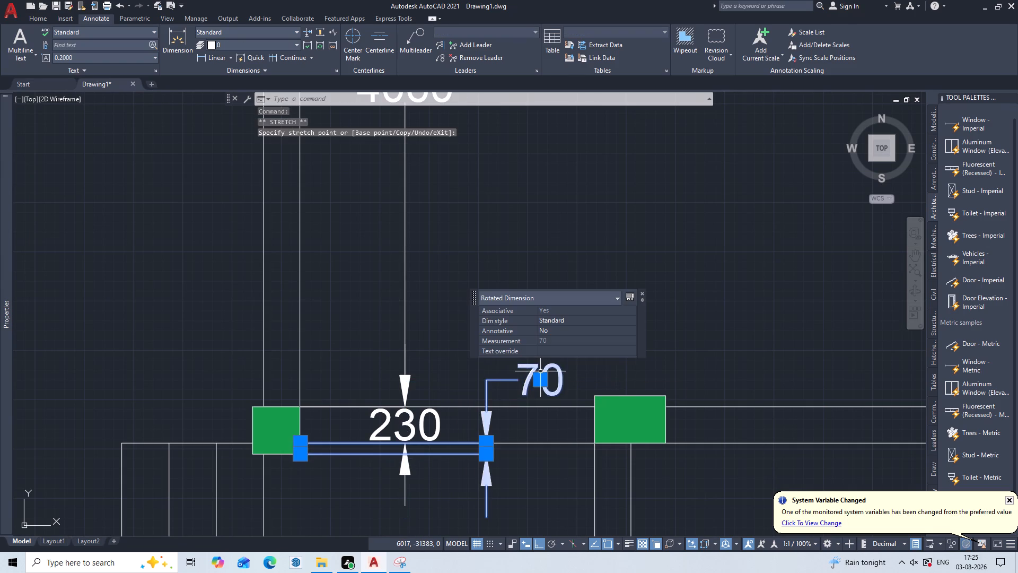
key("Escape")
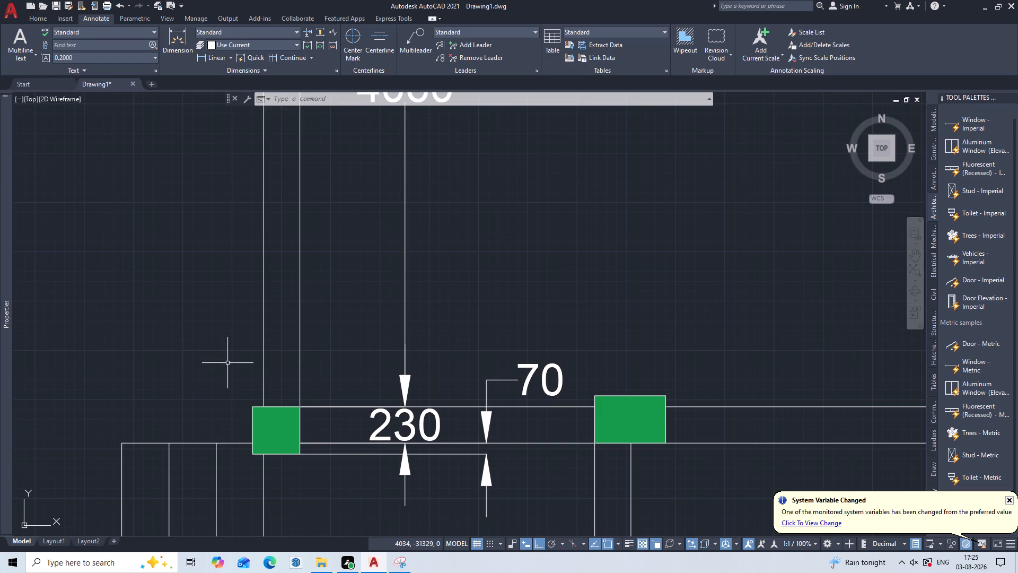
Check the dimensioned east wall of the courtyard and the surrounding rooms, dining hall and verandah.
scroll(227, 363, "down", 3)
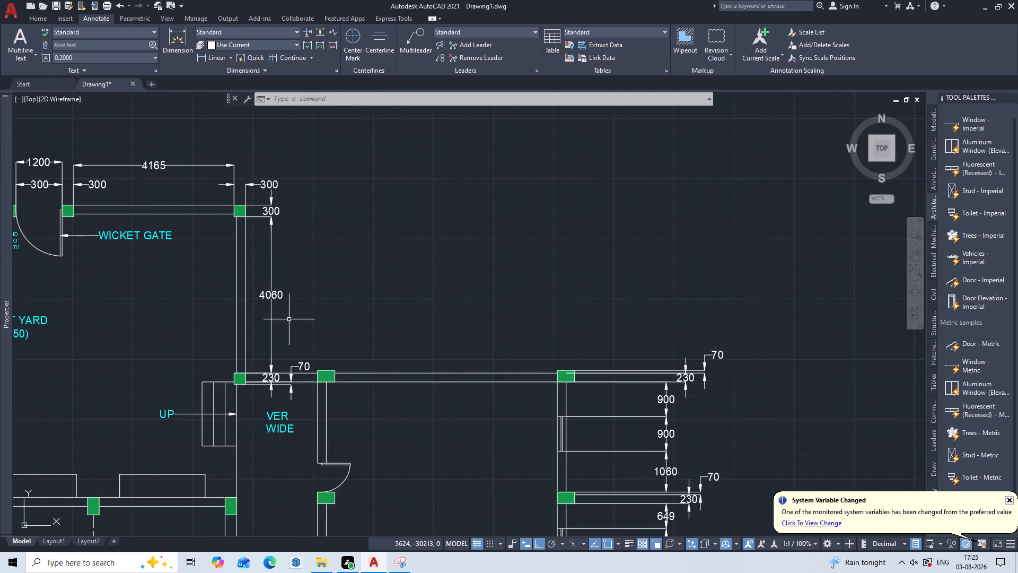
middle_click_drag(299, 314, 559, 218)
scroll(559, 218, "down", 2)
middle_click_drag(425, 297, 564, 265)
scroll(521, 279, "up", 1)
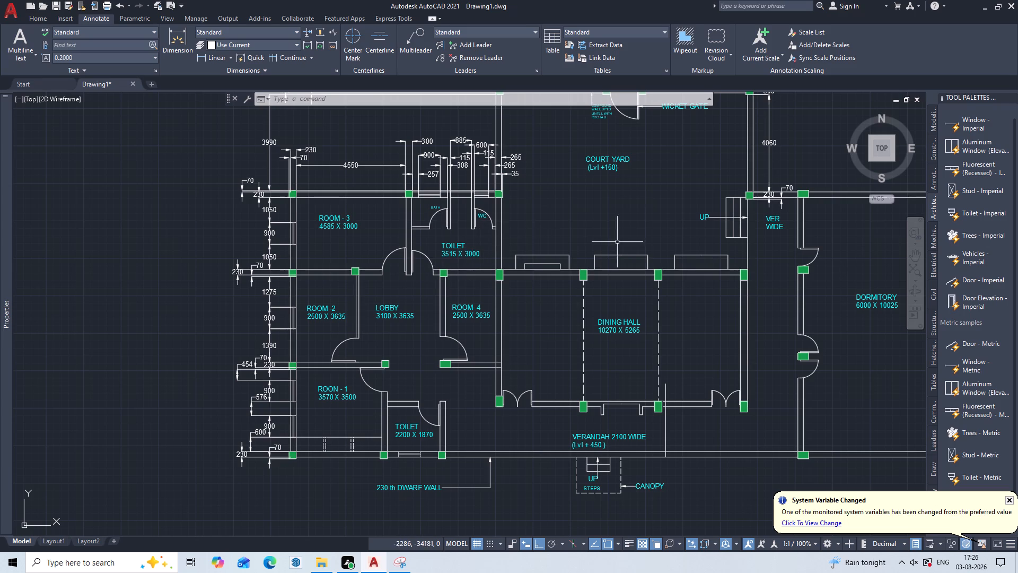
Examine the whole dimensioned floor plan, including the west rooms, courtyard, dining hall, verandah and dormitory.
middle_click_drag(664, 223, 449, 273)
scroll(447, 273, "down", 1)
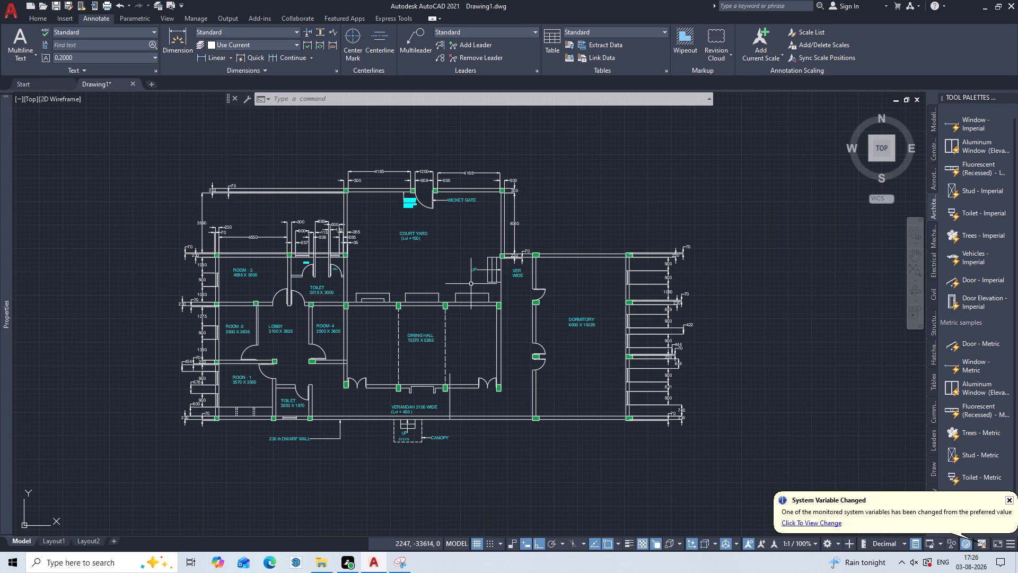
scroll(325, 383, "up", 1)
middle_click_drag(325, 383, 459, 361)
scroll(434, 338, "up", 2)
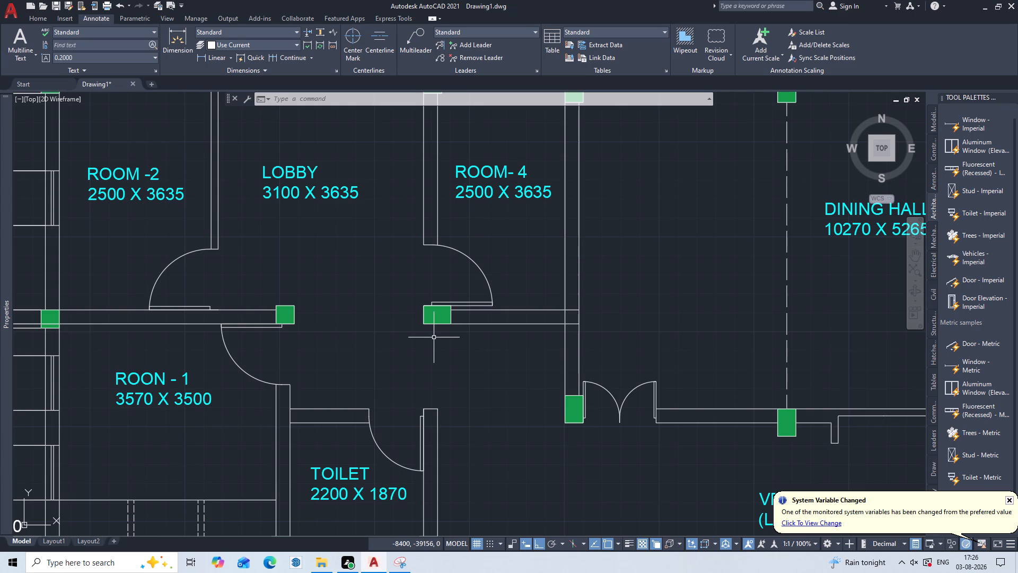
scroll(384, 337, "down", 1)
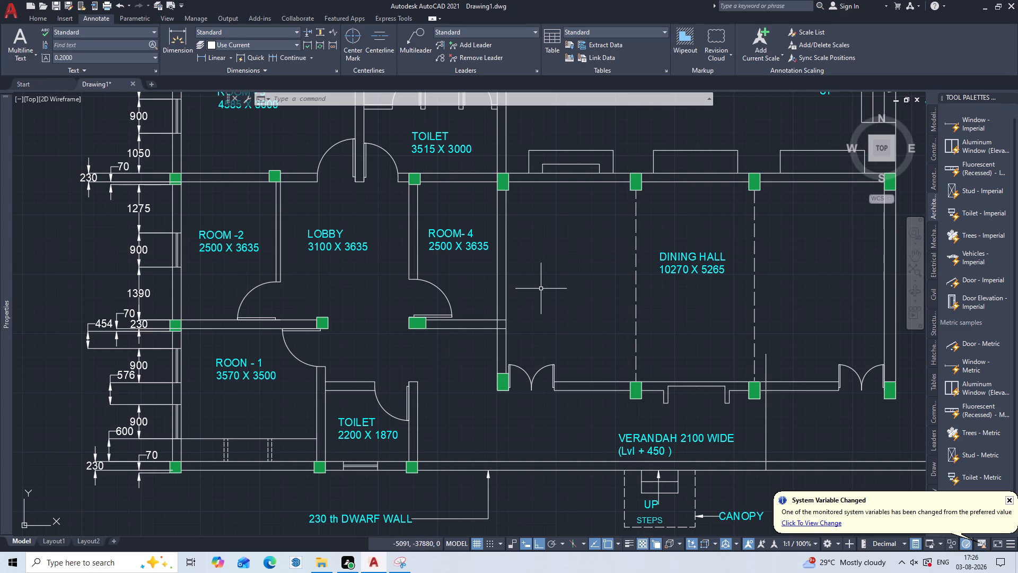
scroll(541, 289, "down", 1)
middle_click_drag(542, 290, 367, 438)
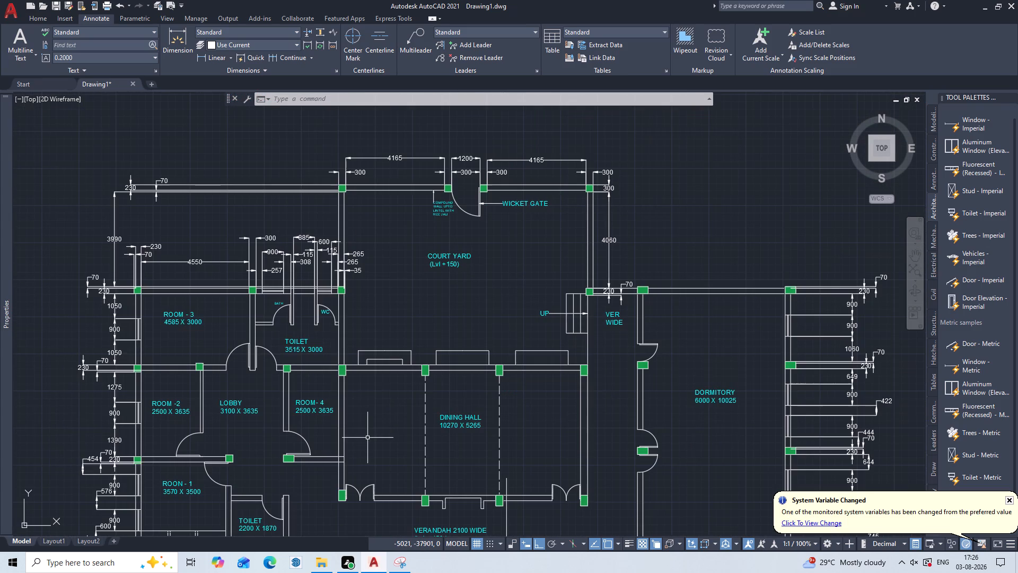
scroll(436, 370, "up", 1)
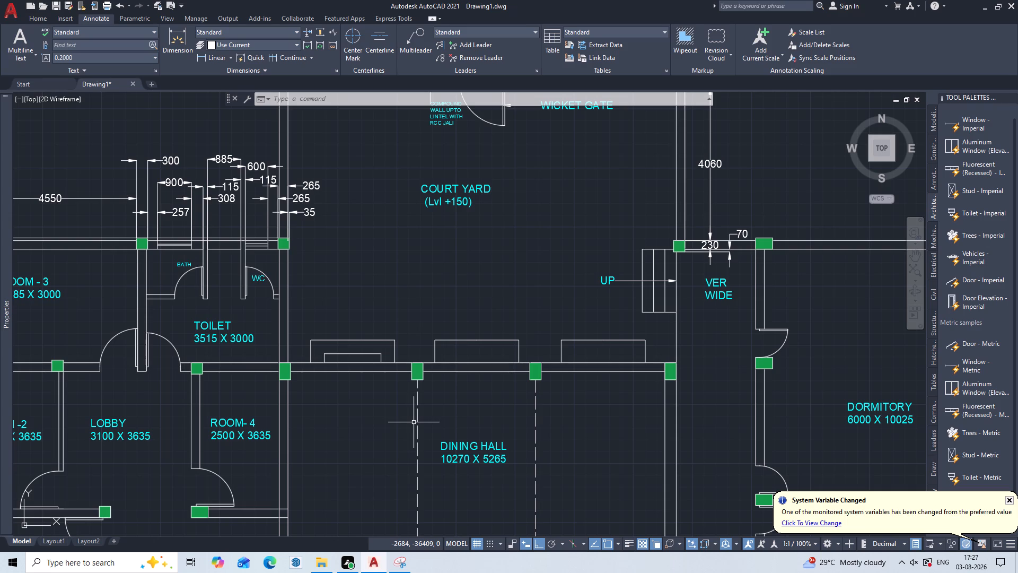
Group the three lines of the small inner outline inside the westernmost rectangle along the dining hall's north wall.
middle_click_drag(364, 427, 576, 347)
middle_click_drag(530, 308, 514, 326)
scroll(557, 304, "up", 2)
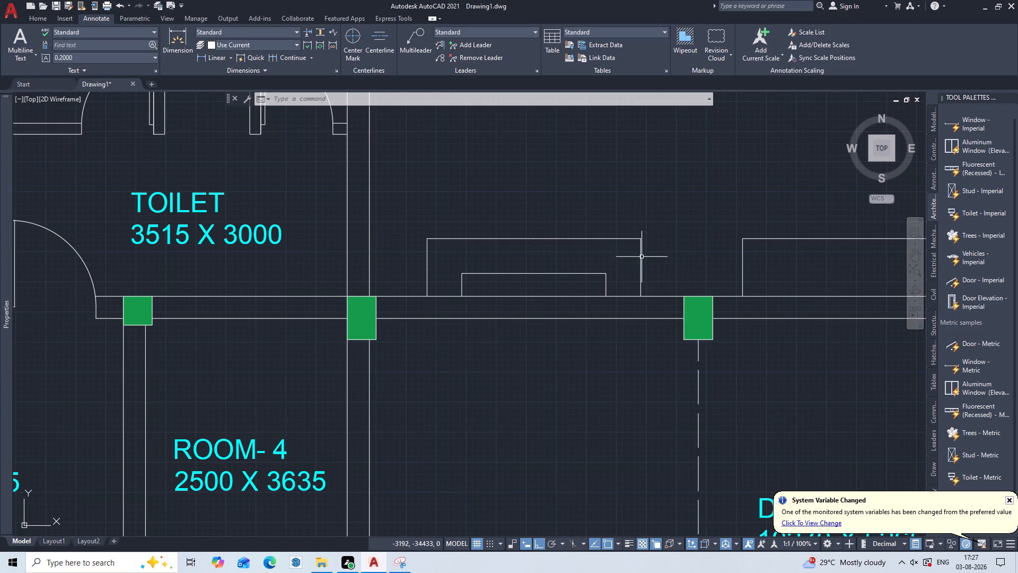
left_click(619, 257)
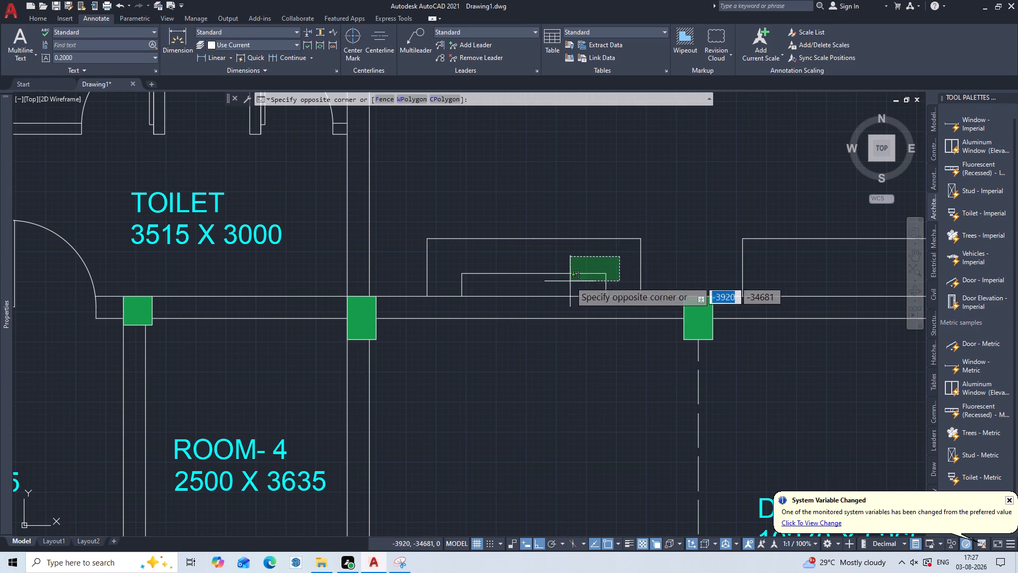
left_click(439, 285)
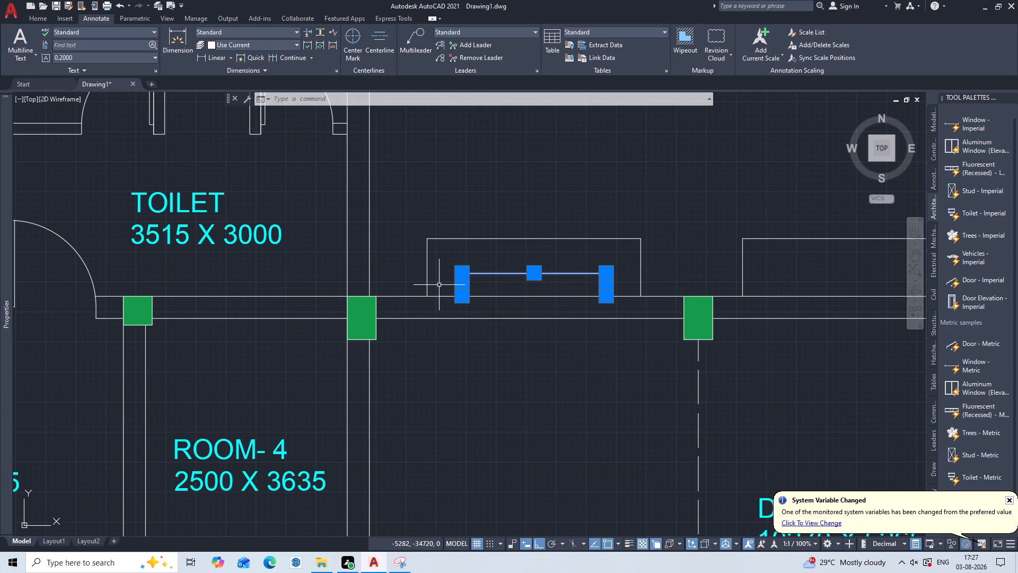
key("g")
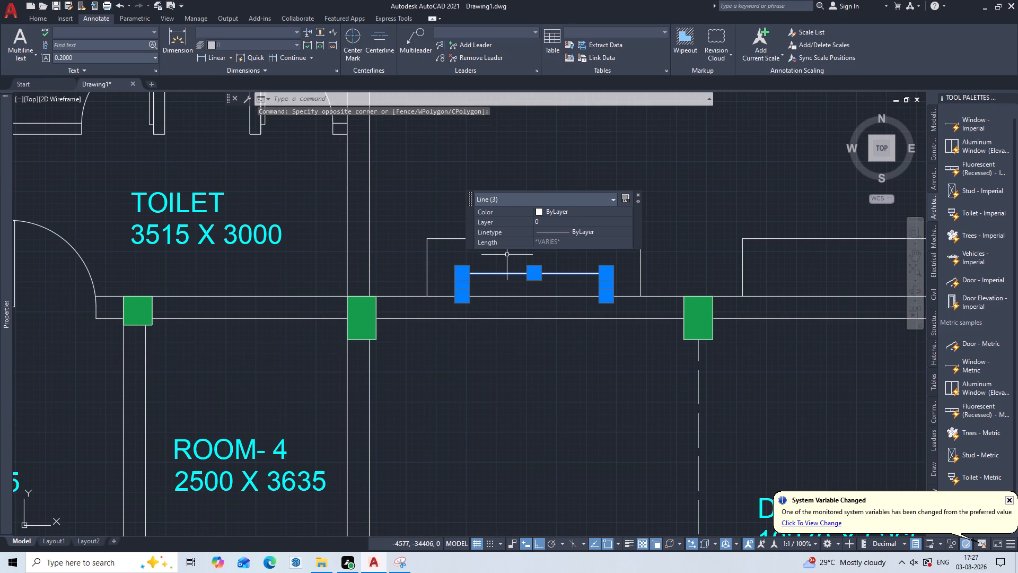
key("Return")
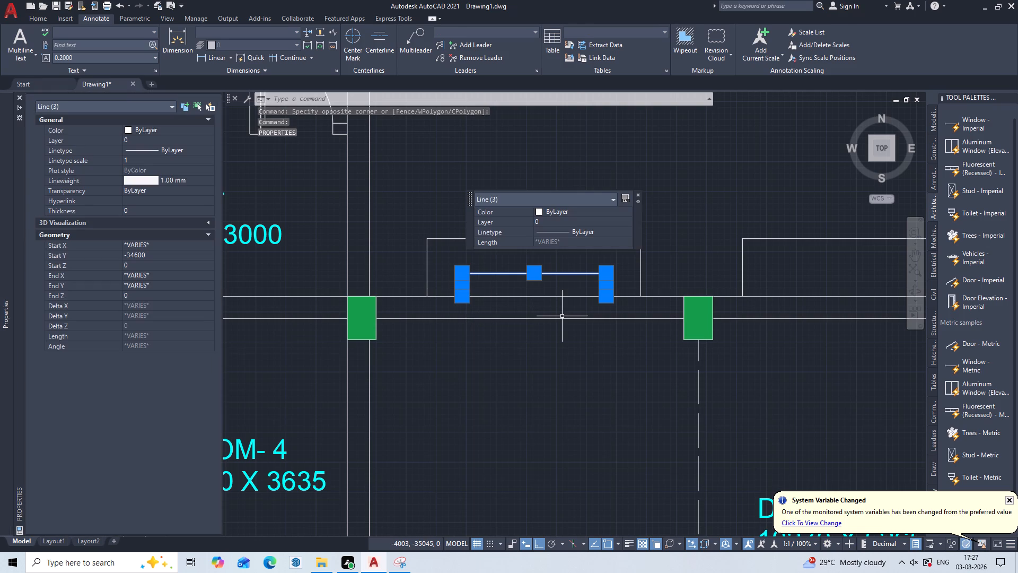
key("Escape")
left_click_drag(620, 251, 612, 259)
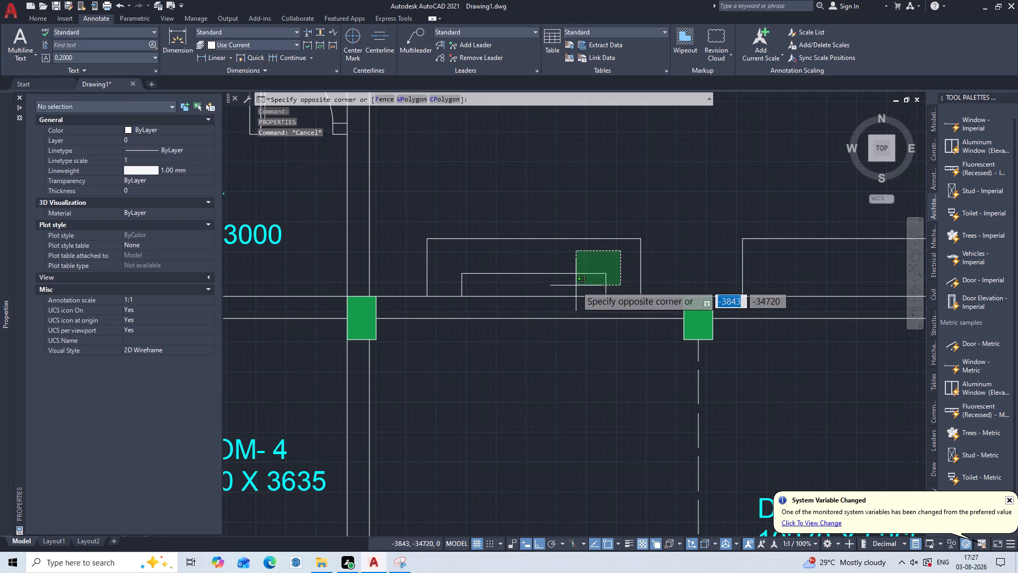
left_click(438, 282)
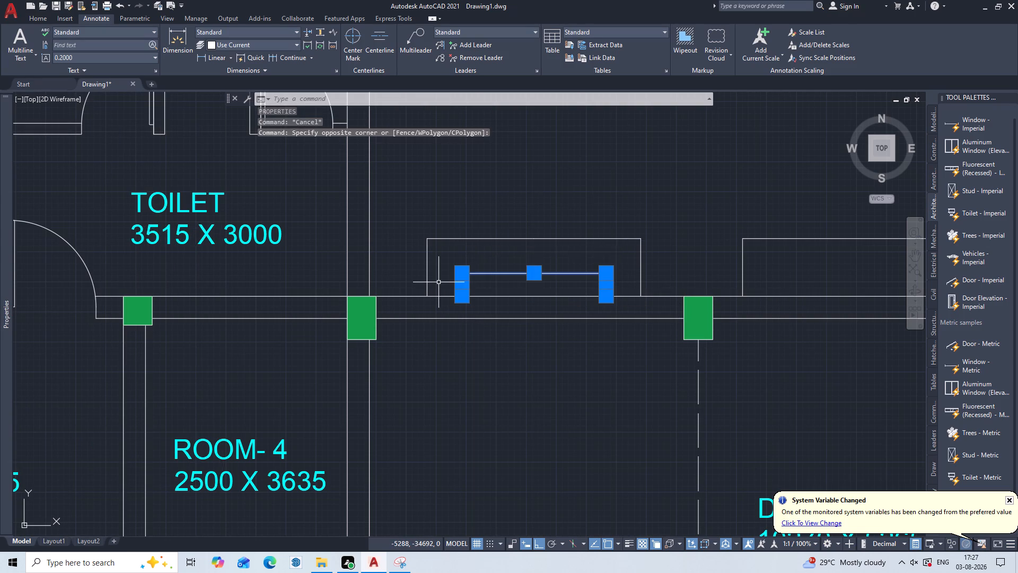
key("g")
key("Return")
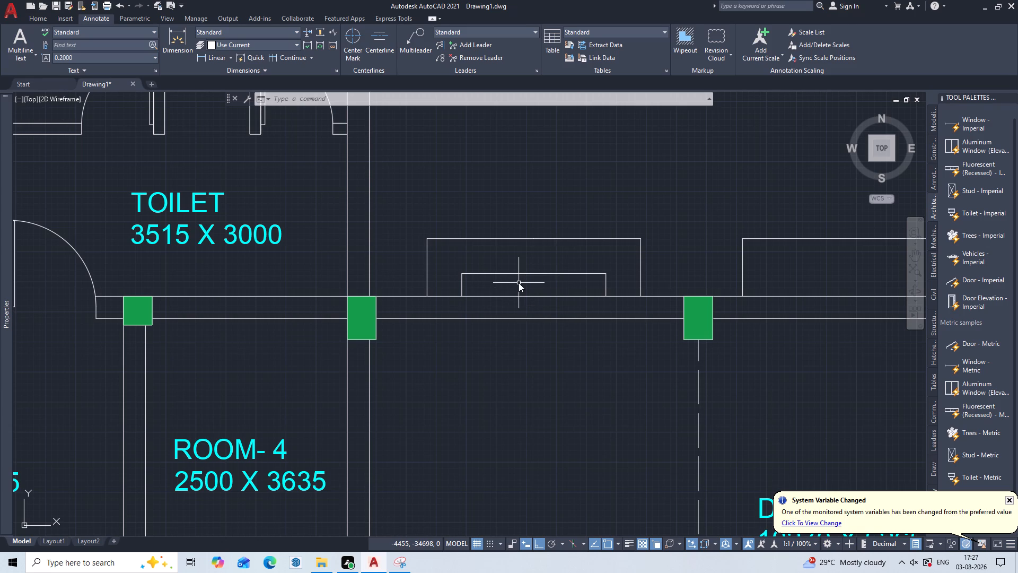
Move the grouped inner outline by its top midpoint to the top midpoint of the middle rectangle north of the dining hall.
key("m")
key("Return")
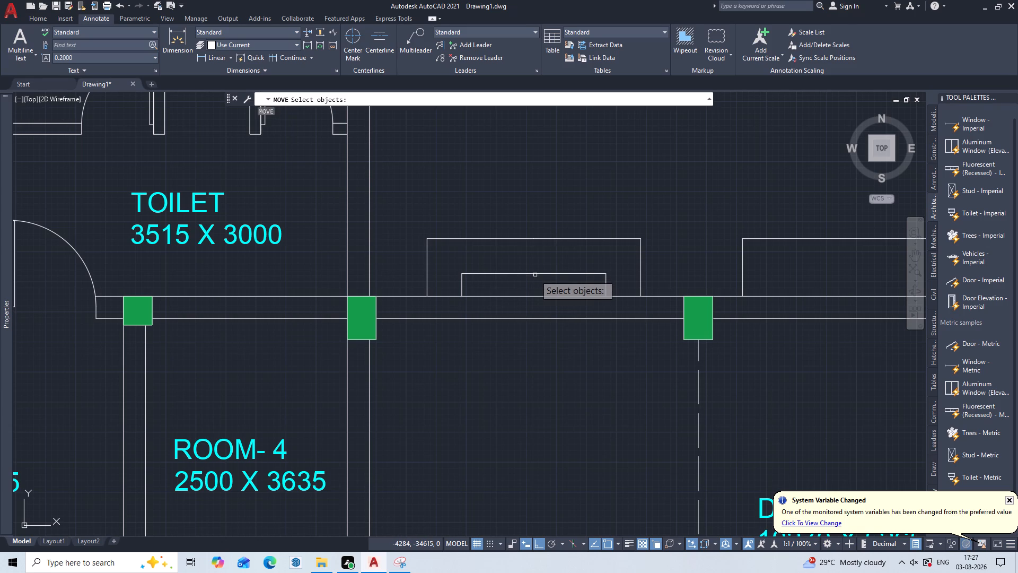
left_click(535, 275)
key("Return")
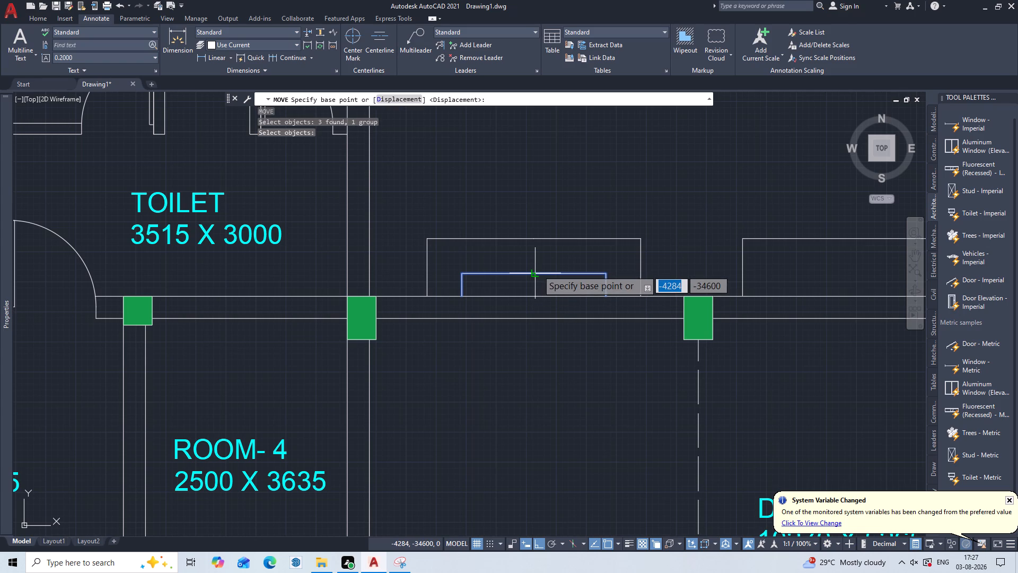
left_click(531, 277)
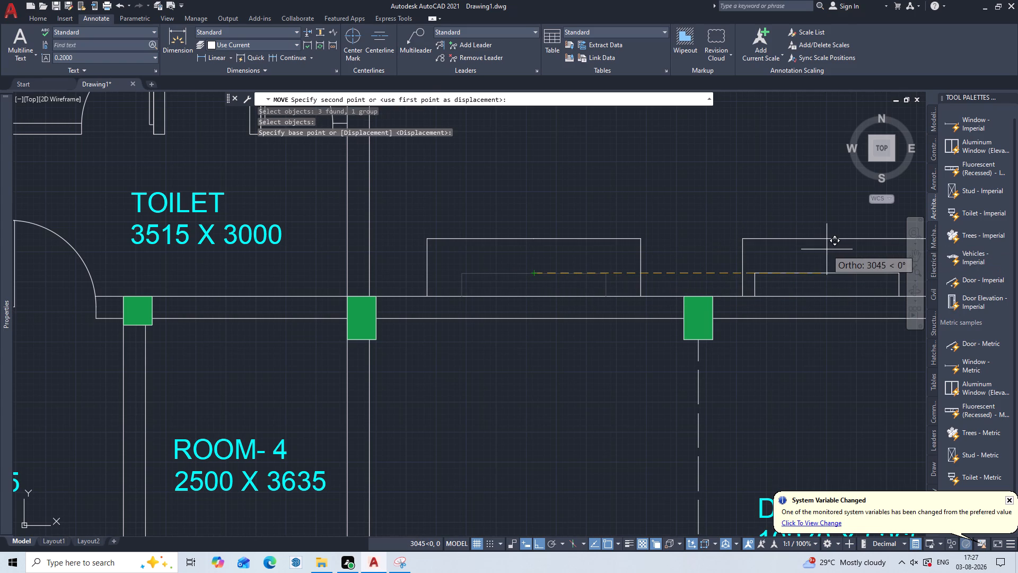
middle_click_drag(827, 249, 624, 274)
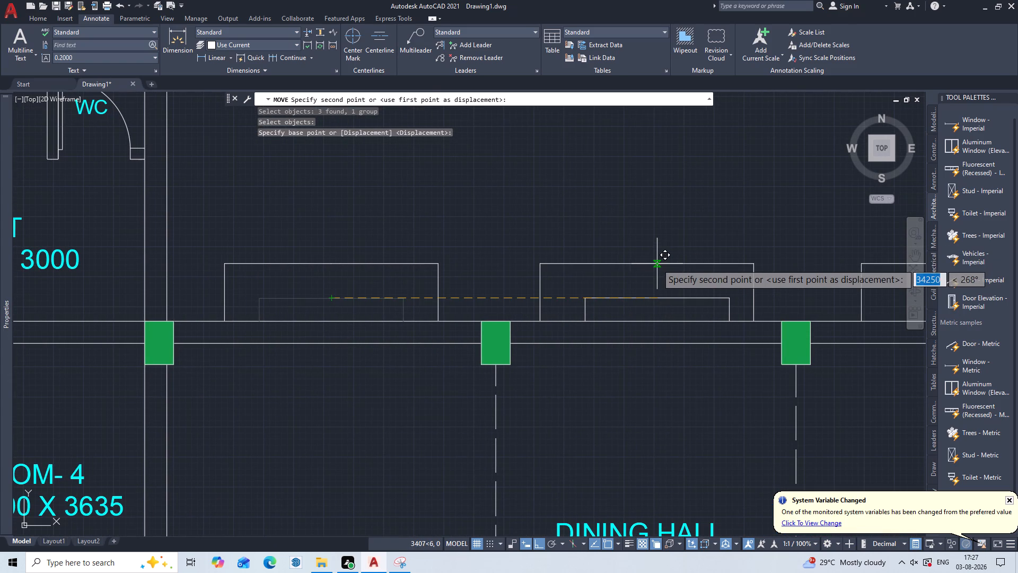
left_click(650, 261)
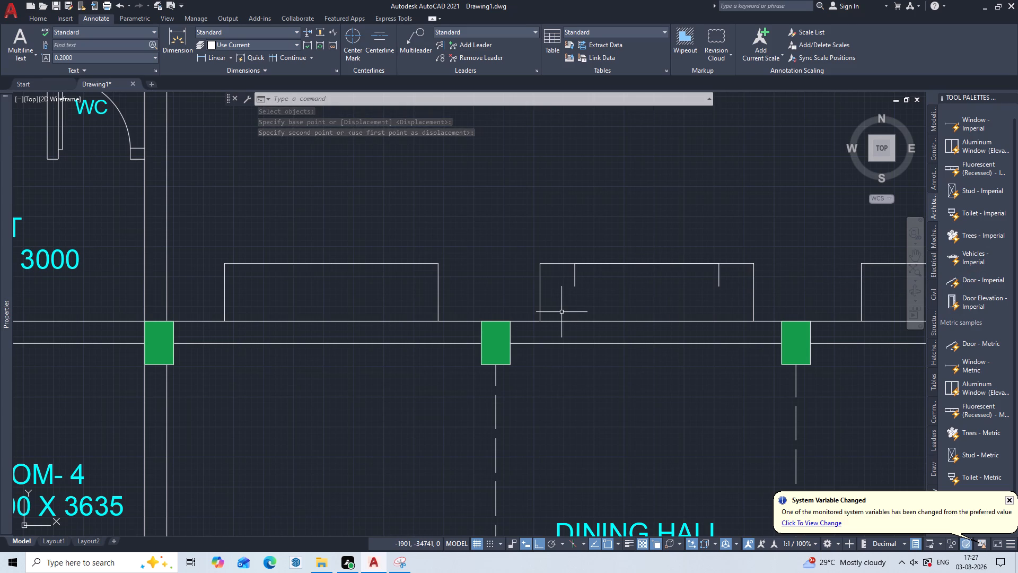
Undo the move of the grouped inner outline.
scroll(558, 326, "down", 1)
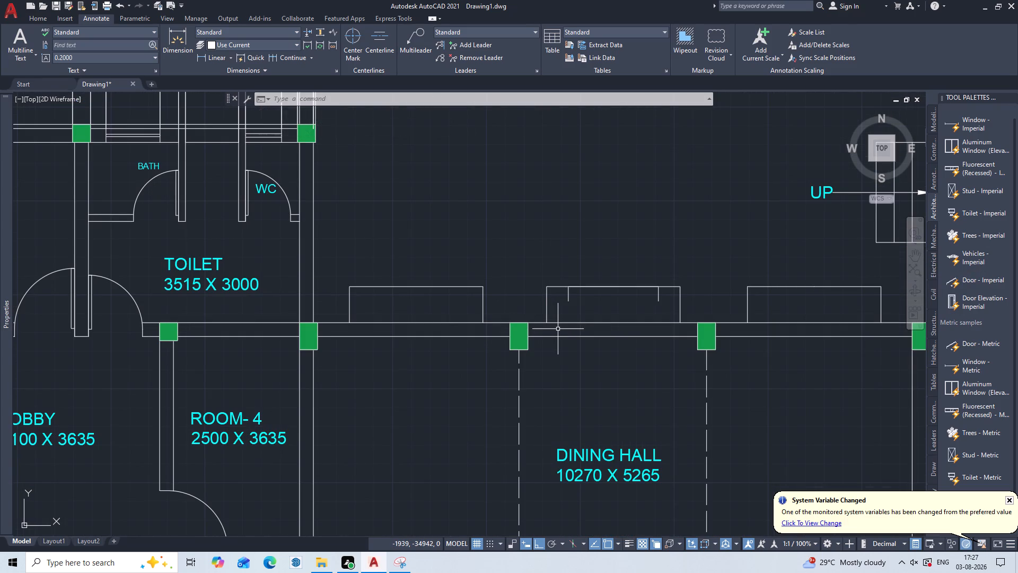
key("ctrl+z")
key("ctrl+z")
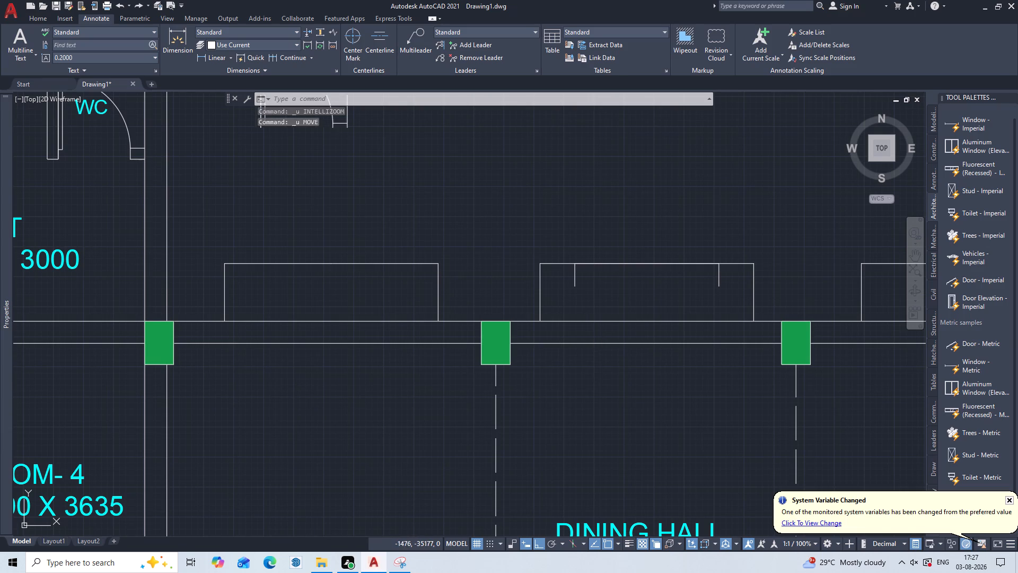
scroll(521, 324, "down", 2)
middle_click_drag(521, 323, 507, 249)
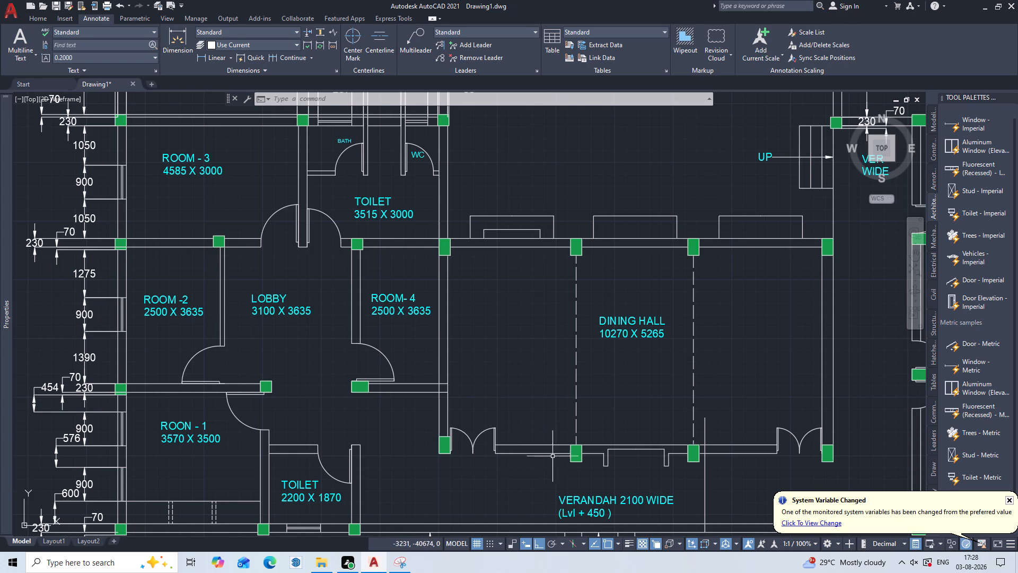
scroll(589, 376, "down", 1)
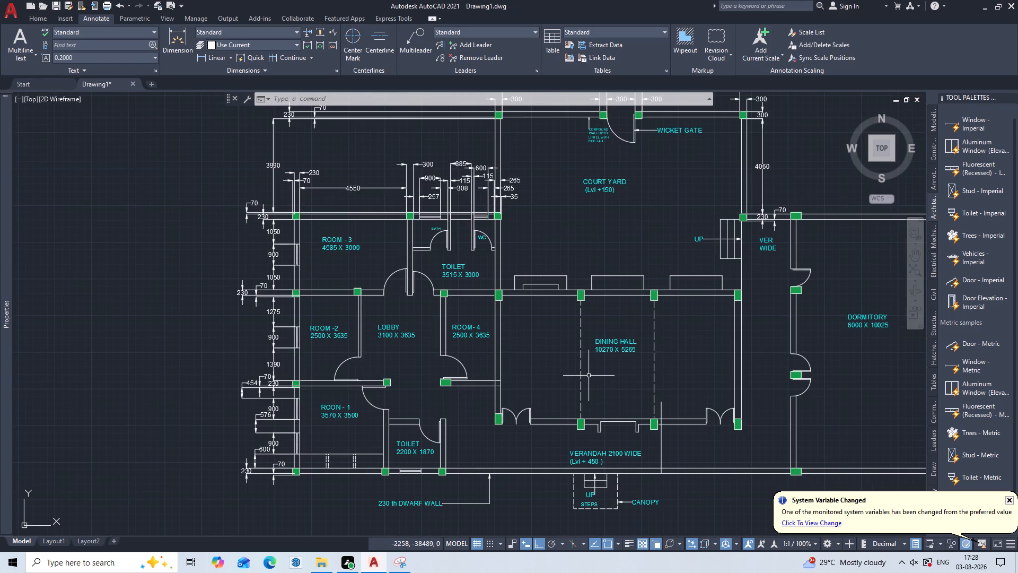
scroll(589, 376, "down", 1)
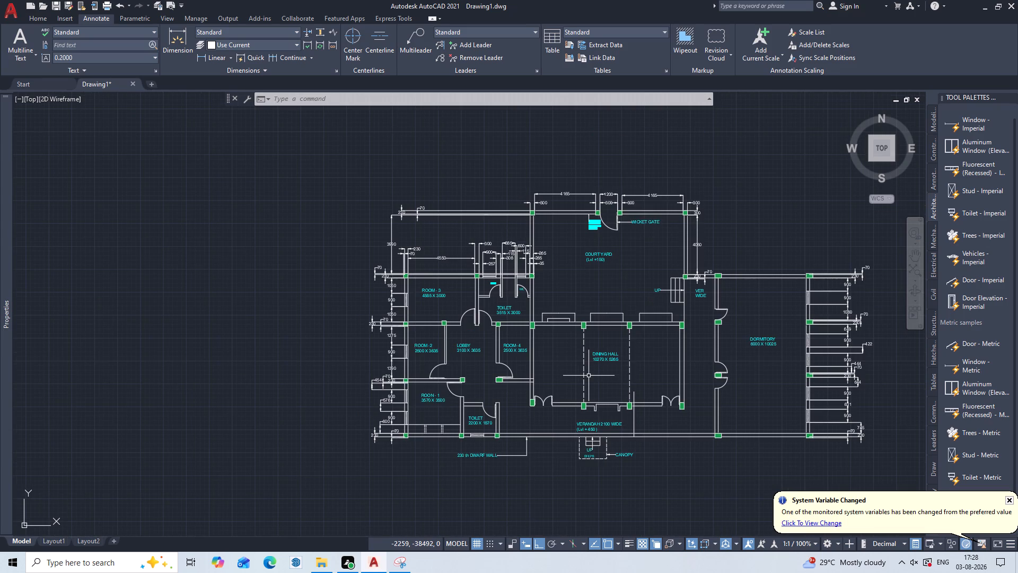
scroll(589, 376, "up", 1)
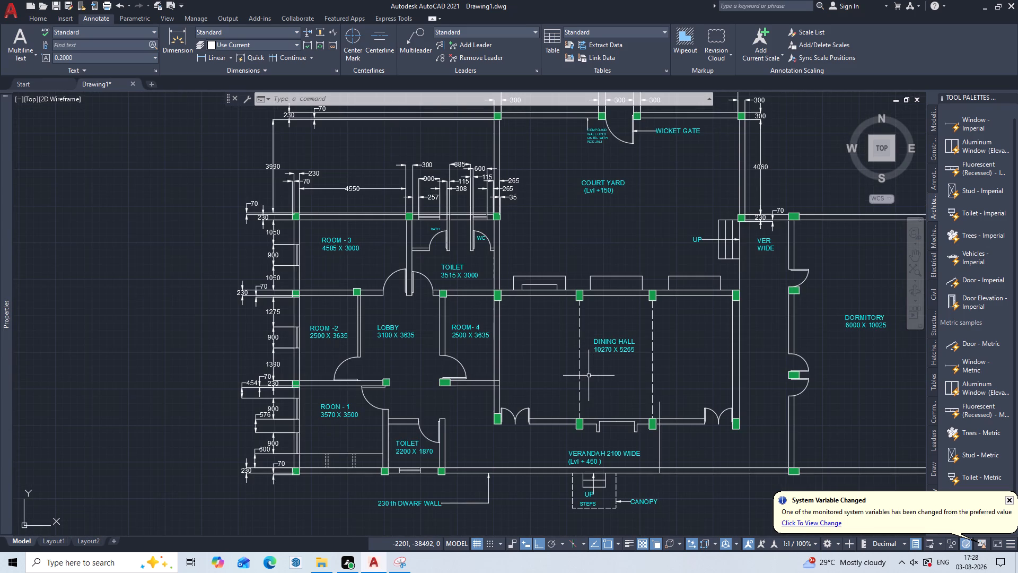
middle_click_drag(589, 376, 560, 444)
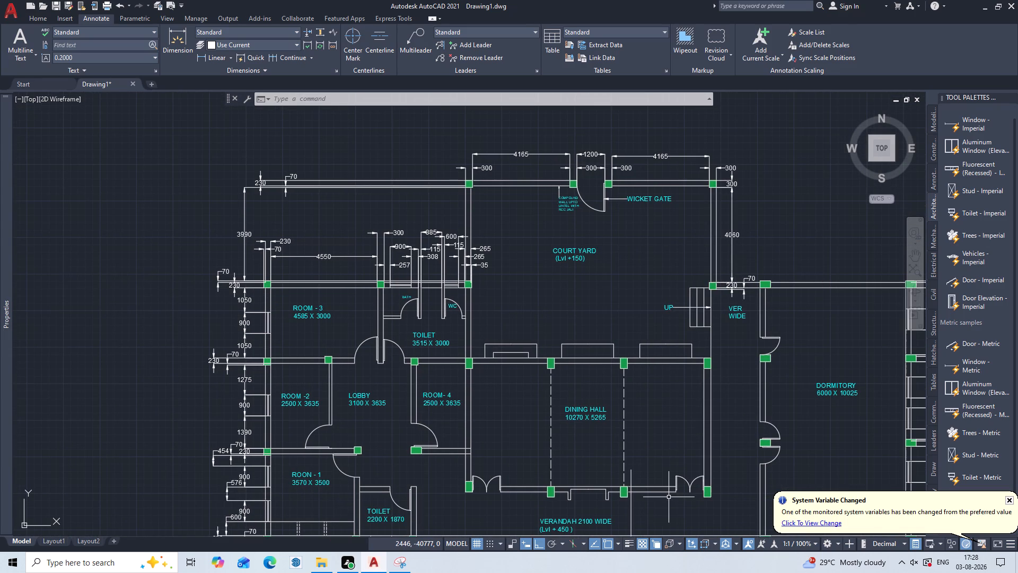